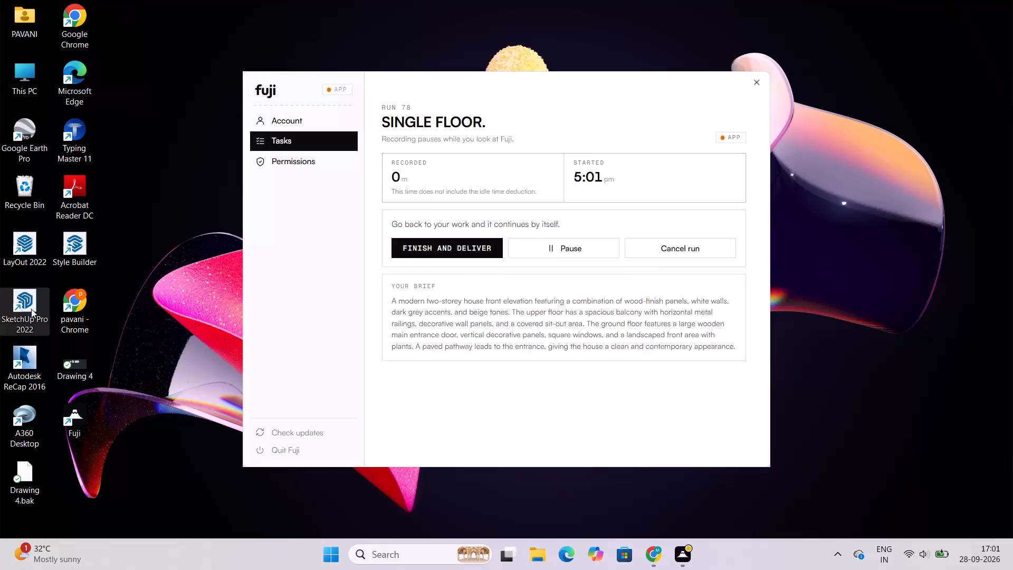
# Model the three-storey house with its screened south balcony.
# Launch SketchUp Pro 2022 from the desktop.
pyautogui.doubleClick(31, 309)
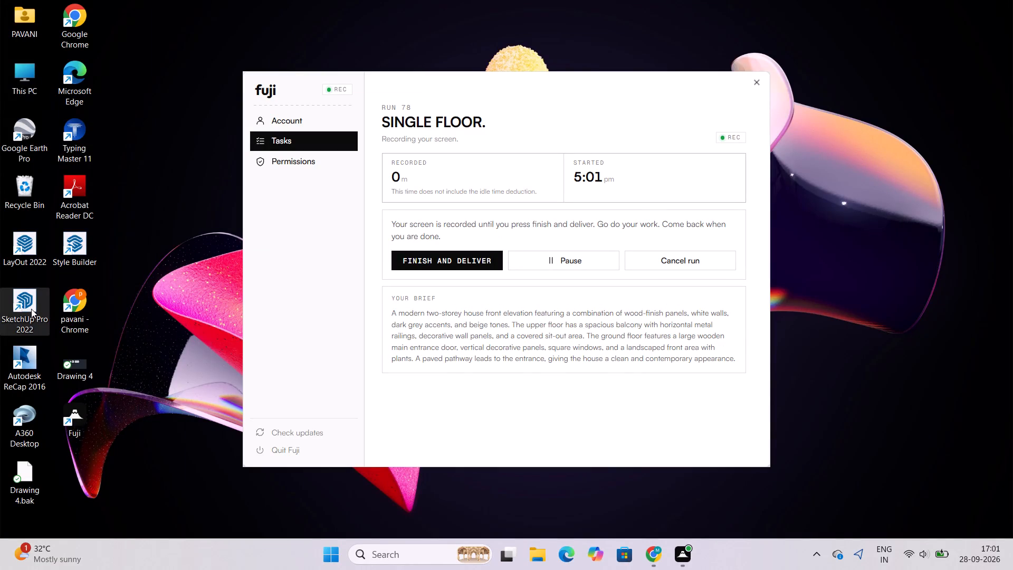
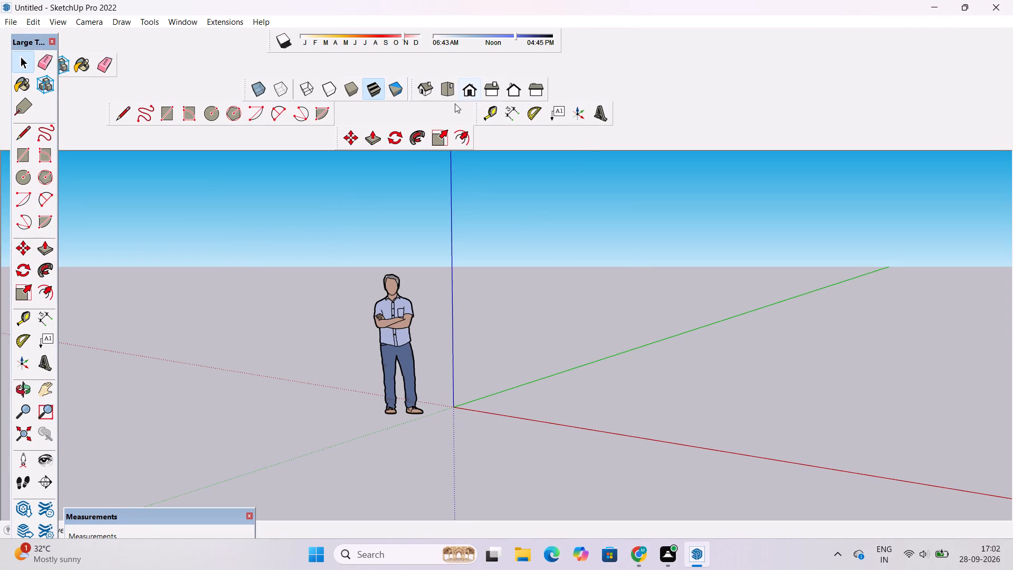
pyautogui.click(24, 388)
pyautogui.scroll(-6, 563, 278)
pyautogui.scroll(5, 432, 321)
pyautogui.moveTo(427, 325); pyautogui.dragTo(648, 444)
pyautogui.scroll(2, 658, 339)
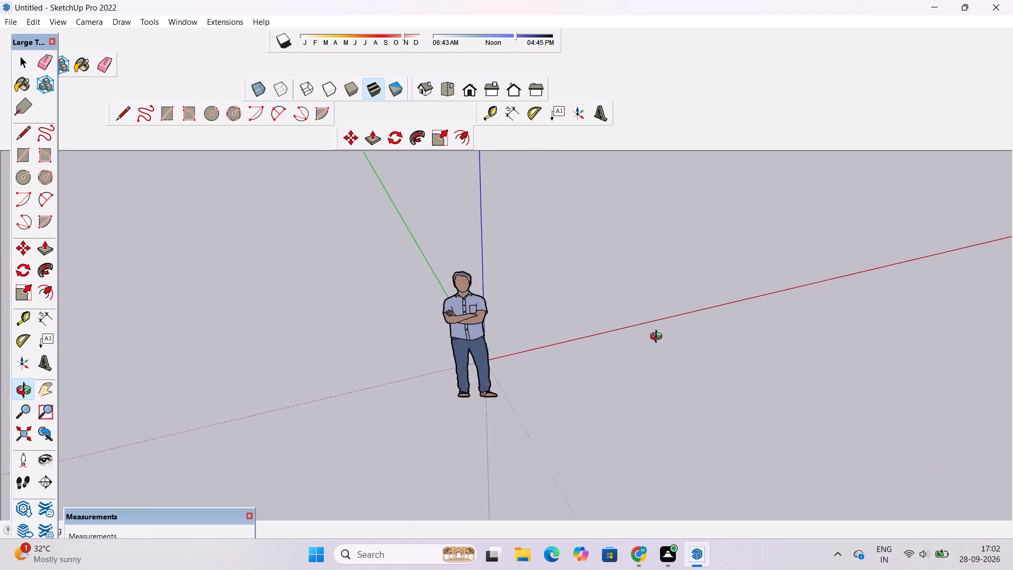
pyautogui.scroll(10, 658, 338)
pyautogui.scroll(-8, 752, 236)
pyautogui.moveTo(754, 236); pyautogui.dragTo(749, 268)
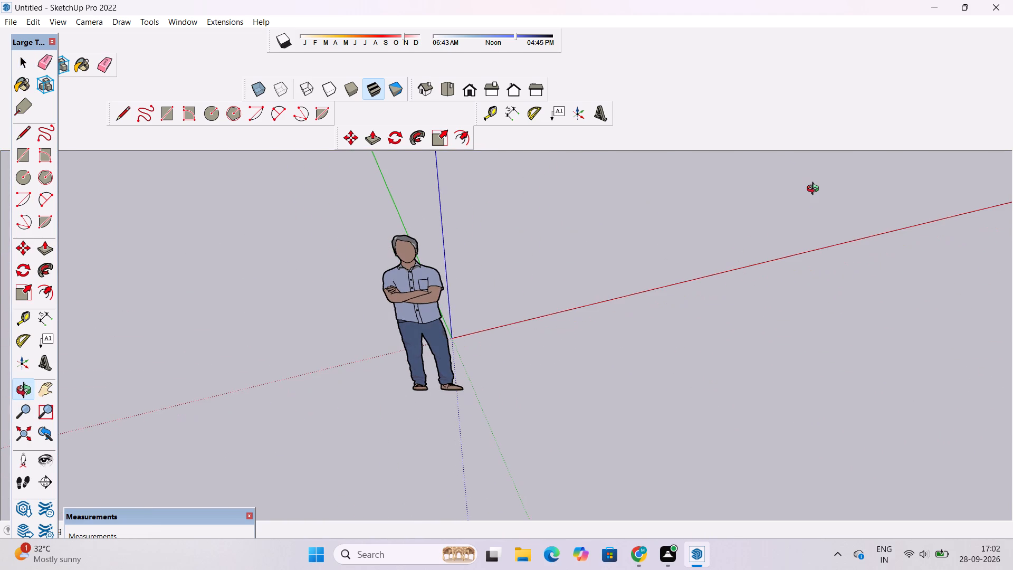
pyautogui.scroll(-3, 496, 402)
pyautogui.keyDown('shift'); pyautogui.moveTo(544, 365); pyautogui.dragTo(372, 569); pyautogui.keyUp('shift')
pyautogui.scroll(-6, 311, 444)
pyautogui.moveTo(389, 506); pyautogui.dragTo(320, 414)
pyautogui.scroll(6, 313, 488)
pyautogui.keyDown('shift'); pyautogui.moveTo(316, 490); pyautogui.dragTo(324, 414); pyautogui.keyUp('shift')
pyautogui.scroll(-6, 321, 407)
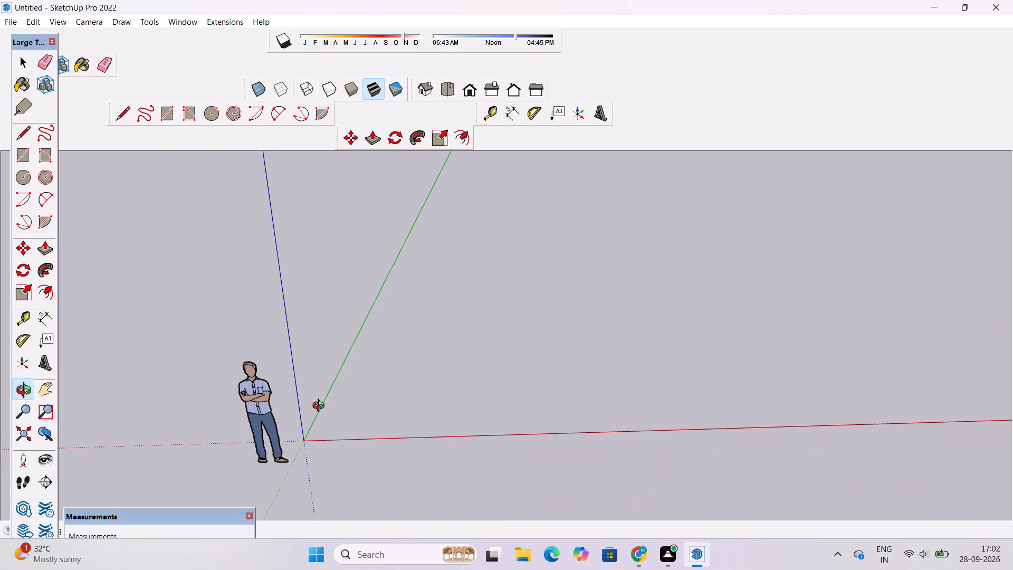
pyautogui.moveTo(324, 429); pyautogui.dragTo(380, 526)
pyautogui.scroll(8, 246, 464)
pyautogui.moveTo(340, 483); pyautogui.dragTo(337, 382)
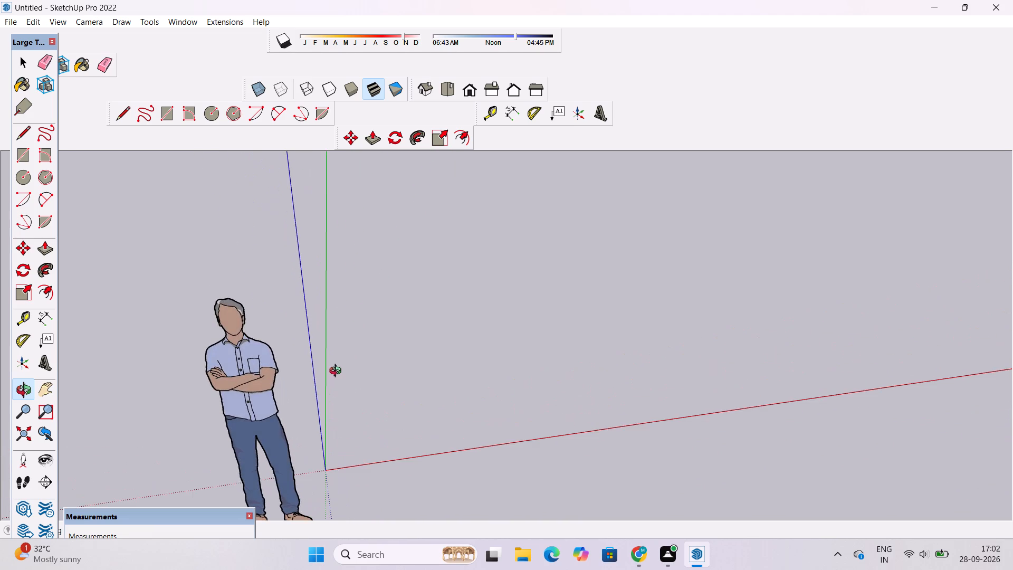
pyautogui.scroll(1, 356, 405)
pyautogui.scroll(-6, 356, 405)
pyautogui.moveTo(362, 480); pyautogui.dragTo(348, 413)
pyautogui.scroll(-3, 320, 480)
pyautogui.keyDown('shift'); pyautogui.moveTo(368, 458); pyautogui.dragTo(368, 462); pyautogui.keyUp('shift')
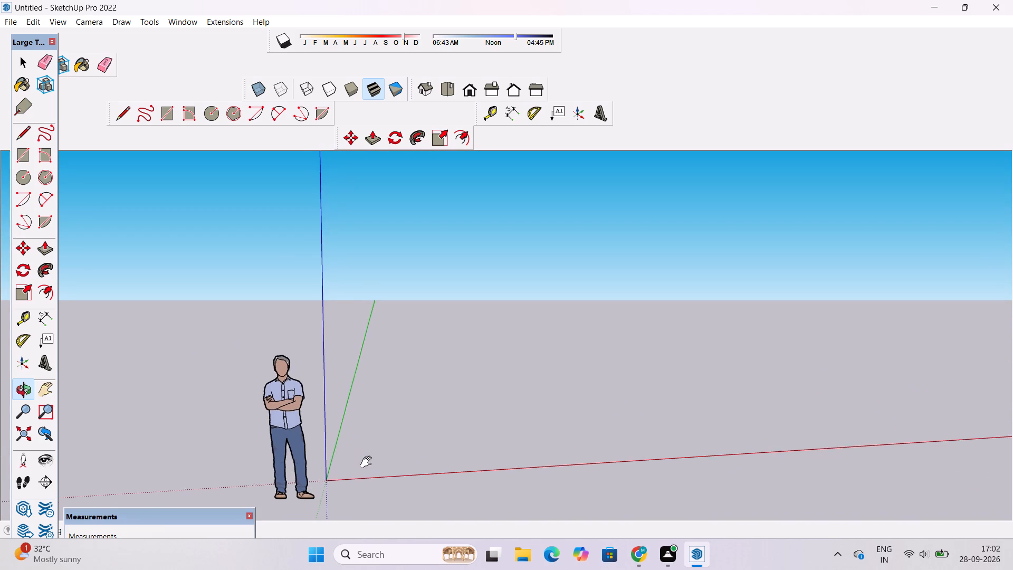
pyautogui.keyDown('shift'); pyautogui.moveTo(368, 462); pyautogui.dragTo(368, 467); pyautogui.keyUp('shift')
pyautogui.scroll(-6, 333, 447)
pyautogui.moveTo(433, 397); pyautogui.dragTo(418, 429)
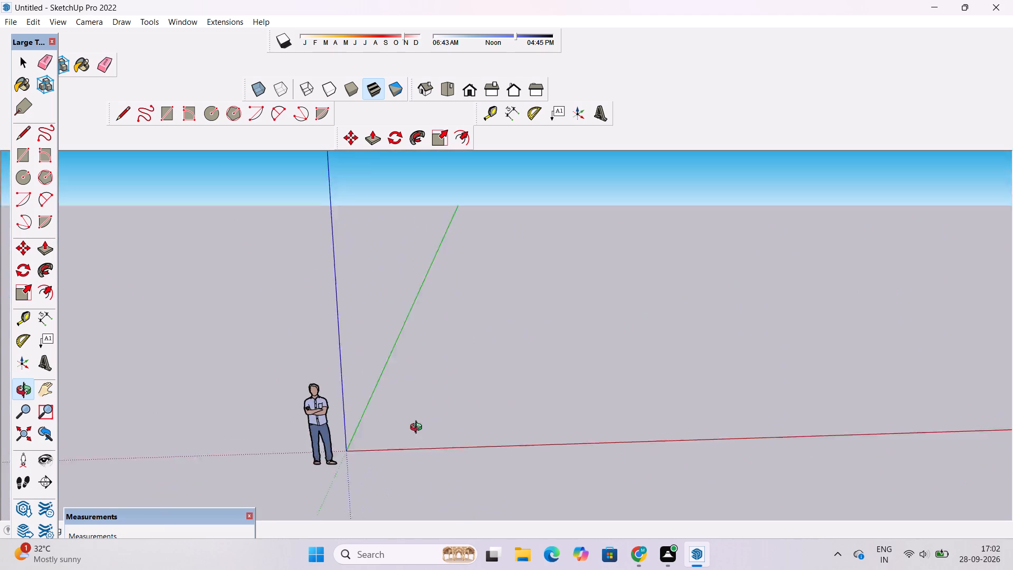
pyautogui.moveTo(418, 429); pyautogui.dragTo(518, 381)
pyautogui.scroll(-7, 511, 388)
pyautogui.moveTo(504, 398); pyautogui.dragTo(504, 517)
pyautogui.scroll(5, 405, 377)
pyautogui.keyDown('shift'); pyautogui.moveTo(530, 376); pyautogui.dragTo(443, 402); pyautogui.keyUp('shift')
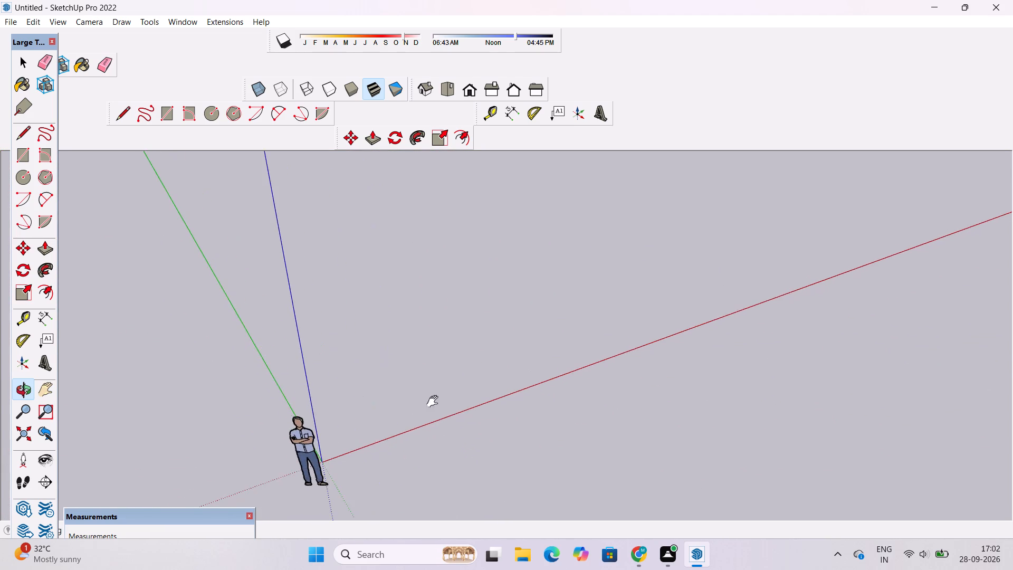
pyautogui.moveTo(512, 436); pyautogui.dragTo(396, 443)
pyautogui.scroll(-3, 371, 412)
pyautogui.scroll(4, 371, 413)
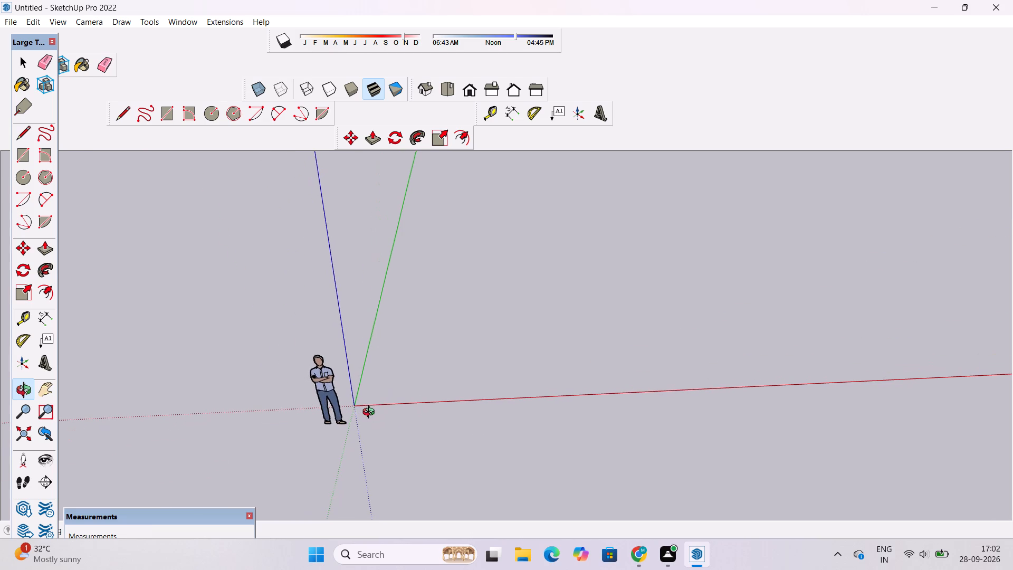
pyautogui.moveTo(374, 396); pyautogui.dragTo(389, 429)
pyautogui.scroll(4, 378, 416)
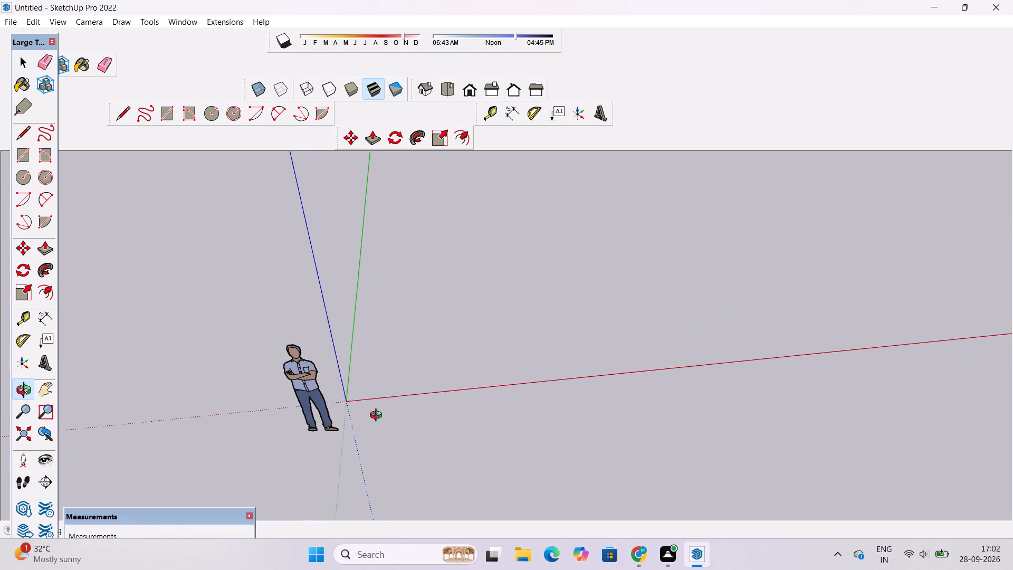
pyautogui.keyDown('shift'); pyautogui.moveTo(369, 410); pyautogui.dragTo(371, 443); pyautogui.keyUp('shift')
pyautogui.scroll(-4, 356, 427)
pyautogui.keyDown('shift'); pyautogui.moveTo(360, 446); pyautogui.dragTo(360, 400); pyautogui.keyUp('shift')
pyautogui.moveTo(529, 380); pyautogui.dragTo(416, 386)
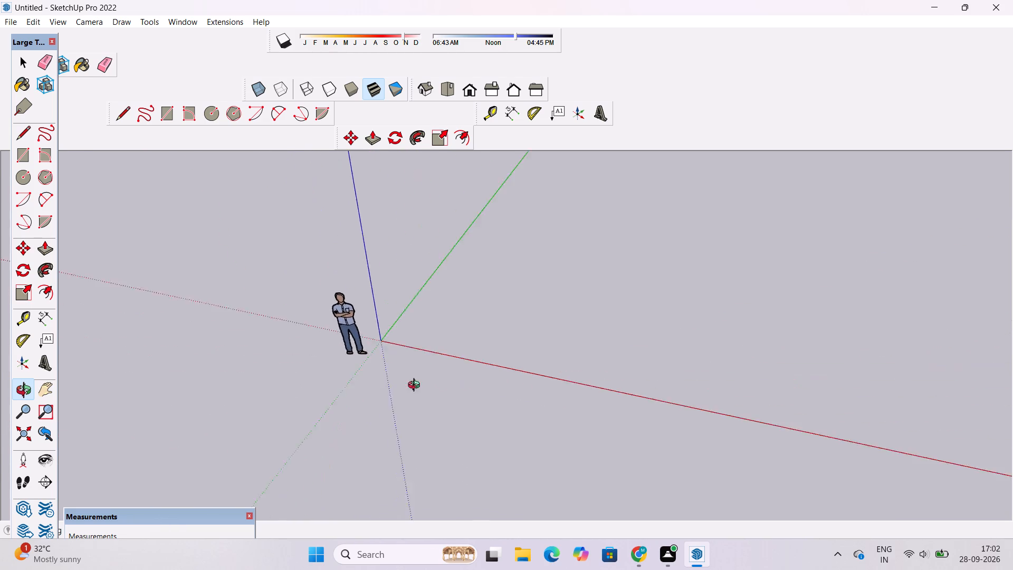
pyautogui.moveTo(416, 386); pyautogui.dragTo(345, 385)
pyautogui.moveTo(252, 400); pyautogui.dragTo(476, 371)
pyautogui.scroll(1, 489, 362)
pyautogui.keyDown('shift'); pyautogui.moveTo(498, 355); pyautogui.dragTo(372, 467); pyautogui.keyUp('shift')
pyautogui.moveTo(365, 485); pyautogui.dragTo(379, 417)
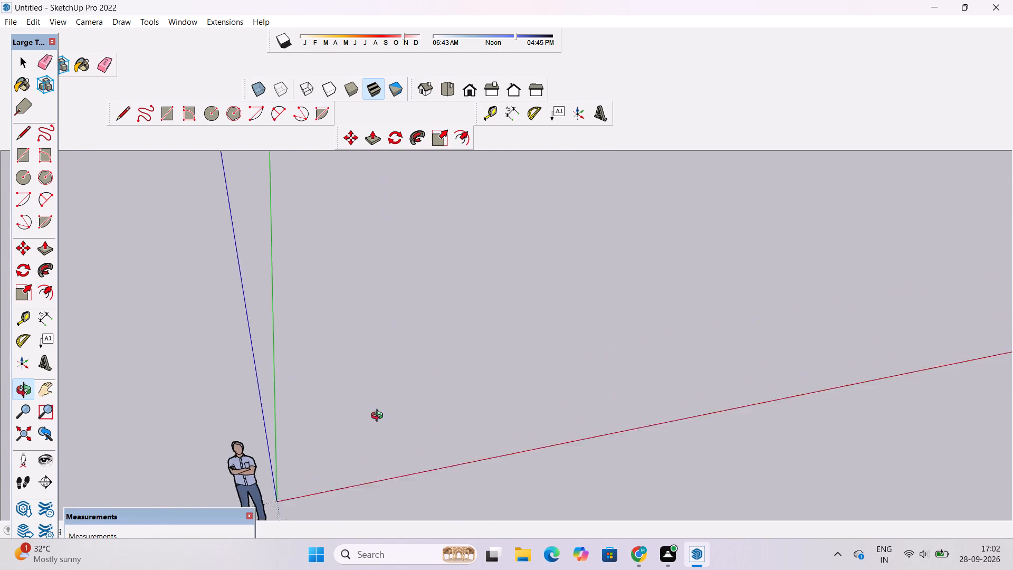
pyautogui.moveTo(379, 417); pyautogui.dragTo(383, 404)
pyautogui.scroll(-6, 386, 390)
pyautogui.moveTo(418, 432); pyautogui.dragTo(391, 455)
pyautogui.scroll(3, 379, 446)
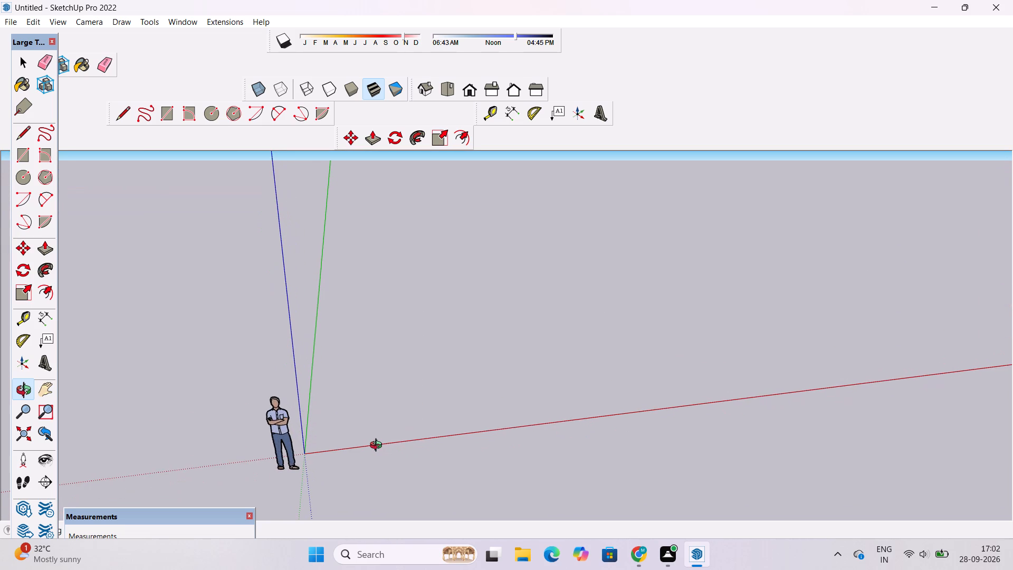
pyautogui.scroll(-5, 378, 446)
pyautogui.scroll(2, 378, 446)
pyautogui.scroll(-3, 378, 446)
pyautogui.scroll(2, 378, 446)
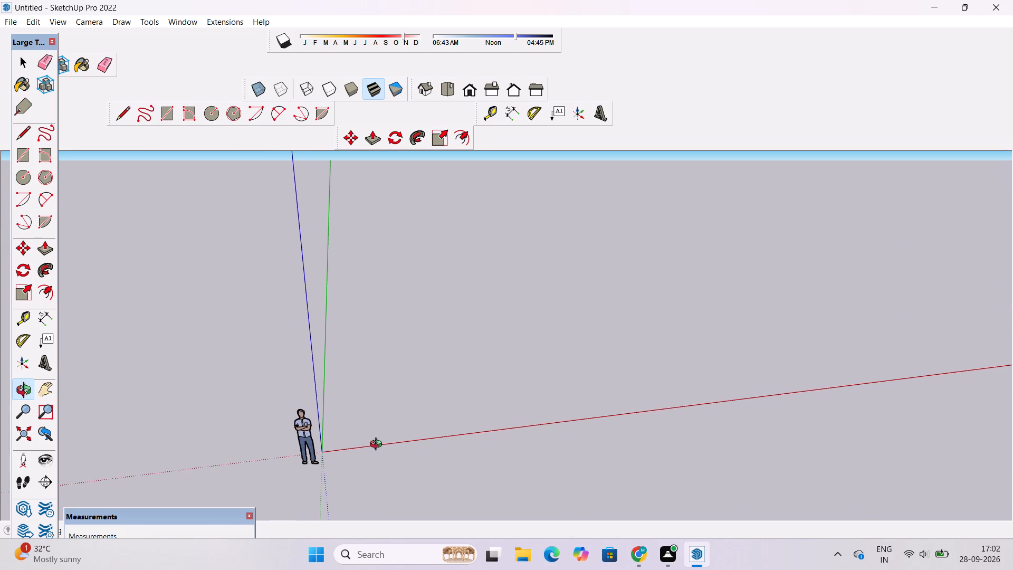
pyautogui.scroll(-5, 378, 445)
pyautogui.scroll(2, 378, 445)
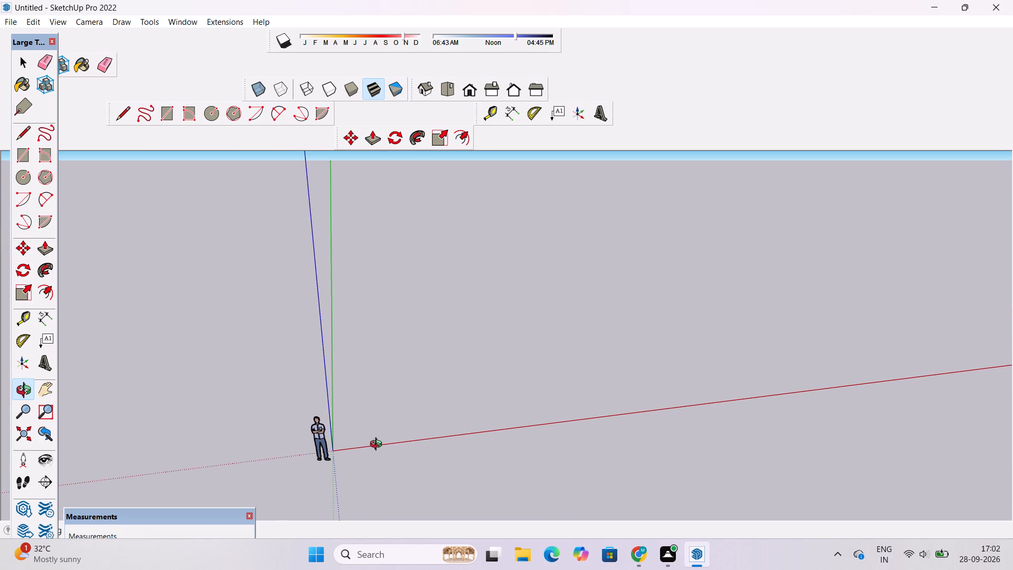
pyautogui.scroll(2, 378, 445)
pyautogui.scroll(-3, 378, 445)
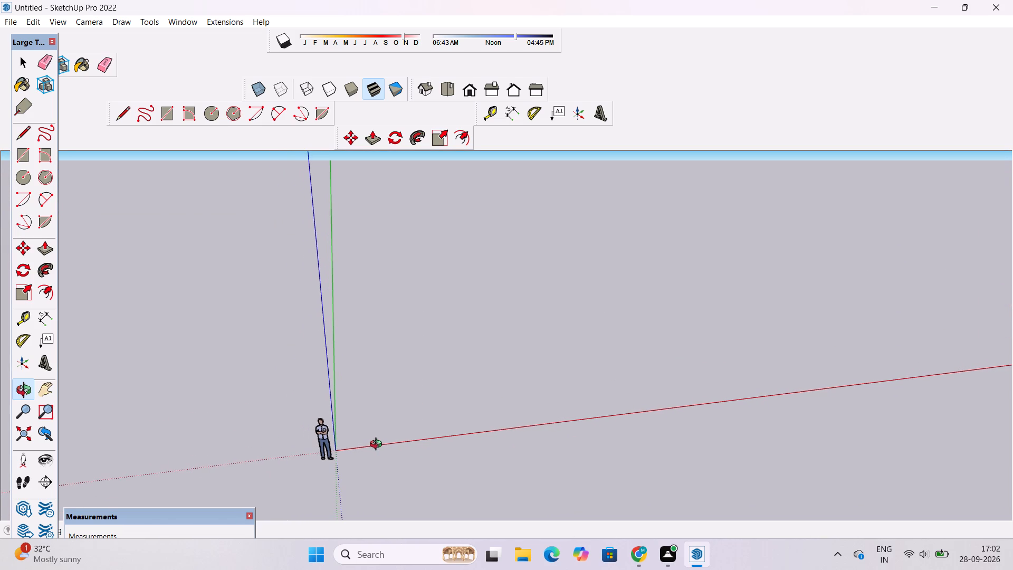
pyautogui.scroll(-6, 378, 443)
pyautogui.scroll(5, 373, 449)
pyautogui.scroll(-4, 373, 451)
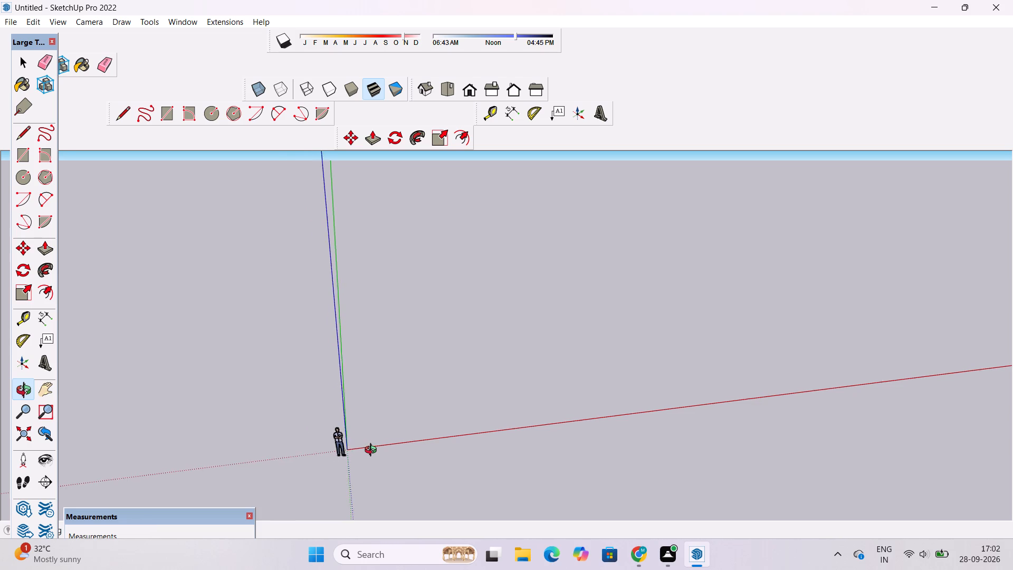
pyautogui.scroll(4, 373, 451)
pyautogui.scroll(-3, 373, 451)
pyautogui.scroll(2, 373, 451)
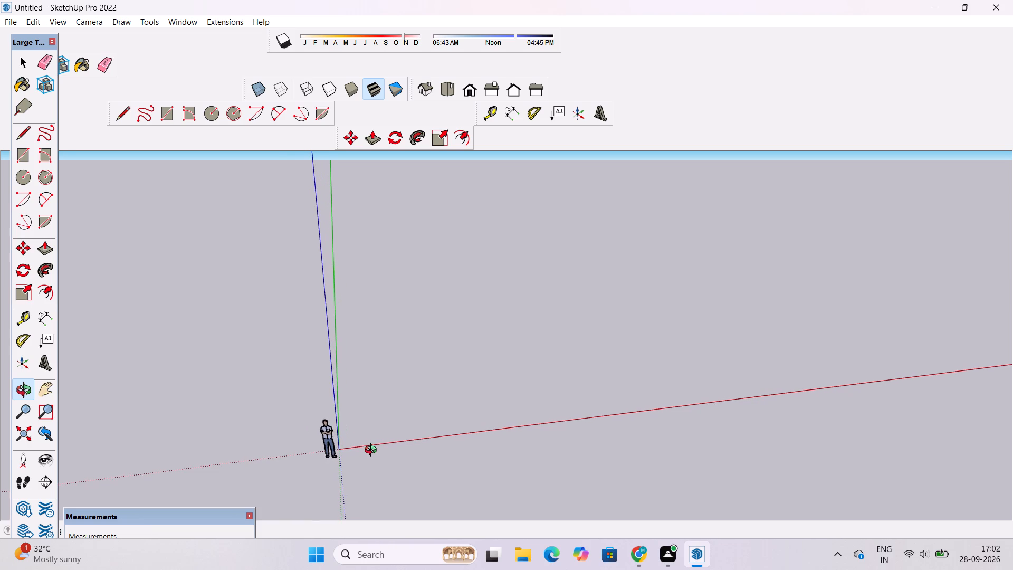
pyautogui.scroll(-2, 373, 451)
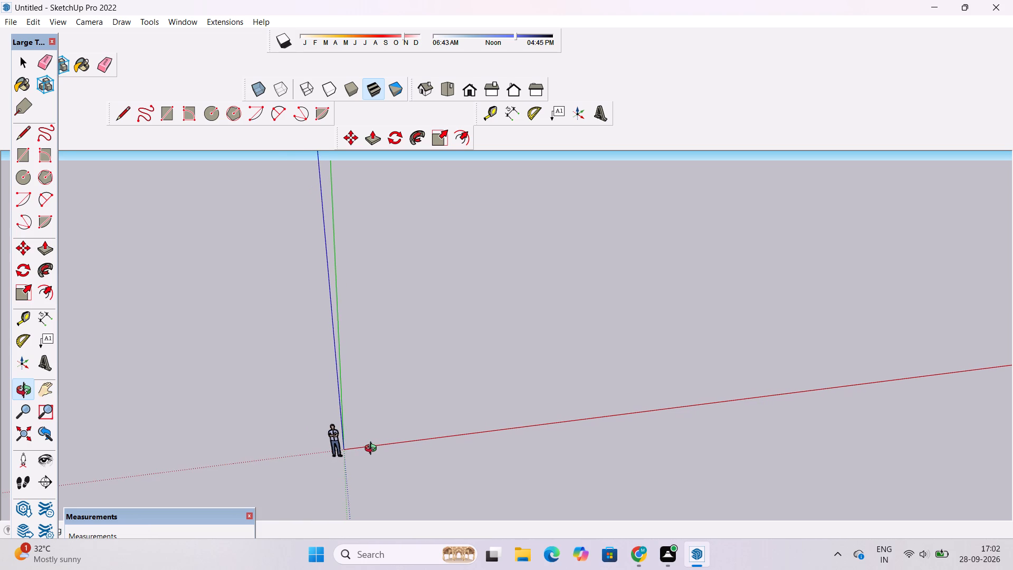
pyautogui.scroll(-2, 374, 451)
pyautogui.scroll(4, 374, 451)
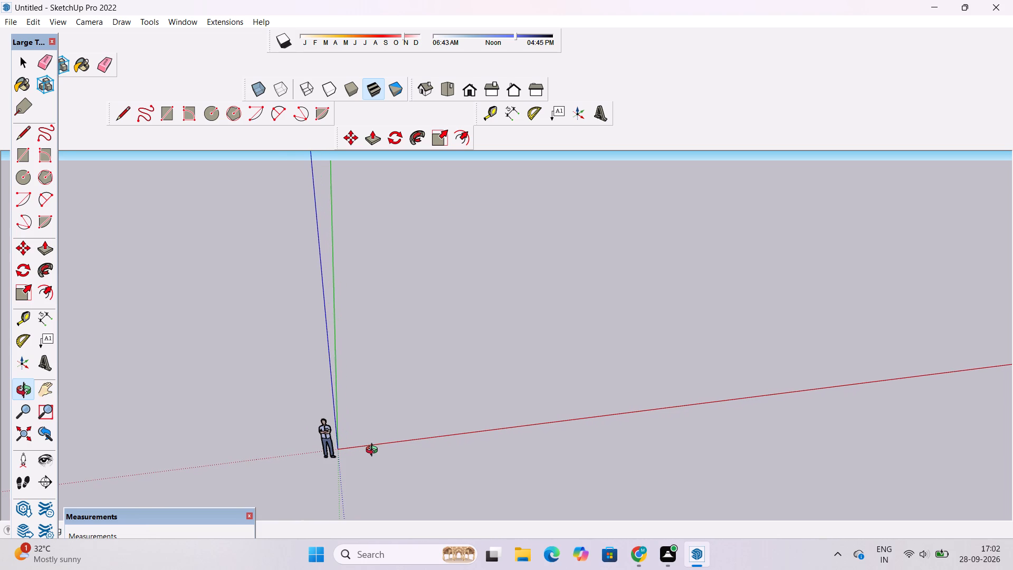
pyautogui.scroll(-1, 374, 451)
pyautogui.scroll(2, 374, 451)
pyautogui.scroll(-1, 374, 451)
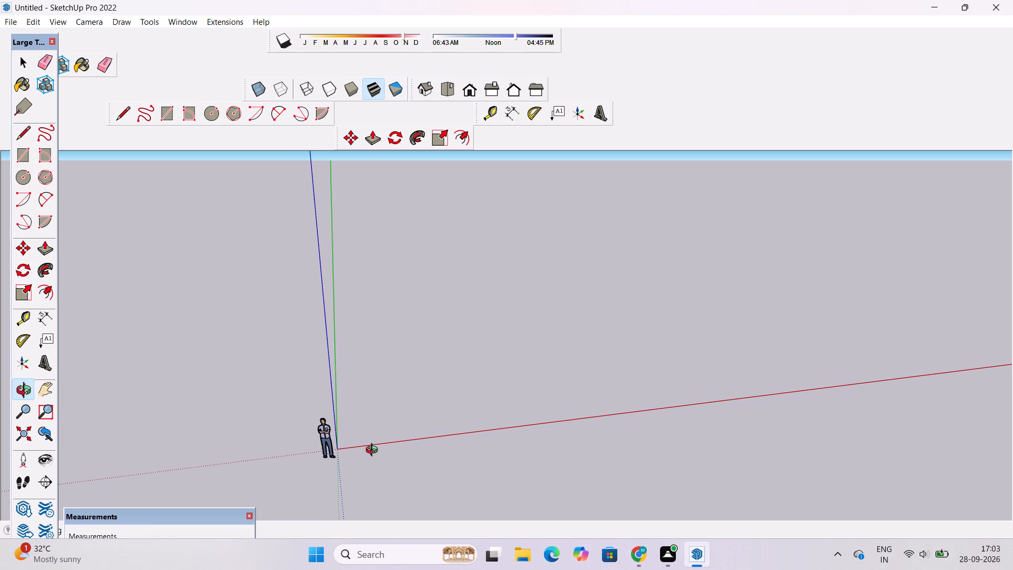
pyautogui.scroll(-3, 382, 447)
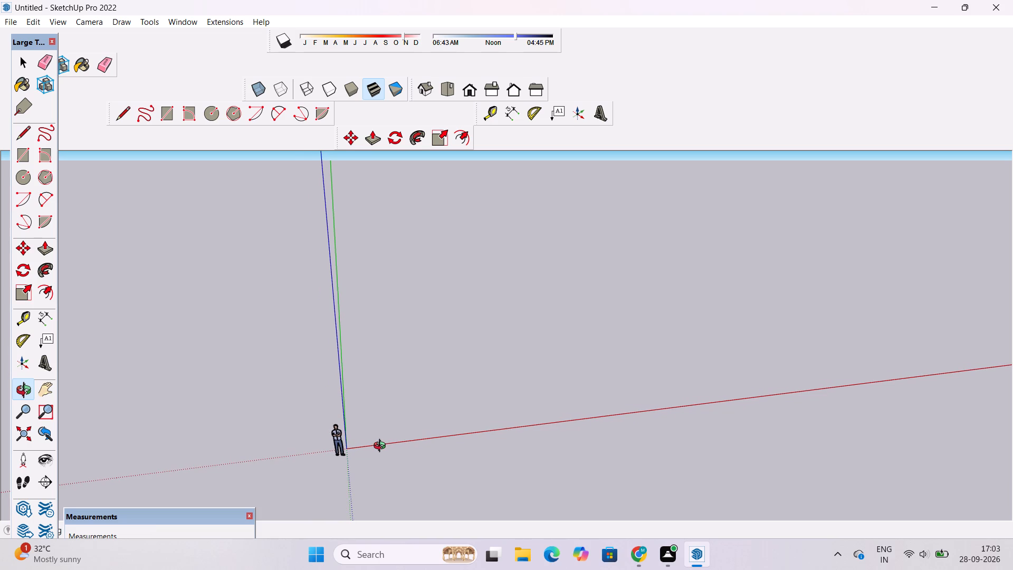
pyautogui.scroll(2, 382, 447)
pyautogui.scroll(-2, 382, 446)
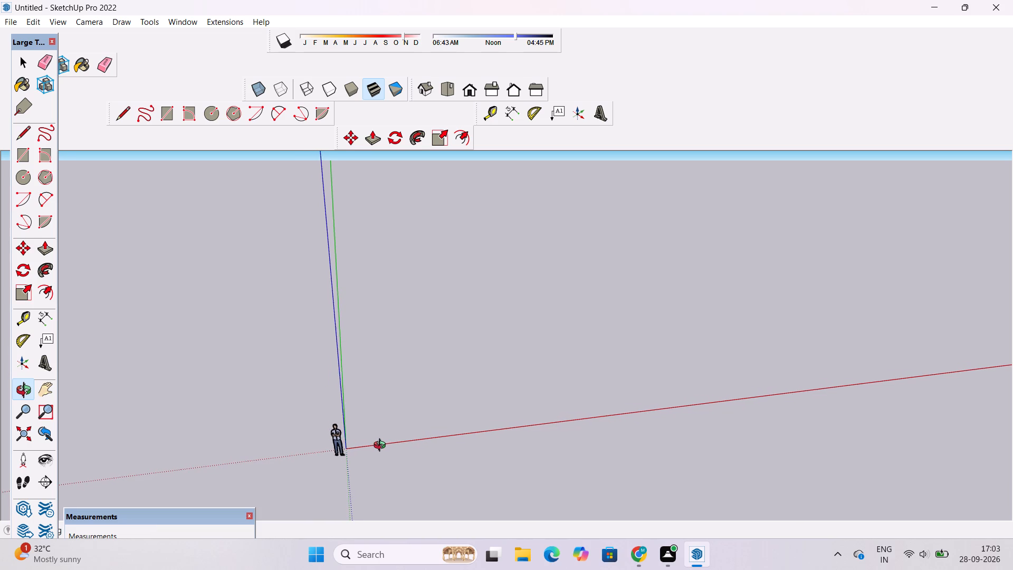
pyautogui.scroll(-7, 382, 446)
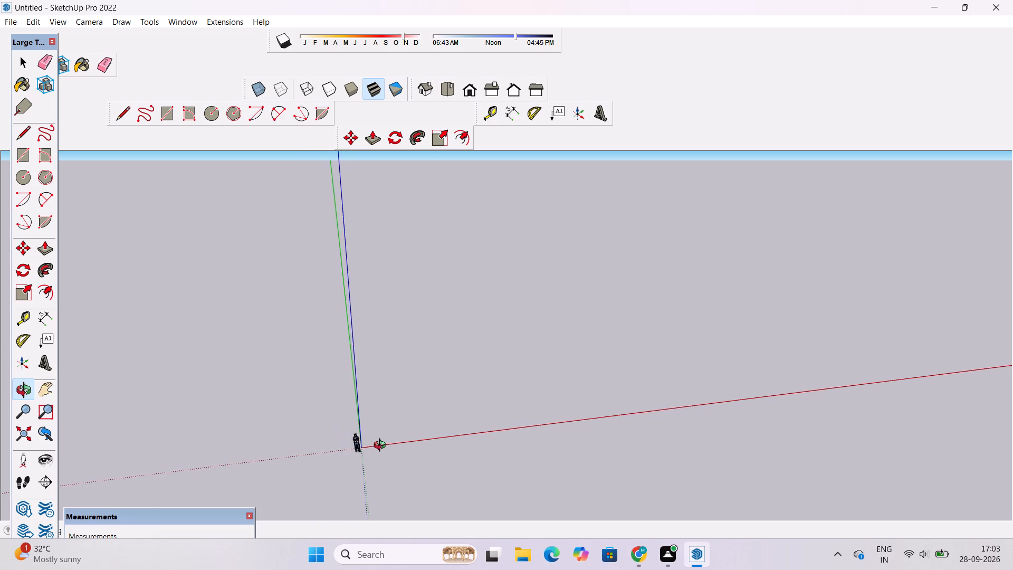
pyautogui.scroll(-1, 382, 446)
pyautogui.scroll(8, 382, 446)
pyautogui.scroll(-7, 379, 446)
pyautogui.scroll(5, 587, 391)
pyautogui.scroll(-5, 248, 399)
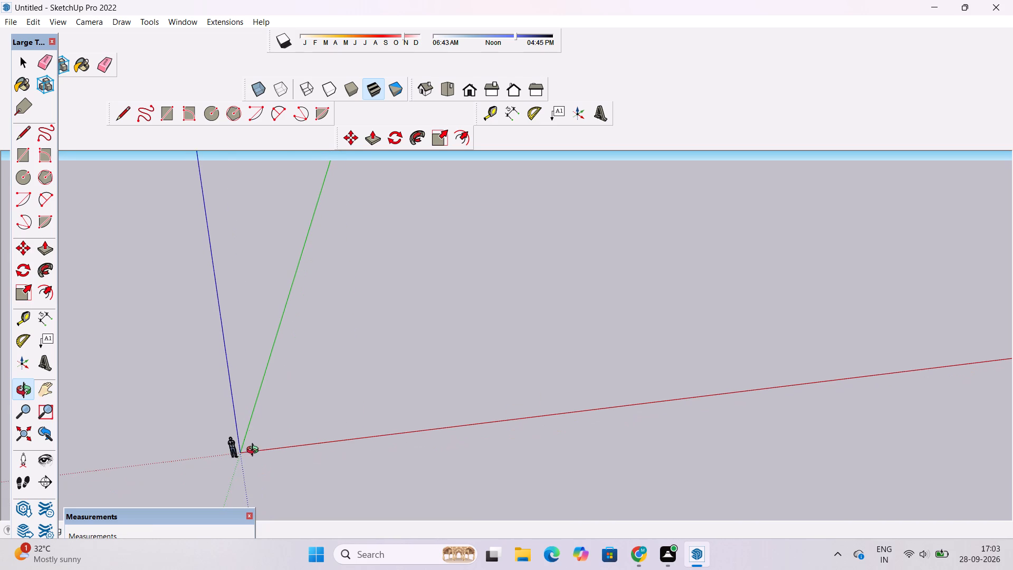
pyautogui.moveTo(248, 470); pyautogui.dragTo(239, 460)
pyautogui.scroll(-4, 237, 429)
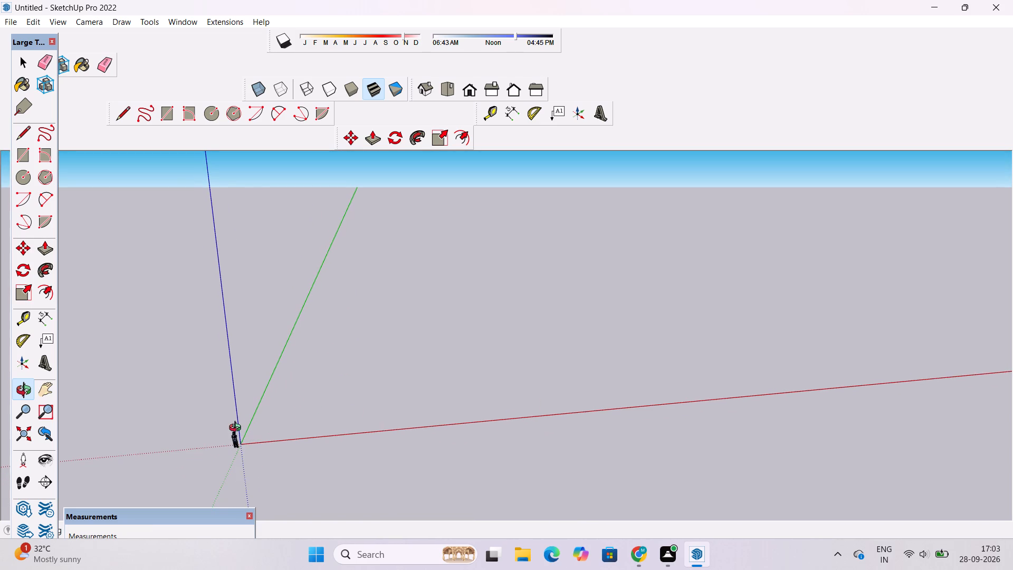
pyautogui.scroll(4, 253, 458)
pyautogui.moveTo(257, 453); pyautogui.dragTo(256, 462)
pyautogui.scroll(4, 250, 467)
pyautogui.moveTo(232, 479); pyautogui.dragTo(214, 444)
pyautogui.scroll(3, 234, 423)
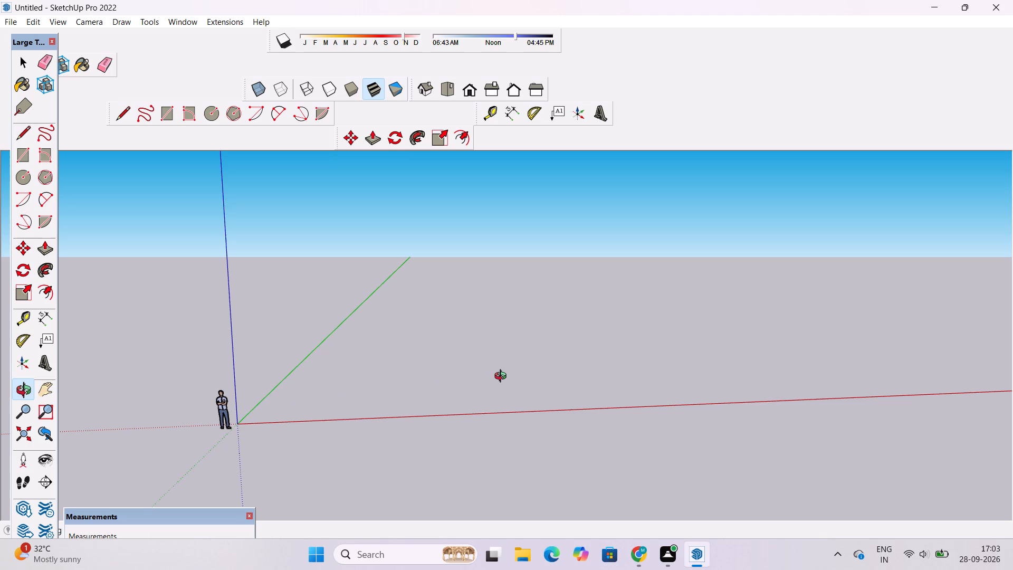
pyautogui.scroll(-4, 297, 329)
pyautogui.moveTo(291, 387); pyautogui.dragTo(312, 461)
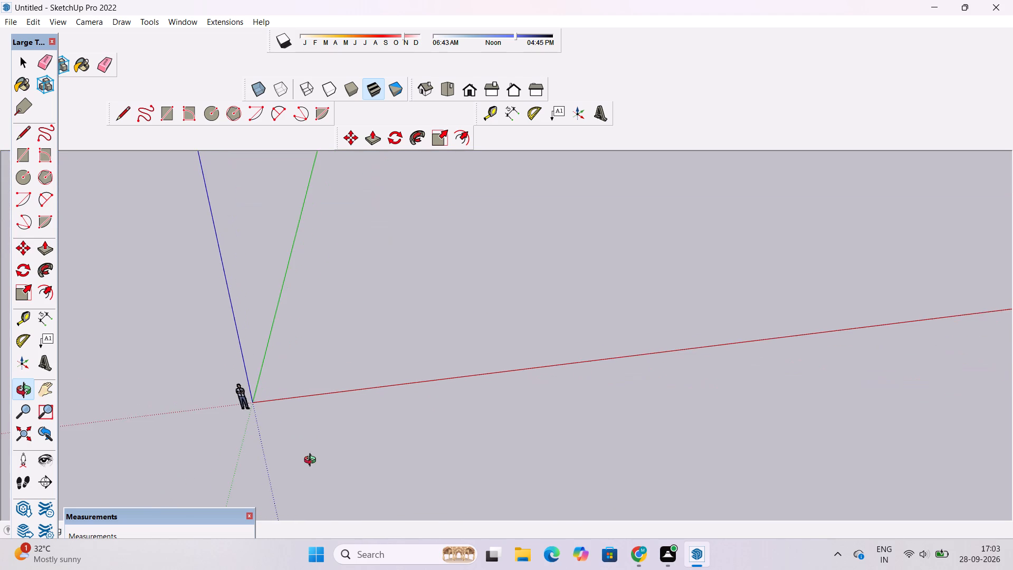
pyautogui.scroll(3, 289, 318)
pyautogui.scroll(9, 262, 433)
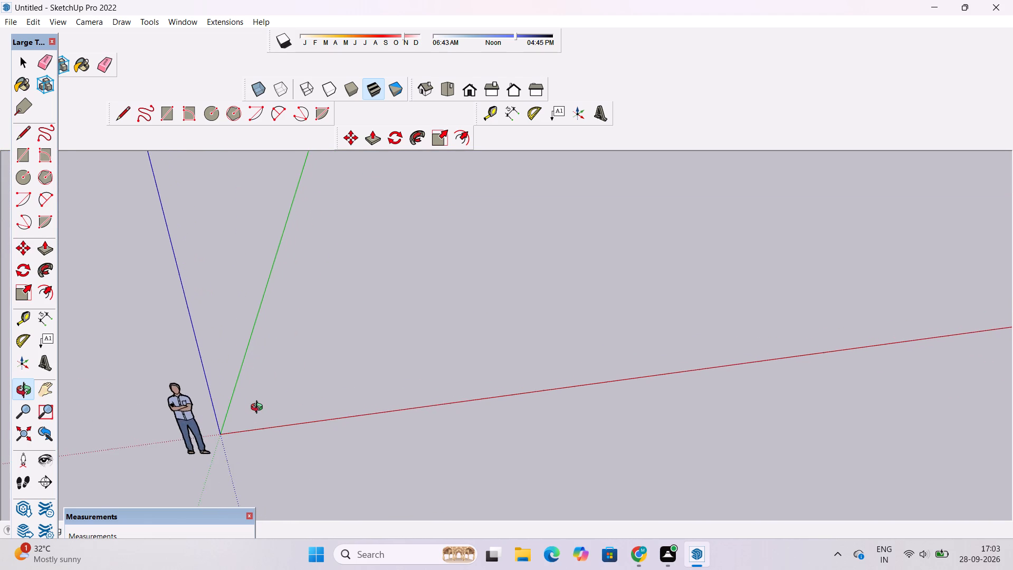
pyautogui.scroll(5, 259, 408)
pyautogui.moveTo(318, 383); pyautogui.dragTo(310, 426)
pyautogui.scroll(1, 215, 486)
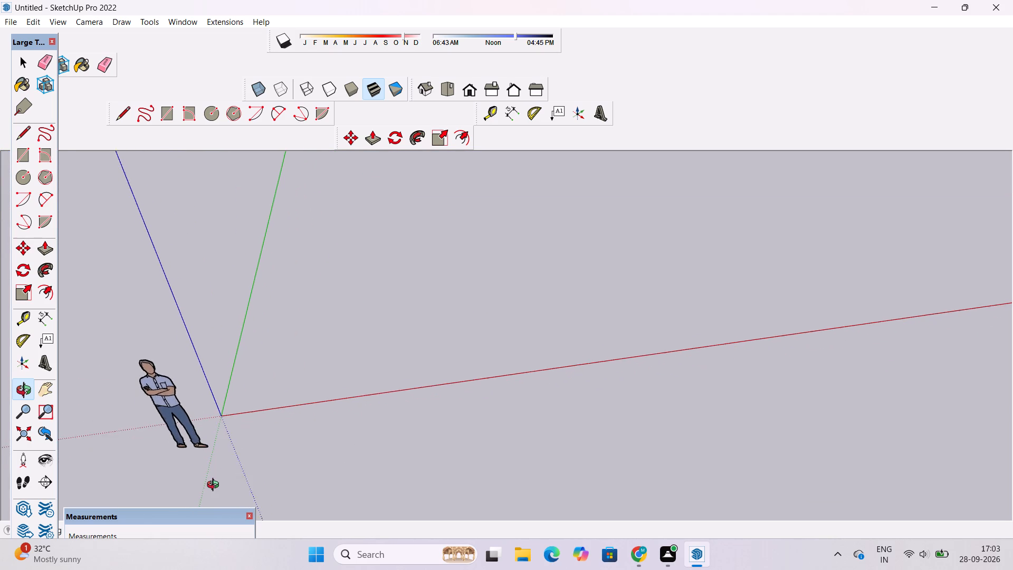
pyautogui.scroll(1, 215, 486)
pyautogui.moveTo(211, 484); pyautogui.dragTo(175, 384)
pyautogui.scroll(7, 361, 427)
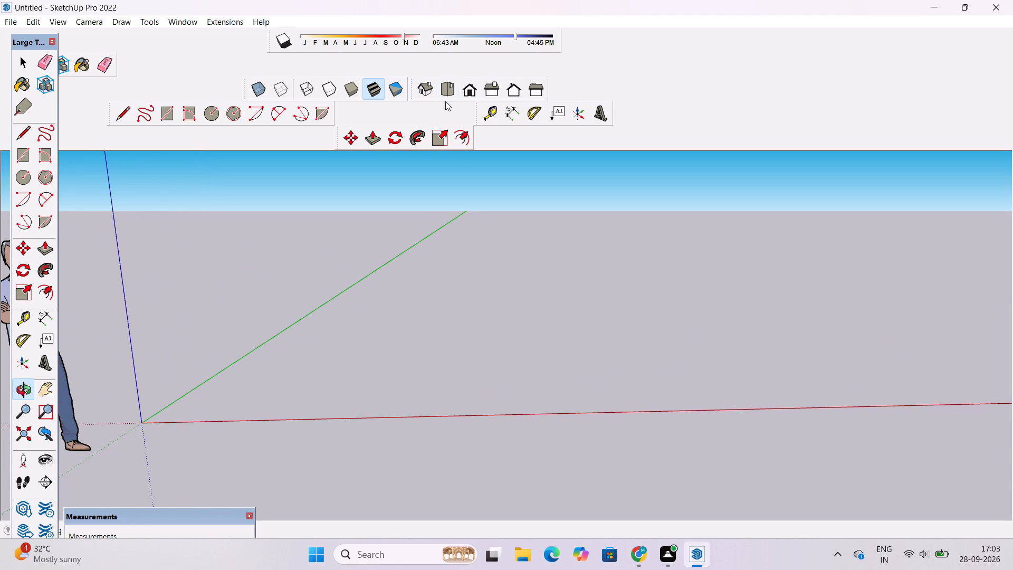
# Switch the empty model to the standard top view, framed around the axes origin.
pyautogui.click(445, 93)
pyautogui.scroll(14, 600, 249)
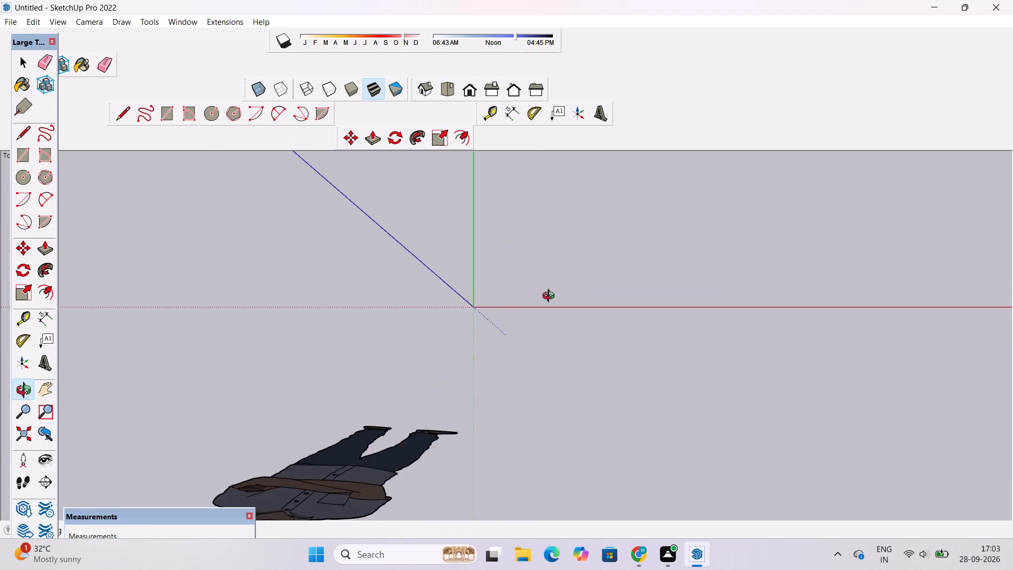
pyautogui.scroll(13, 551, 297)
pyautogui.scroll(8, 489, 296)
pyautogui.scroll(7, 449, 329)
pyautogui.scroll(5, 331, 341)
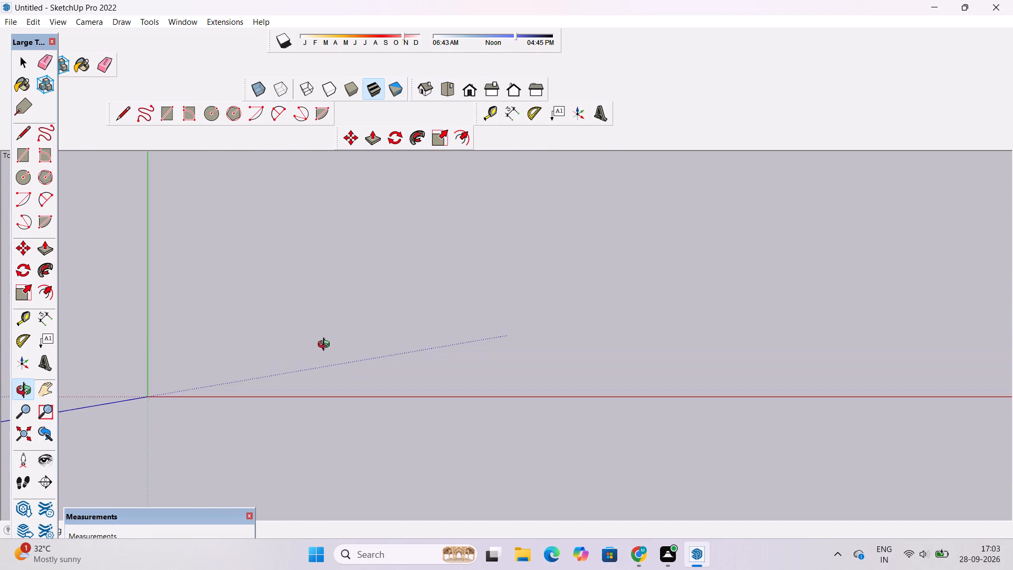
pyautogui.scroll(4, 243, 388)
pyautogui.scroll(-9, 180, 410)
pyautogui.scroll(8, 137, 428)
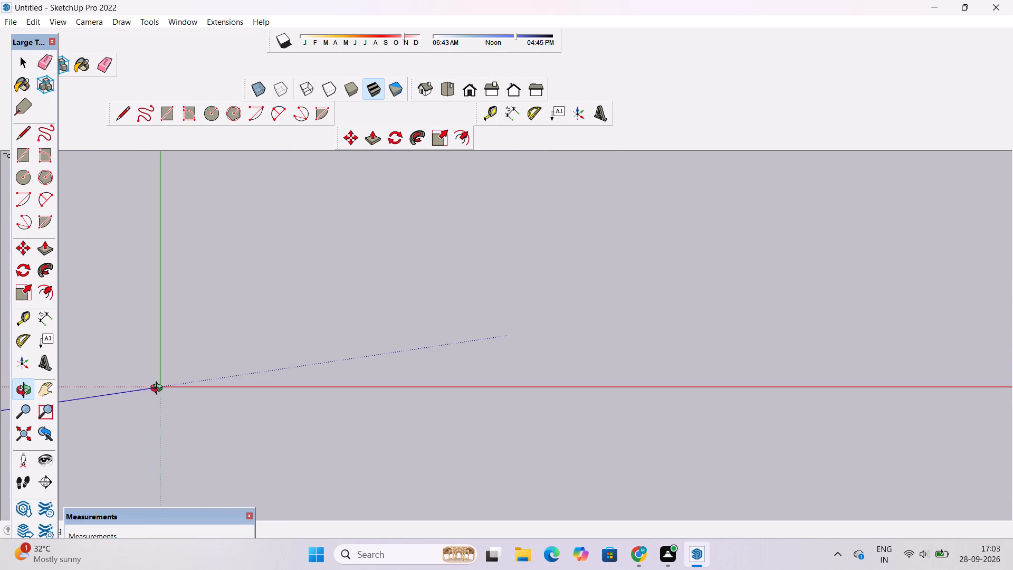
pyautogui.scroll(4, 159, 389)
pyautogui.scroll(7, 204, 357)
pyautogui.scroll(4, 128, 429)
pyautogui.scroll(18, 91, 405)
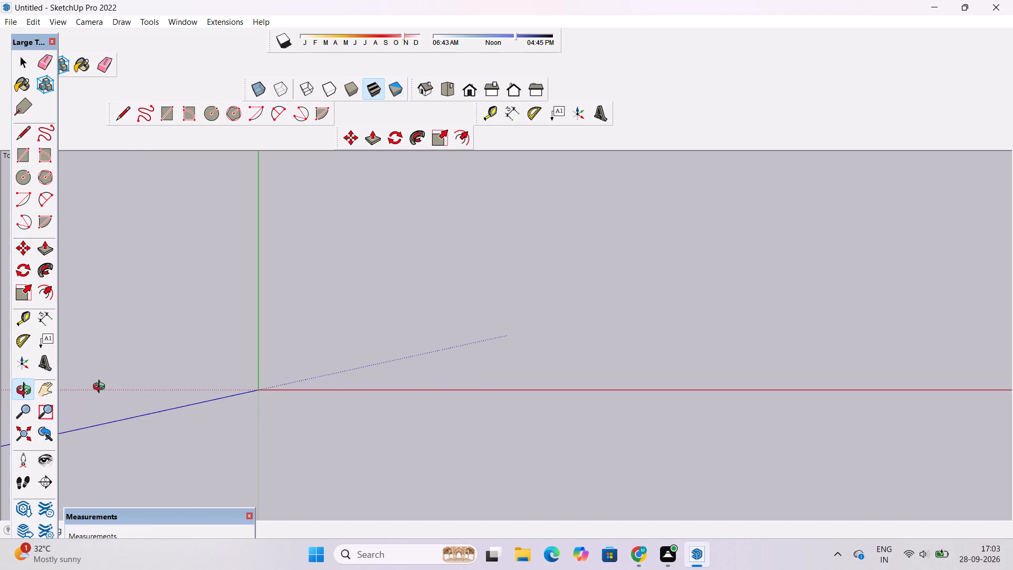
pyautogui.scroll(4, 101, 388)
pyautogui.scroll(-3, 101, 388)
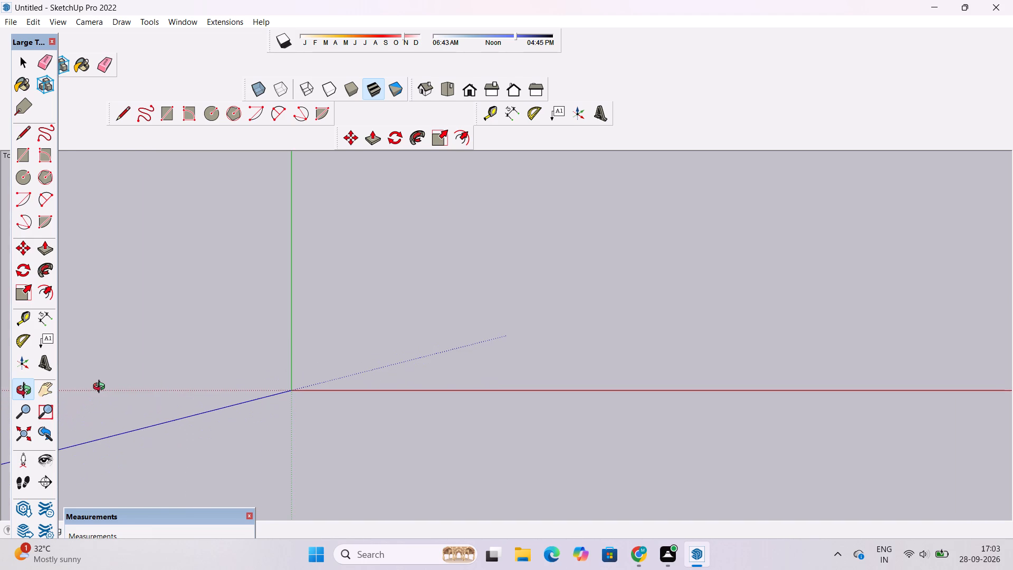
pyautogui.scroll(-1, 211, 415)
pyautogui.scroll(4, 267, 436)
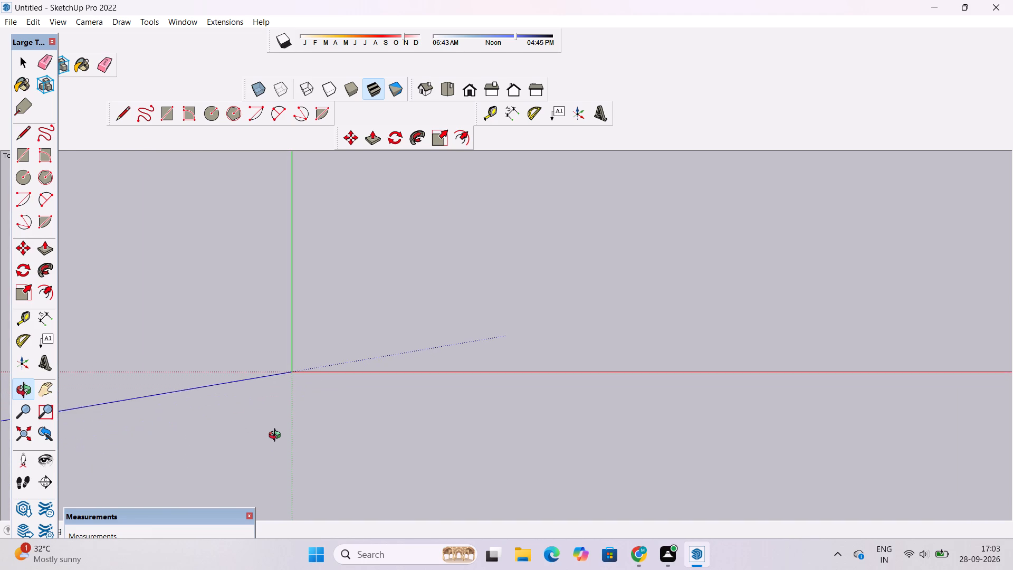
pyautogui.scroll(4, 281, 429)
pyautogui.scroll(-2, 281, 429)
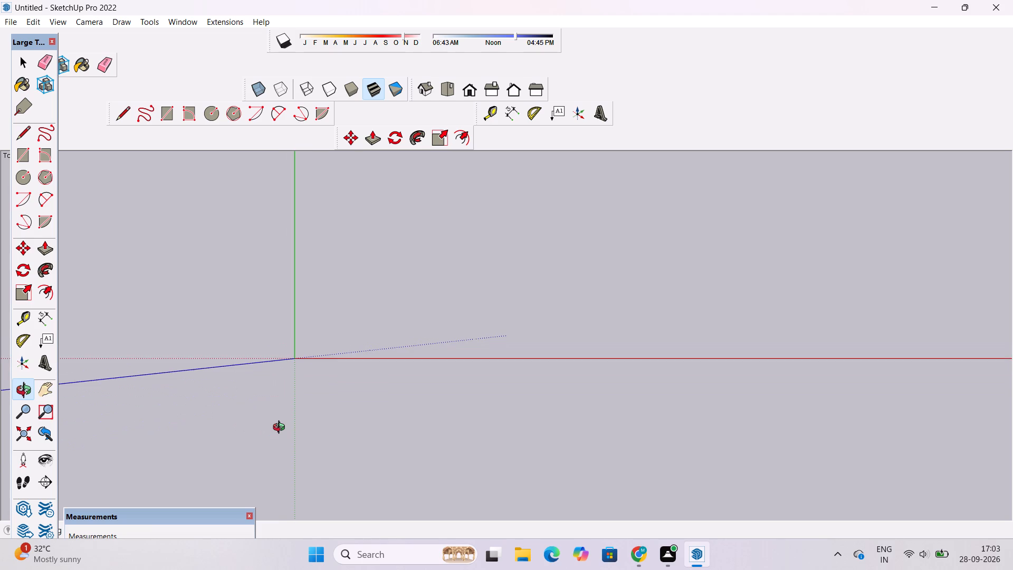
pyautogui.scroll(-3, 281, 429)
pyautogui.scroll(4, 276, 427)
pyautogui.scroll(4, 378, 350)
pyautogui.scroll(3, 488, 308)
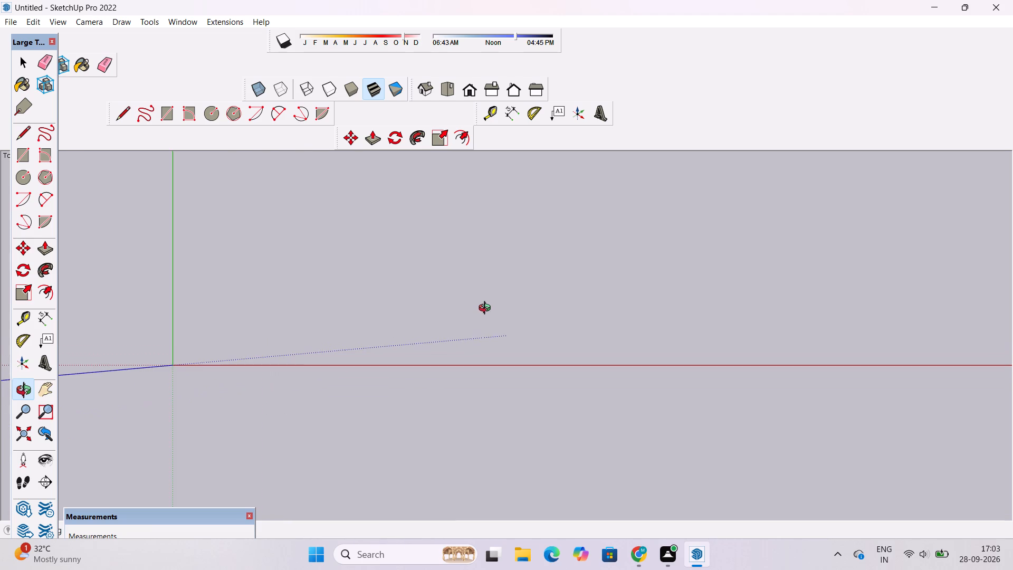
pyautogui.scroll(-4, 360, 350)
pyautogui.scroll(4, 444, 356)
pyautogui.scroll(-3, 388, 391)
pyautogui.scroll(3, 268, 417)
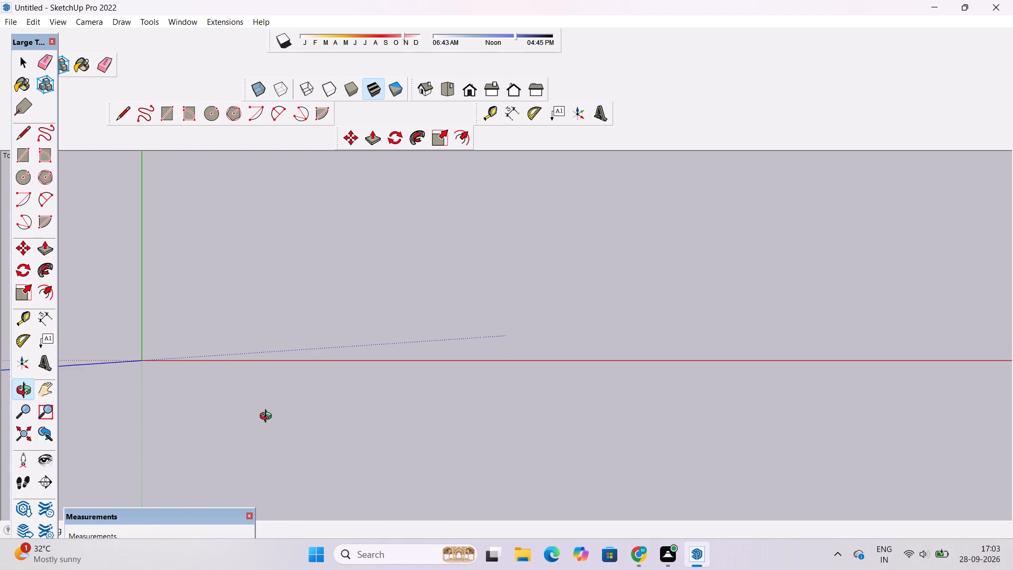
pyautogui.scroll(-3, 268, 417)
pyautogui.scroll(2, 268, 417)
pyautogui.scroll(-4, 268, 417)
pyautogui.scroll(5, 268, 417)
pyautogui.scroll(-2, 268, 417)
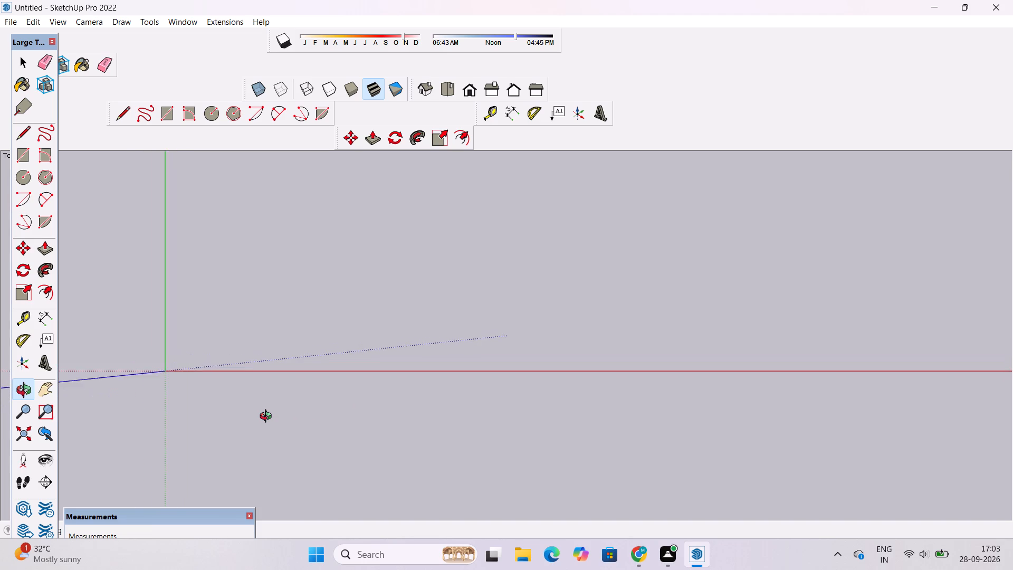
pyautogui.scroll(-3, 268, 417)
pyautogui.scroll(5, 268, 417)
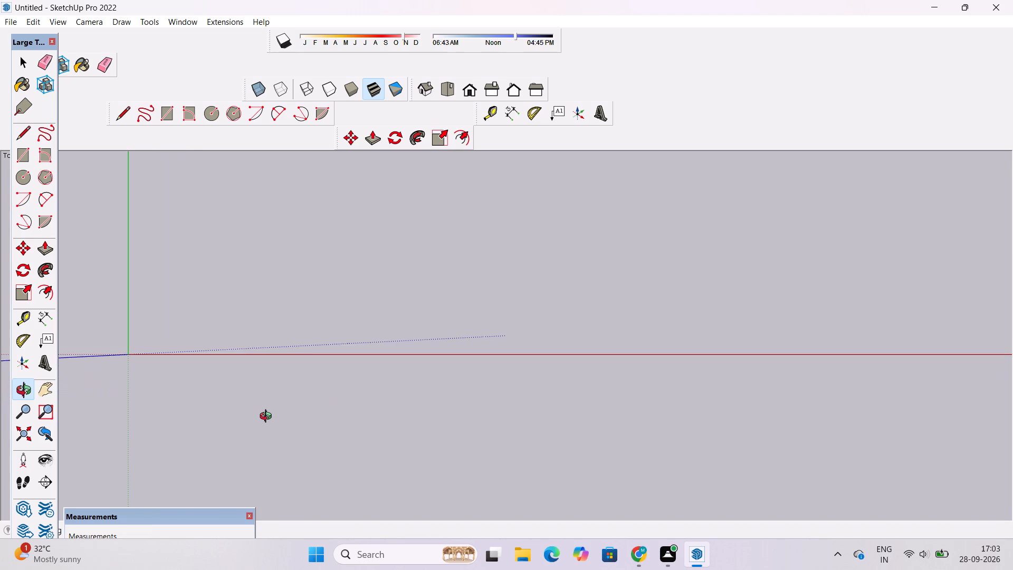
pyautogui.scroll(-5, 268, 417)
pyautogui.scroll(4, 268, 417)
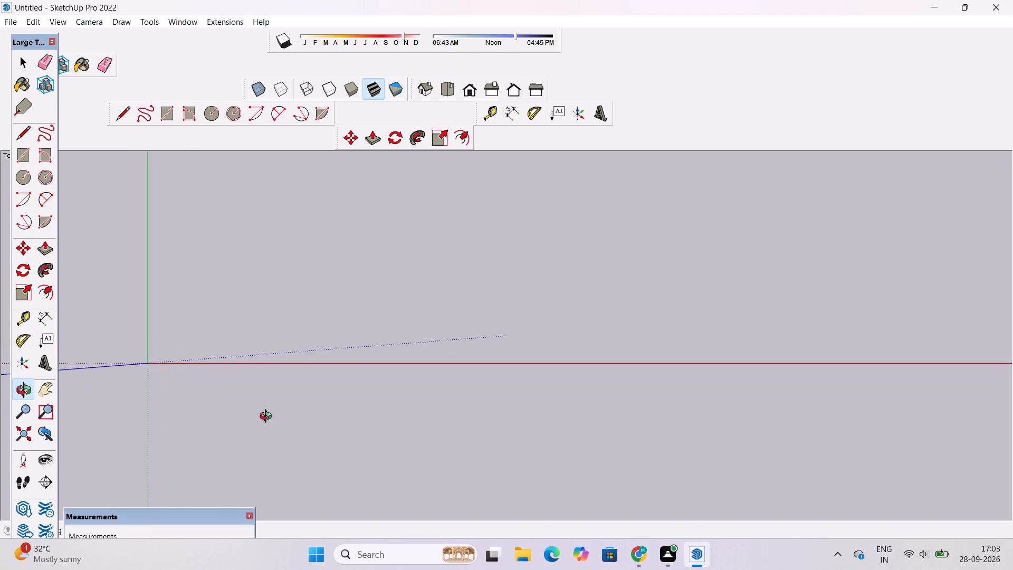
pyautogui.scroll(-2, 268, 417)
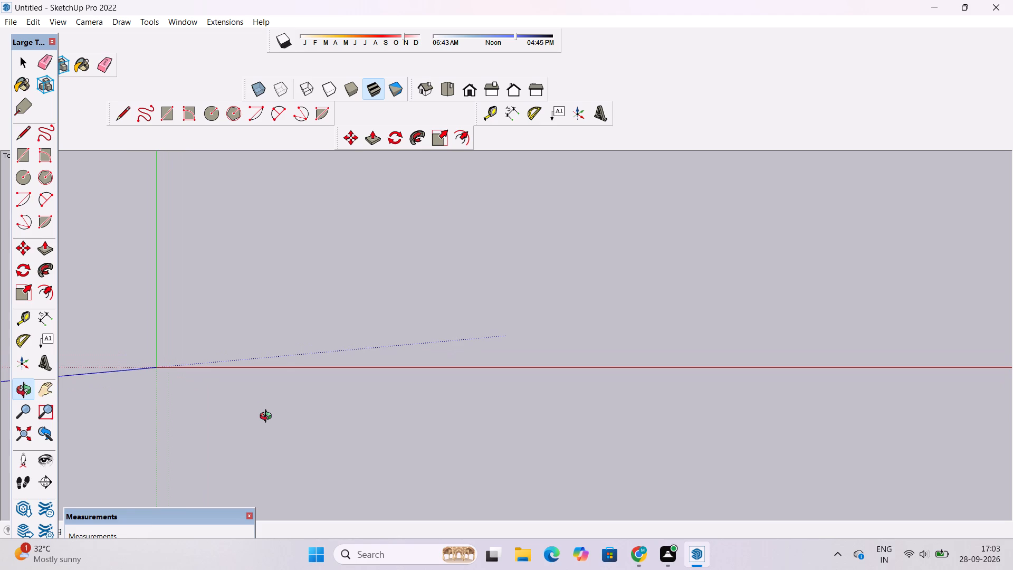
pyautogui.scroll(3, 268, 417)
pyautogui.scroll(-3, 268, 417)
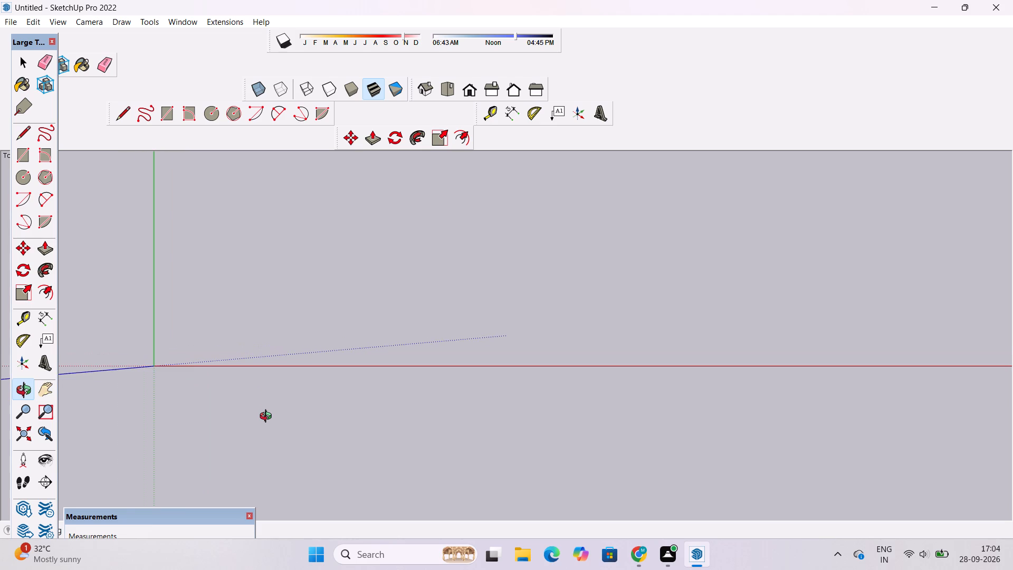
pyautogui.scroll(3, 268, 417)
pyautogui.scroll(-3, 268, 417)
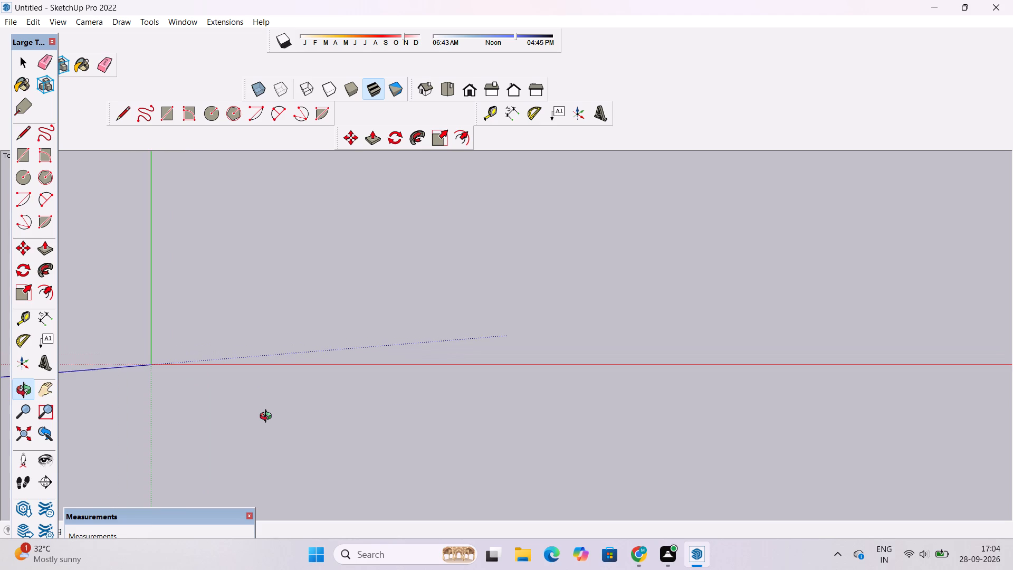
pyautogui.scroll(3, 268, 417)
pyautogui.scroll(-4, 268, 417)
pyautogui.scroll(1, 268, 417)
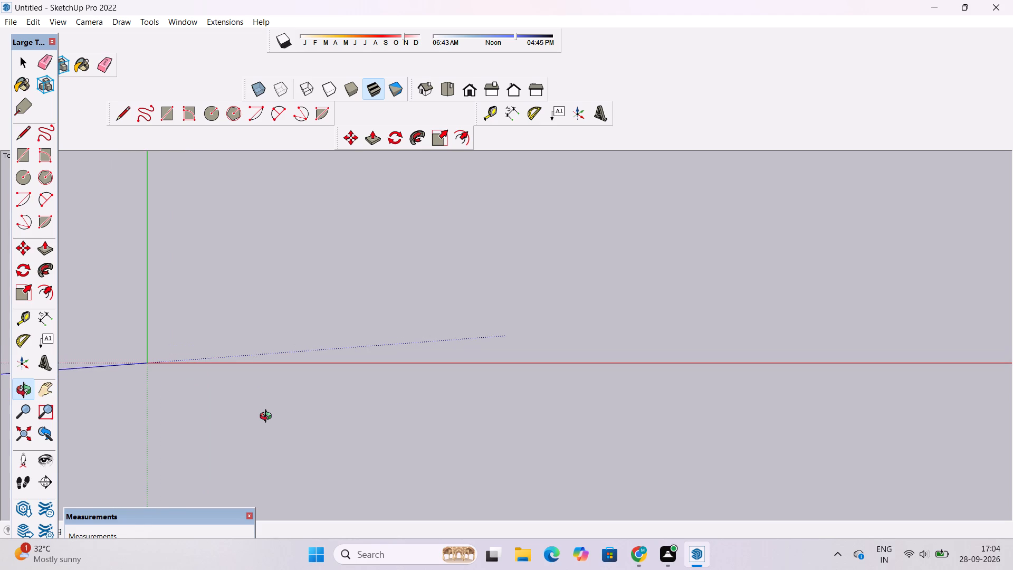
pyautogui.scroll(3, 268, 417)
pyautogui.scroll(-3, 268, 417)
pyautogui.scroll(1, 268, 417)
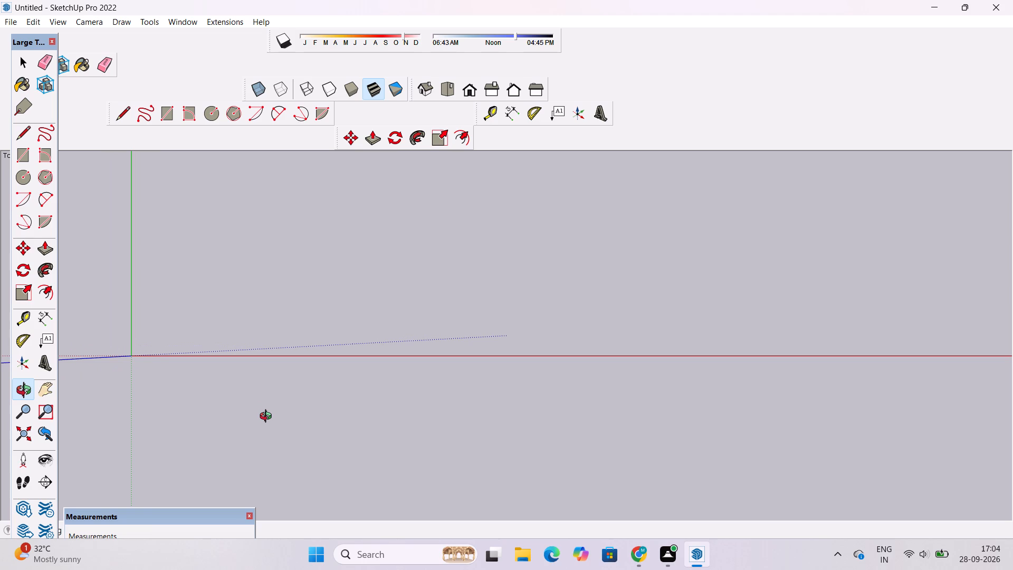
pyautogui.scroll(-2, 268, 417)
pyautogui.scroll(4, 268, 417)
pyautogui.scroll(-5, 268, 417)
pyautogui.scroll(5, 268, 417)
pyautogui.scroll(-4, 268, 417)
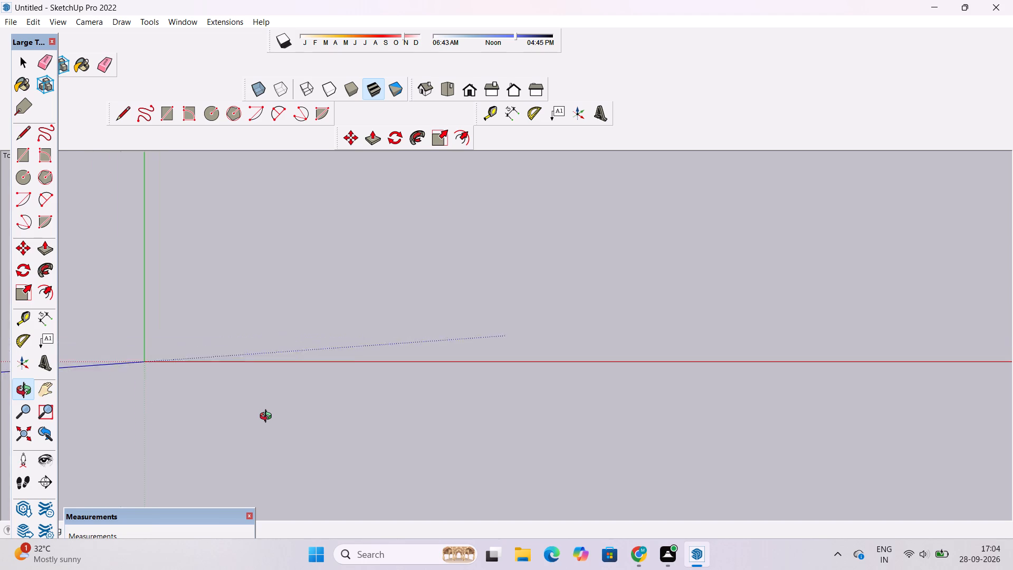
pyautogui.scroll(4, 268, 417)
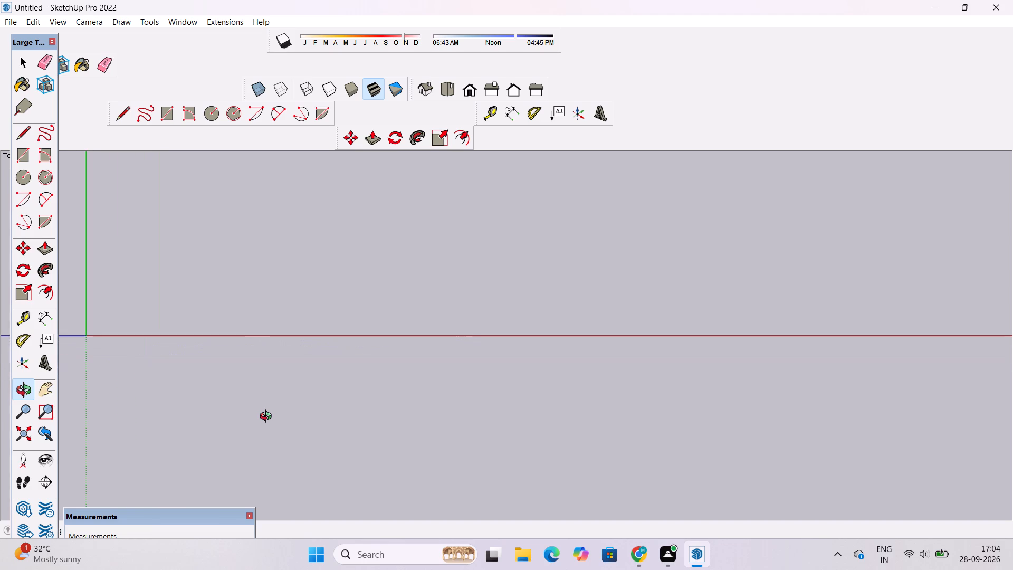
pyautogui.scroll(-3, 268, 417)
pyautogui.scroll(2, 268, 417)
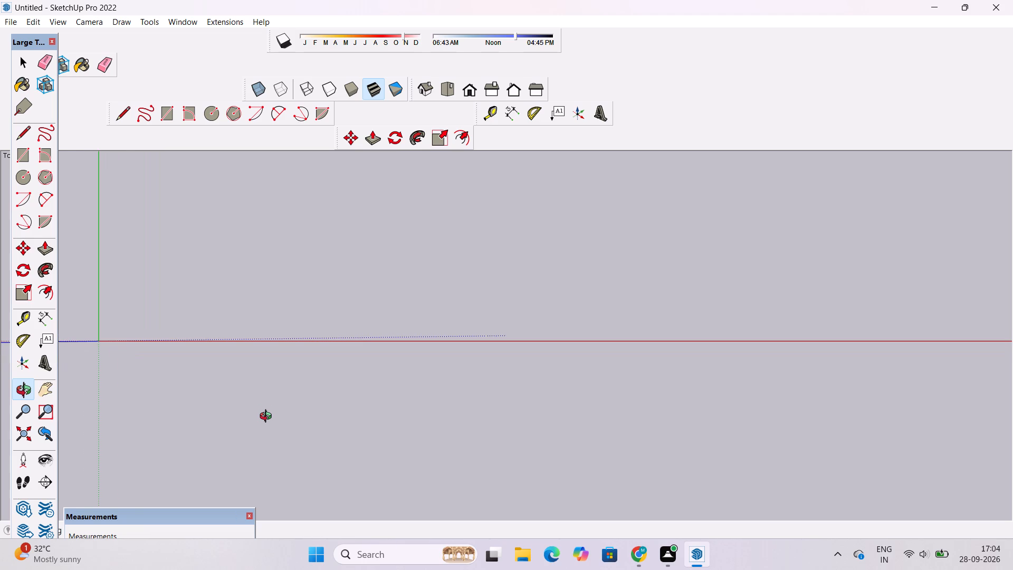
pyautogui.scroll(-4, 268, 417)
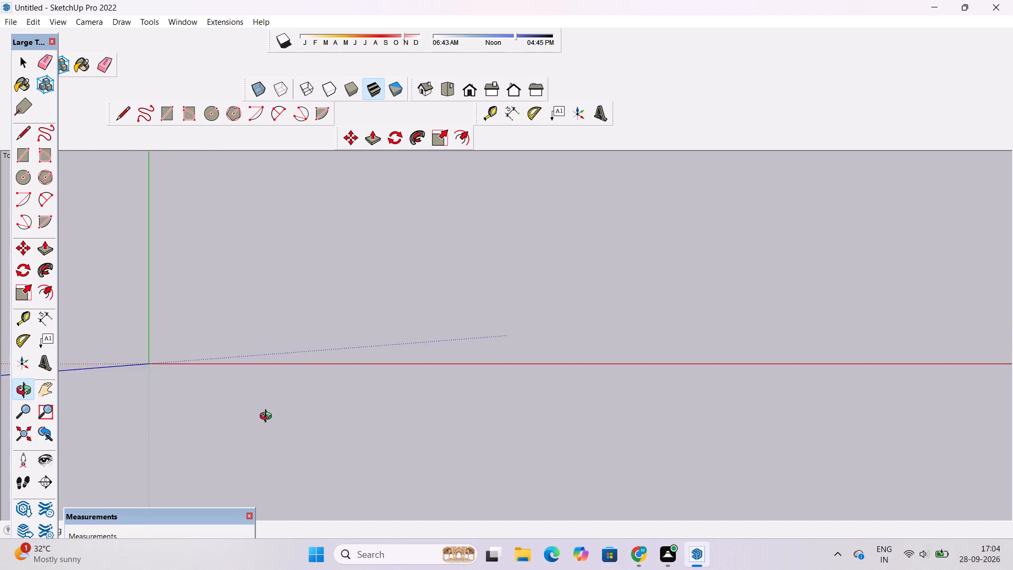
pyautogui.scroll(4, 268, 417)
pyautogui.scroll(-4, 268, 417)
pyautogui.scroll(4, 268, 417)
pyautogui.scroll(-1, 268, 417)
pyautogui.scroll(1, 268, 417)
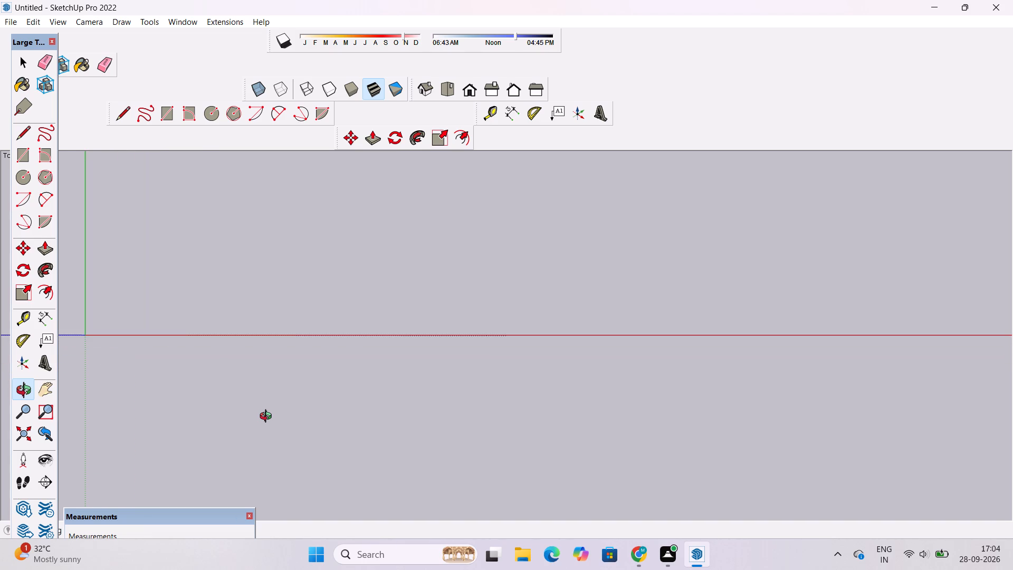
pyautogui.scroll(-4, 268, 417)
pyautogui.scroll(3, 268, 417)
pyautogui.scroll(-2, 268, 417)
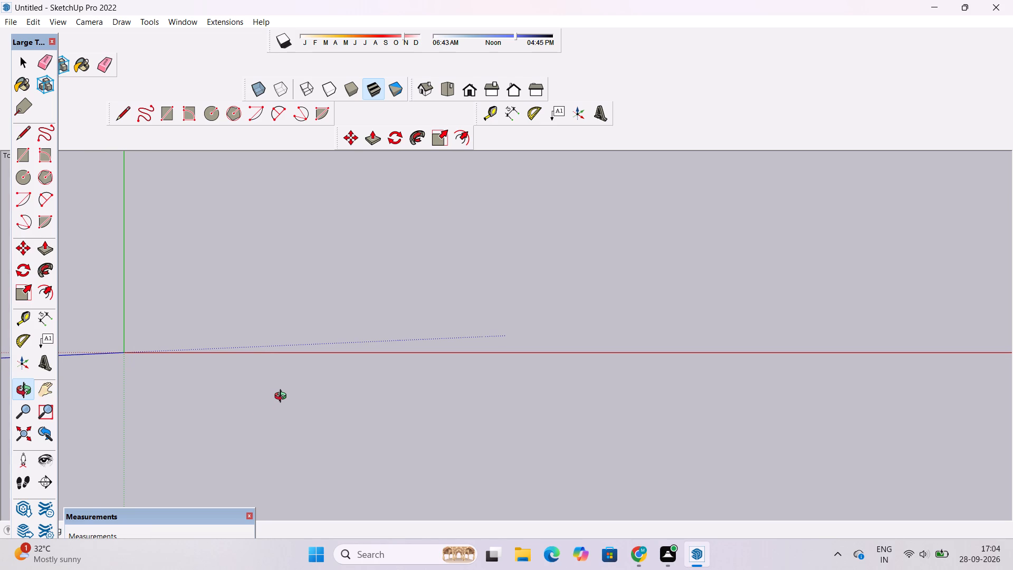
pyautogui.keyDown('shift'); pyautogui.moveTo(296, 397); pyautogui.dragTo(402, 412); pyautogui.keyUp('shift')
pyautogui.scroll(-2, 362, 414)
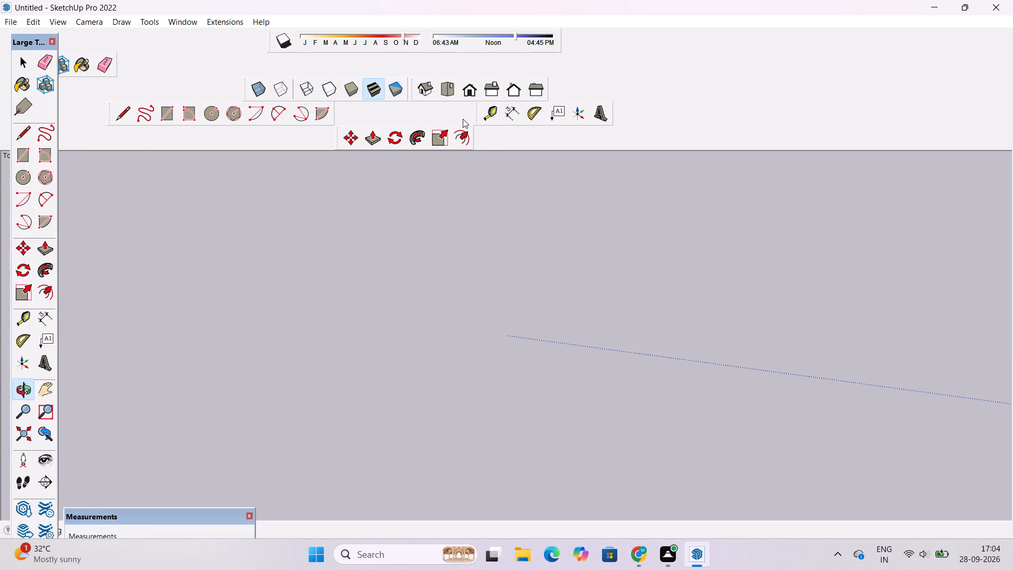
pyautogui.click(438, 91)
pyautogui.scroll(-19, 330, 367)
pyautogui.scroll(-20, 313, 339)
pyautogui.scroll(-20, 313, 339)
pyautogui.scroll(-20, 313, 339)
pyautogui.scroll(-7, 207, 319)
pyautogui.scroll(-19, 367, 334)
# Return the model to the standard top view and frame it around the axes origin.
pyautogui.click(465, 84)
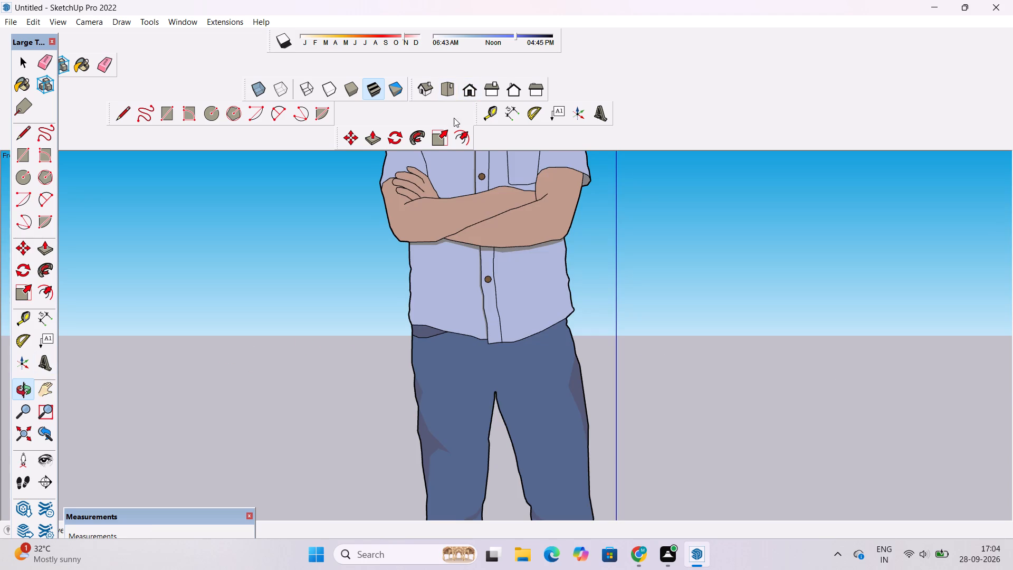
pyautogui.click(446, 88)
pyautogui.scroll(-6, 422, 331)
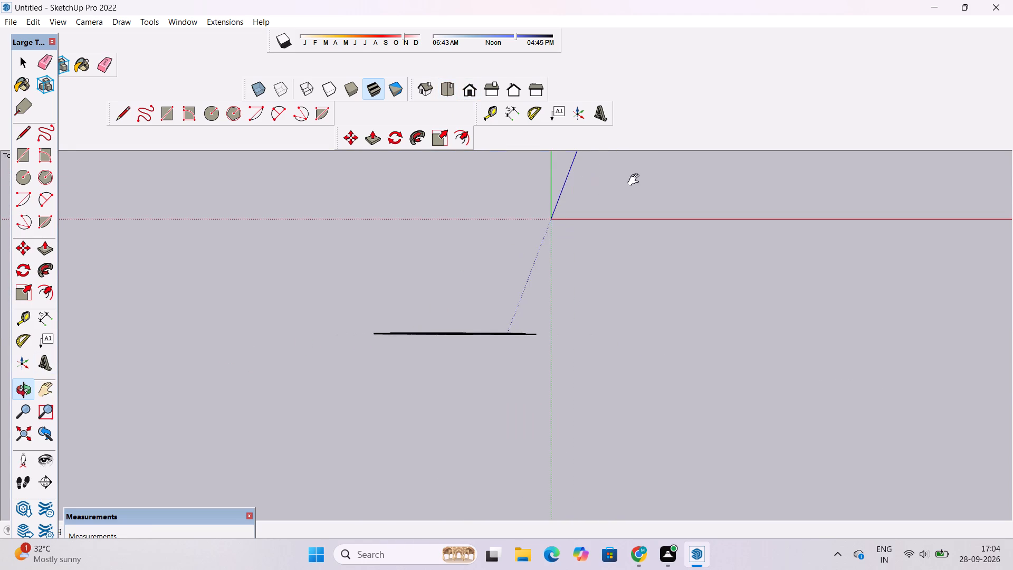
pyautogui.keyDown('shift'); pyautogui.moveTo(636, 180); pyautogui.dragTo(279, 420); pyautogui.keyUp('shift')
pyautogui.keyDown('shift'); pyautogui.scroll(1, 478, 331); pyautogui.keyUp('shift')
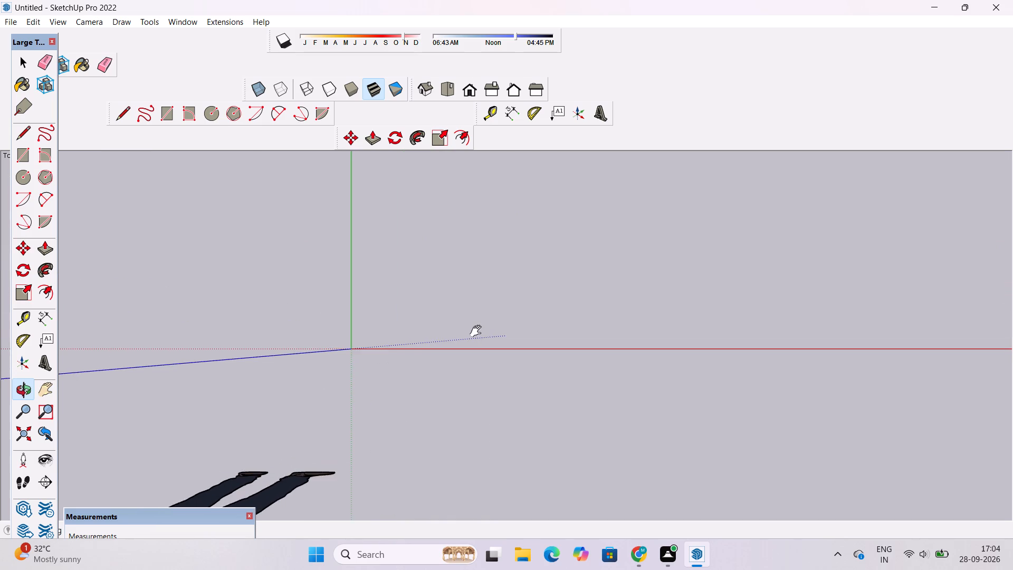
pyautogui.keyDown('shift'); pyautogui.moveTo(478, 331); pyautogui.dragTo(426, 329); pyautogui.keyUp('shift')
pyautogui.scroll(2, 423, 329)
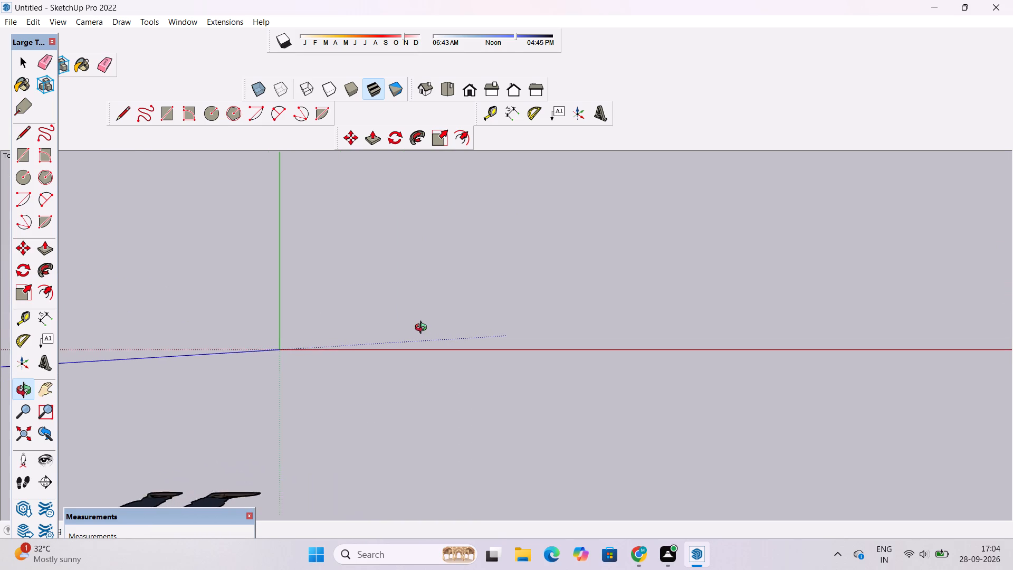
pyautogui.scroll(1, 423, 329)
pyautogui.scroll(-2, 423, 329)
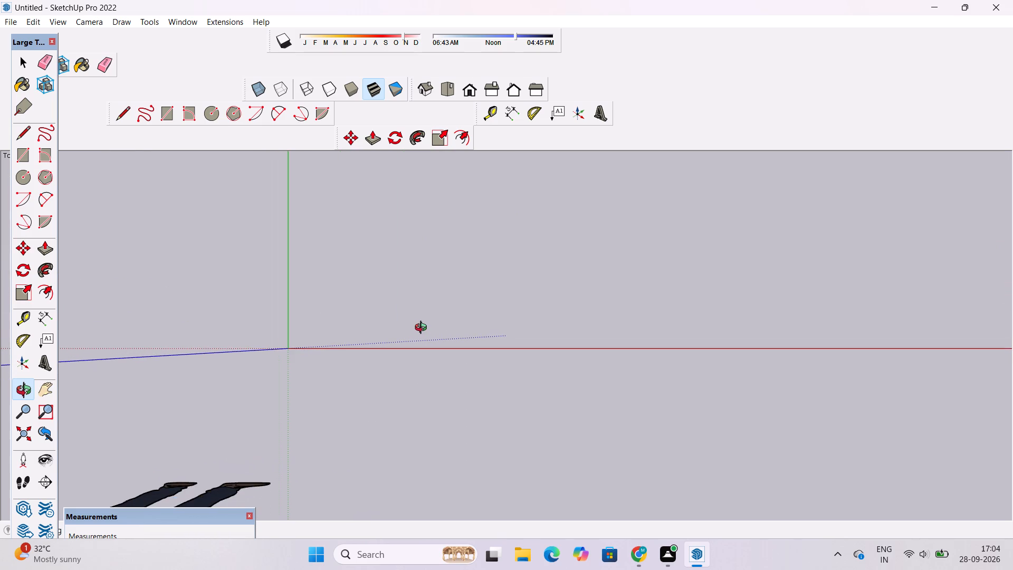
pyautogui.scroll(-3, 423, 329)
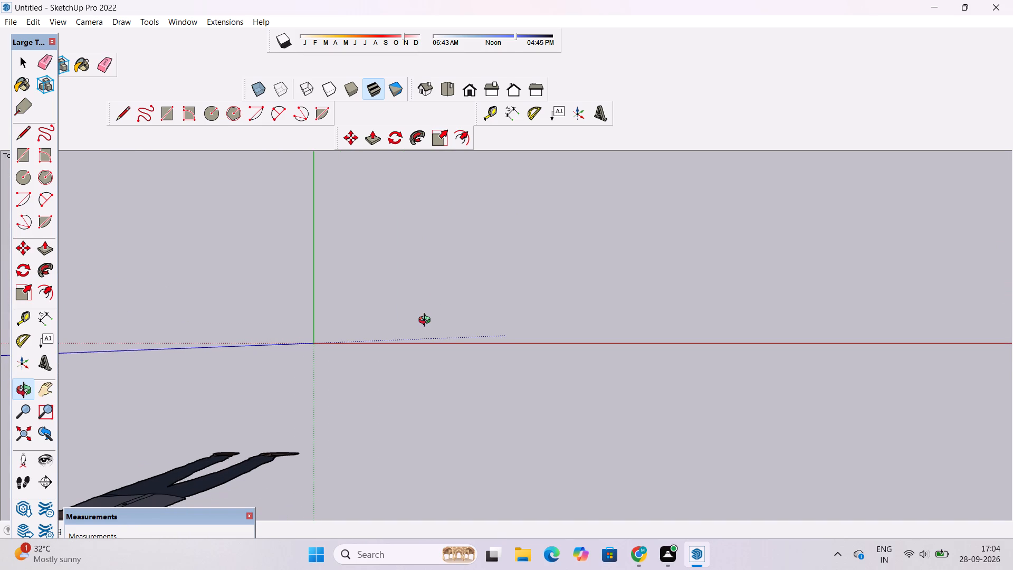
pyautogui.keyDown('shift'); pyautogui.moveTo(427, 321); pyautogui.dragTo(374, 350); pyautogui.keyUp('shift')
pyautogui.scroll(-5, 371, 350)
pyautogui.keyDown('shift'); pyautogui.moveTo(381, 366); pyautogui.dragTo(282, 367); pyautogui.keyUp('shift')
pyautogui.scroll(2, 252, 391)
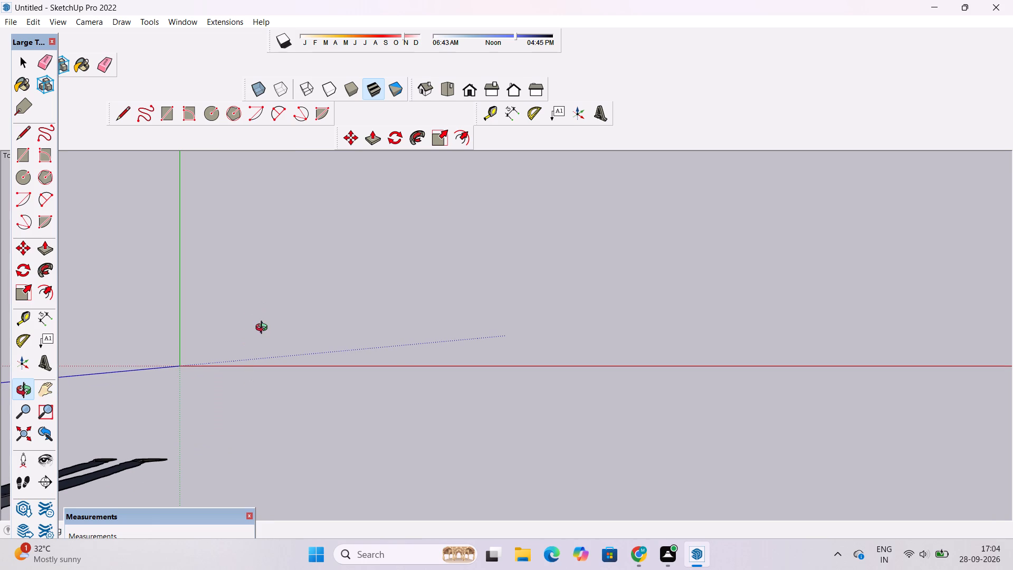
pyautogui.scroll(-7, 258, 339)
pyautogui.keyDown('shift'); pyautogui.moveTo(244, 365); pyautogui.dragTo(224, 368); pyautogui.keyUp('shift')
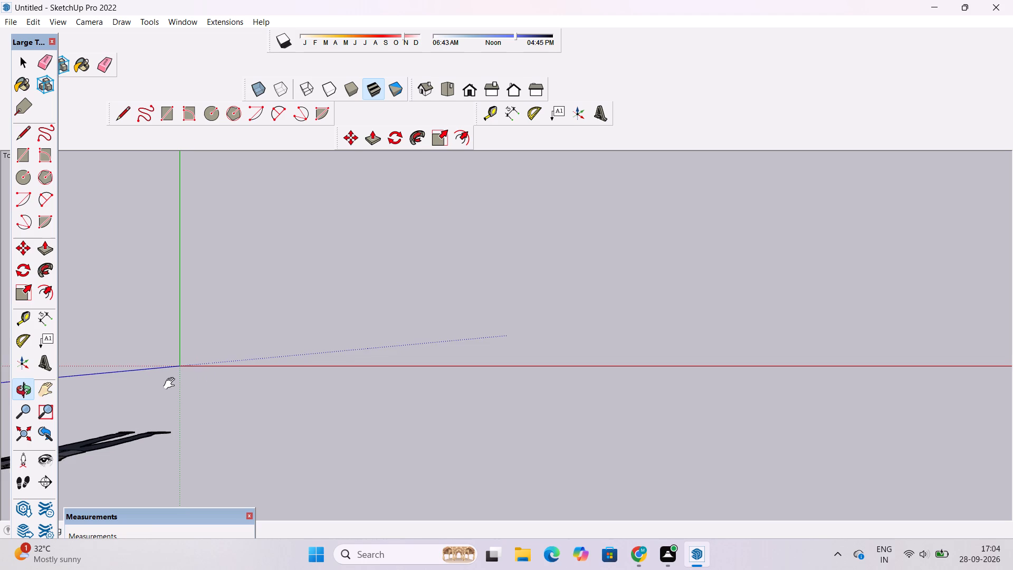
pyautogui.keyDown('shift'); pyautogui.scroll(15, 171, 384); pyautogui.keyUp('shift')
pyautogui.keyDown('shift'); pyautogui.moveTo(179, 381); pyautogui.dragTo(152, 364); pyautogui.keyUp('shift')
pyautogui.keyDown('shift'); pyautogui.scroll(4, 156, 356); pyautogui.keyUp('shift')
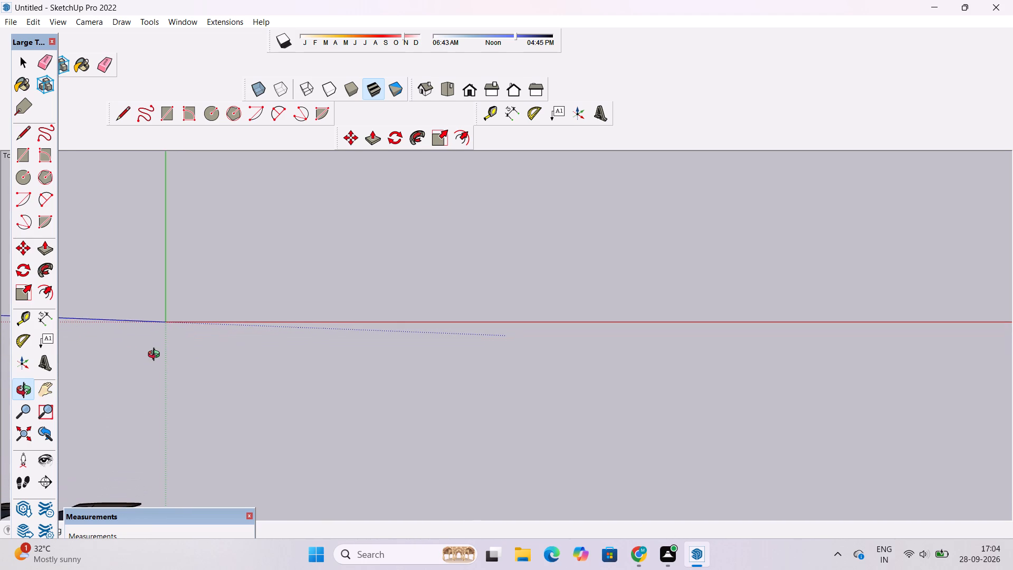
# Draw a 50' line parallel to the red axis, starting close to the origin.
pyautogui.press('l')
pyautogui.click(185, 312)
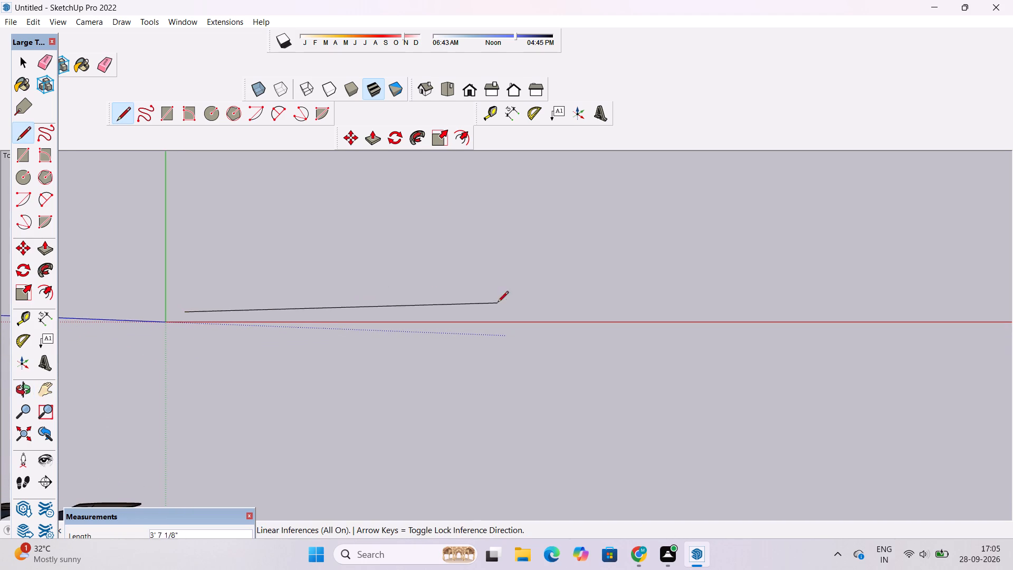
pyautogui.write("50'")
pyautogui.press('Return')
pyautogui.scroll(-7, 337, 330)
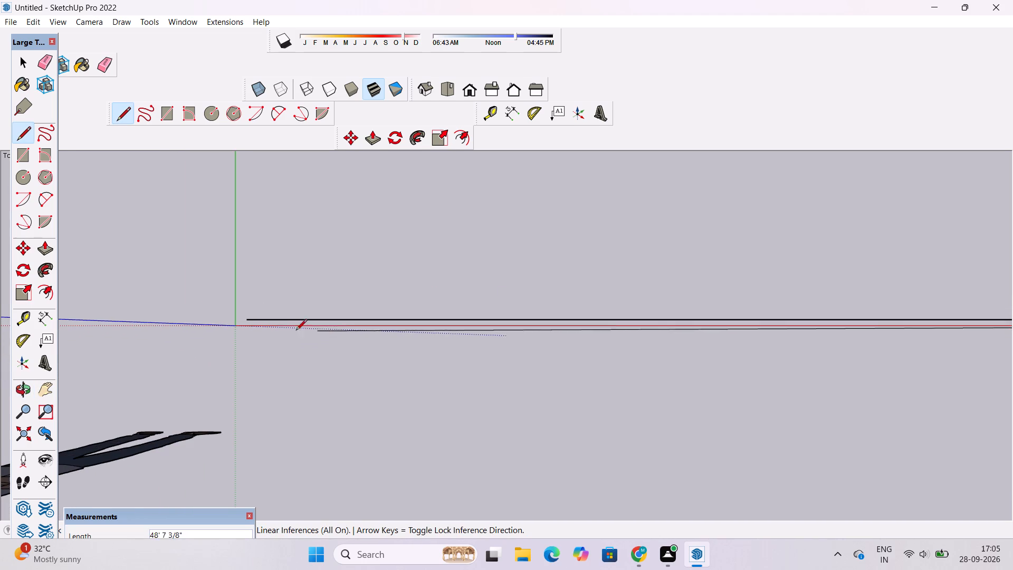
pyautogui.press('space')
# Draw a 40' line parallel to the green axis from the near-origin end of the 50' line.
pyautogui.press('o')
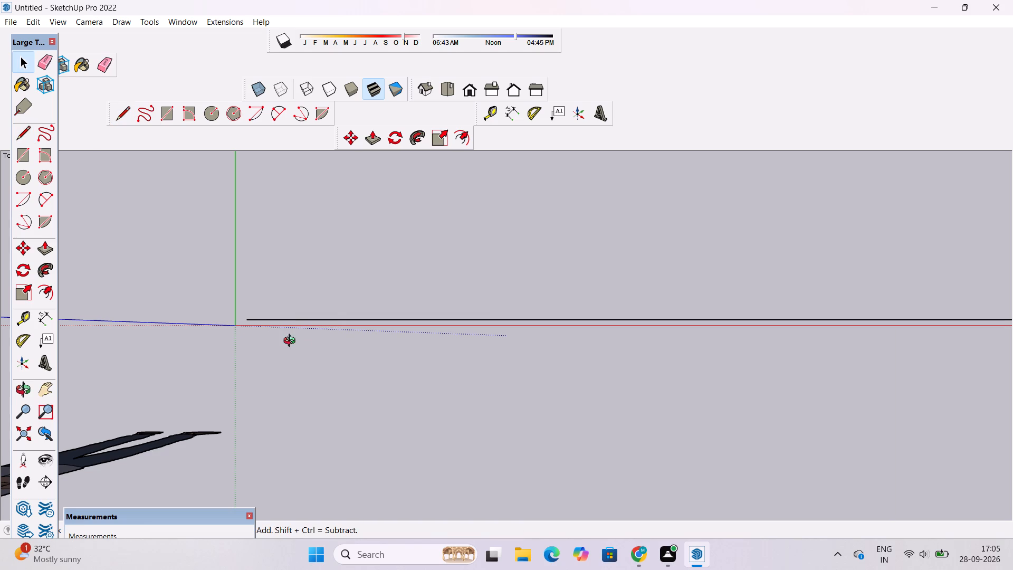
pyautogui.keyDown('shift'); pyautogui.moveTo(289, 341); pyautogui.dragTo(289, 370); pyautogui.keyUp('shift')
pyautogui.press('l')
pyautogui.click(247, 348)
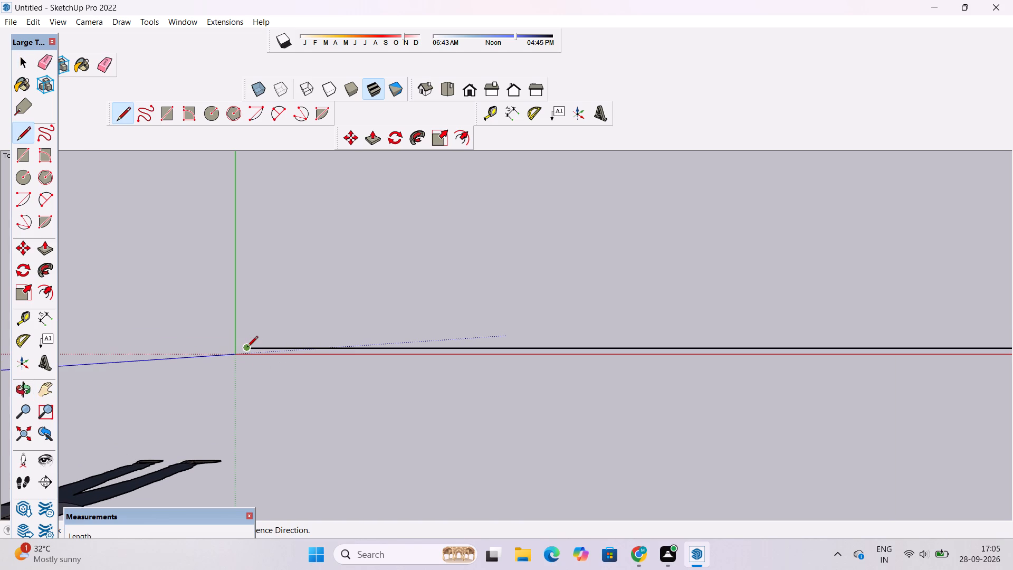
pyautogui.write("40'")
pyautogui.press('Return')
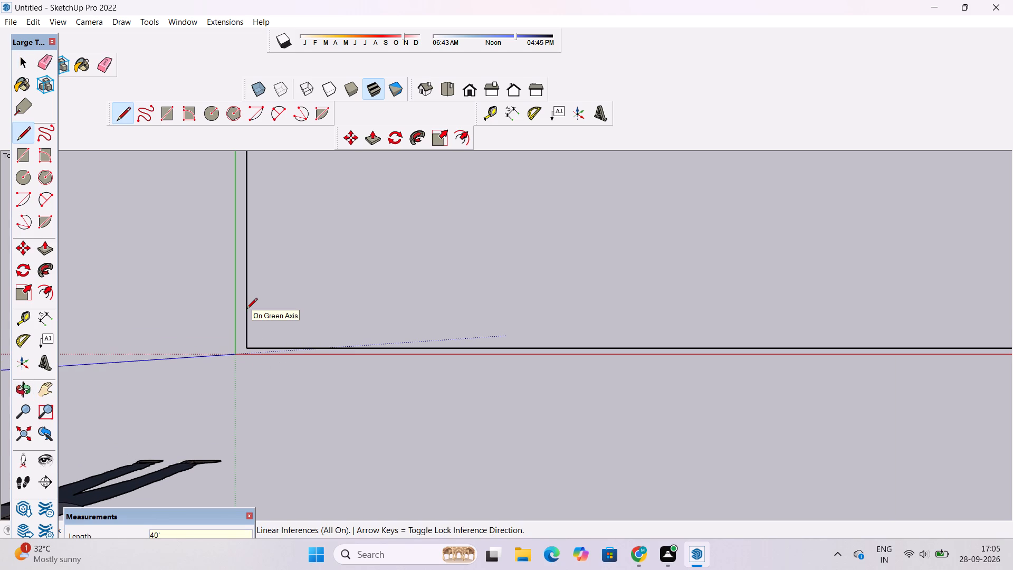
# Close the 50' by 40' rectangle by drawing its far edge and the remaining side edge to the 50' line's free end.
pyautogui.scroll(-20, 198, 375)
pyautogui.scroll(-10, 198, 375)
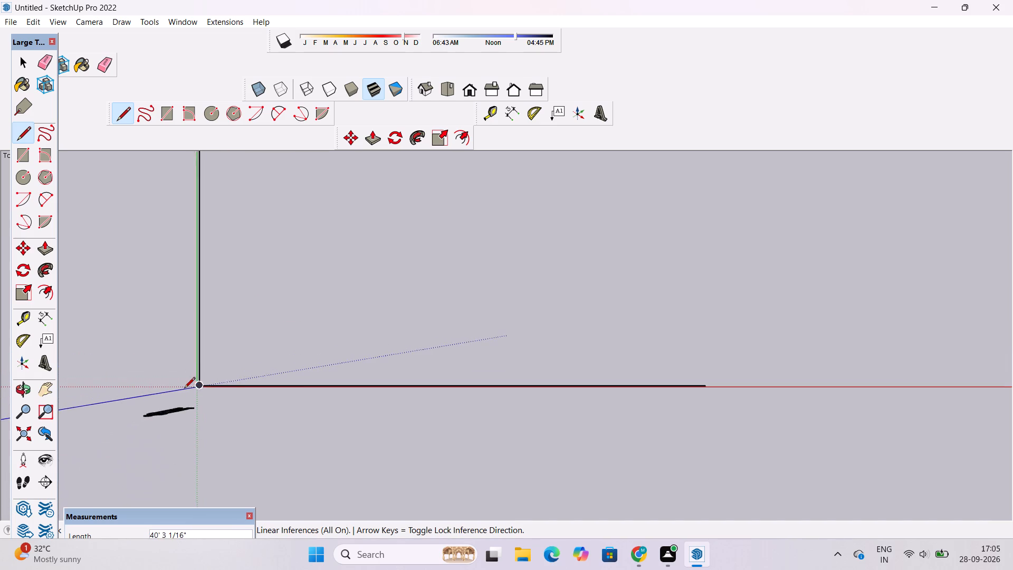
pyautogui.scroll(-9, 184, 389)
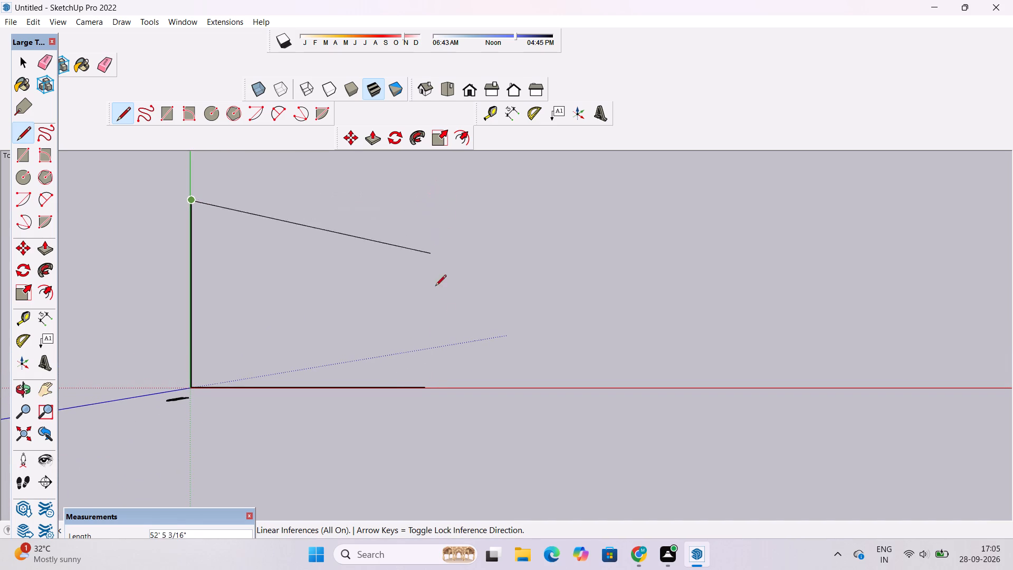
pyautogui.scroll(3, 426, 388)
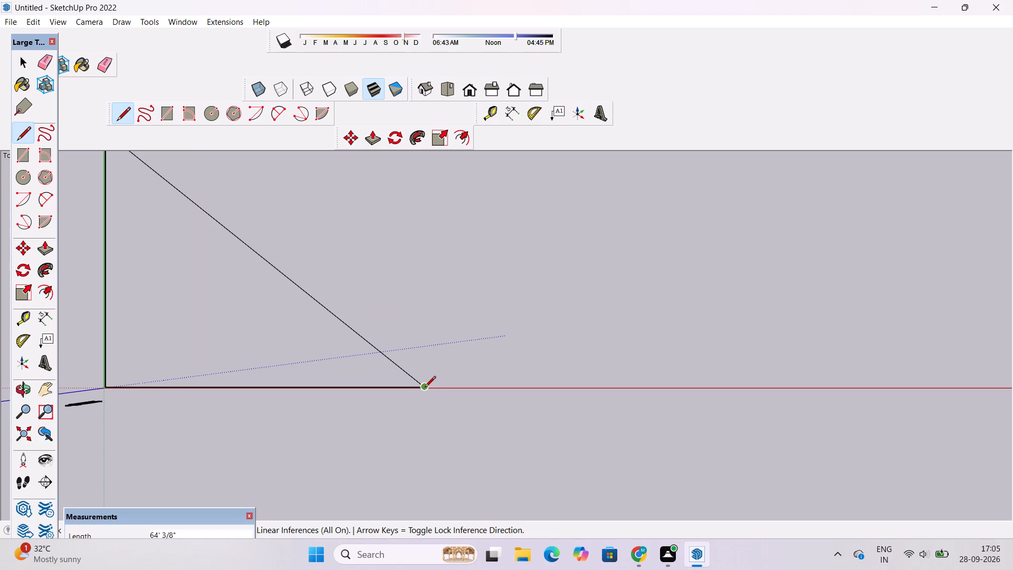
pyautogui.scroll(-8, 425, 388)
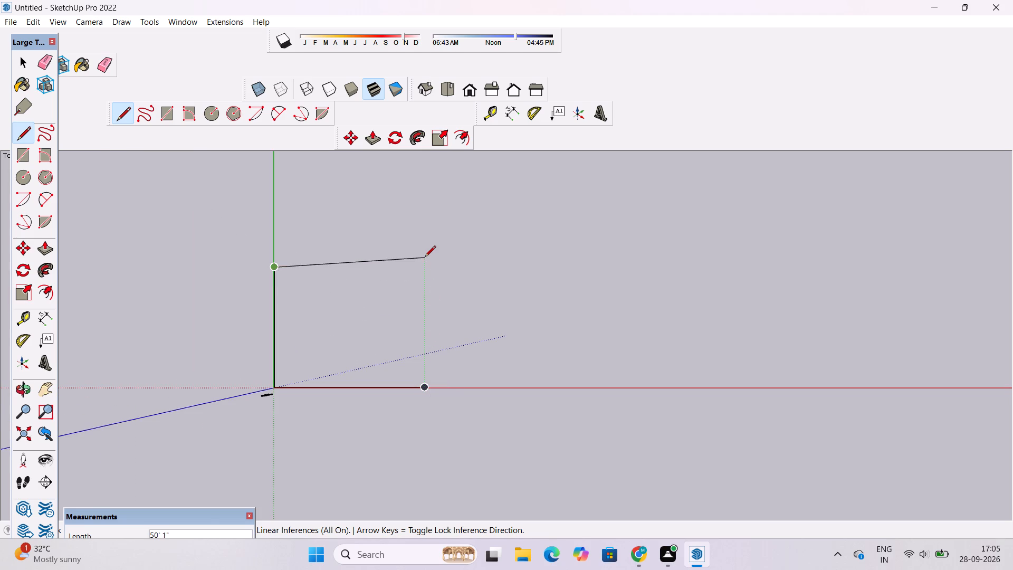
pyautogui.click(427, 266)
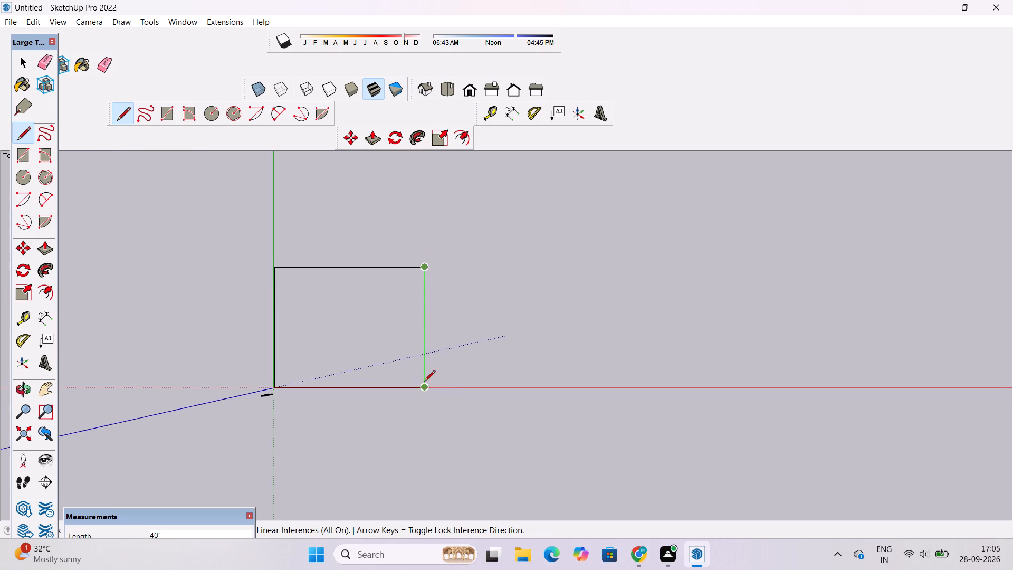
pyautogui.click(425, 386)
pyautogui.press('space')
# Examine the rectangular base face in 3D from several oblique angles, including its corner near the origin.
pyautogui.write('O')
pyautogui.scroll(-3, 426, 399)
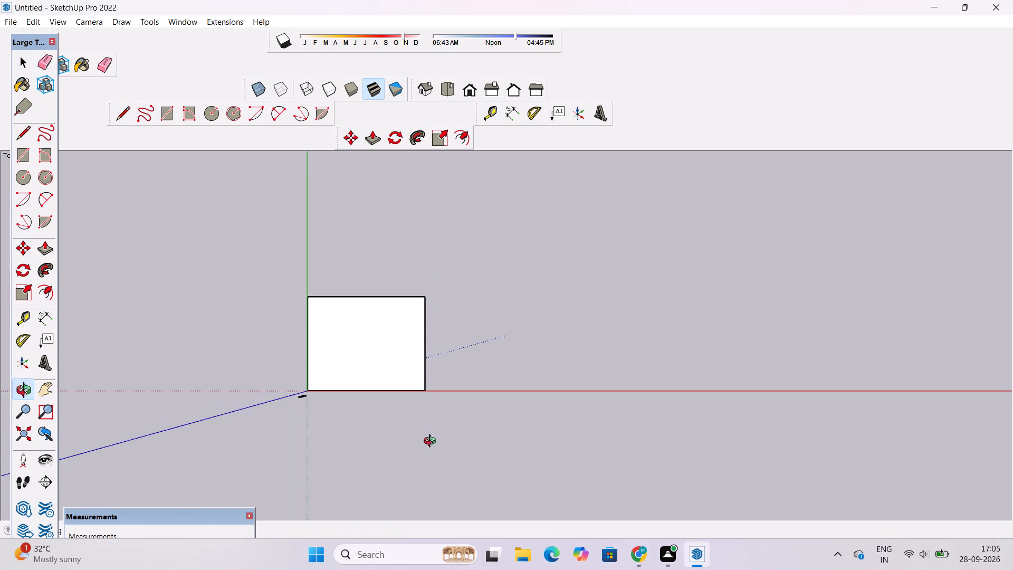
pyautogui.moveTo(432, 442); pyautogui.dragTo(392, 244)
pyautogui.scroll(11, 344, 330)
pyautogui.moveTo(321, 393); pyautogui.dragTo(386, 284)
pyautogui.moveTo(371, 341); pyautogui.dragTo(371, 374)
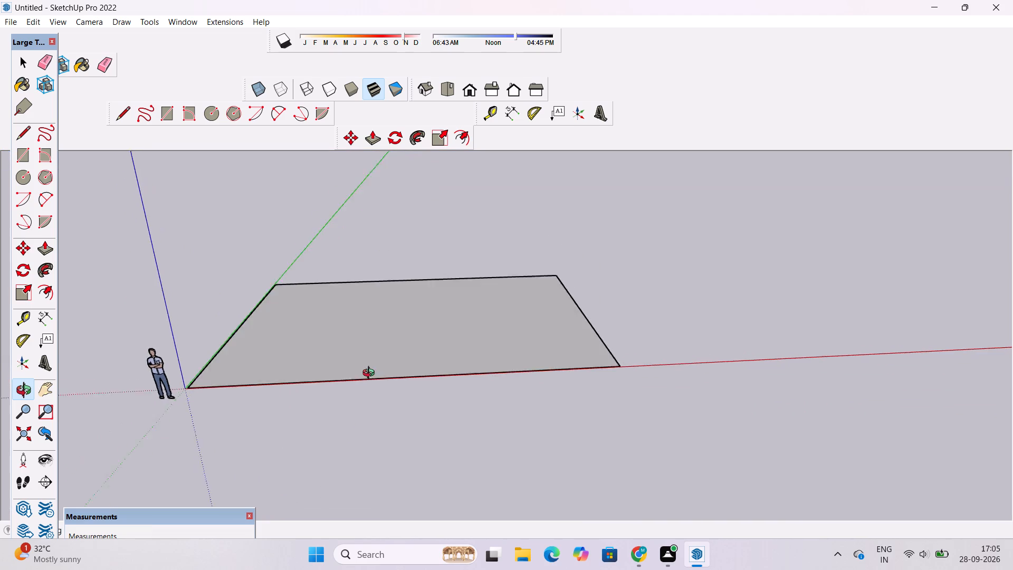
pyautogui.moveTo(371, 374); pyautogui.dragTo(371, 392)
pyautogui.scroll(-4, 356, 397)
pyautogui.moveTo(349, 407); pyautogui.dragTo(349, 421)
pyautogui.scroll(4, 342, 406)
pyautogui.keyDown('shift'); pyautogui.moveTo(355, 366); pyautogui.dragTo(284, 385); pyautogui.keyUp('shift')
pyautogui.moveTo(291, 393); pyautogui.dragTo(265, 480)
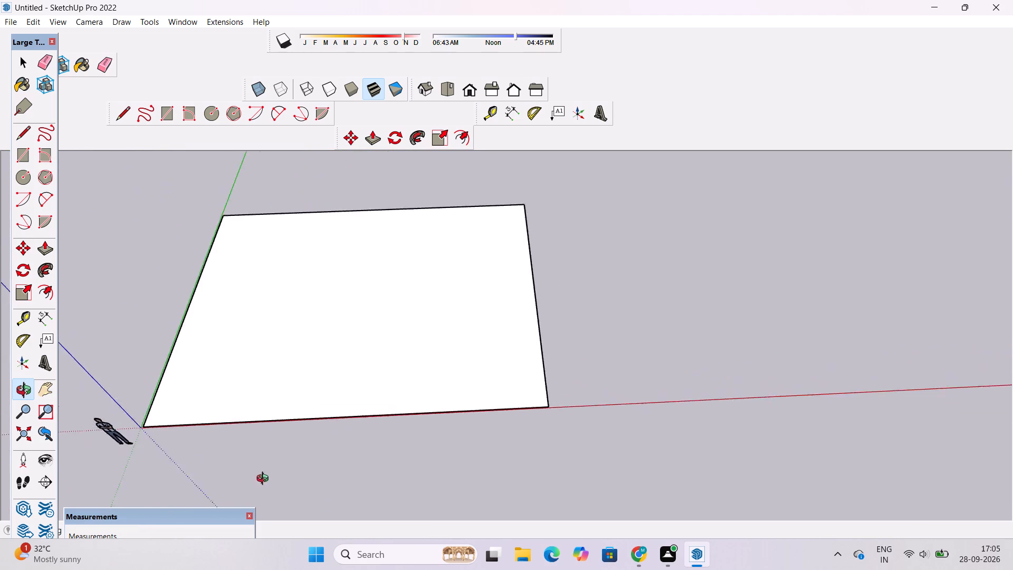
pyautogui.moveTo(265, 480); pyautogui.dragTo(252, 483)
pyautogui.scroll(3, 303, 387)
pyautogui.keyDown('shift'); pyautogui.moveTo(304, 387); pyautogui.dragTo(309, 415); pyautogui.keyUp('shift')
pyautogui.scroll(-5, 309, 415)
pyautogui.moveTo(304, 409); pyautogui.dragTo(318, 445)
pyautogui.keyDown('shift'); pyautogui.moveTo(307, 380); pyautogui.dragTo(286, 386); pyautogui.keyUp('shift')
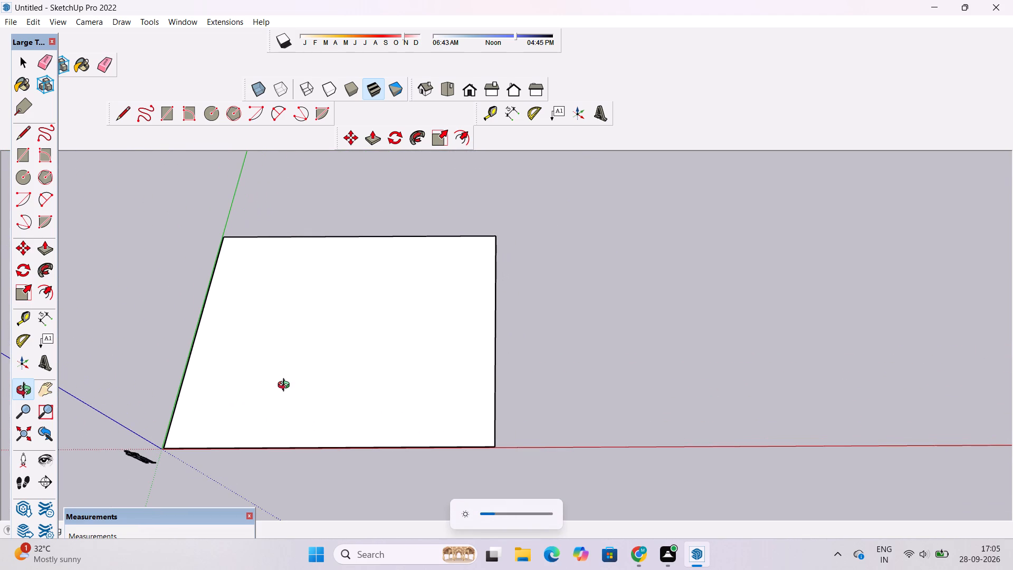
pyautogui.keyDown('shift'); pyautogui.moveTo(290, 384); pyautogui.dragTo(289, 368); pyautogui.keyUp('shift')
pyautogui.moveTo(291, 399); pyautogui.dragTo(291, 404)
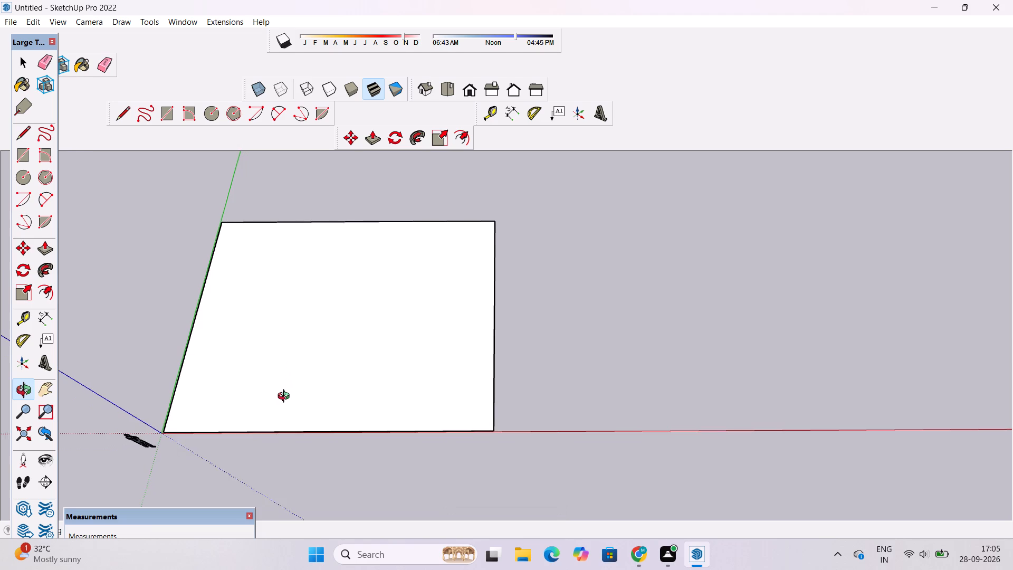
pyautogui.scroll(2, 286, 397)
pyautogui.keyDown('shift'); pyautogui.moveTo(285, 397); pyautogui.dragTo(312, 403); pyautogui.keyUp('shift')
pyautogui.moveTo(316, 411); pyautogui.dragTo(322, 426)
pyautogui.scroll(3, 325, 425)
pyautogui.keyDown('shift'); pyautogui.moveTo(325, 425); pyautogui.dragTo(361, 407); pyautogui.keyUp('shift')
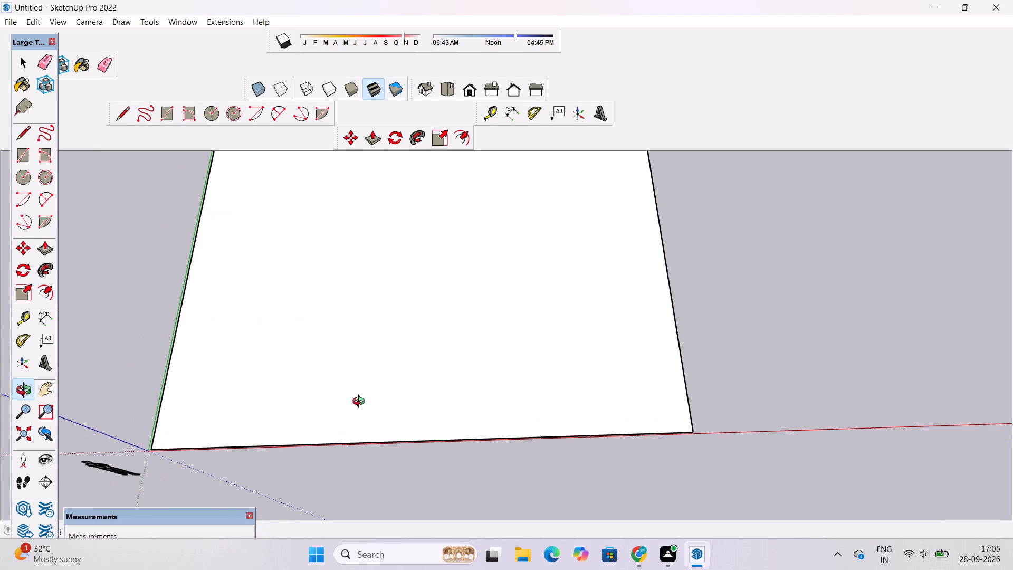
pyautogui.scroll(9, 351, 391)
pyautogui.scroll(-3, 351, 391)
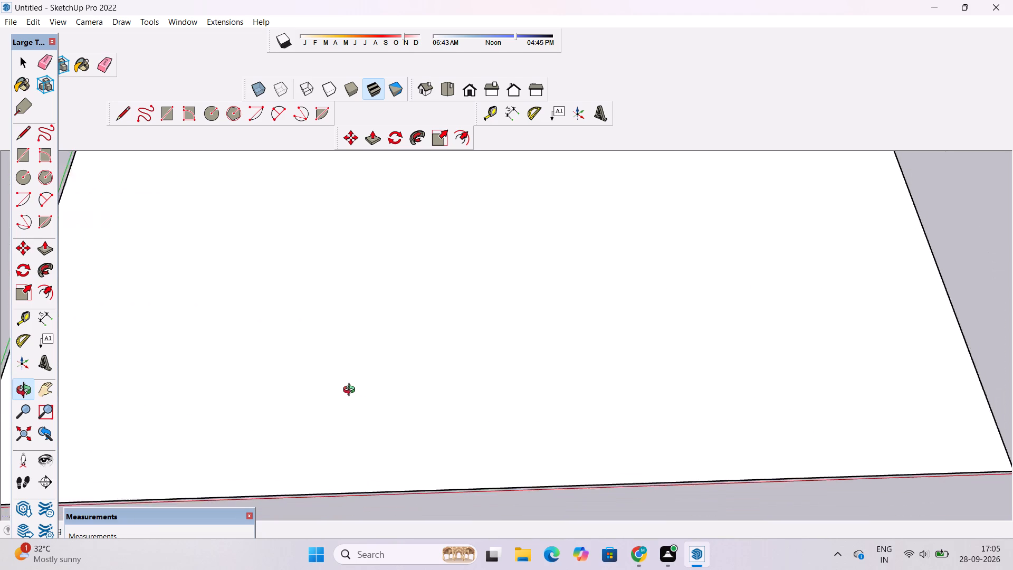
pyautogui.scroll(-1, 351, 391)
pyautogui.scroll(2, 351, 391)
pyautogui.scroll(-1, 343, 386)
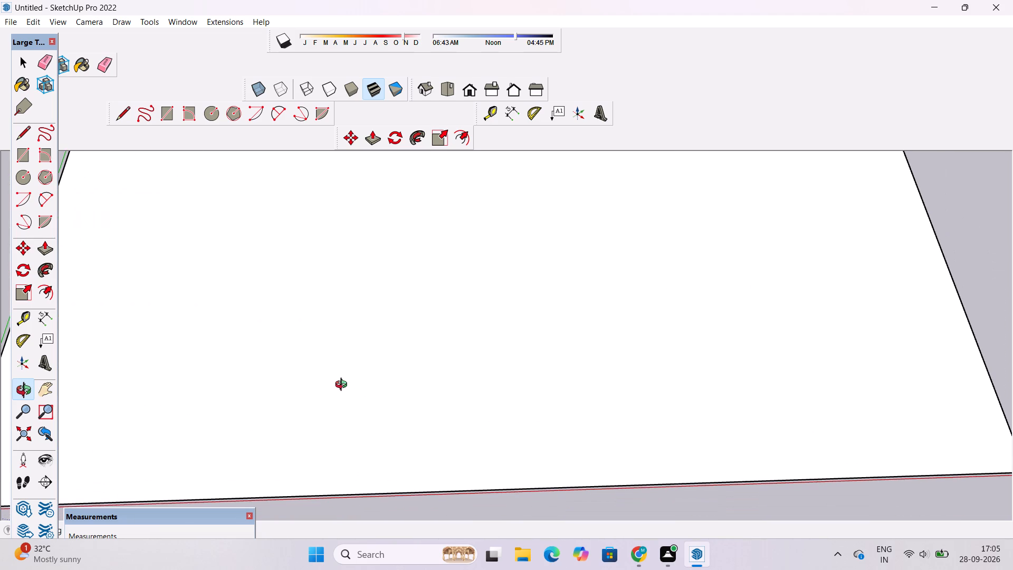
pyautogui.scroll(-3, 327, 381)
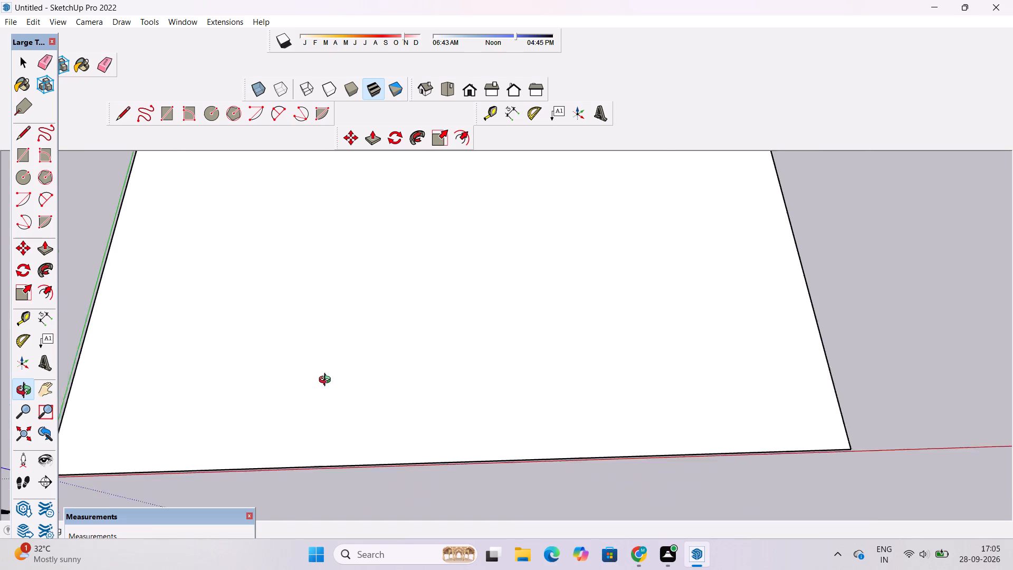
pyautogui.scroll(-5, 327, 381)
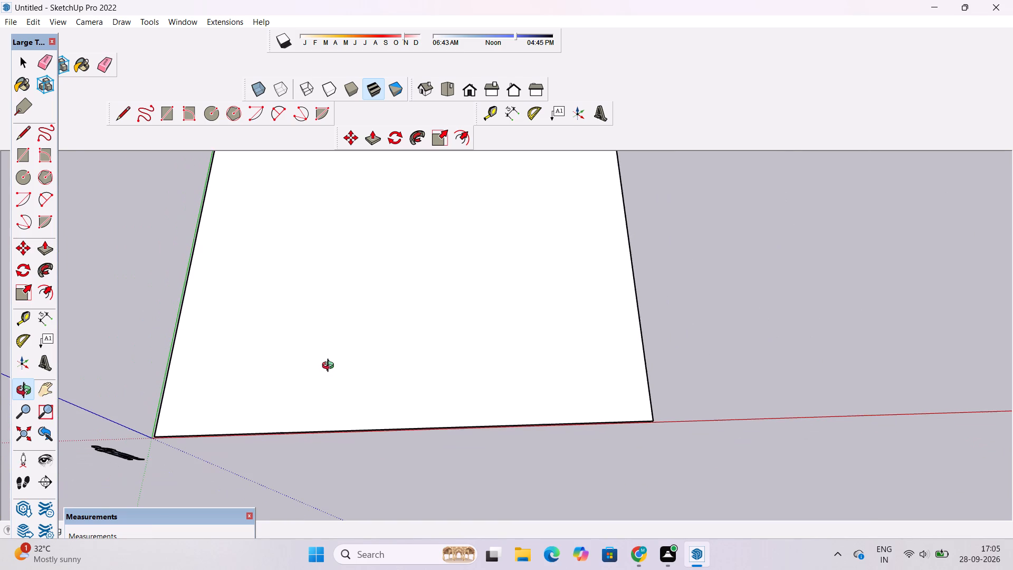
pyautogui.scroll(4, 330, 366)
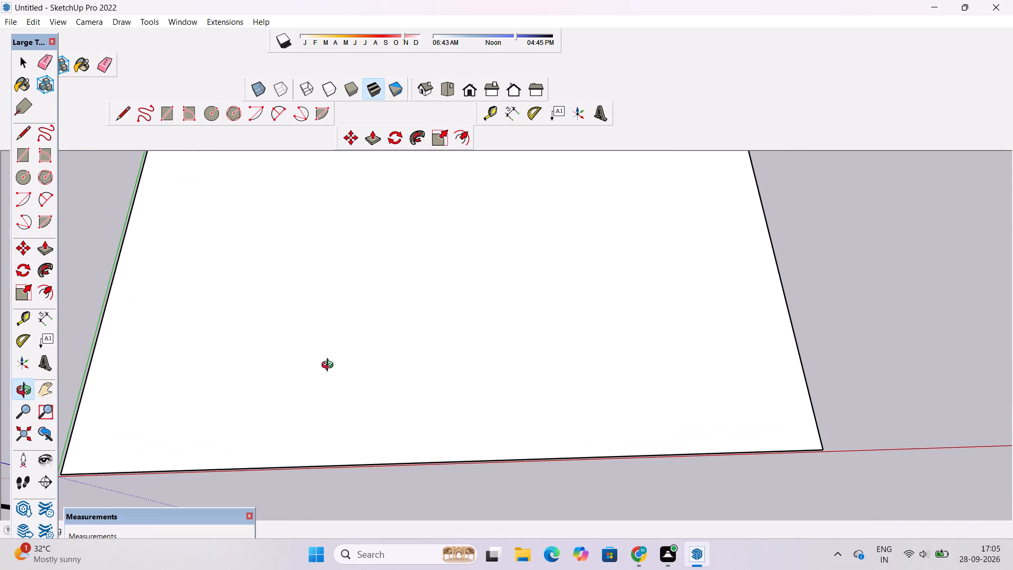
pyautogui.scroll(-10, 330, 366)
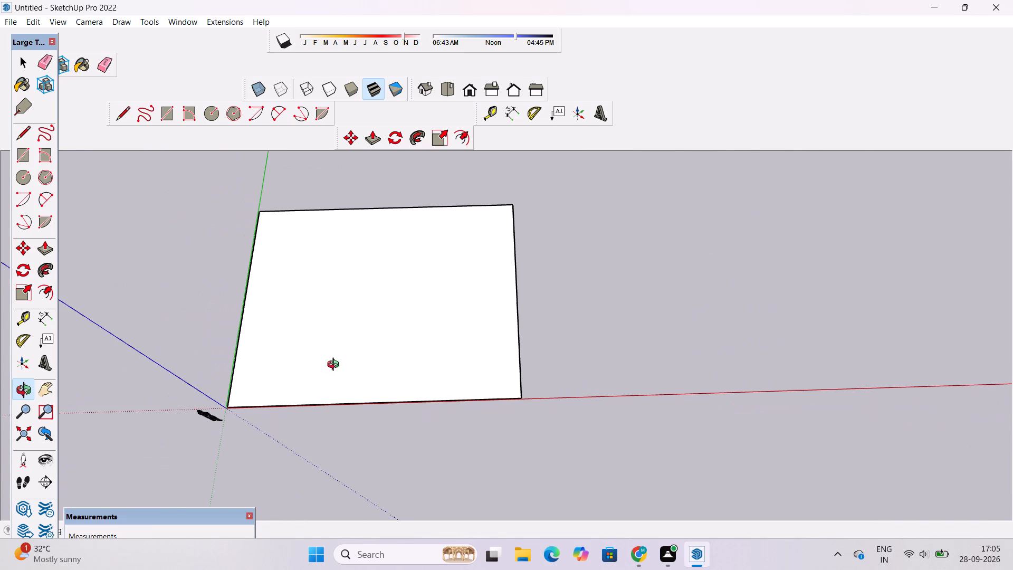
pyautogui.keyDown('shift'); pyautogui.moveTo(341, 362); pyautogui.dragTo(341, 353); pyautogui.keyUp('shift')
pyautogui.scroll(3, 339, 356)
pyautogui.moveTo(251, 410); pyautogui.dragTo(253, 385)
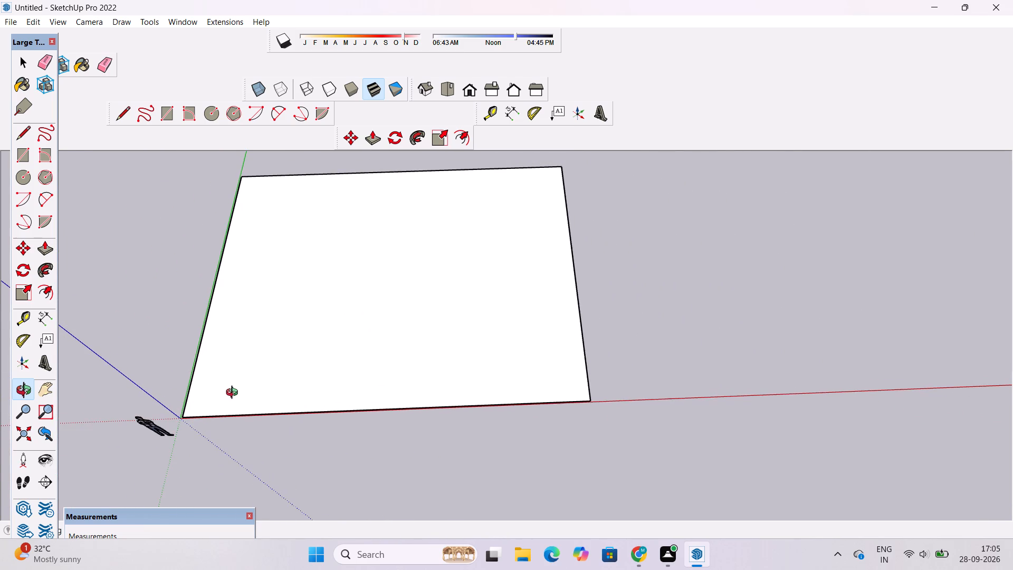
pyautogui.moveTo(255, 414); pyautogui.dragTo(242, 401)
pyautogui.keyDown('shift'); pyautogui.moveTo(235, 402); pyautogui.dragTo(259, 388); pyautogui.keyUp('shift')
pyautogui.scroll(4, 262, 396)
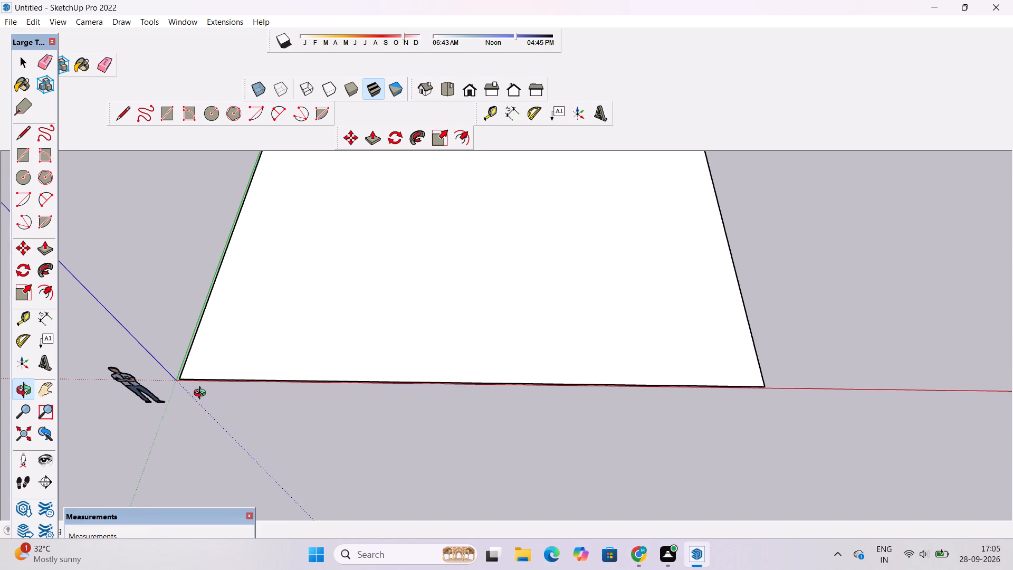
pyautogui.scroll(8, 199, 393)
pyautogui.scroll(4, 156, 378)
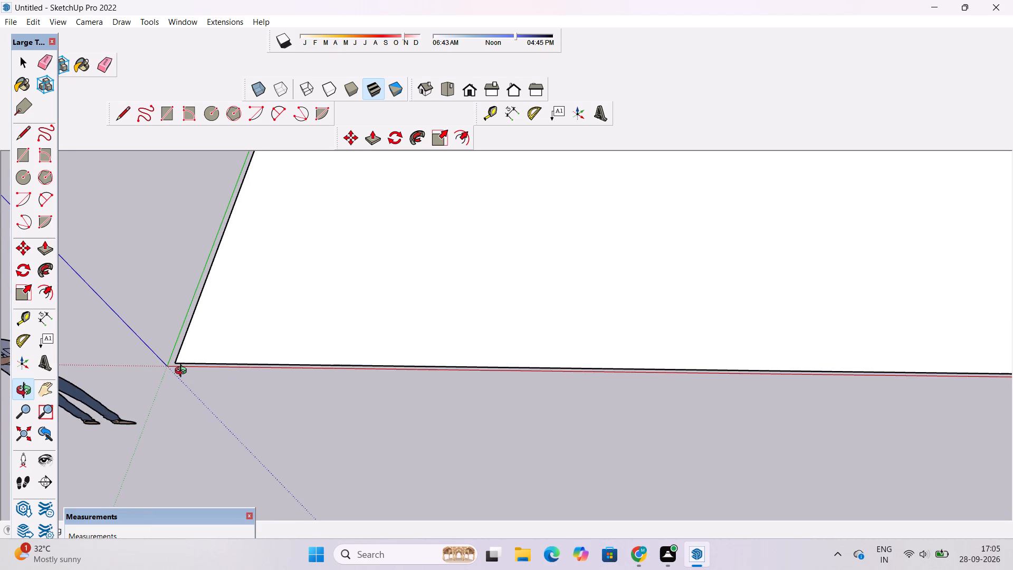
pyautogui.scroll(4, 183, 372)
pyautogui.keyDown('shift'); pyautogui.moveTo(219, 342); pyautogui.dragTo(177, 375); pyautogui.keyUp('shift')
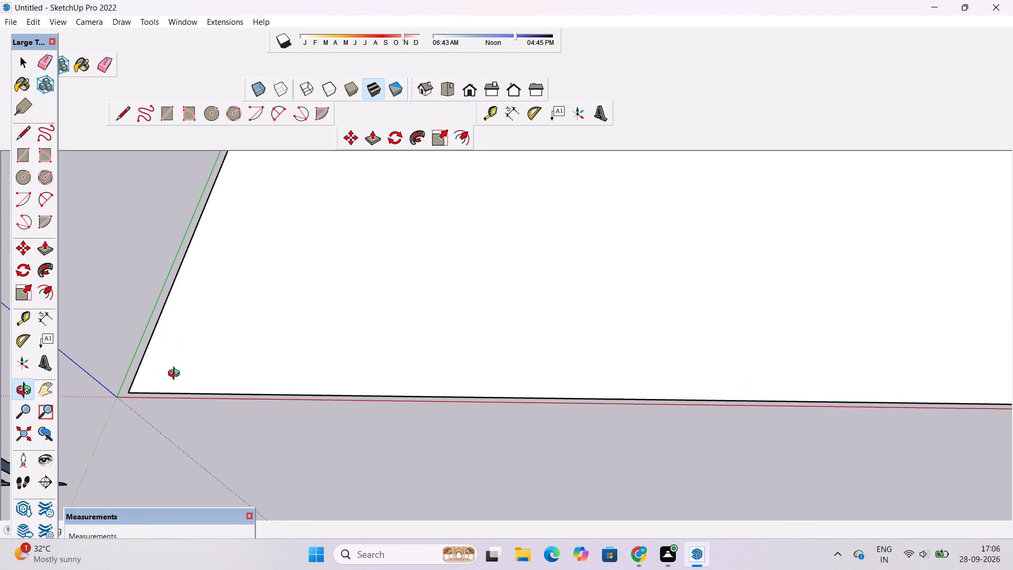
pyautogui.scroll(-4, 176, 375)
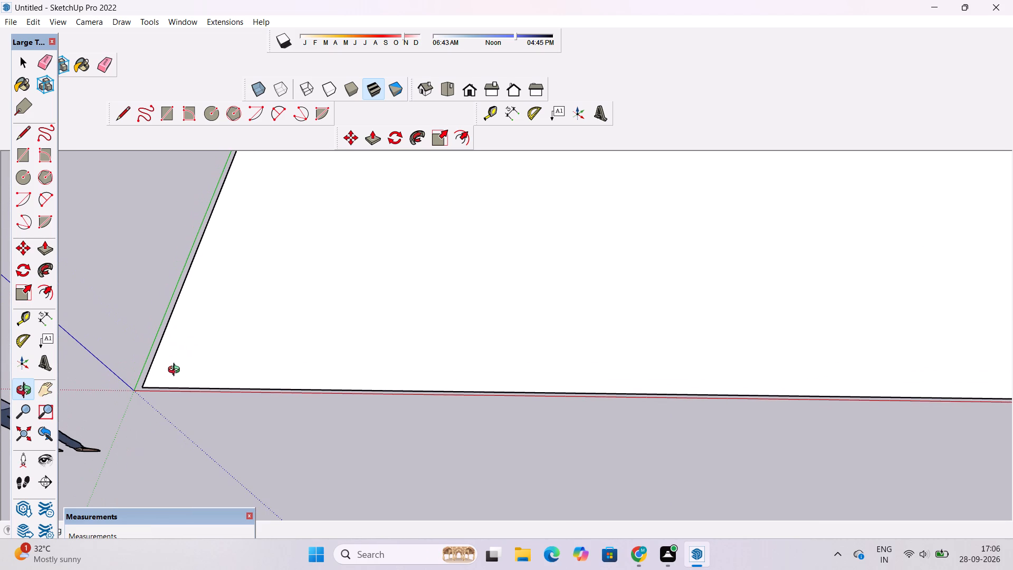
pyautogui.scroll(-3, 176, 371)
pyautogui.scroll(3, 181, 373)
pyautogui.keyDown('shift'); pyautogui.moveTo(185, 373); pyautogui.dragTo(177, 382); pyautogui.keyUp('shift')
pyautogui.scroll(-4, 167, 387)
pyautogui.moveTo(167, 400); pyautogui.dragTo(171, 413)
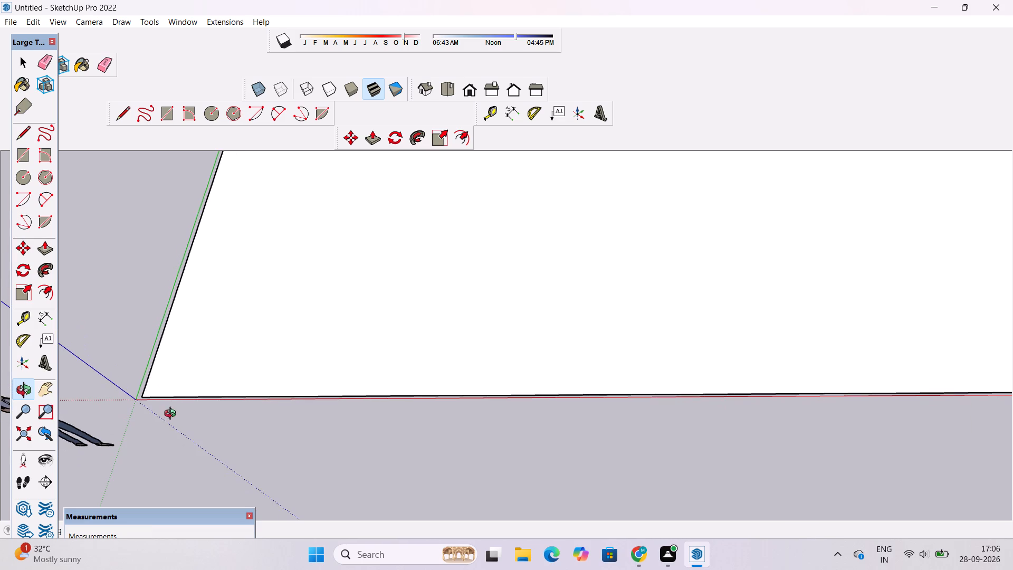
pyautogui.scroll(1, 174, 407)
pyautogui.keyDown('shift'); pyautogui.moveTo(241, 381); pyautogui.dragTo(161, 382); pyautogui.keyUp('shift')
pyautogui.scroll(-4, 164, 384)
pyautogui.keyDown('shift'); pyautogui.moveTo(107, 398); pyautogui.dragTo(155, 383); pyautogui.keyUp('shift')
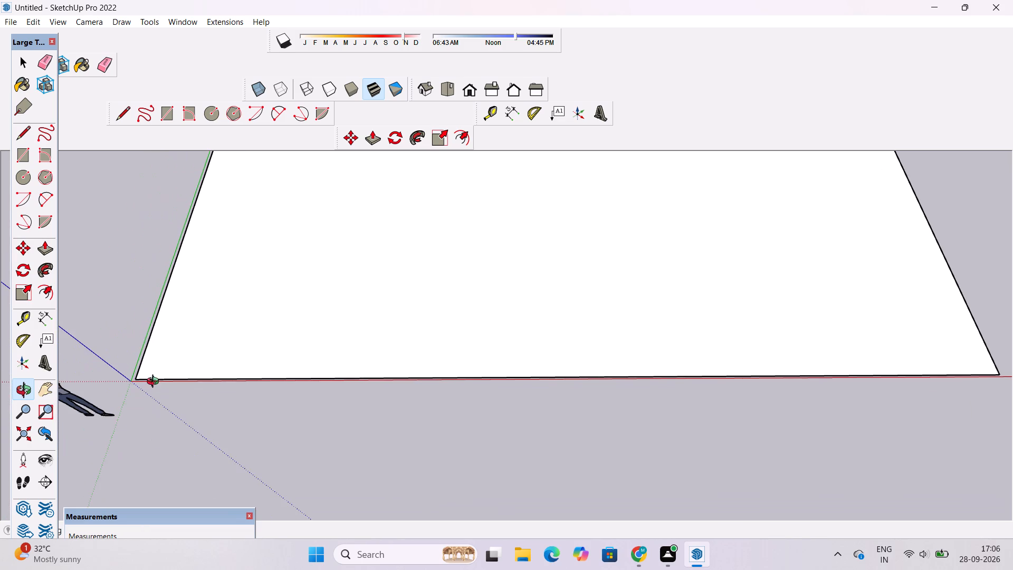
pyautogui.keyDown('shift'); pyautogui.moveTo(280, 357); pyautogui.dragTo(213, 371); pyautogui.keyUp('shift')
pyautogui.moveTo(185, 407); pyautogui.dragTo(182, 389)
pyautogui.scroll(-3, 182, 382)
pyautogui.keyDown('shift'); pyautogui.scroll(4, 141, 398); pyautogui.keyUp('shift')
pyautogui.keyDown('shift'); pyautogui.click(139, 398); pyautogui.keyUp('shift')
# Push/Pull the rectangular base face up by 1' to form a slab.
pyautogui.press('space')
pyautogui.click(163, 348)
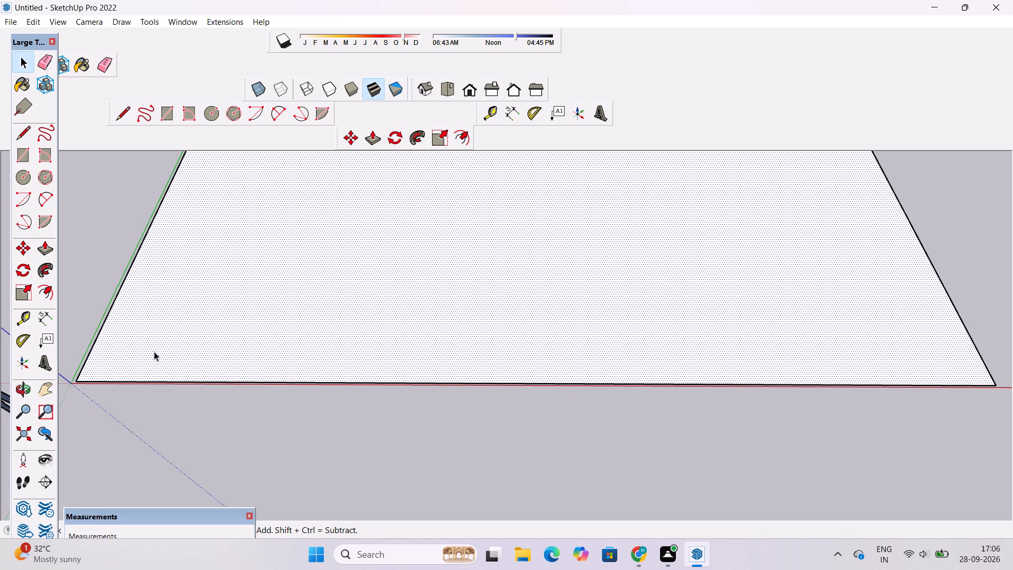
pyautogui.press('p')
pyautogui.click(154, 351)
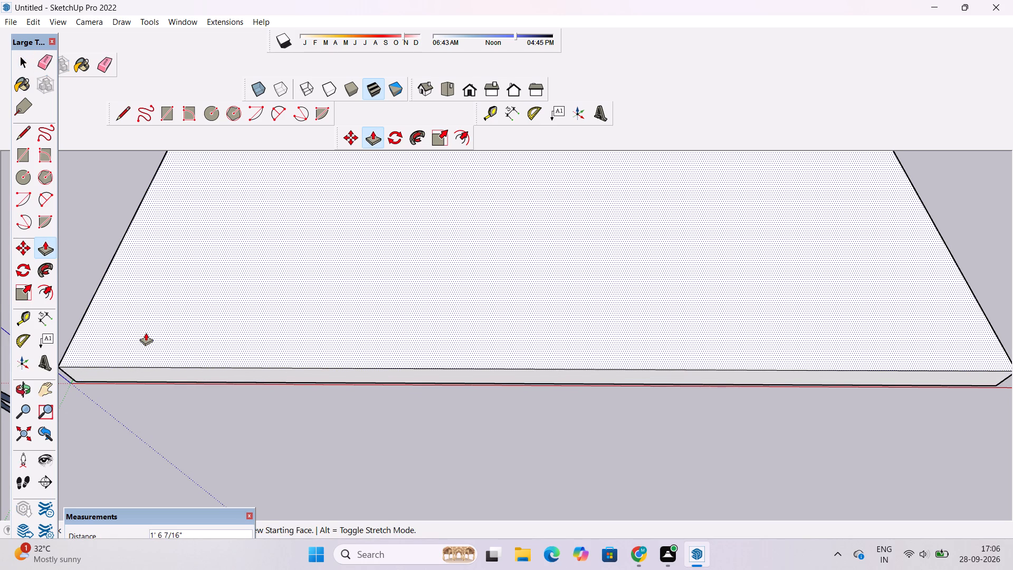
pyautogui.scroll(-2, 146, 332)
pyautogui.write("1'")
pyautogui.press('Return')
# Examine the raised base slab's top, front edge and corners from several angles.
pyautogui.press('o')
pyautogui.scroll(-4, 114, 386)
pyautogui.moveTo(164, 383); pyautogui.dragTo(165, 364)
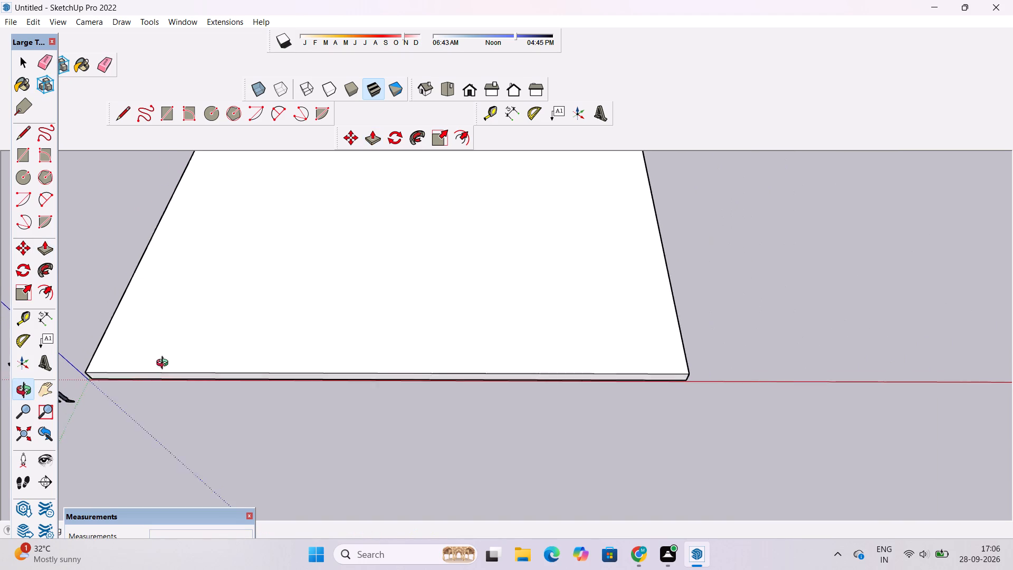
pyautogui.moveTo(165, 364); pyautogui.dragTo(165, 331)
pyautogui.click(165, 331)
pyautogui.moveTo(165, 326); pyautogui.dragTo(114, 347)
pyautogui.scroll(-4, 113, 347)
pyautogui.moveTo(114, 356); pyautogui.dragTo(131, 385)
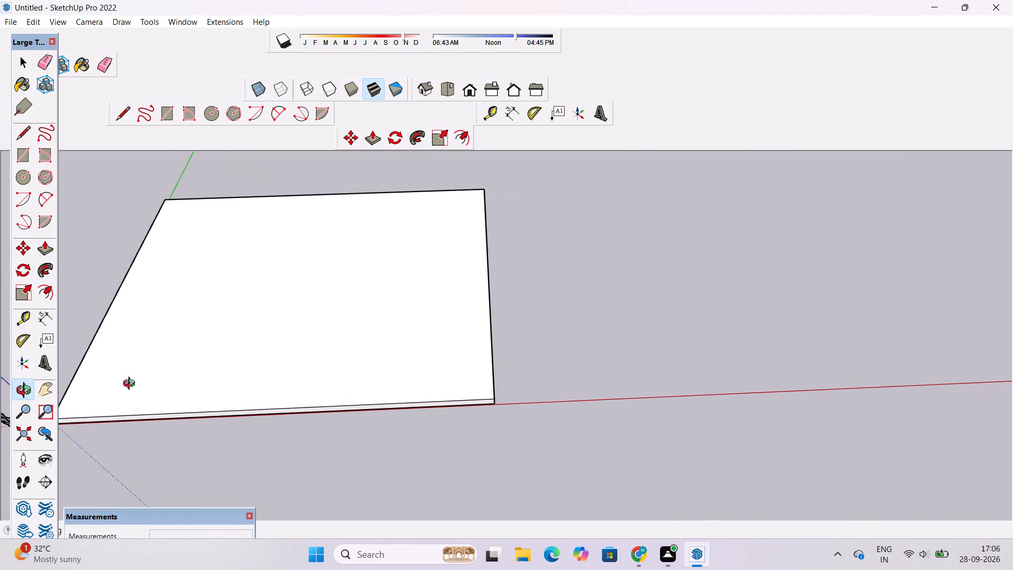
pyautogui.moveTo(131, 385); pyautogui.dragTo(131, 386)
pyautogui.scroll(-1, 138, 381)
pyautogui.moveTo(163, 363); pyautogui.dragTo(163, 370)
pyautogui.keyDown('shift'); pyautogui.moveTo(164, 371); pyautogui.dragTo(176, 363); pyautogui.keyUp('shift')
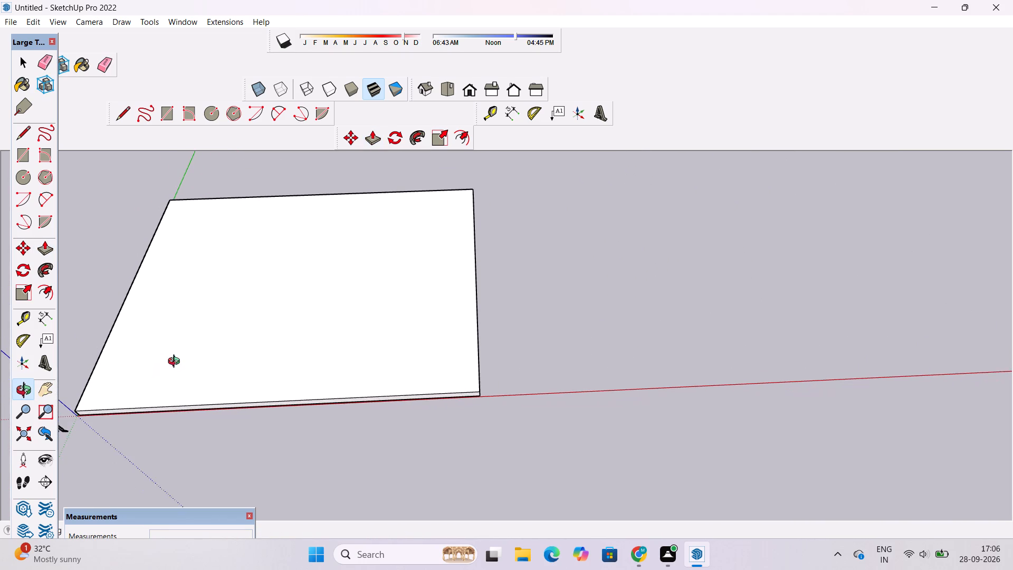
pyautogui.moveTo(179, 366); pyautogui.dragTo(178, 395)
pyautogui.scroll(1, 123, 398)
pyautogui.keyDown('shift'); pyautogui.moveTo(120, 386); pyautogui.dragTo(186, 385); pyautogui.keyUp('shift')
pyautogui.scroll(2, 189, 384)
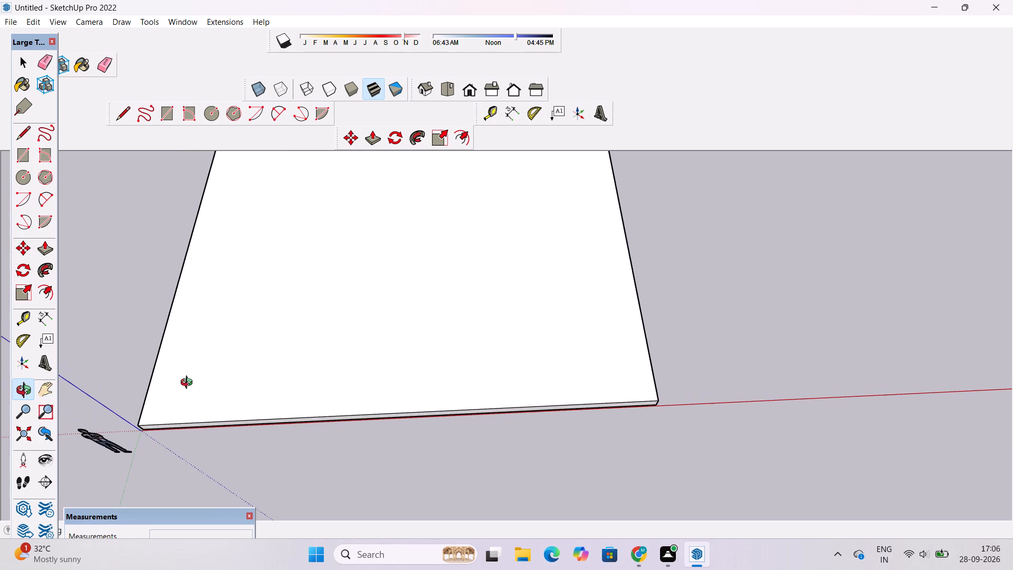
pyautogui.scroll(2, 181, 387)
pyautogui.keyDown('shift'); pyautogui.moveTo(181, 387); pyautogui.dragTo(175, 391); pyautogui.keyUp('shift')
pyautogui.scroll(2, 174, 390)
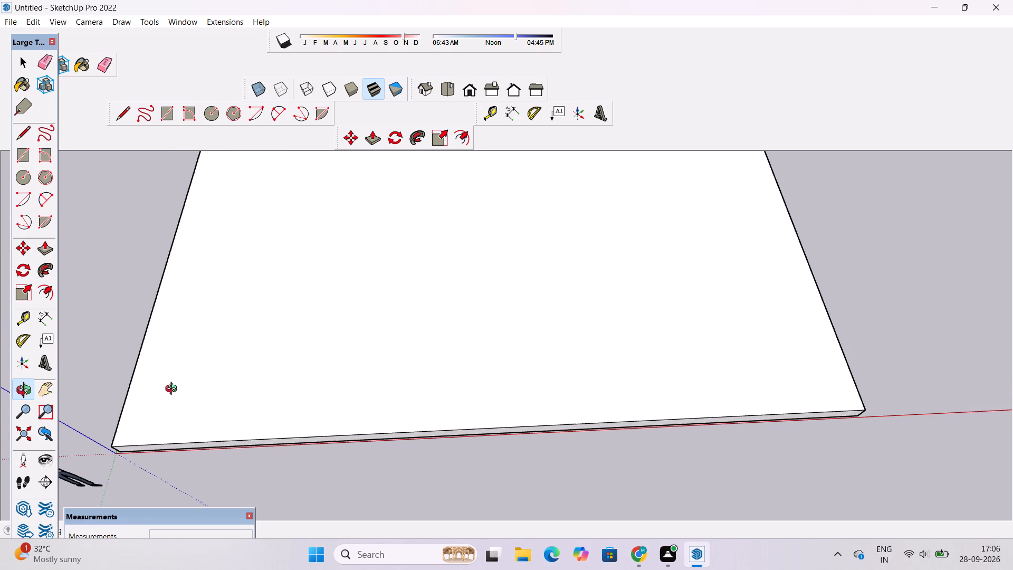
pyautogui.scroll(-5, 174, 390)
pyautogui.keyDown('shift'); pyautogui.moveTo(189, 392); pyautogui.dragTo(148, 411); pyautogui.keyUp('shift')
pyautogui.moveTo(149, 414); pyautogui.dragTo(176, 341)
pyautogui.scroll(-6, 178, 337)
pyautogui.moveTo(381, 352); pyautogui.dragTo(295, 377)
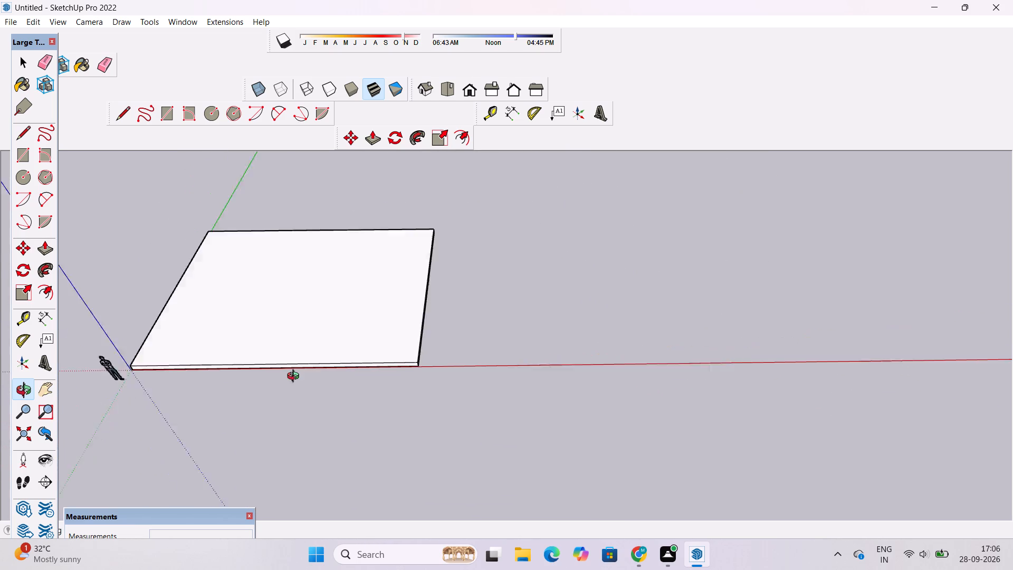
# Examine the raised base slab's top face, front edge and far side corner from varying angles and distances.
pyautogui.moveTo(295, 377); pyautogui.dragTo(285, 378)
pyautogui.scroll(3, 258, 369)
pyautogui.moveTo(252, 362); pyautogui.dragTo(321, 385)
pyautogui.scroll(-5, 316, 375)
pyautogui.keyDown('shift'); pyautogui.moveTo(298, 347); pyautogui.dragTo(357, 362); pyautogui.keyUp('shift')
pyautogui.scroll(4, 336, 370)
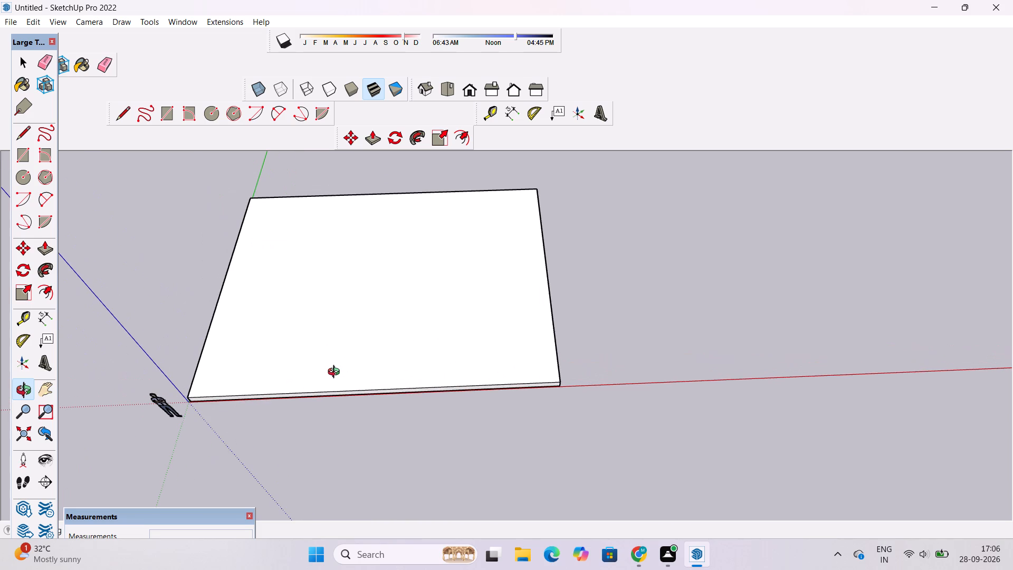
pyautogui.moveTo(292, 406); pyautogui.dragTo(280, 356)
pyautogui.scroll(4, 285, 331)
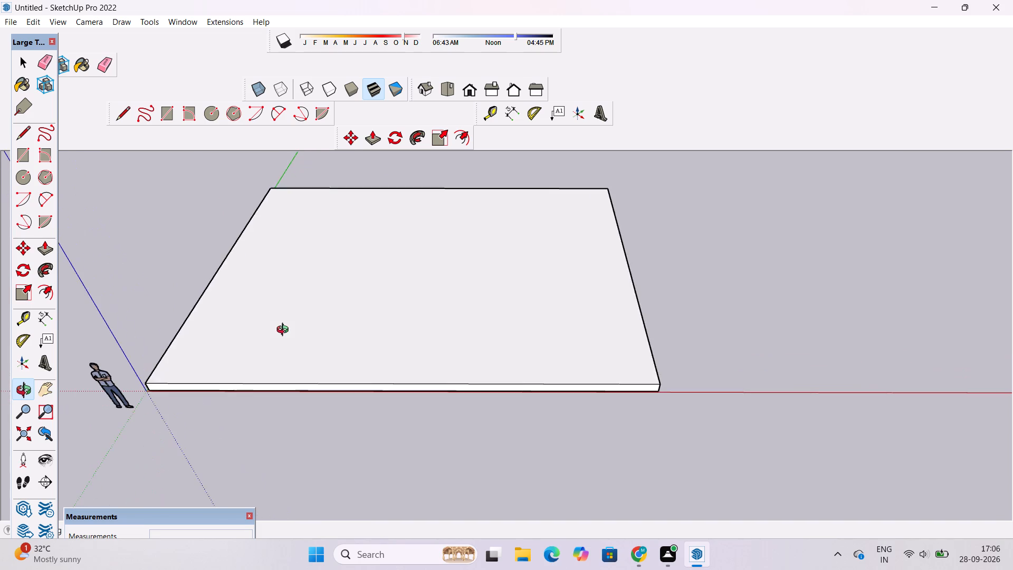
pyautogui.keyDown('shift'); pyautogui.moveTo(280, 346); pyautogui.dragTo(281, 339); pyautogui.keyUp('shift')
pyautogui.scroll(-3, 276, 334)
pyautogui.keyDown('shift'); pyautogui.moveTo(280, 337); pyautogui.dragTo(282, 351); pyautogui.keyUp('shift')
pyautogui.scroll(2, 282, 351)
pyautogui.moveTo(257, 381); pyautogui.dragTo(275, 317)
pyautogui.scroll(-5, 275, 317)
pyautogui.moveTo(318, 326); pyautogui.dragTo(324, 384)
pyautogui.scroll(-5, 324, 384)
pyautogui.moveTo(368, 346); pyautogui.dragTo(367, 414)
pyautogui.scroll(2, 482, 318)
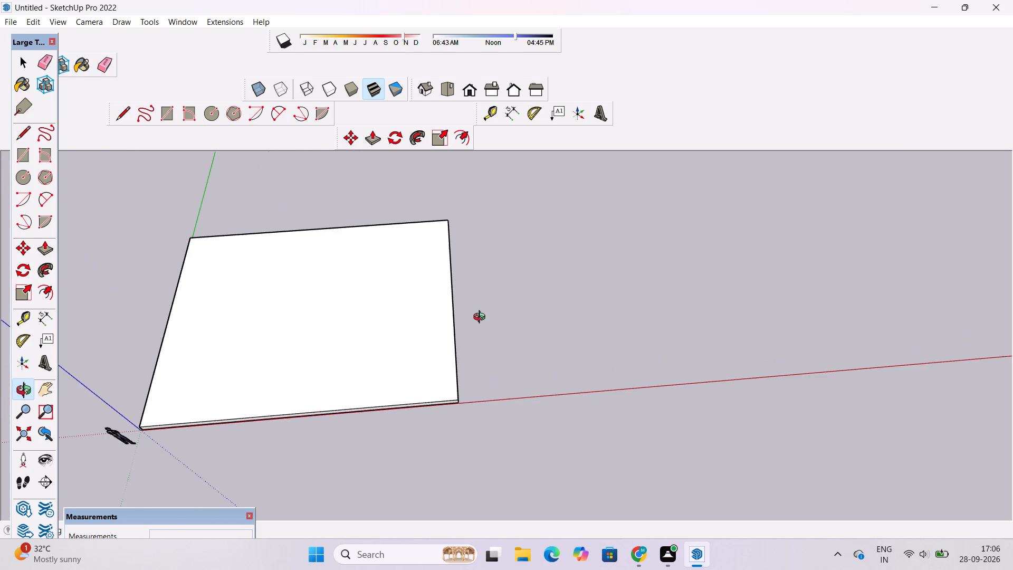
pyautogui.scroll(7, 482, 318)
pyautogui.moveTo(511, 307); pyautogui.dragTo(357, 237)
pyautogui.moveTo(313, 248); pyautogui.dragTo(441, 255)
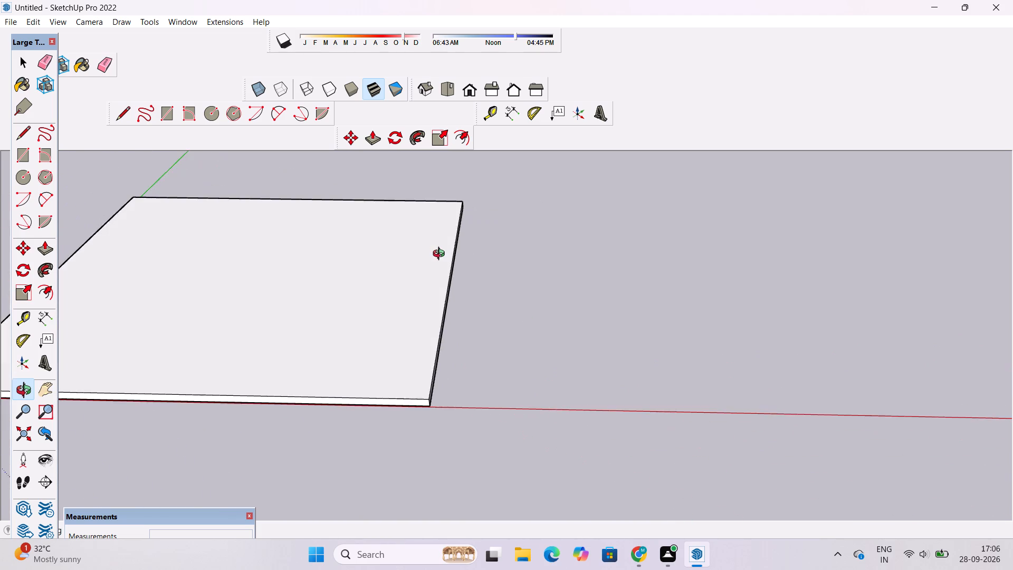
pyautogui.scroll(-6, 443, 256)
pyautogui.scroll(4, 231, 277)
pyautogui.keyDown('shift'); pyautogui.moveTo(231, 277); pyautogui.dragTo(241, 290); pyautogui.keyUp('shift')
pyautogui.moveTo(244, 307); pyautogui.dragTo(250, 317)
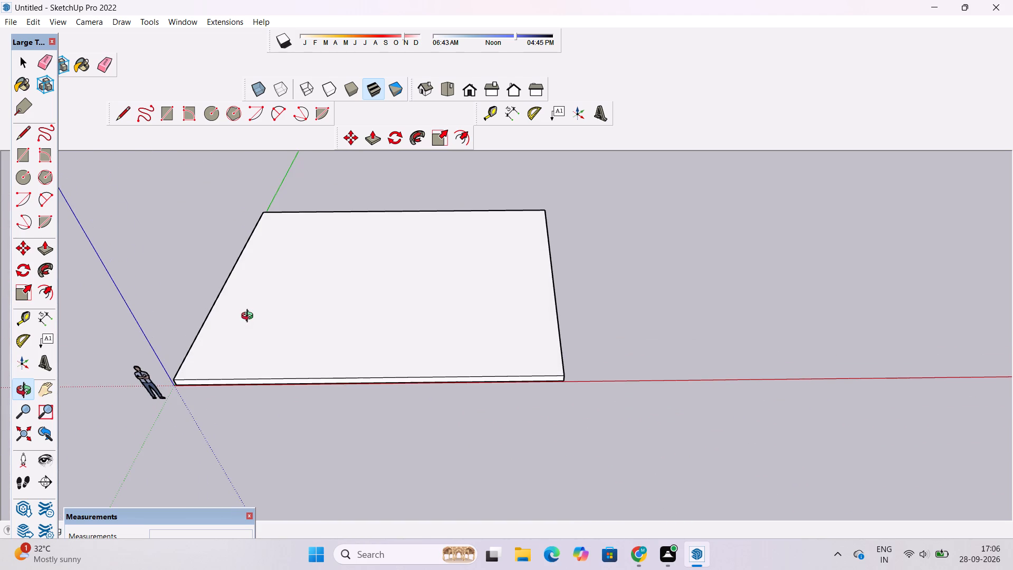
pyautogui.scroll(1, 250, 317)
pyautogui.keyDown('shift'); pyautogui.moveTo(275, 302); pyautogui.dragTo(281, 315); pyautogui.keyUp('shift')
pyautogui.moveTo(311, 305); pyautogui.dragTo(333, 344)
pyautogui.scroll(-4, 333, 344)
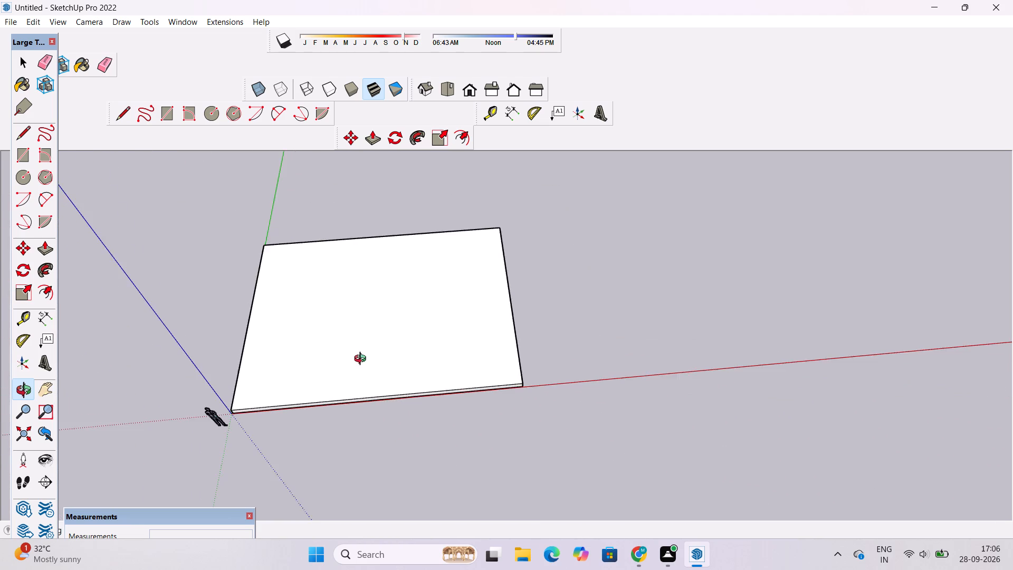
pyautogui.moveTo(356, 364); pyautogui.dragTo(314, 368)
pyautogui.keyDown('shift'); pyautogui.moveTo(311, 363); pyautogui.dragTo(368, 381); pyautogui.keyUp('shift')
pyautogui.moveTo(356, 381); pyautogui.dragTo(402, 375)
pyautogui.moveTo(384, 372); pyautogui.dragTo(378, 373)
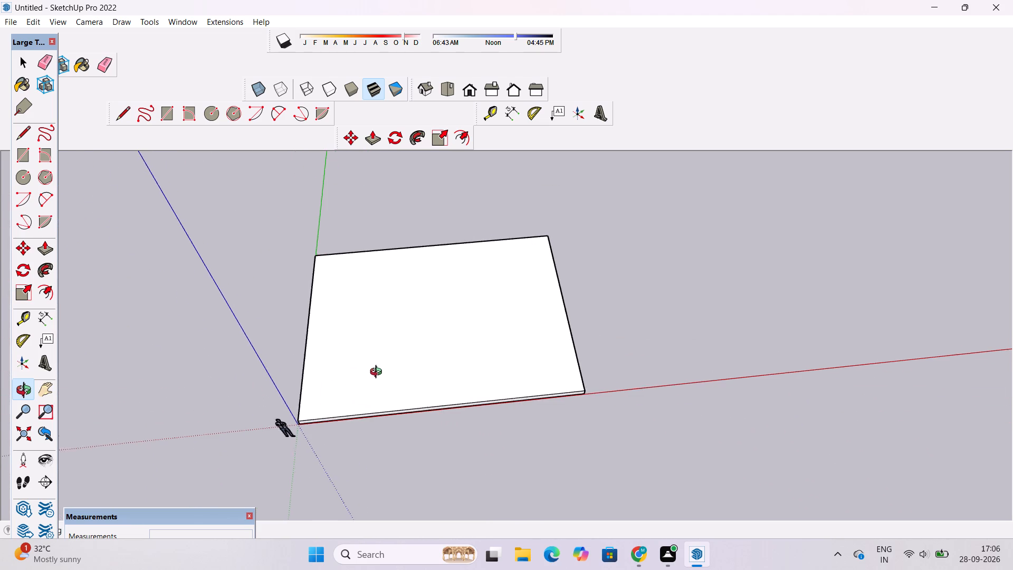
pyautogui.moveTo(378, 373); pyautogui.dragTo(345, 350)
pyautogui.moveTo(343, 362); pyautogui.dragTo(334, 361)
pyautogui.keyDown('shift'); pyautogui.moveTo(330, 377); pyautogui.dragTo(302, 385); pyautogui.keyUp('shift')
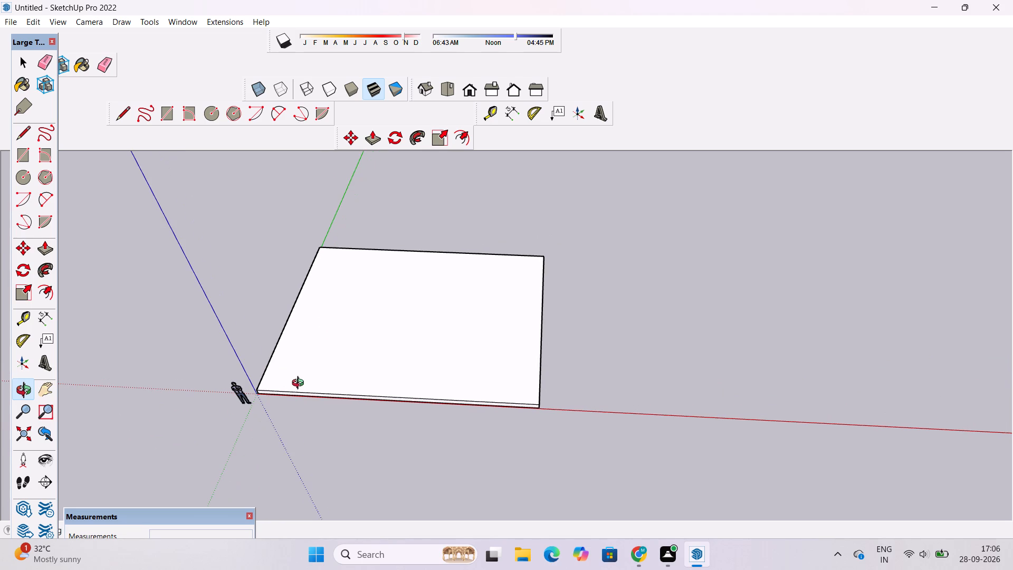
pyautogui.scroll(4, 285, 371)
pyautogui.moveTo(275, 379); pyautogui.dragTo(286, 388)
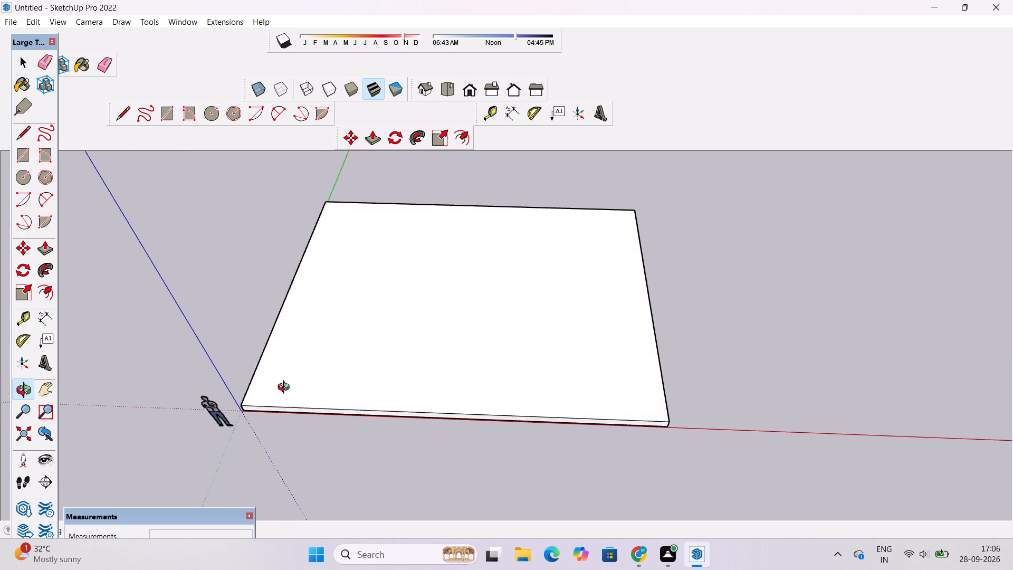
pyautogui.moveTo(286, 388); pyautogui.dragTo(320, 394)
pyautogui.keyDown('shift'); pyautogui.moveTo(327, 398); pyautogui.dragTo(312, 384); pyautogui.keyUp('shift')
pyautogui.moveTo(312, 384); pyautogui.dragTo(287, 375)
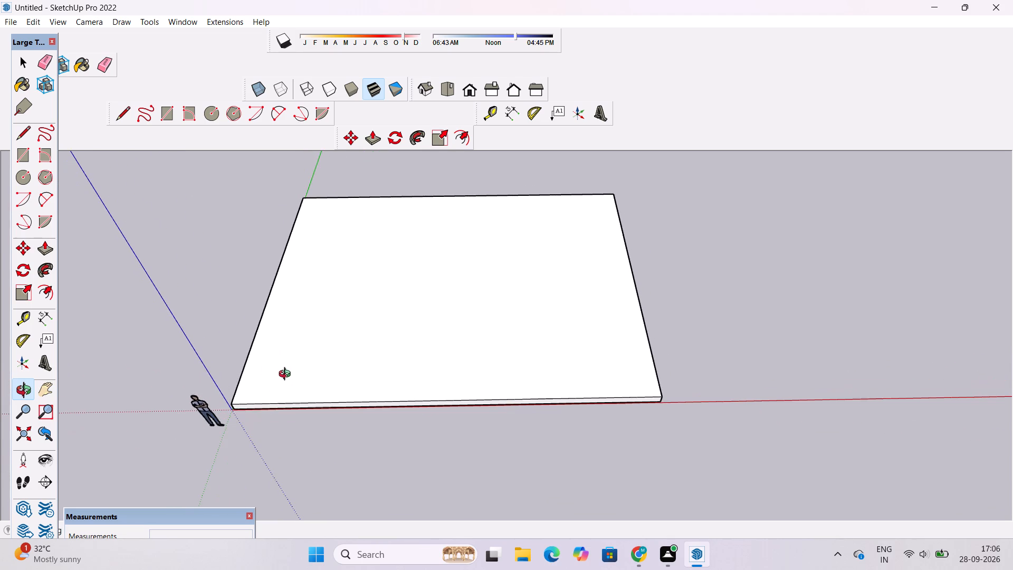
pyautogui.keyDown('shift'); pyautogui.moveTo(305, 377); pyautogui.dragTo(272, 383); pyautogui.keyUp('shift')
pyautogui.moveTo(272, 390); pyautogui.dragTo(255, 387)
pyautogui.moveTo(263, 398); pyautogui.dragTo(322, 399)
pyautogui.keyDown('shift'); pyautogui.moveTo(319, 399); pyautogui.dragTo(292, 399); pyautogui.keyUp('shift')
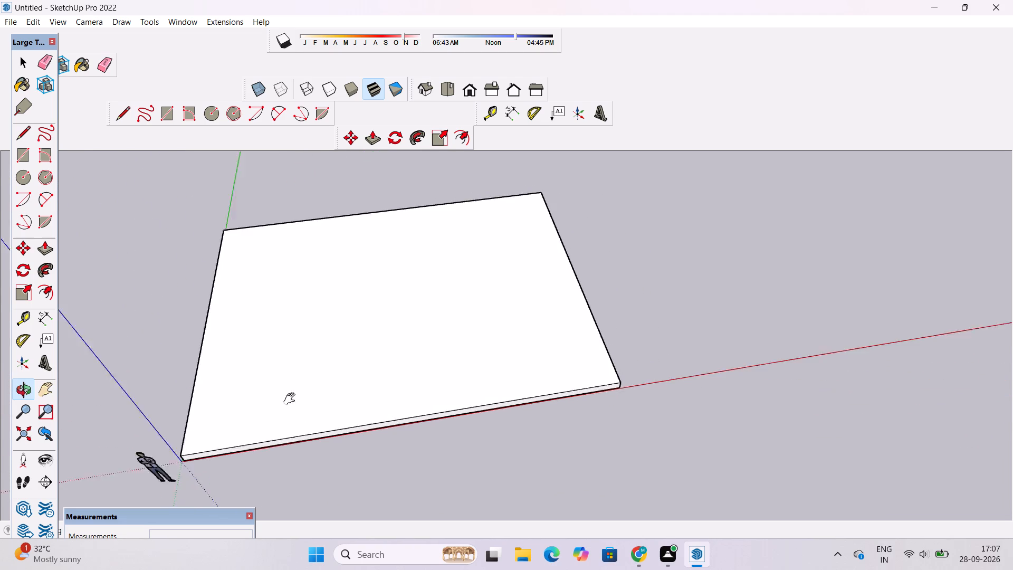
pyautogui.keyDown('shift'); pyautogui.moveTo(292, 399); pyautogui.dragTo(263, 395); pyautogui.keyUp('shift')
pyautogui.moveTo(279, 410); pyautogui.dragTo(265, 410)
pyautogui.moveTo(295, 411); pyautogui.dragTo(259, 470)
pyautogui.scroll(-3, 278, 400)
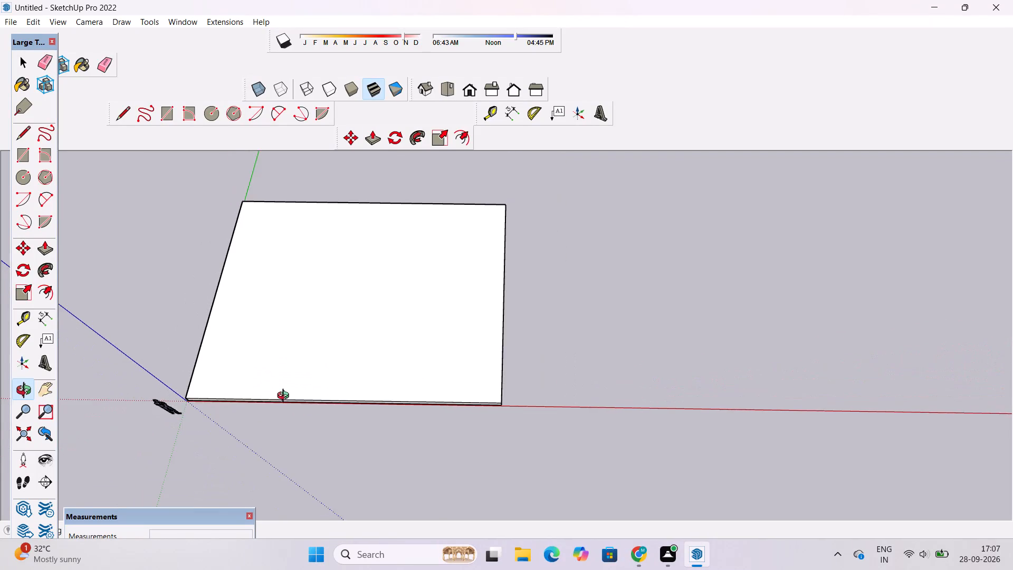
pyautogui.moveTo(293, 395); pyautogui.dragTo(297, 425)
pyautogui.keyDown('shift'); pyautogui.scroll(1, 292, 406); pyautogui.keyUp('shift')
pyautogui.keyDown('shift'); pyautogui.moveTo(283, 406); pyautogui.dragTo(295, 397); pyautogui.keyUp('shift')
pyautogui.moveTo(297, 407); pyautogui.dragTo(298, 399)
pyautogui.scroll(3, 297, 399)
pyautogui.moveTo(296, 412); pyautogui.dragTo(303, 376)
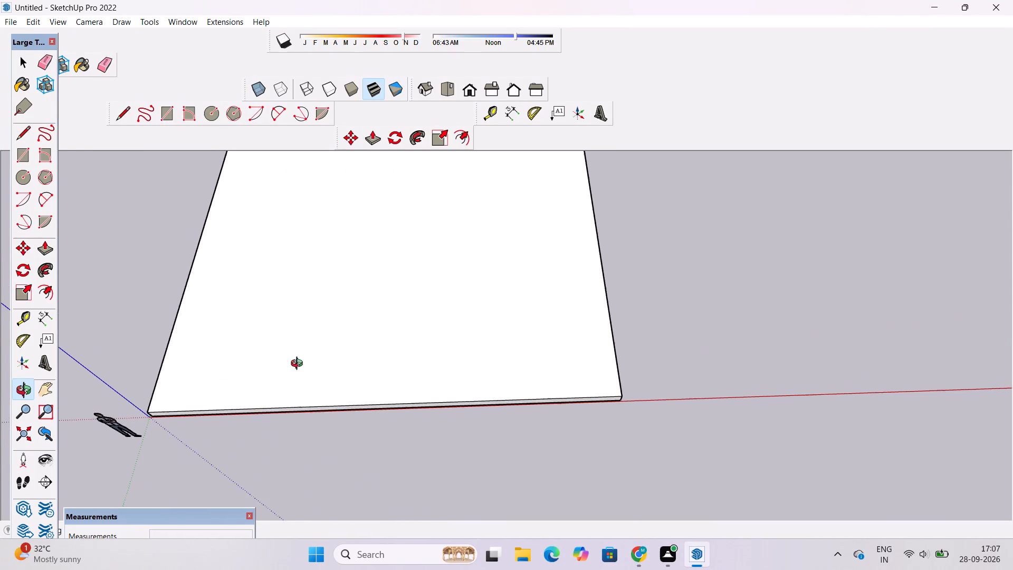
pyautogui.scroll(-1, 299, 365)
pyautogui.moveTo(297, 394); pyautogui.dragTo(298, 388)
pyautogui.scroll(3, 298, 384)
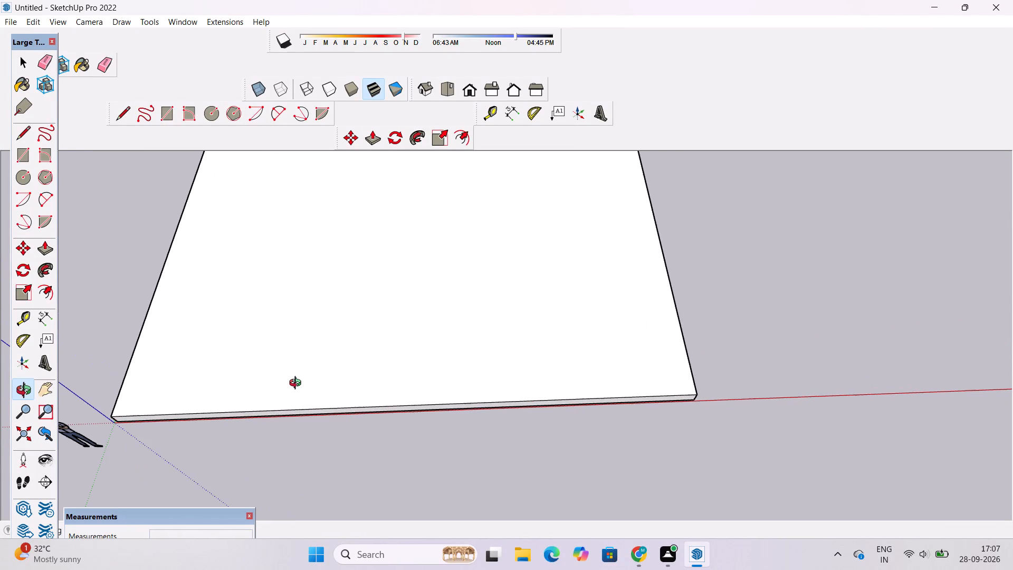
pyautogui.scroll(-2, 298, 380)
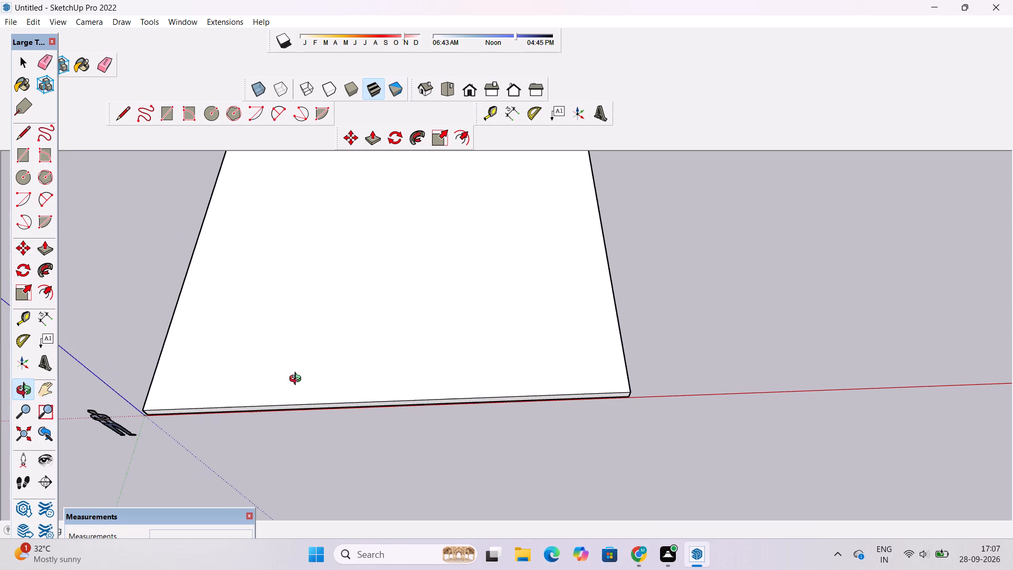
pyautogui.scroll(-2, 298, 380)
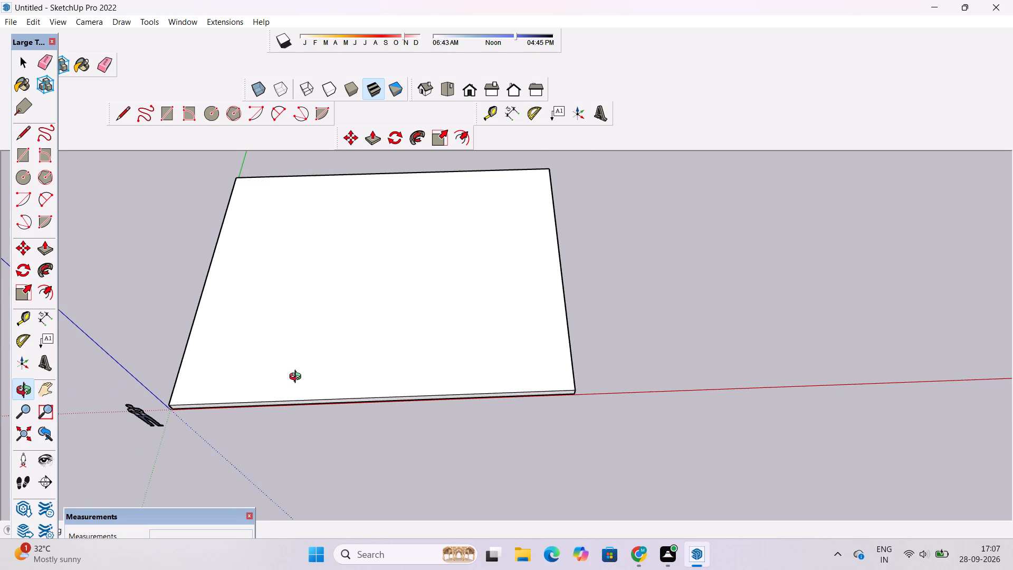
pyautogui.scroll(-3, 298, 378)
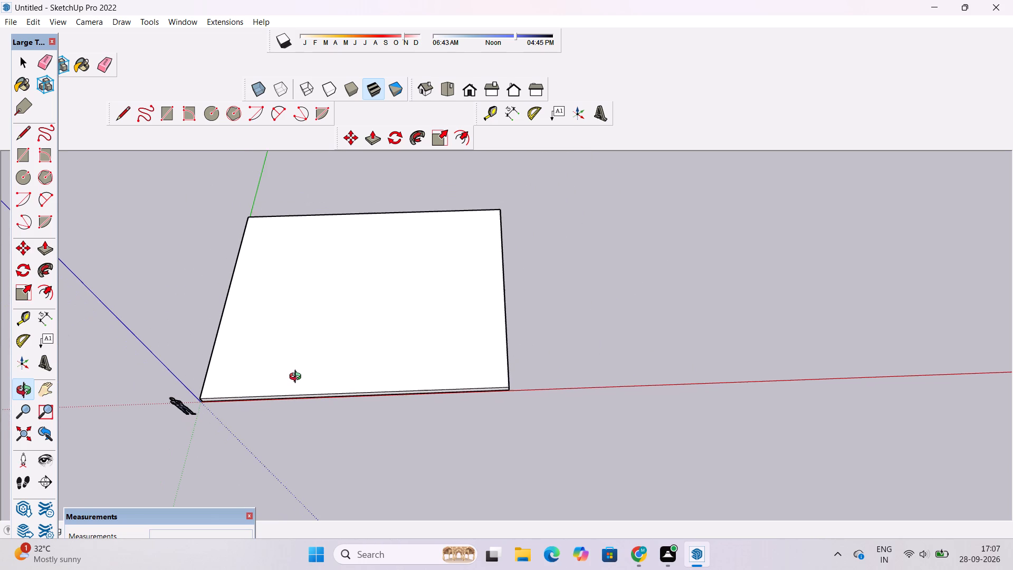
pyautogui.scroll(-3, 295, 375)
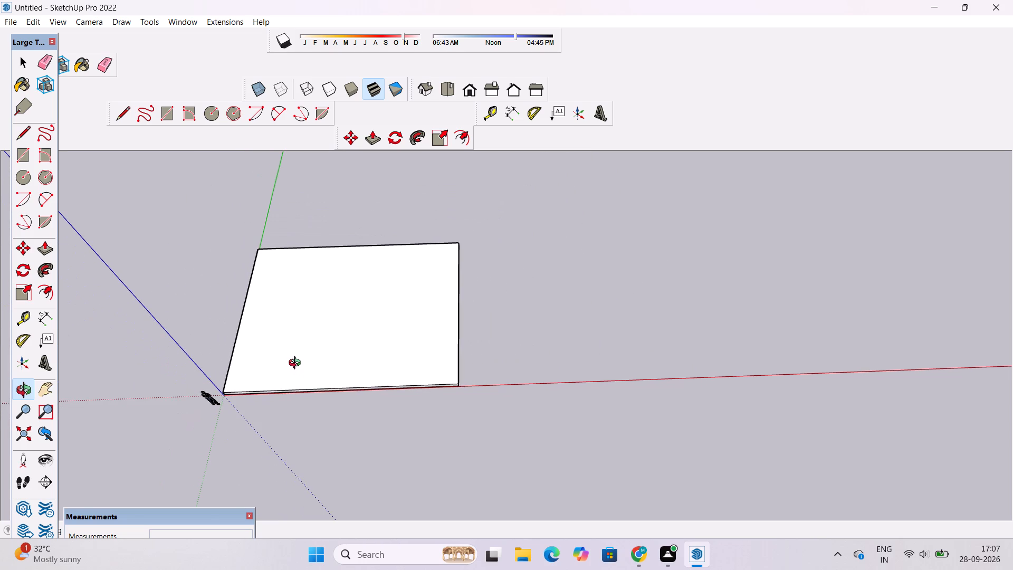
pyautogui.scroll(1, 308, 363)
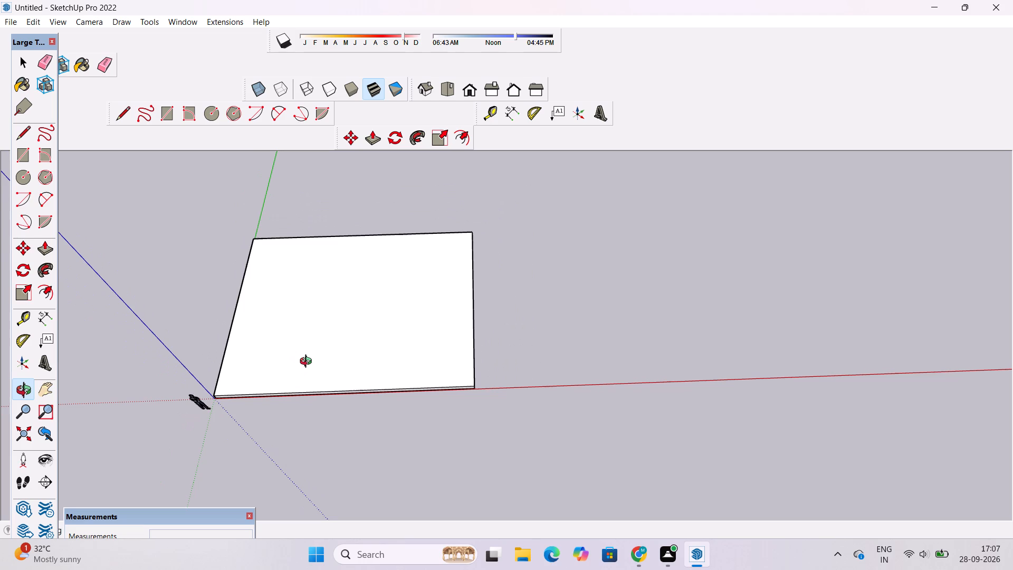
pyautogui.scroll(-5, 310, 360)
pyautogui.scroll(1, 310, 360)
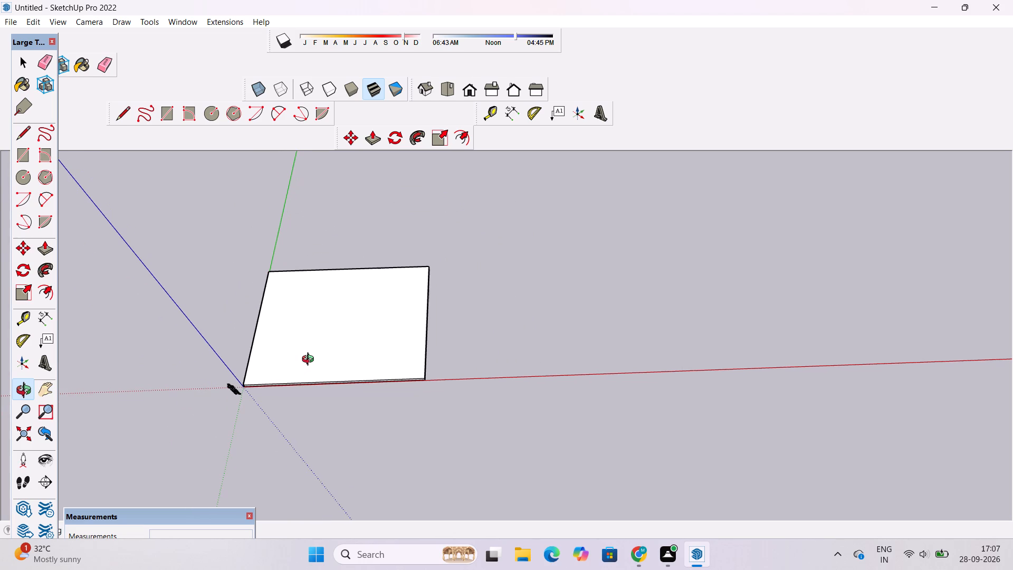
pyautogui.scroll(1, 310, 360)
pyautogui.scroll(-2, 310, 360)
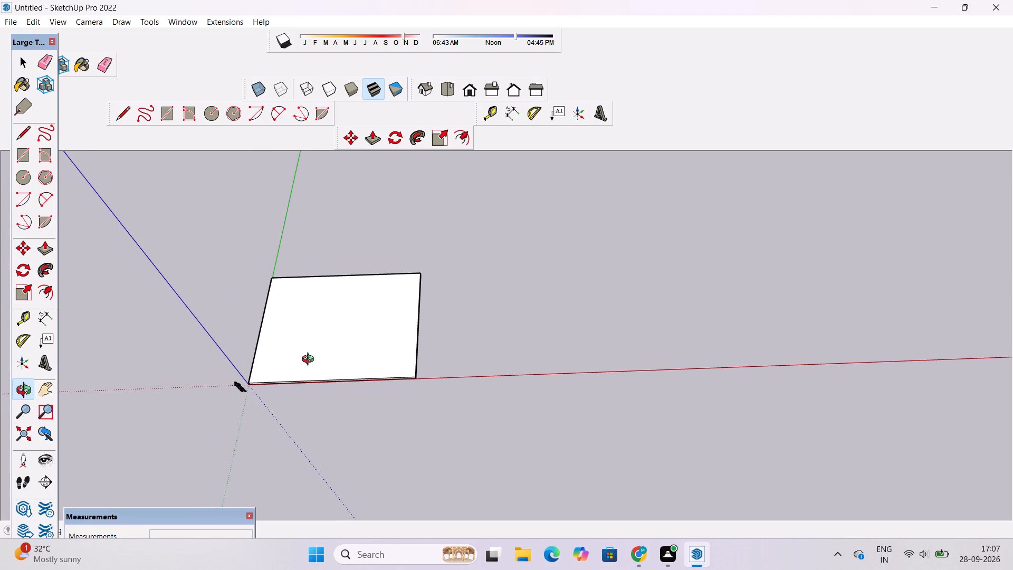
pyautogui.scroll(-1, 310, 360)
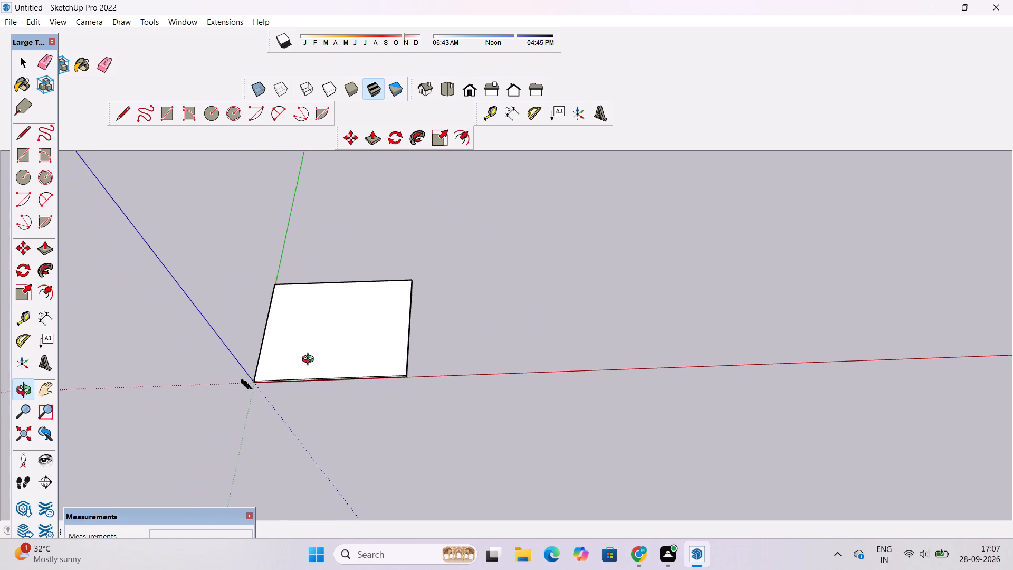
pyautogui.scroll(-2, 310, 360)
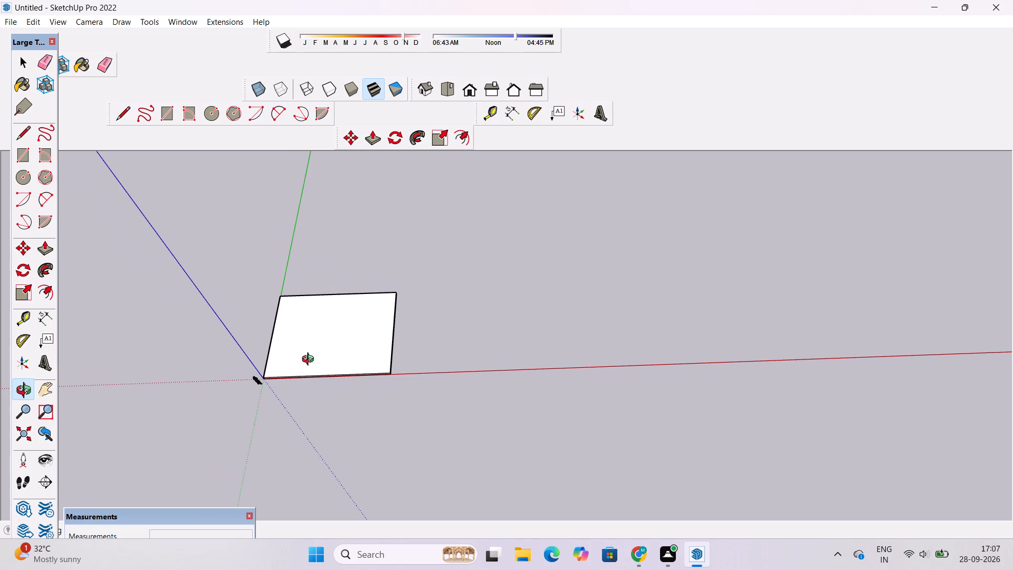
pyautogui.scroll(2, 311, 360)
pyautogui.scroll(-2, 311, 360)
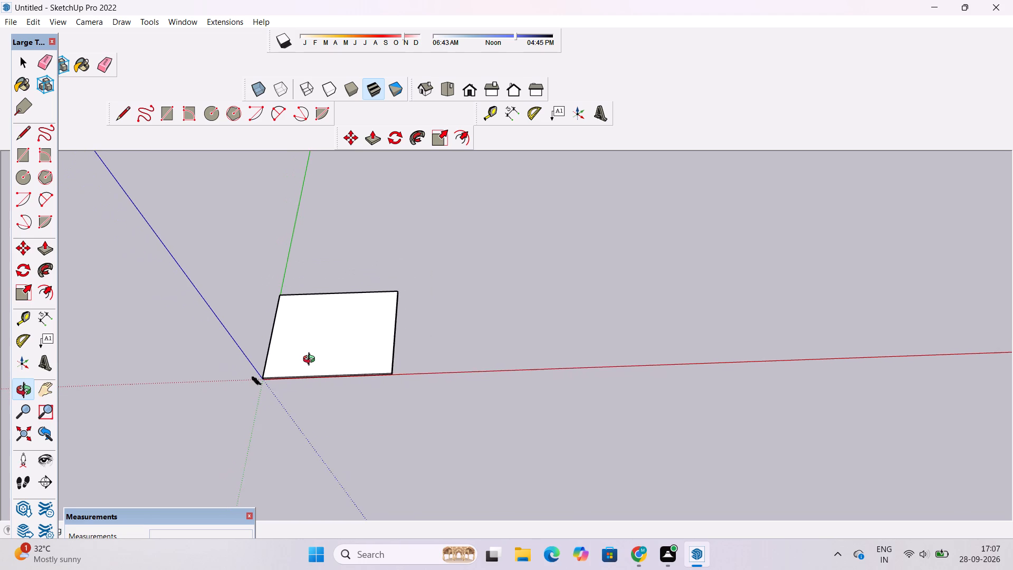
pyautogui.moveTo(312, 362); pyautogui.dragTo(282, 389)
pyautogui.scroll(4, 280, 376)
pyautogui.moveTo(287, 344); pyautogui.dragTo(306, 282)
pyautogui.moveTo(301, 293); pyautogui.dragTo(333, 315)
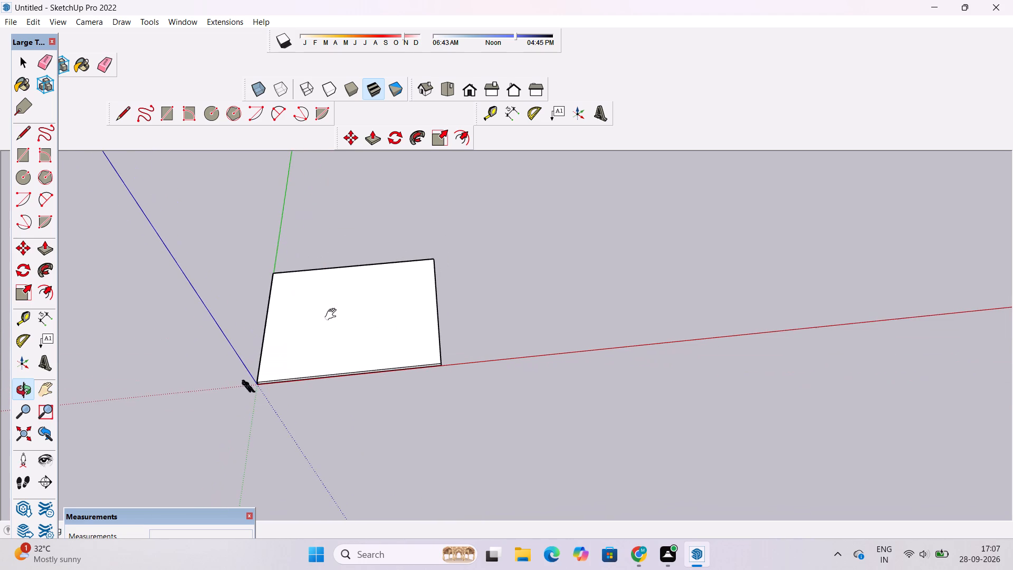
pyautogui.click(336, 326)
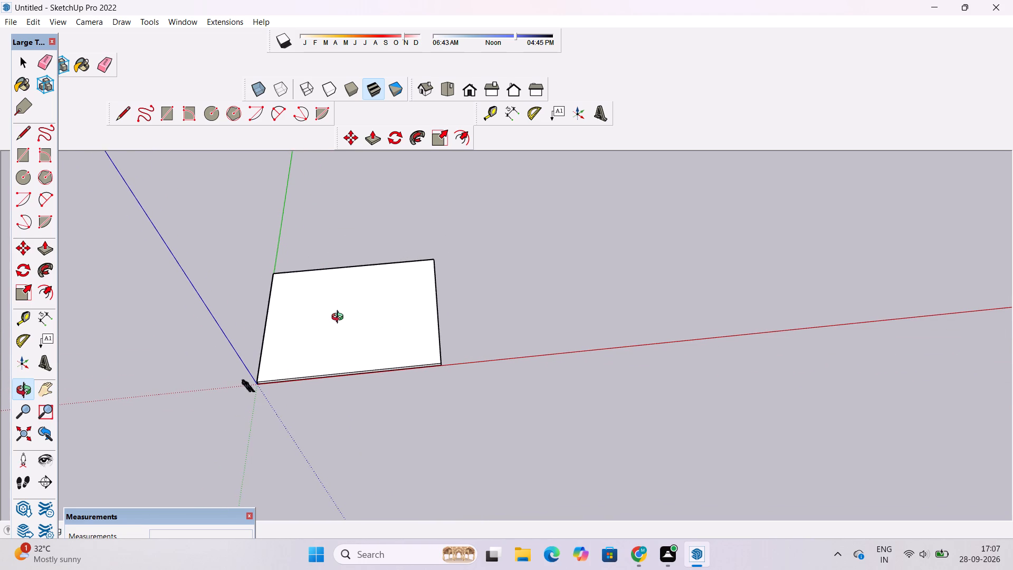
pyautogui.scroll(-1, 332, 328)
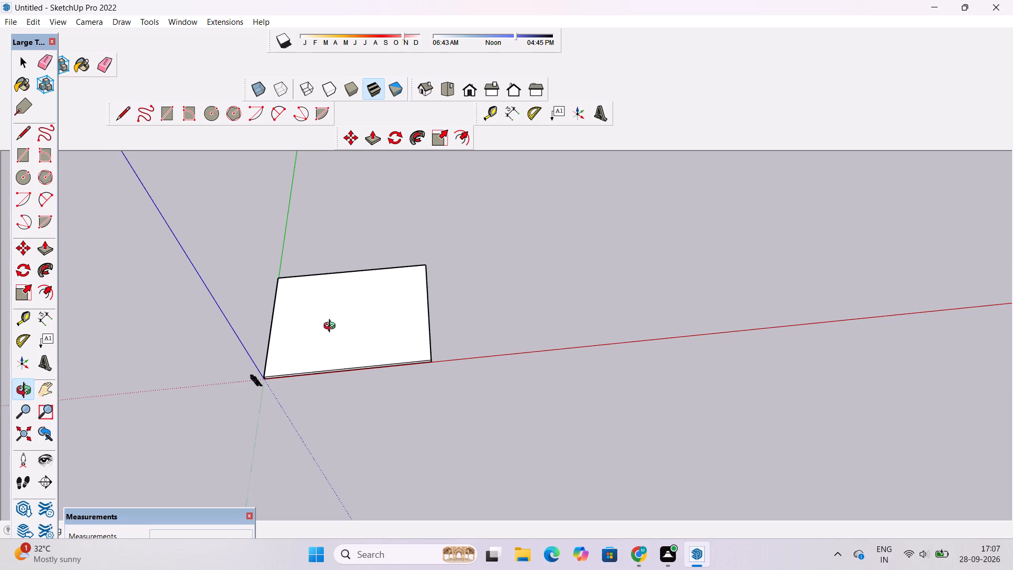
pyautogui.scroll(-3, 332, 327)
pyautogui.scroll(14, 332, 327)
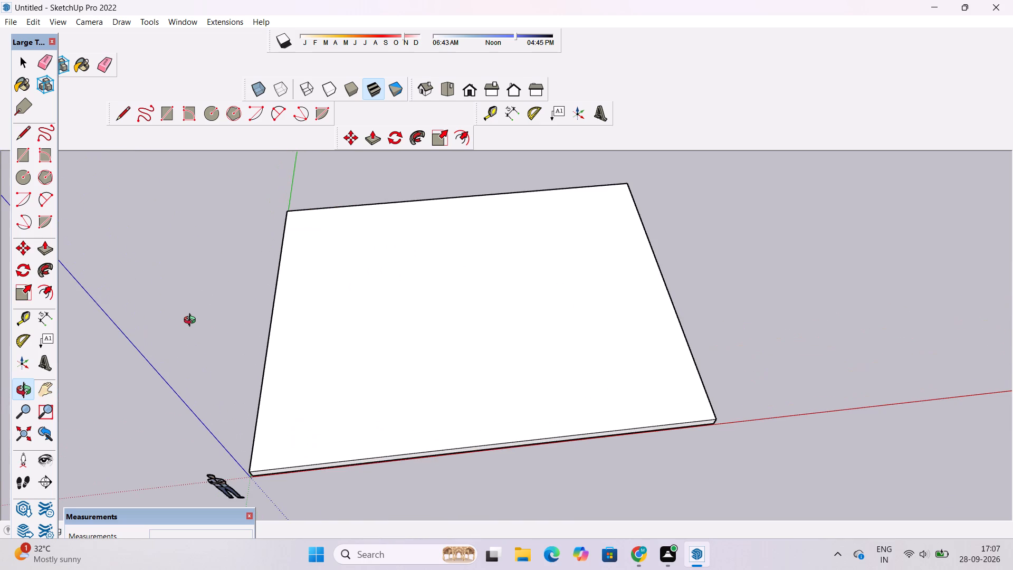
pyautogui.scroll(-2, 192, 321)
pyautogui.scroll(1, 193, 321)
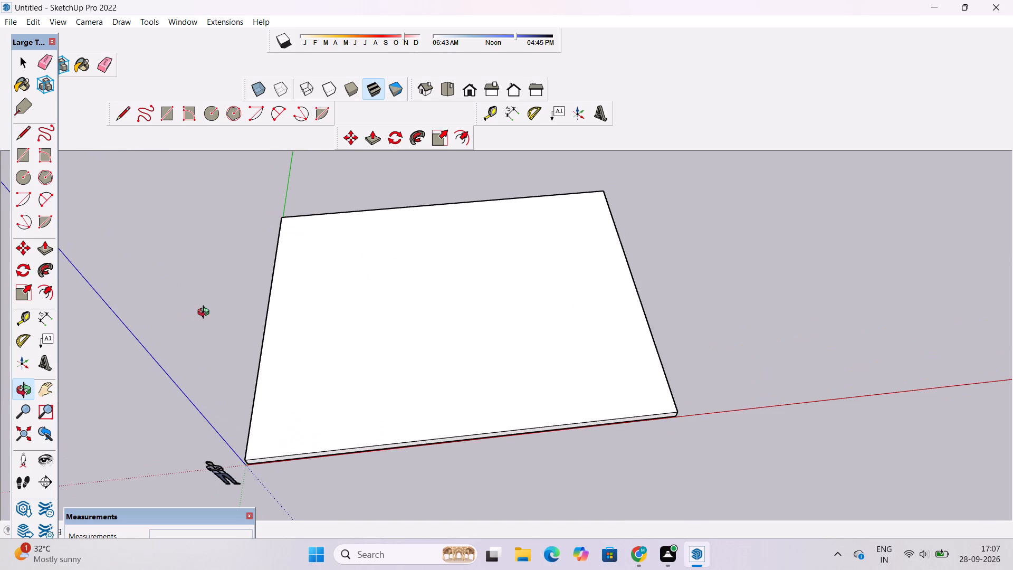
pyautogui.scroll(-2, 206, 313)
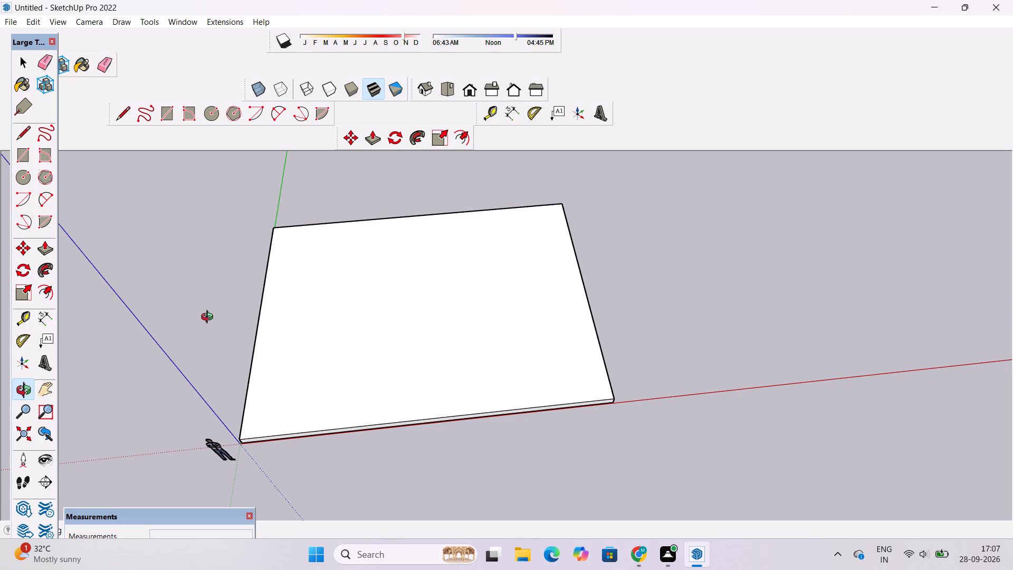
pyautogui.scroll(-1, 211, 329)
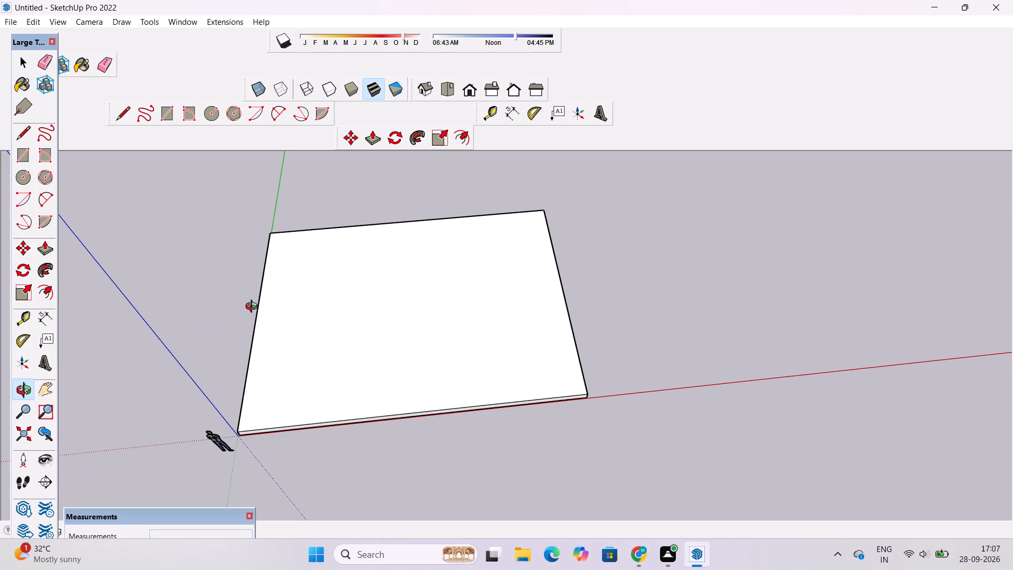
# Examine the slab's front face and its corner at the origin from lower oblique angles.
pyautogui.moveTo(272, 387); pyautogui.dragTo(255, 321)
pyautogui.scroll(4, 243, 326)
pyautogui.keyDown('shift'); pyautogui.moveTo(252, 338); pyautogui.dragTo(354, 309); pyautogui.keyUp('shift')
pyautogui.scroll(3, 462, 312)
pyautogui.scroll(-6, 474, 306)
pyautogui.moveTo(480, 305); pyautogui.dragTo(485, 344)
pyautogui.keyDown('shift'); pyautogui.moveTo(499, 311); pyautogui.dragTo(473, 316); pyautogui.keyUp('shift')
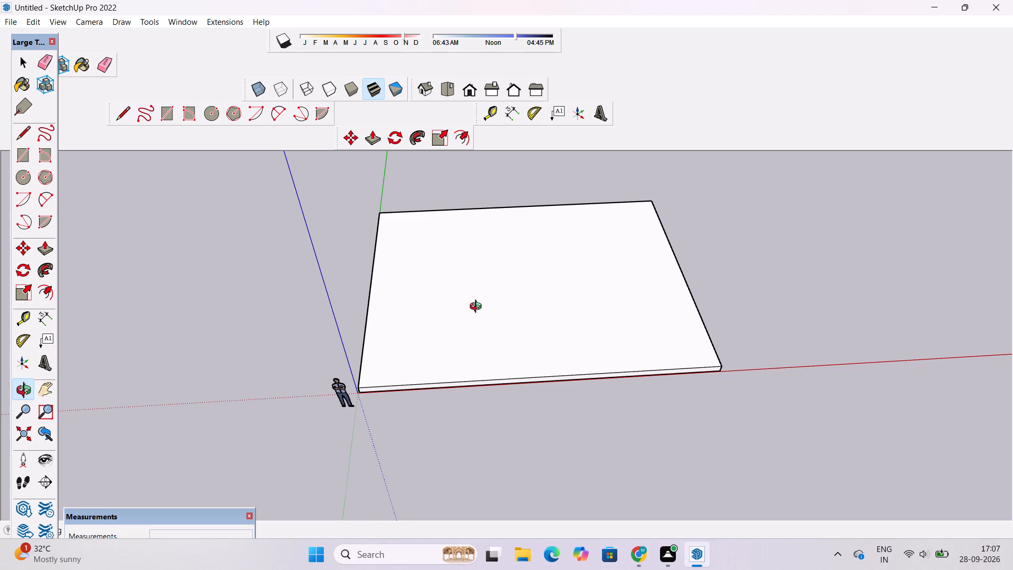
pyautogui.keyDown('shift'); pyautogui.moveTo(493, 325); pyautogui.dragTo(437, 351); pyautogui.keyUp('shift')
pyautogui.moveTo(423, 397); pyautogui.dragTo(404, 350)
pyautogui.scroll(2, 408, 326)
pyautogui.moveTo(492, 316); pyautogui.dragTo(493, 341)
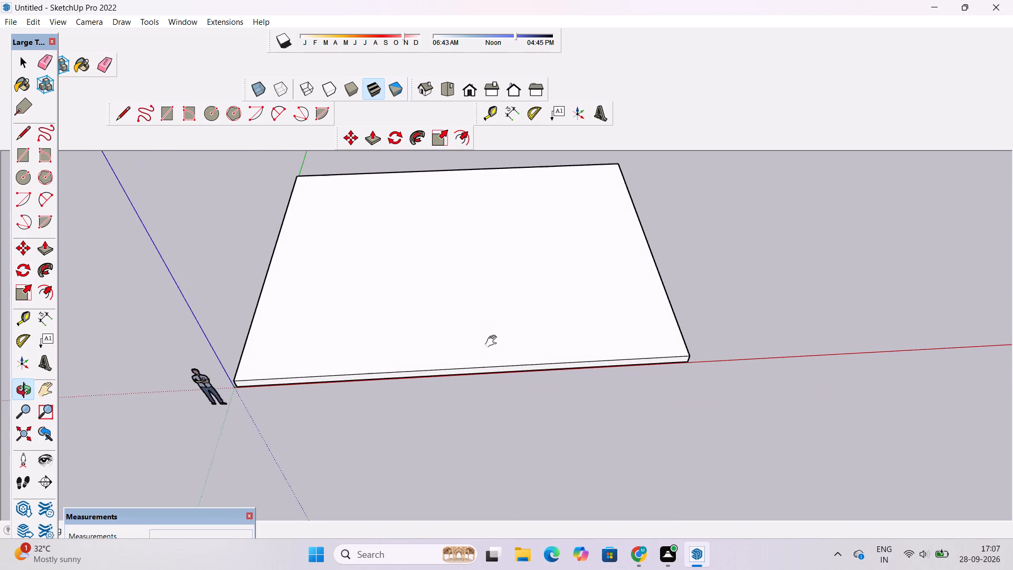
pyautogui.moveTo(493, 341); pyautogui.dragTo(496, 374)
pyautogui.moveTo(491, 407); pyautogui.dragTo(485, 368)
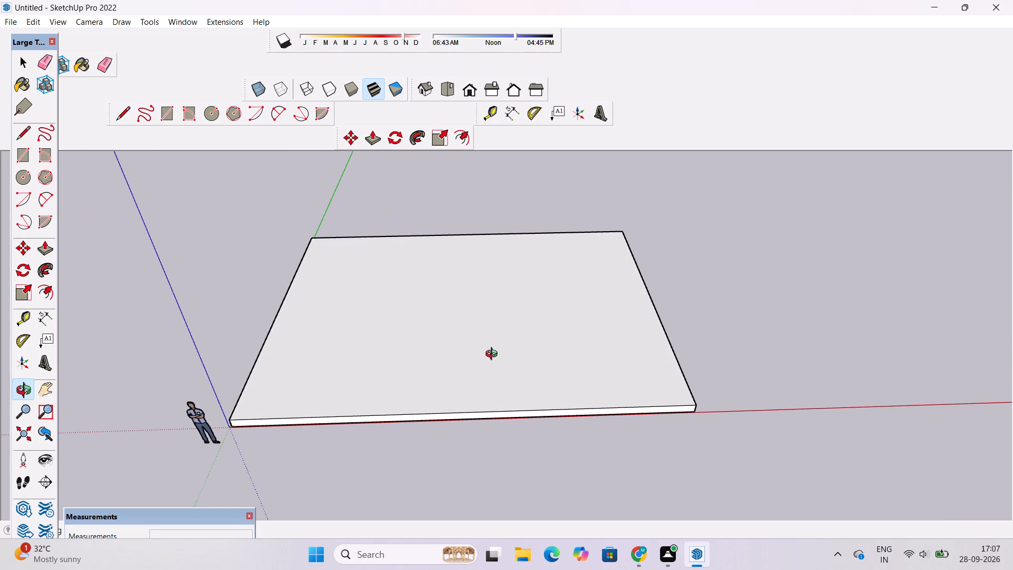
pyautogui.keyDown('shift'); pyautogui.moveTo(505, 365); pyautogui.dragTo(475, 369); pyautogui.keyUp('shift')
pyautogui.moveTo(377, 382); pyautogui.dragTo(434, 372)
pyautogui.moveTo(451, 385); pyautogui.dragTo(427, 410)
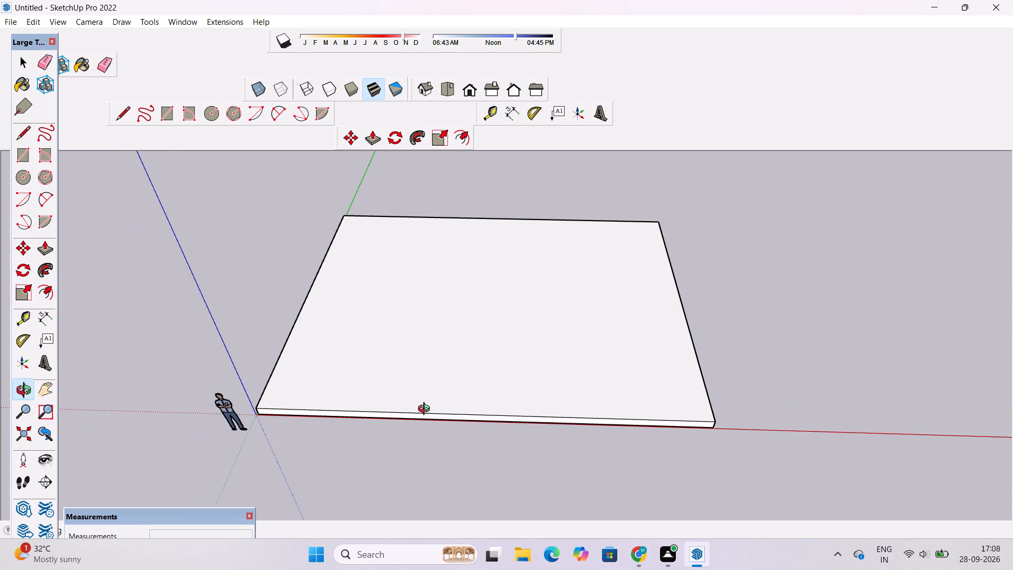
# Examine the raised slab's origin corner, both adjoining sides and its top face from low and high angles.
pyautogui.moveTo(428, 438); pyautogui.dragTo(439, 393)
pyautogui.scroll(2, 432, 357)
pyautogui.moveTo(400, 385); pyautogui.dragTo(637, 342)
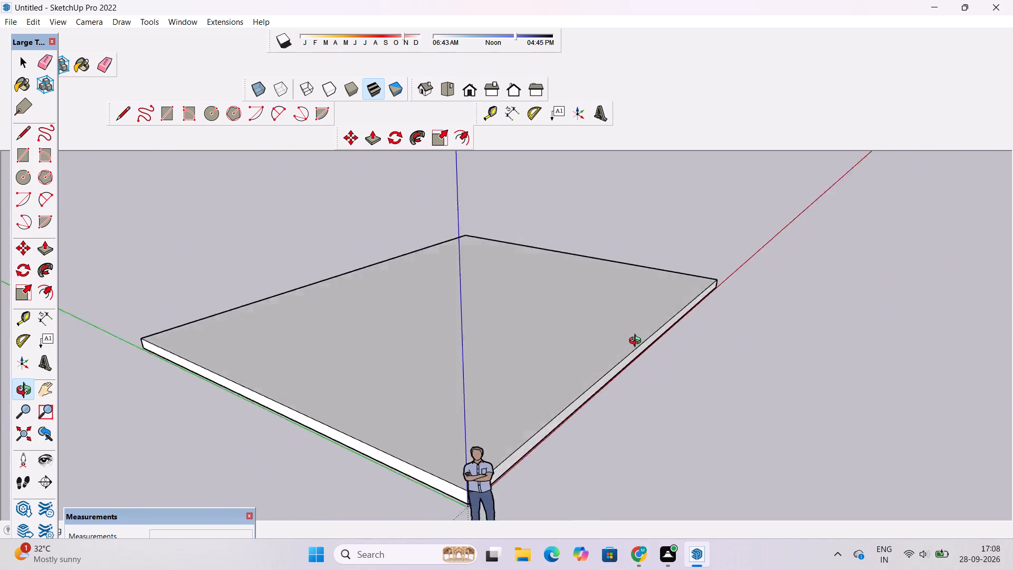
pyautogui.moveTo(637, 342); pyautogui.dragTo(681, 318)
pyautogui.moveTo(770, 288); pyautogui.dragTo(591, 349)
pyautogui.moveTo(623, 353); pyautogui.dragTo(604, 357)
pyautogui.keyDown('shift'); pyautogui.moveTo(610, 340); pyautogui.dragTo(519, 326); pyautogui.keyUp('shift')
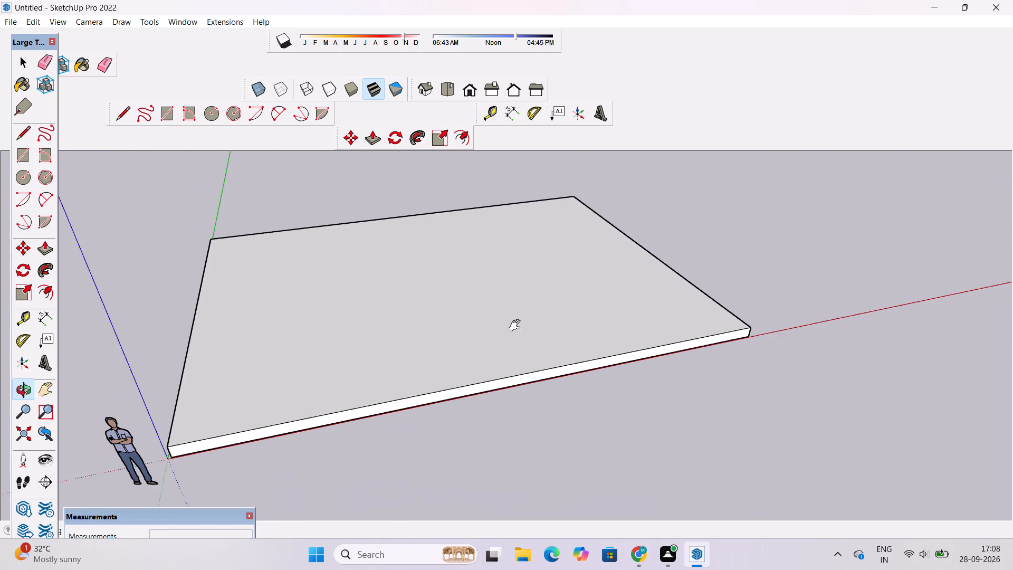
pyautogui.moveTo(513, 326); pyautogui.dragTo(500, 346)
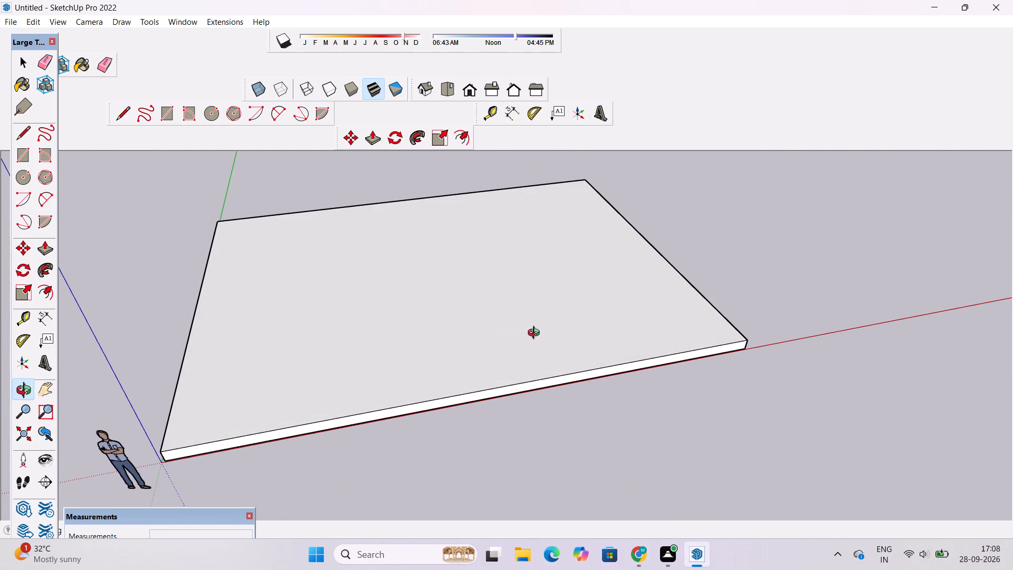
pyautogui.scroll(-2, 546, 332)
pyautogui.moveTo(547, 337); pyautogui.dragTo(528, 367)
pyautogui.moveTo(512, 373); pyautogui.dragTo(453, 381)
pyautogui.keyDown('shift'); pyautogui.moveTo(452, 381); pyautogui.dragTo(458, 387); pyautogui.keyUp('shift')
pyautogui.moveTo(378, 380); pyautogui.dragTo(416, 386)
pyautogui.scroll(1, 415, 385)
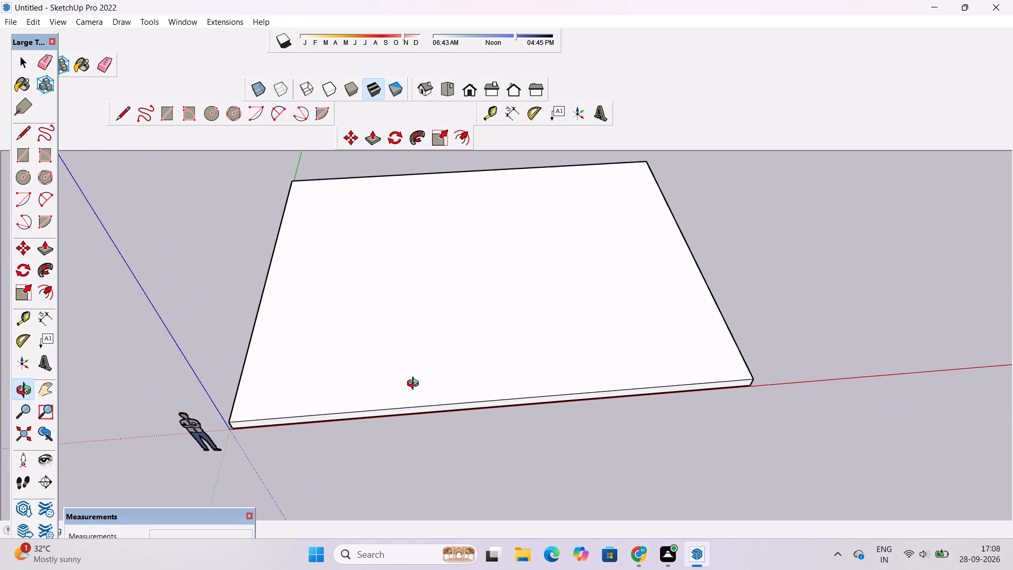
pyautogui.moveTo(510, 372); pyautogui.dragTo(445, 382)
pyautogui.moveTo(425, 402); pyautogui.dragTo(465, 309)
pyautogui.scroll(1, 455, 348)
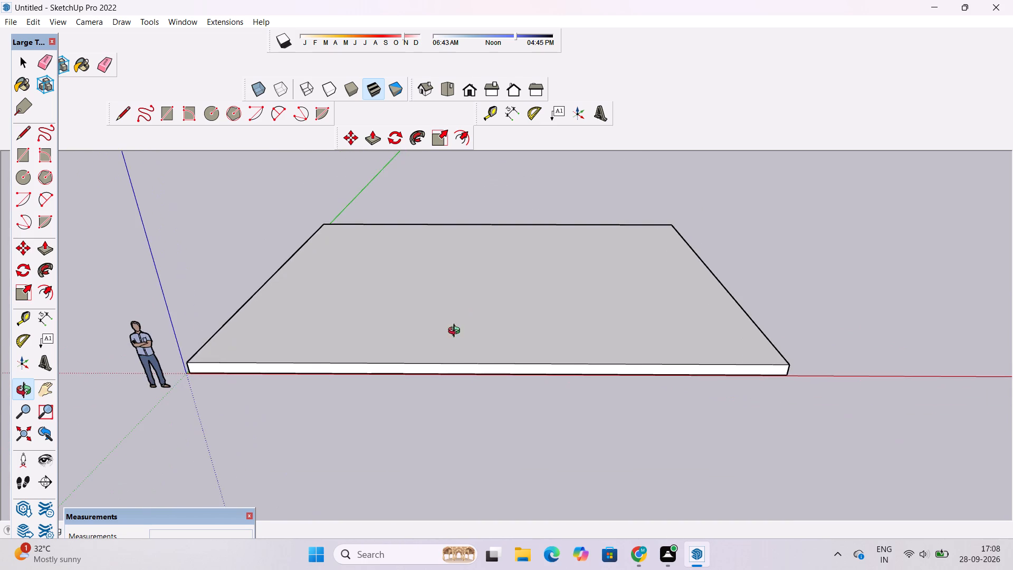
pyautogui.moveTo(456, 332); pyautogui.dragTo(469, 383)
pyautogui.keyDown('shift'); pyautogui.moveTo(459, 390); pyautogui.dragTo(458, 378); pyautogui.keyUp('shift')
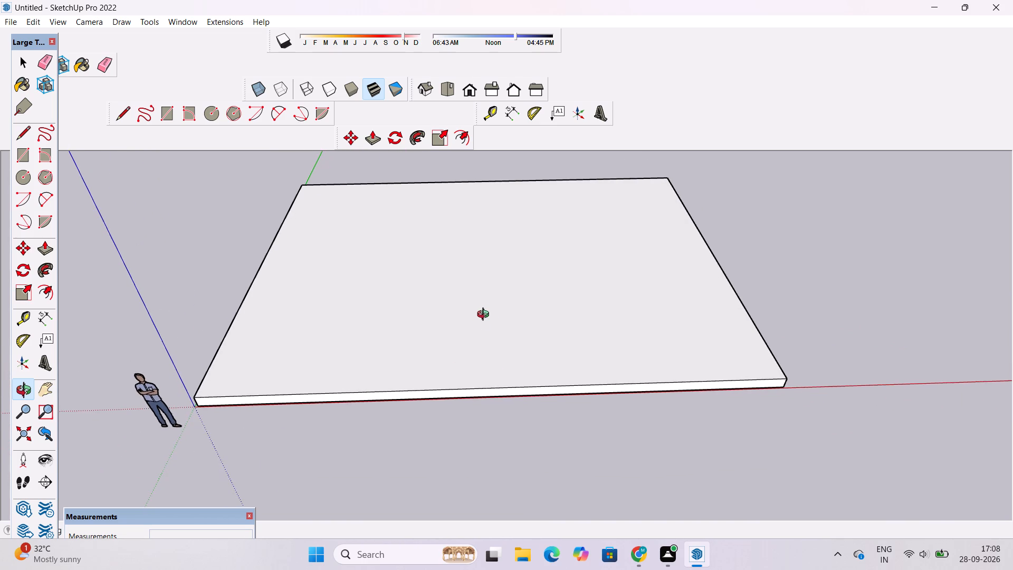
# Examine the slab's corner at the origin and its long front edge from opposite oblique angles.
pyautogui.moveTo(490, 311); pyautogui.dragTo(505, 404)
pyautogui.scroll(-5, 504, 391)
pyautogui.moveTo(301, 393); pyautogui.dragTo(495, 231)
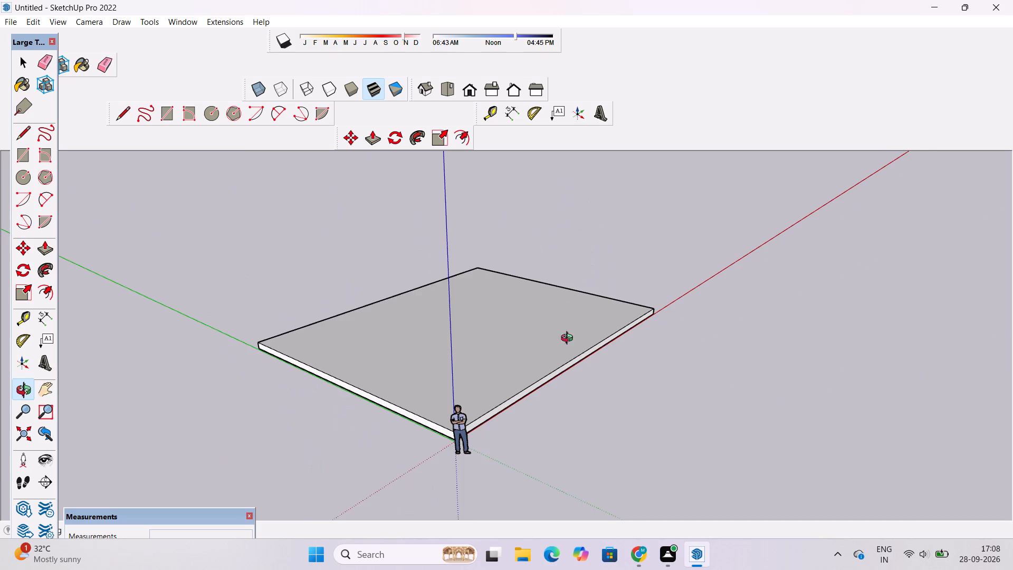
pyautogui.scroll(3, 570, 358)
pyautogui.moveTo(624, 382); pyautogui.dragTo(457, 344)
pyautogui.scroll(3, 418, 356)
pyautogui.moveTo(401, 392); pyautogui.dragTo(390, 331)
pyautogui.moveTo(448, 288); pyautogui.dragTo(446, 391)
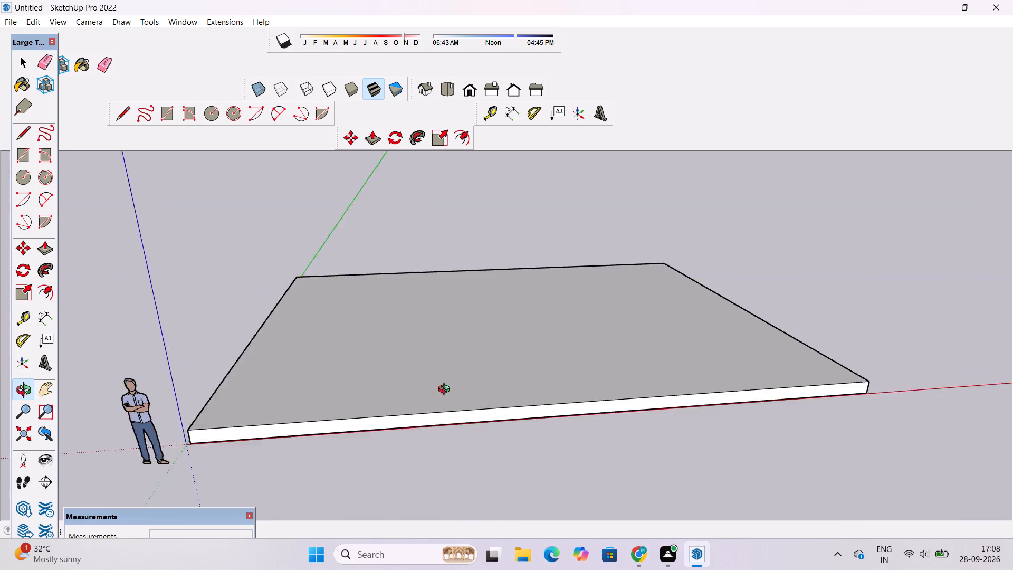
pyautogui.moveTo(446, 391); pyautogui.dragTo(446, 392)
pyautogui.scroll(-4, 435, 380)
pyautogui.moveTo(429, 391); pyautogui.dragTo(429, 445)
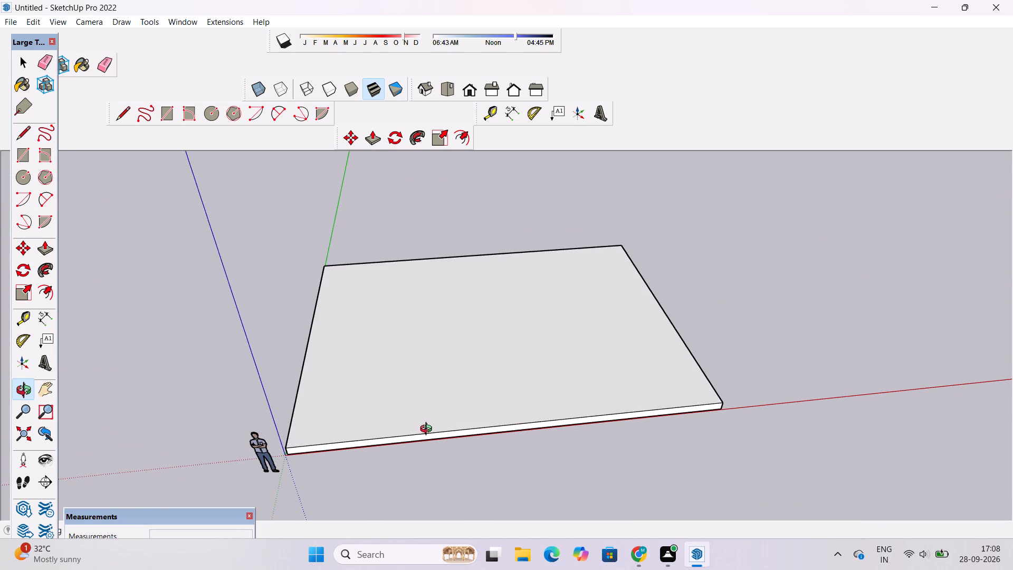
# Examine the slab's top face and front edge up close and from farther away.
pyautogui.scroll(4, 424, 413)
pyautogui.scroll(-2, 425, 408)
pyautogui.keyDown('shift'); pyautogui.moveTo(535, 388); pyautogui.dragTo(248, 382); pyautogui.keyUp('shift')
pyautogui.scroll(-5, 204, 386)
pyautogui.keyDown('shift'); pyautogui.moveTo(235, 379); pyautogui.dragTo(378, 338); pyautogui.keyUp('shift')
pyautogui.keyDown('shift'); pyautogui.scroll(4, 381, 336); pyautogui.keyUp('shift')
pyautogui.moveTo(384, 338); pyautogui.dragTo(385, 362)
pyautogui.scroll(-5, 359, 375)
pyautogui.scroll(5, 358, 377)
pyautogui.scroll(-1, 358, 377)
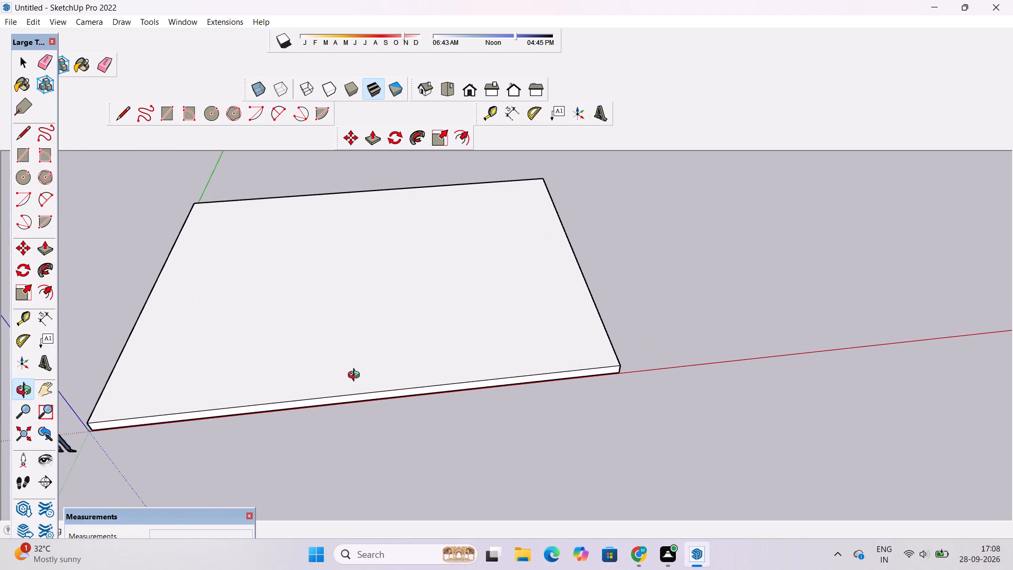
pyautogui.scroll(-3, 356, 376)
pyautogui.scroll(4, 416, 353)
pyautogui.moveTo(480, 342); pyautogui.dragTo(424, 354)
pyautogui.scroll(2, 314, 409)
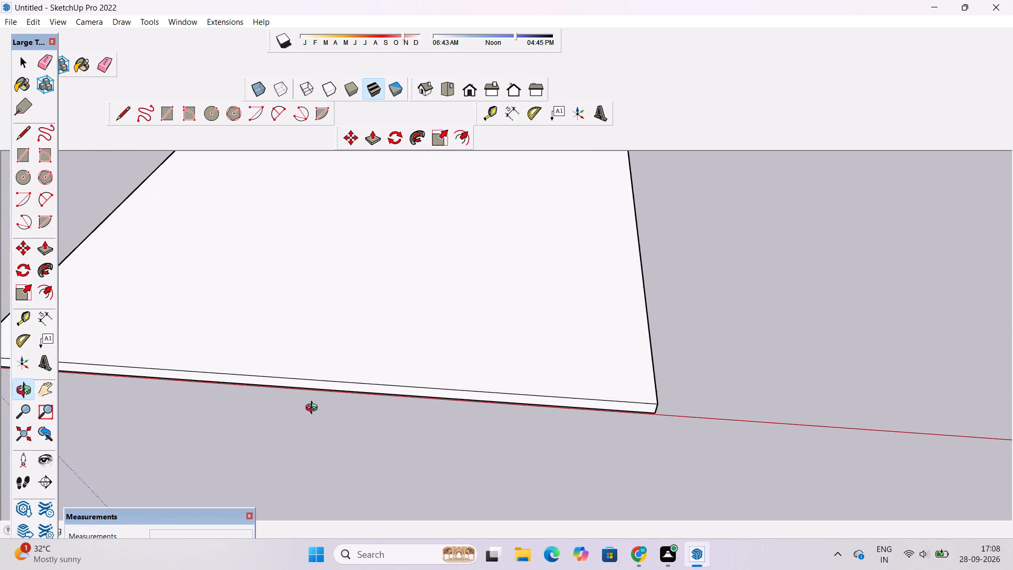
pyautogui.moveTo(310, 413); pyautogui.dragTo(447, 404)
pyautogui.scroll(-5, 408, 402)
pyautogui.moveTo(366, 401); pyautogui.dragTo(414, 394)
pyautogui.scroll(-4, 414, 393)
pyautogui.keyDown('shift'); pyautogui.moveTo(409, 389); pyautogui.dragTo(418, 413); pyautogui.keyUp('shift')
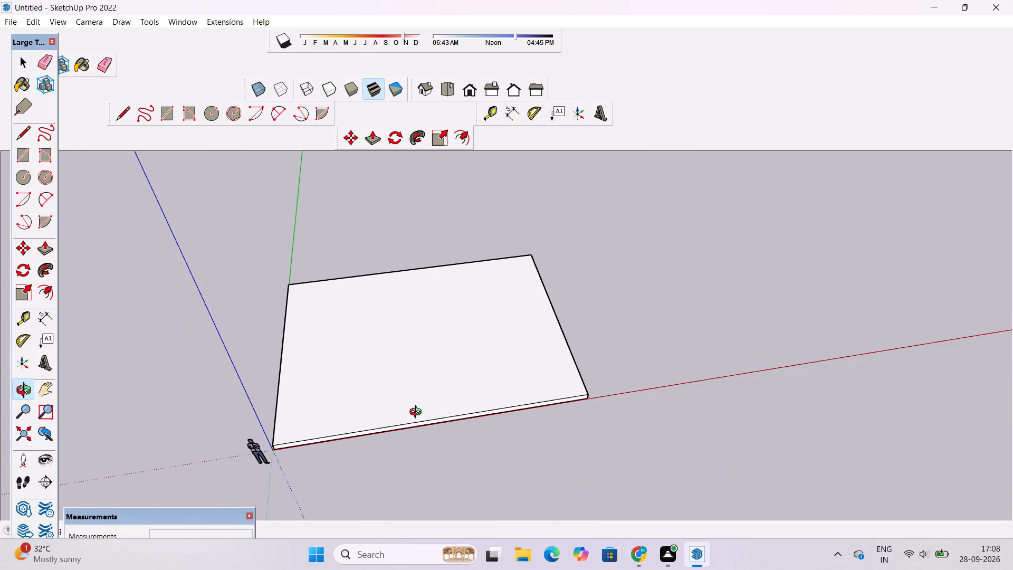
pyautogui.keyDown('shift'); pyautogui.moveTo(418, 413); pyautogui.dragTo(375, 410); pyautogui.keyUp('shift')
pyautogui.scroll(-2, 374, 407)
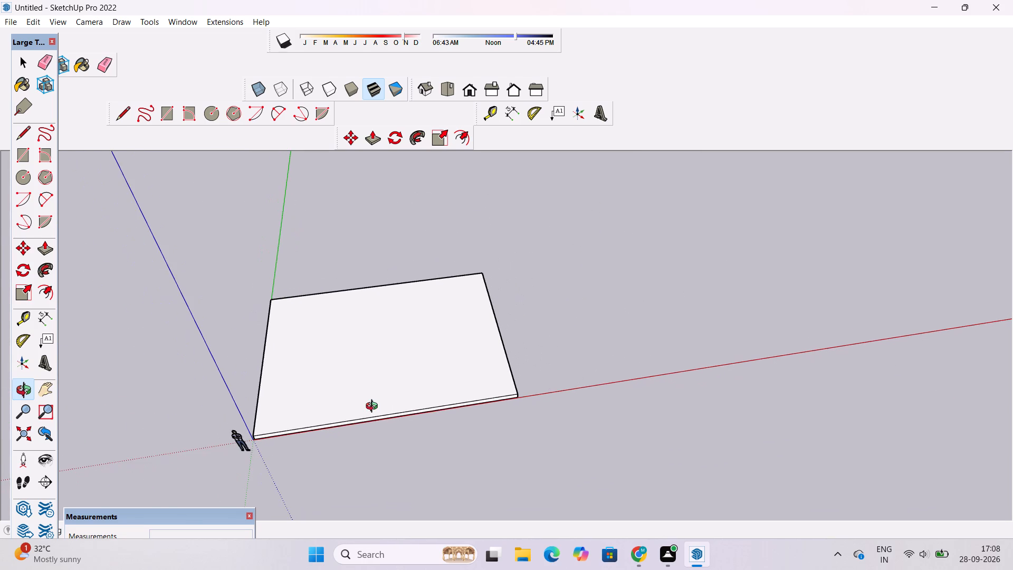
pyautogui.keyDown('shift'); pyautogui.moveTo(374, 407); pyautogui.dragTo(362, 403); pyautogui.keyUp('shift')
# Copy the slab's top face with its bounding edges along the red axis, placing it clear beyond the slab.
pyautogui.press('space')
pyautogui.scroll(3, 360, 383)
pyautogui.doubleClick(360, 383)
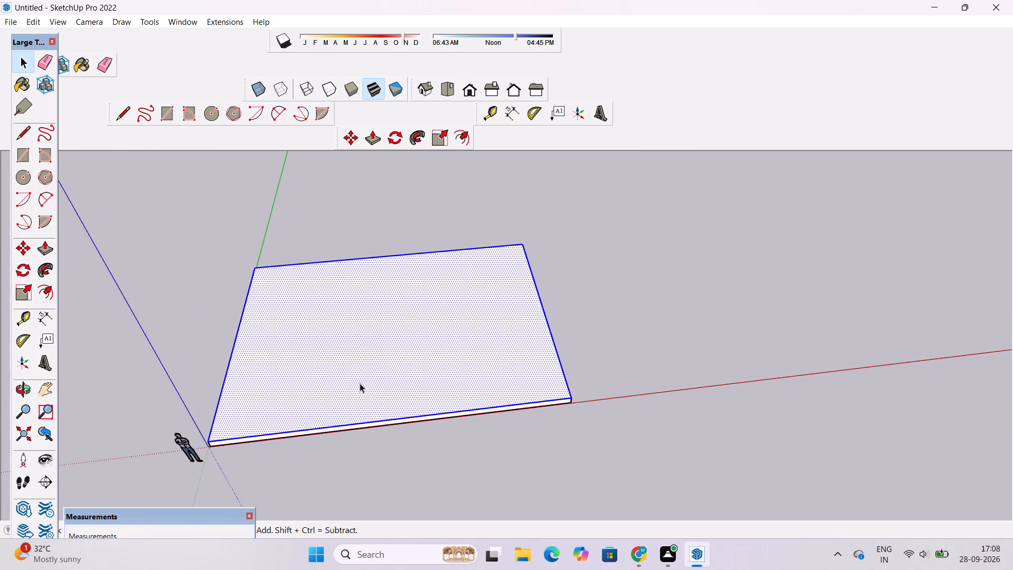
pyautogui.press('m')
pyautogui.scroll(5, 193, 453)
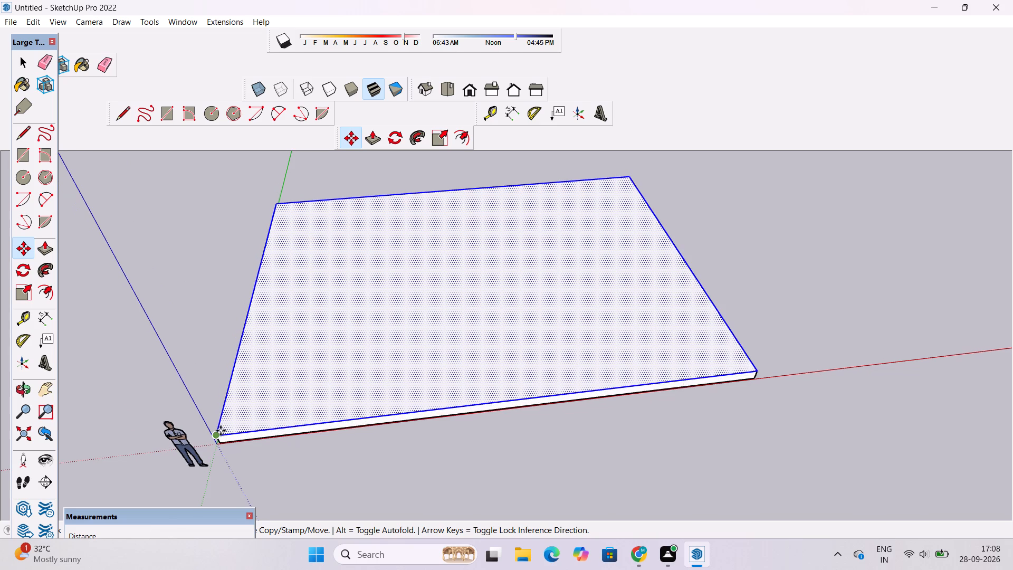
pyautogui.click(216, 433)
pyautogui.scroll(-11, 263, 421)
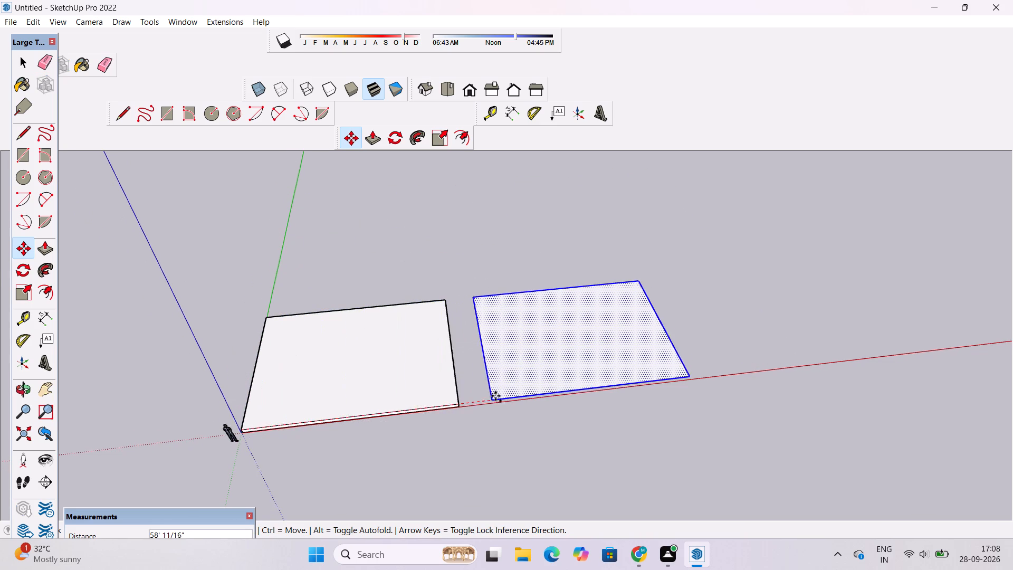
pyautogui.scroll(4, 501, 392)
pyautogui.click(597, 387)
pyautogui.press('space')
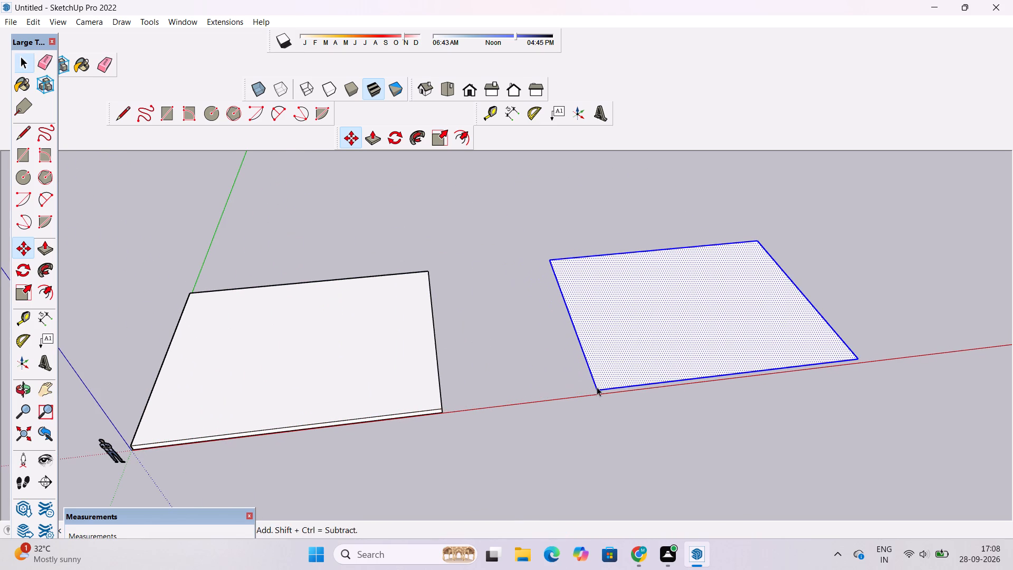
# Examine the copied face beside the original slab from near and far.
pyautogui.write('O')
pyautogui.scroll(-4, 597, 387)
pyautogui.scroll(3, 590, 388)
pyautogui.moveTo(562, 390); pyautogui.dragTo(561, 360)
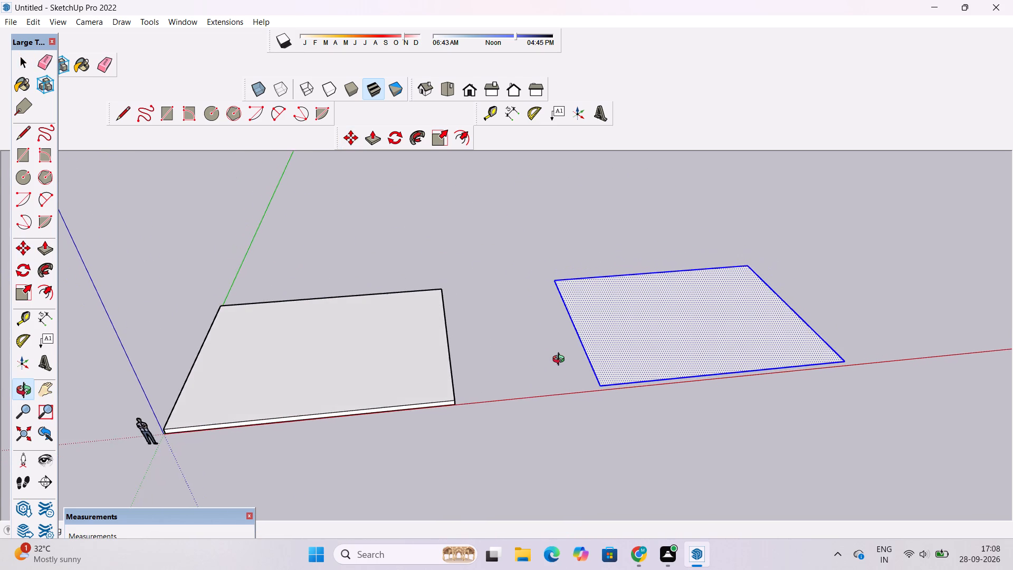
pyautogui.scroll(3, 561, 360)
pyautogui.scroll(-9, 605, 345)
pyautogui.scroll(2, 610, 349)
pyautogui.scroll(-5, 610, 349)
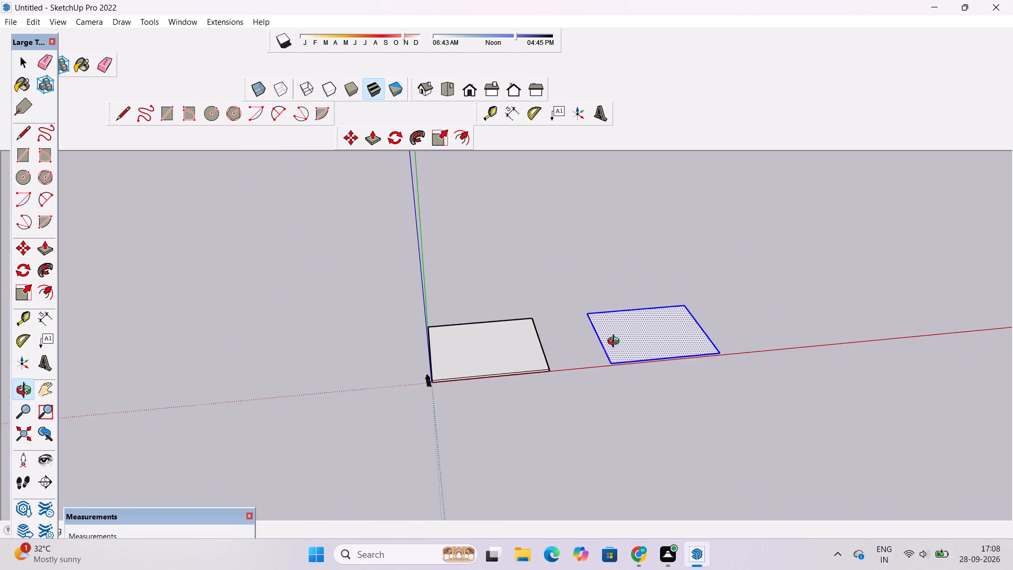
pyautogui.scroll(3, 616, 343)
pyautogui.scroll(4, 524, 339)
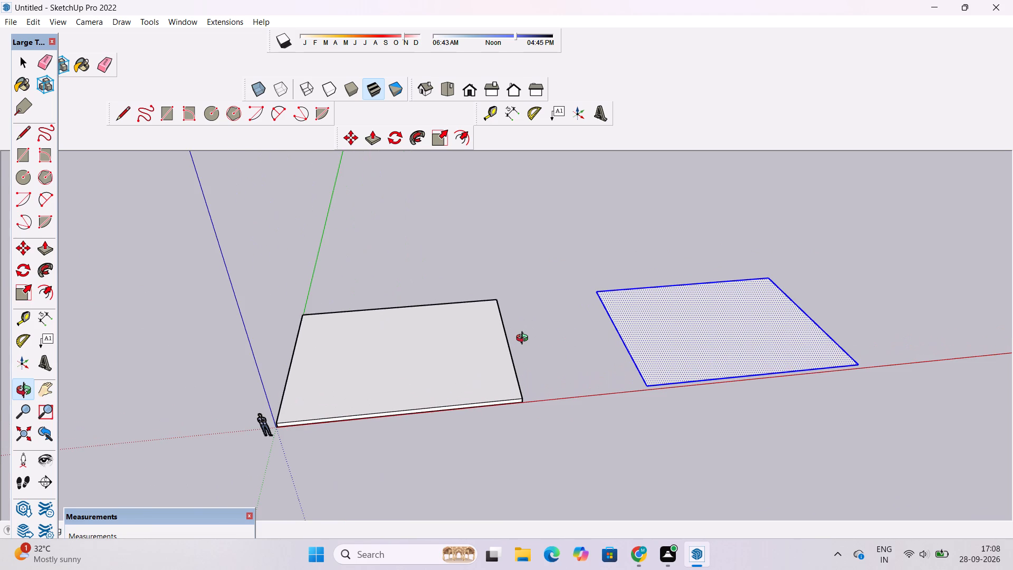
# Examine the original slab's top face and front edge in relation to the copied face from several angles.
pyautogui.press('space')
pyautogui.write('O')
pyautogui.keyDown('shift'); pyautogui.moveTo(450, 368); pyautogui.dragTo(479, 363); pyautogui.keyUp('shift')
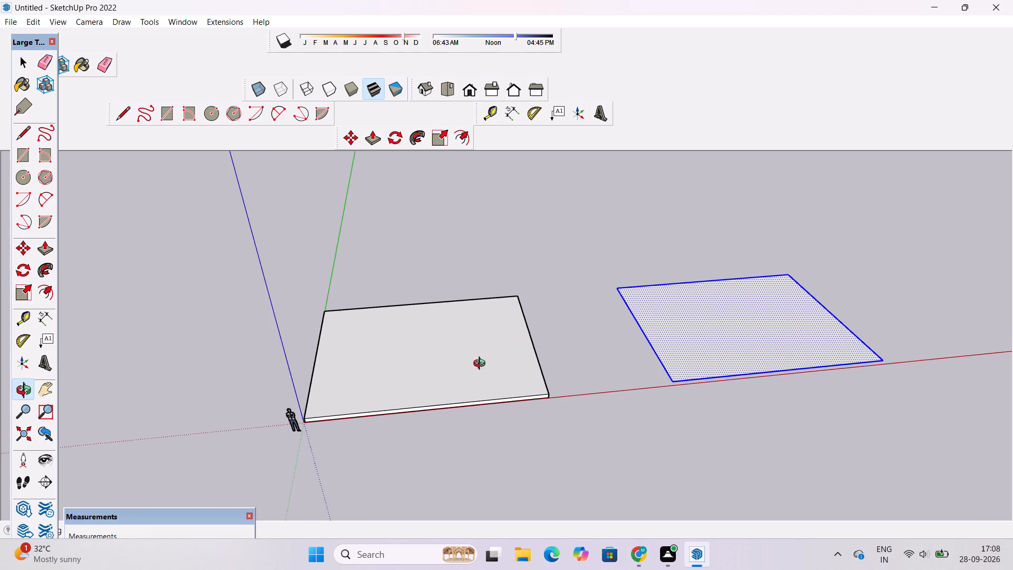
pyautogui.moveTo(482, 372); pyautogui.dragTo(482, 400)
pyautogui.scroll(2, 479, 398)
pyautogui.moveTo(486, 394); pyautogui.dragTo(408, 409)
pyautogui.moveTo(399, 402); pyautogui.dragTo(453, 408)
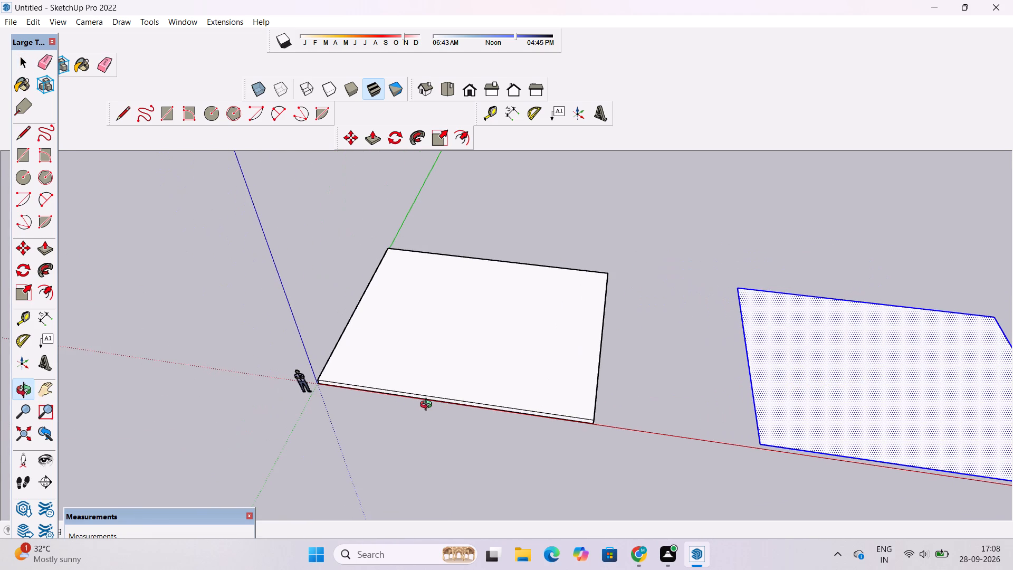
pyautogui.scroll(4, 428, 423)
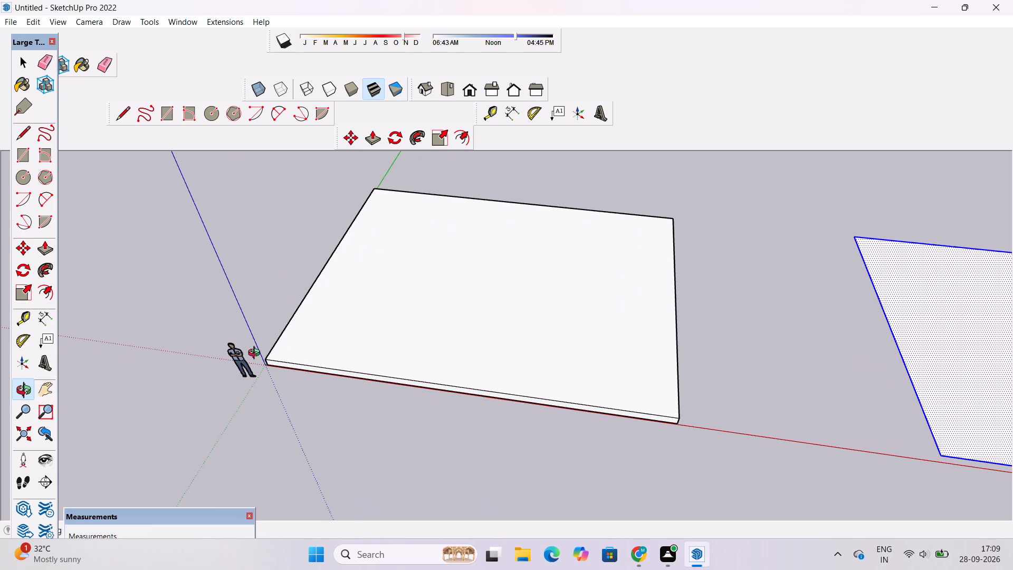
pyautogui.scroll(3, 319, 376)
pyautogui.moveTo(316, 391); pyautogui.dragTo(446, 360)
pyautogui.scroll(4, 445, 360)
pyautogui.keyDown('shift'); pyautogui.moveTo(445, 360); pyautogui.dragTo(380, 391); pyautogui.keyUp('shift')
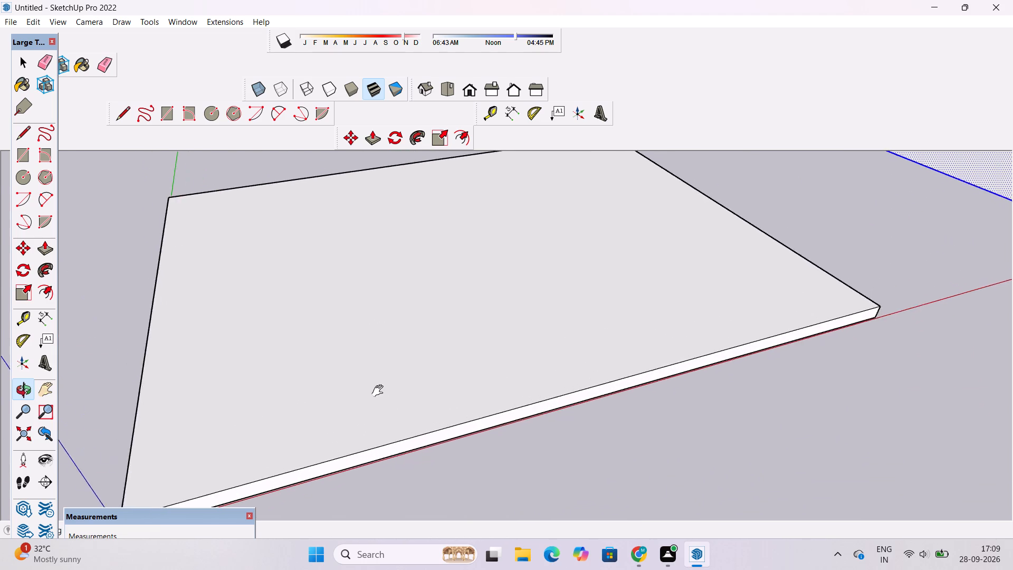
pyautogui.keyDown('shift'); pyautogui.moveTo(380, 391); pyautogui.dragTo(371, 391); pyautogui.keyUp('shift')
pyautogui.keyDown('shift'); pyautogui.scroll(-5, 356, 393); pyautogui.keyUp('shift')
pyautogui.scroll(3, 384, 415)
pyautogui.moveTo(459, 413); pyautogui.dragTo(396, 353)
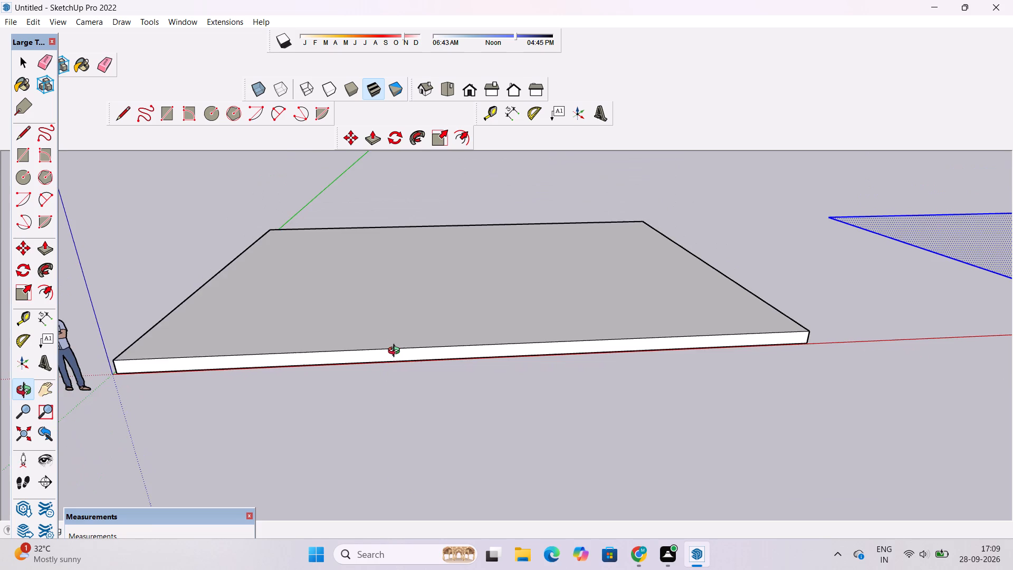
pyautogui.scroll(-5, 397, 345)
pyautogui.moveTo(407, 337); pyautogui.dragTo(447, 429)
pyautogui.keyDown('shift'); pyautogui.moveTo(444, 391); pyautogui.dragTo(367, 450); pyautogui.keyUp('shift')
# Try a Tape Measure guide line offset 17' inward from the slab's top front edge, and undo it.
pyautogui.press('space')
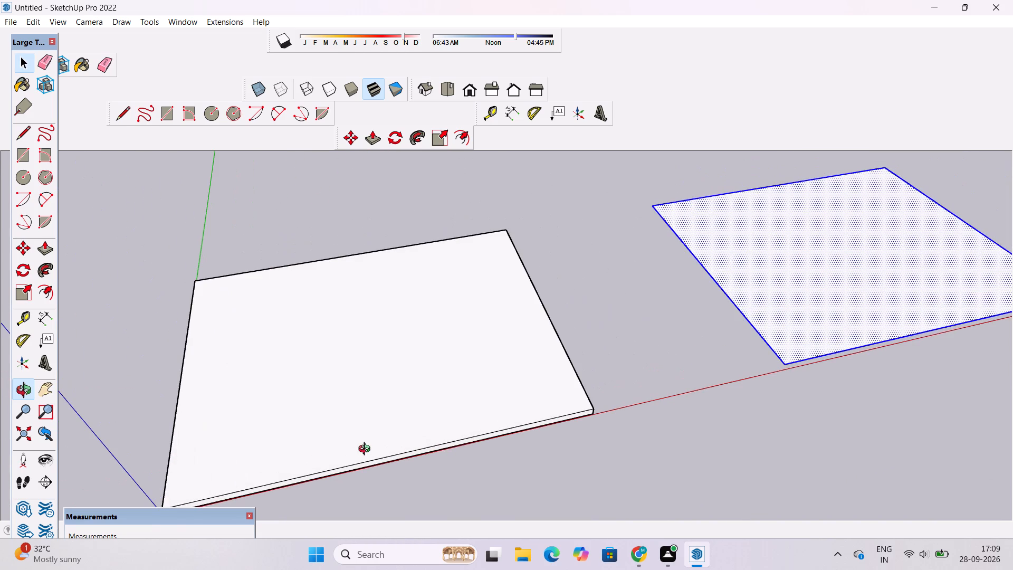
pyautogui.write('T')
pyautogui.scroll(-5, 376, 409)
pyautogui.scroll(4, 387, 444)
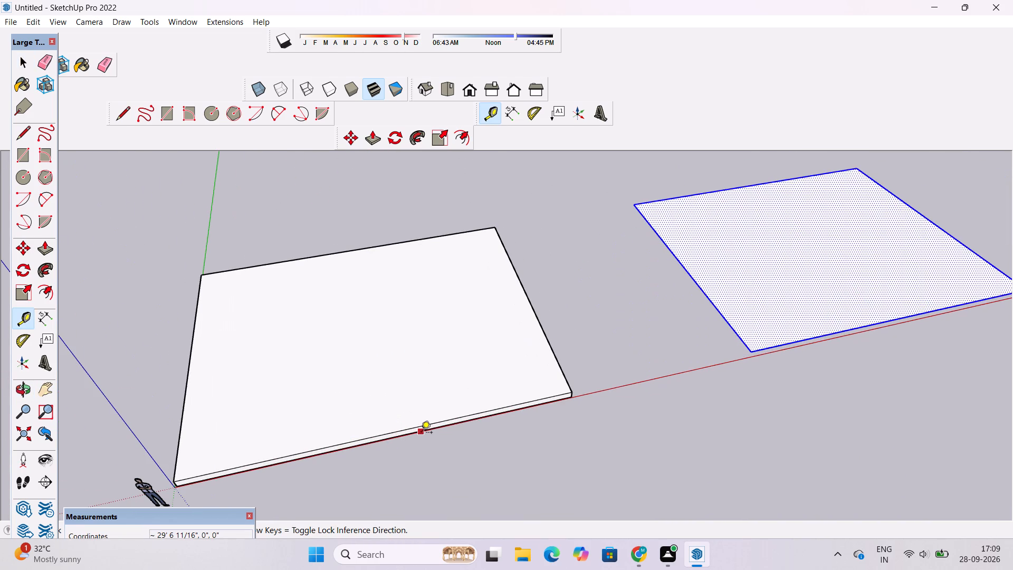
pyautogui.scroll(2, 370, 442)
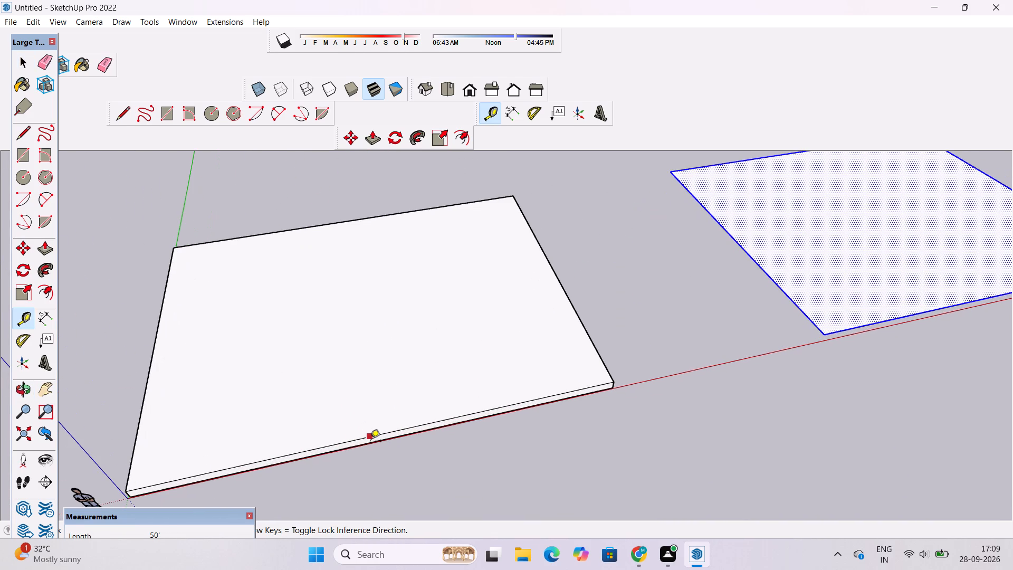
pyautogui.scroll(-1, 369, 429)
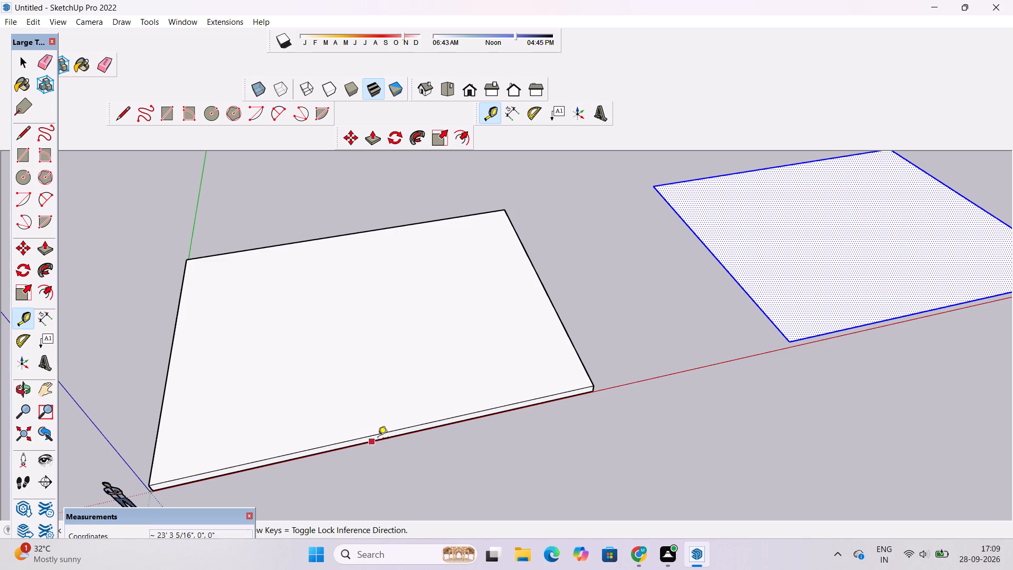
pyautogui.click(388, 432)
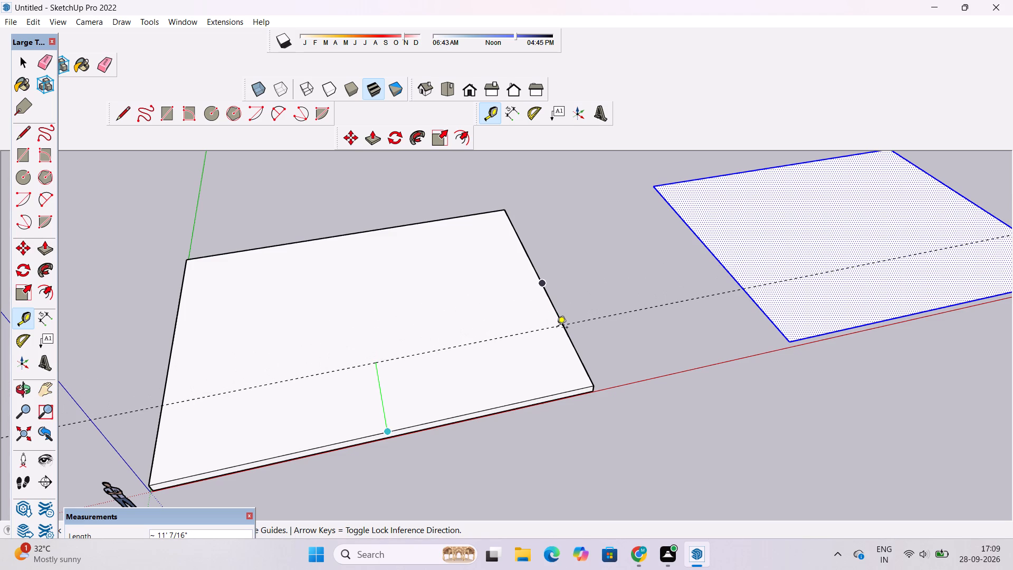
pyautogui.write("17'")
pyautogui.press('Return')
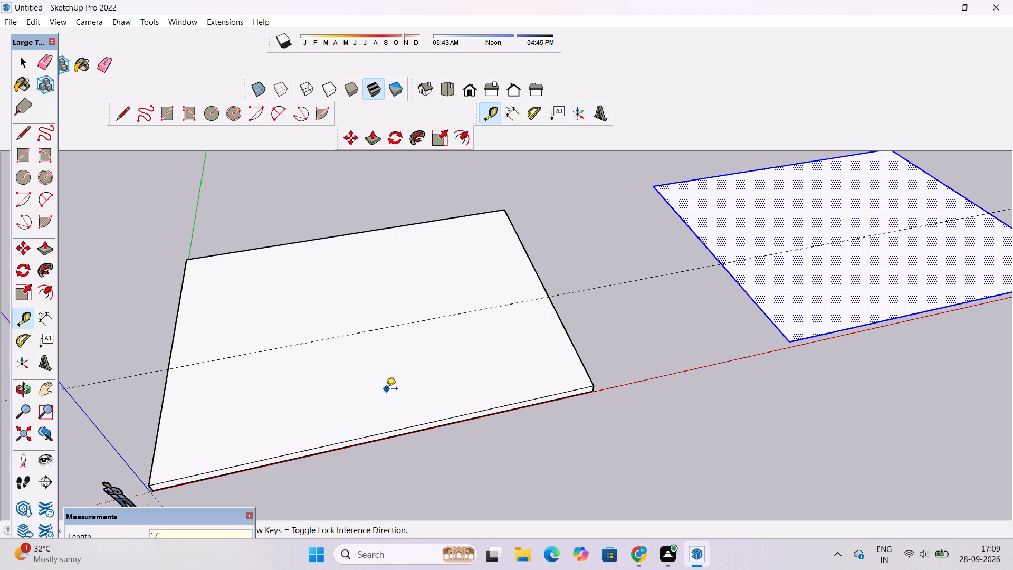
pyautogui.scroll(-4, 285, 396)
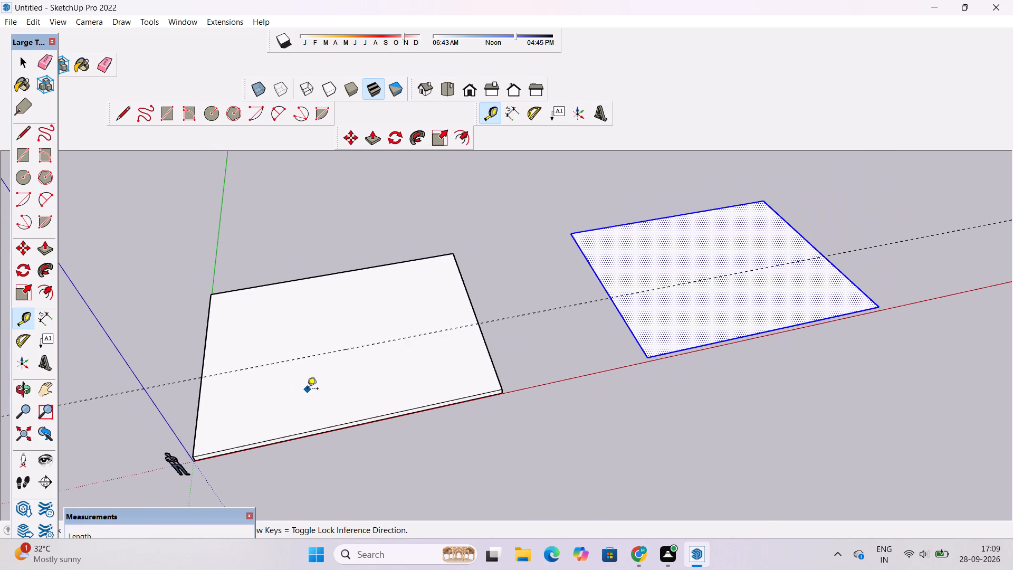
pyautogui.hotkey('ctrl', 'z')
# Place a guide line 15' inward from the slab's top front edge, parallel to it.
pyautogui.click(355, 420)
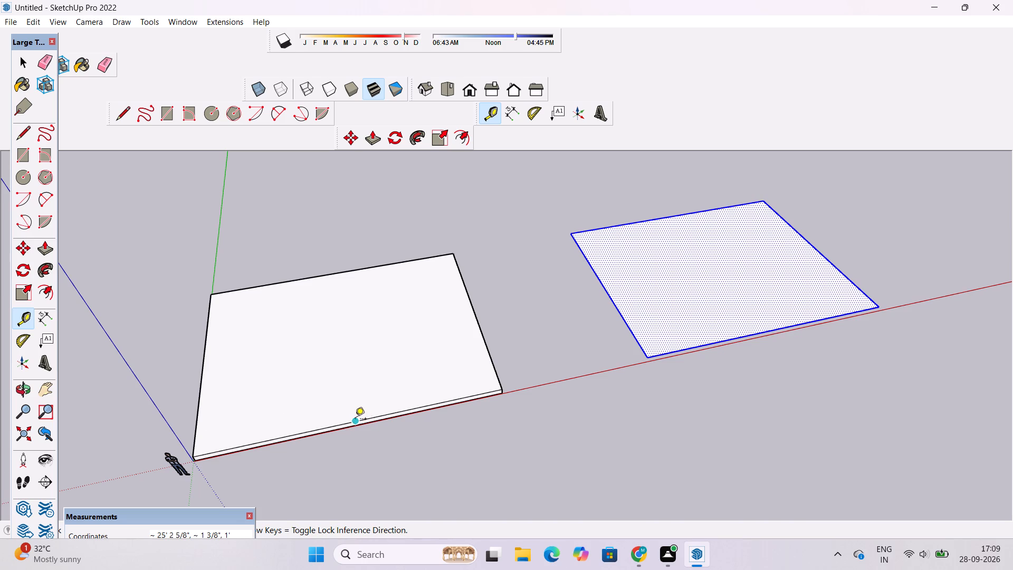
pyautogui.write("15'")
pyautogui.press('Return')
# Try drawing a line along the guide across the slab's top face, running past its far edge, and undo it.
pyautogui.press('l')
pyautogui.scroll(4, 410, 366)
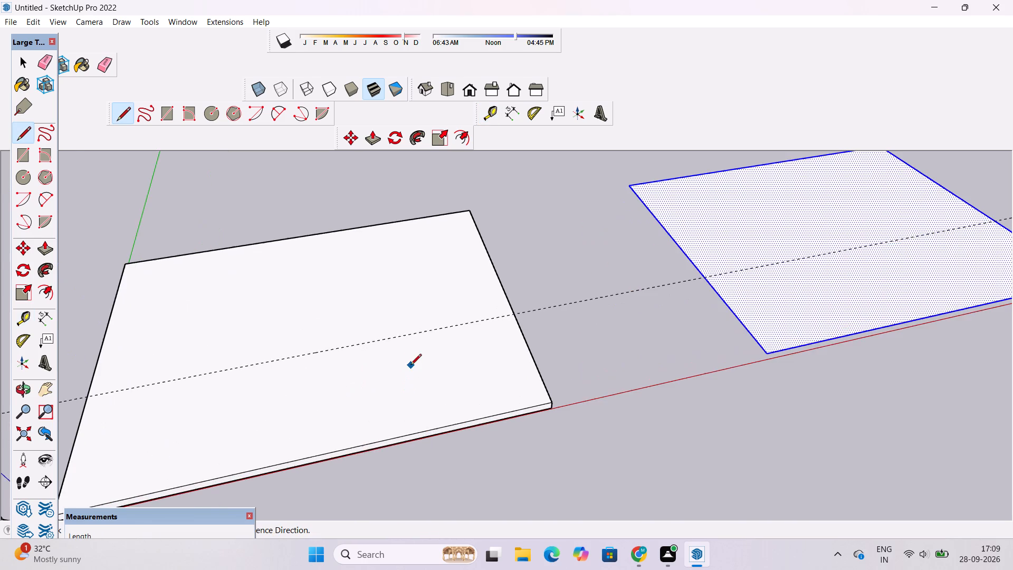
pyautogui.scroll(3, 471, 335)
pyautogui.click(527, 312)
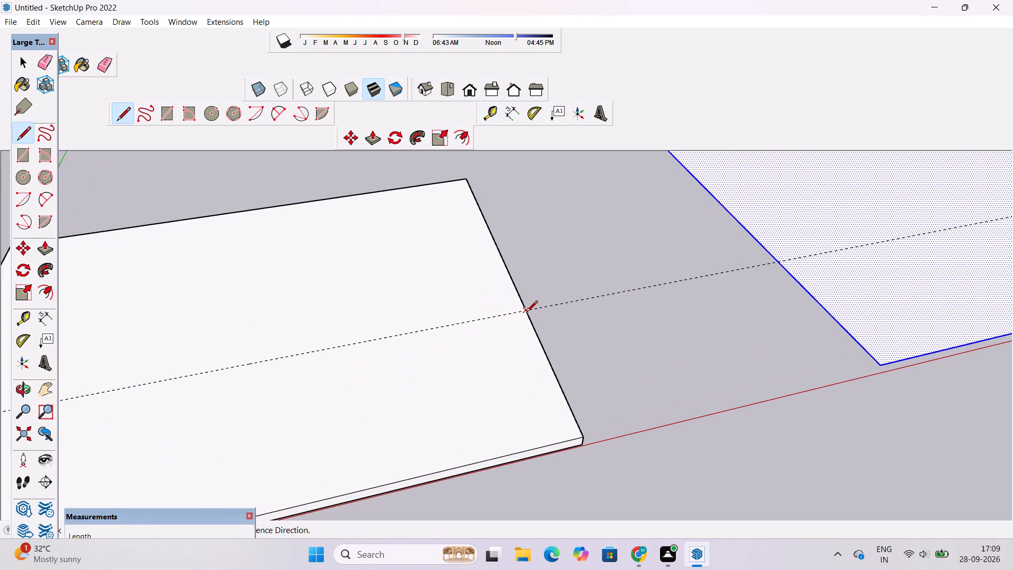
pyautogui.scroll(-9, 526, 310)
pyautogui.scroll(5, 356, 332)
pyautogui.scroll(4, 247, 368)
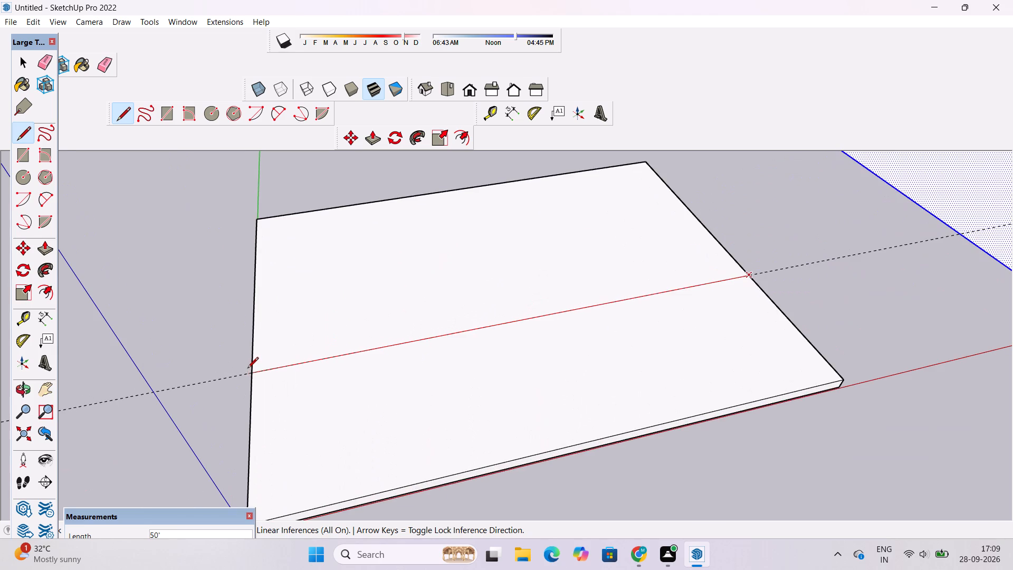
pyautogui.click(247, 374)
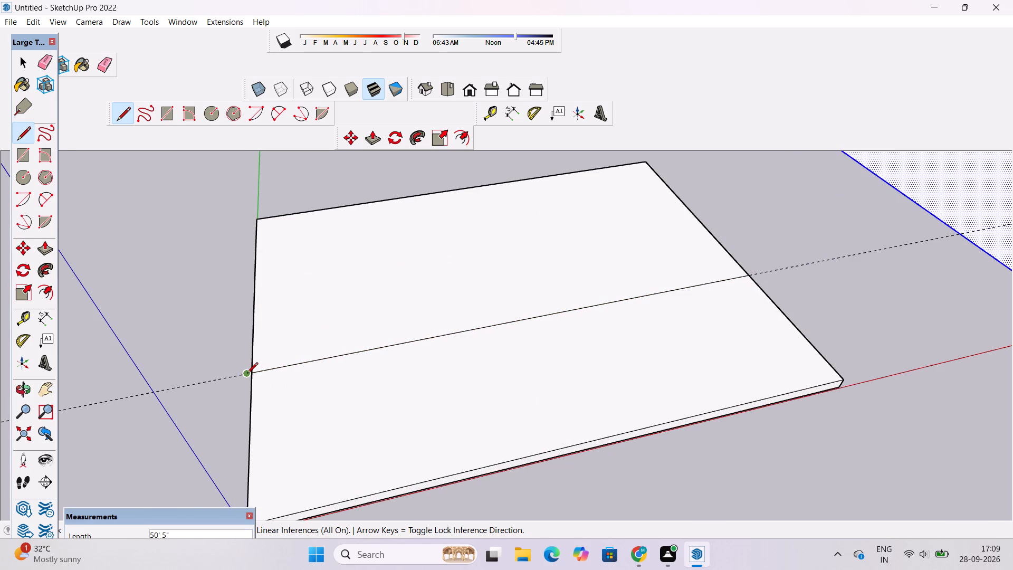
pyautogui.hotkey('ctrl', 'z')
# Draw a 50' line along the guide between the two side edges of the slab's top face.
pyautogui.scroll(-5, 234, 374)
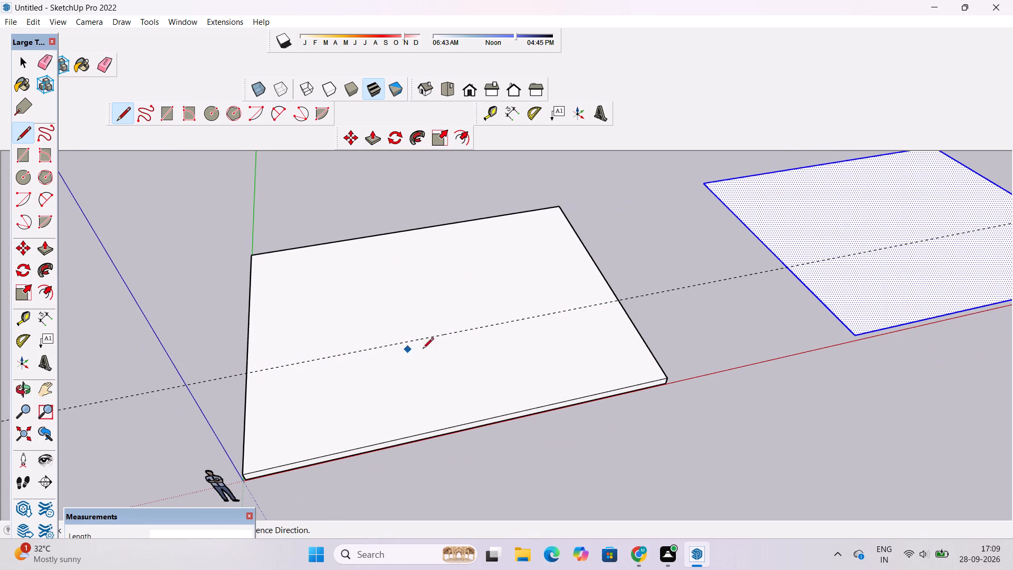
pyautogui.scroll(8, 616, 302)
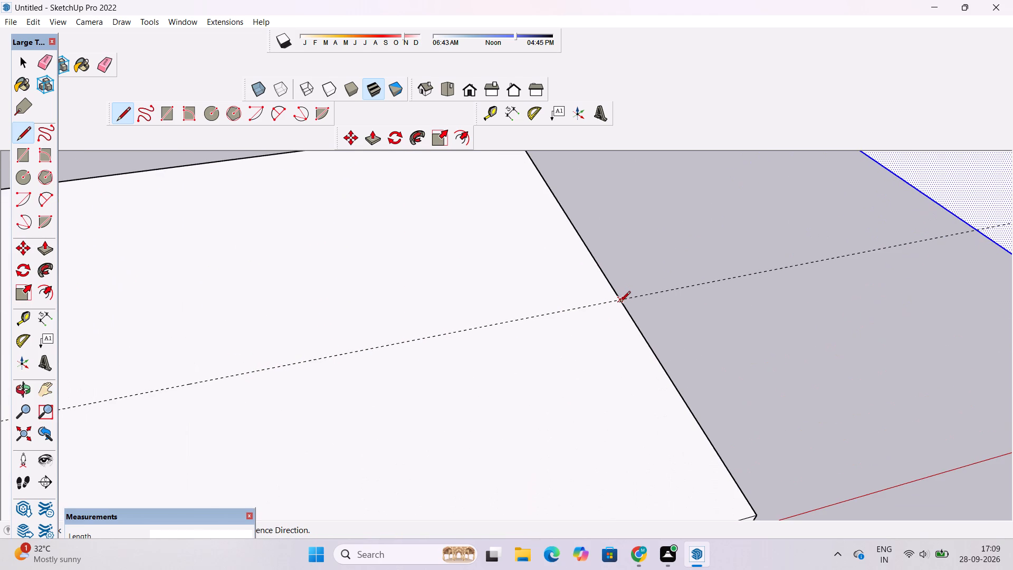
pyautogui.click(620, 301)
pyautogui.scroll(-6, 620, 301)
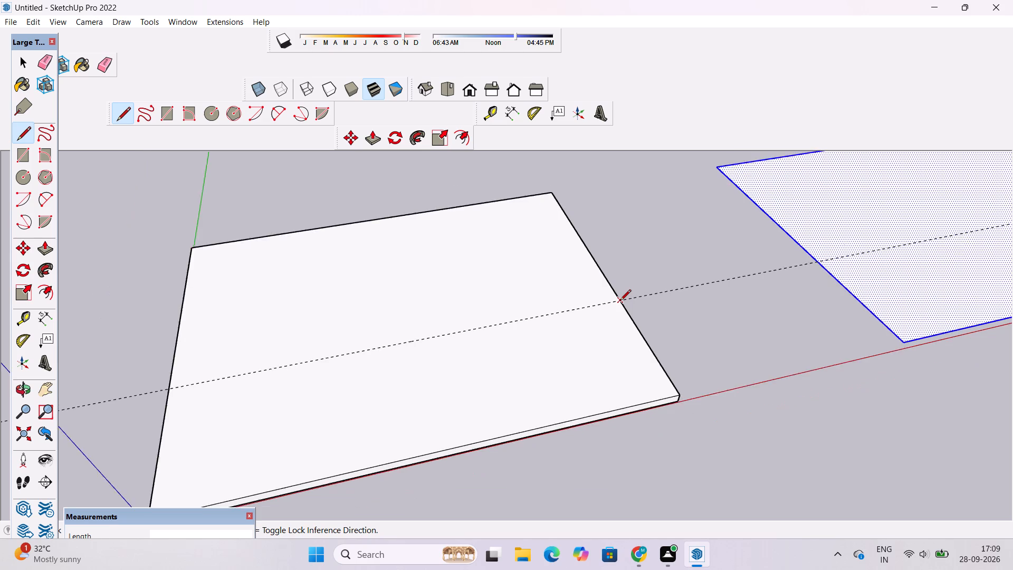
pyautogui.scroll(-4, 620, 301)
pyautogui.scroll(4, 438, 334)
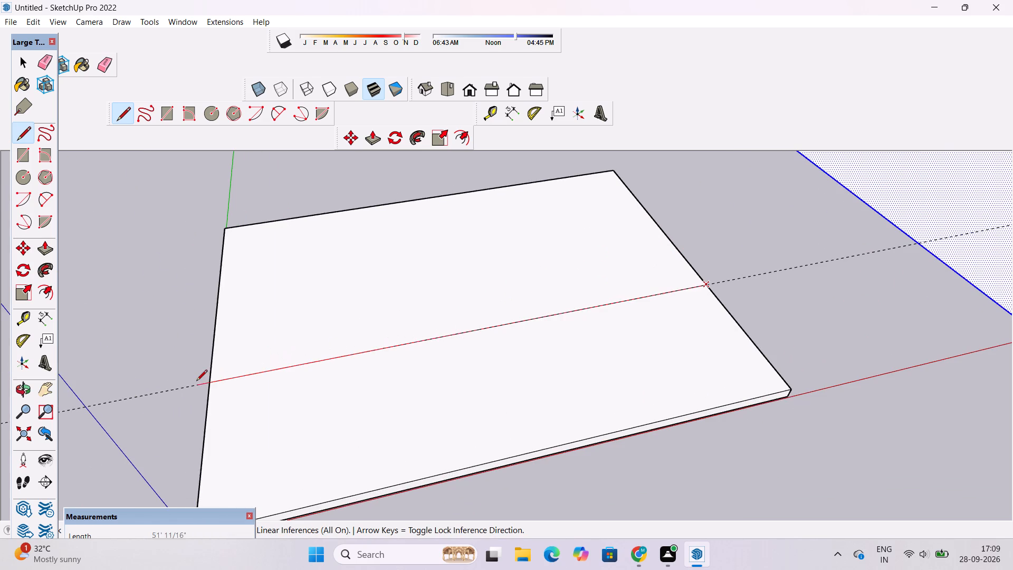
pyautogui.click(212, 382)
pyautogui.press('space')
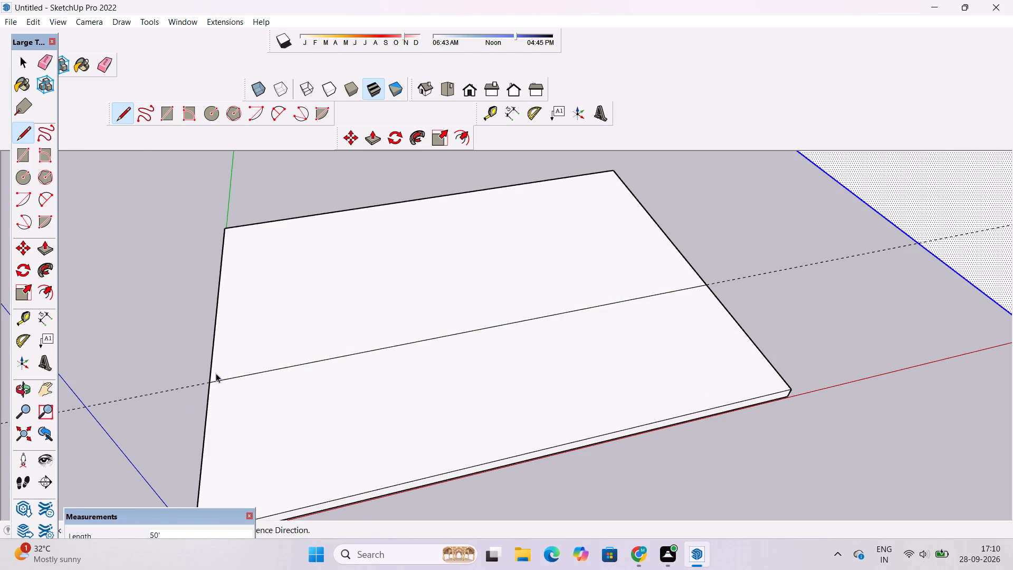
# Erase the guide line that crosses the slab.
pyautogui.press('e')
pyautogui.moveTo(171, 370); pyautogui.dragTo(167, 379)
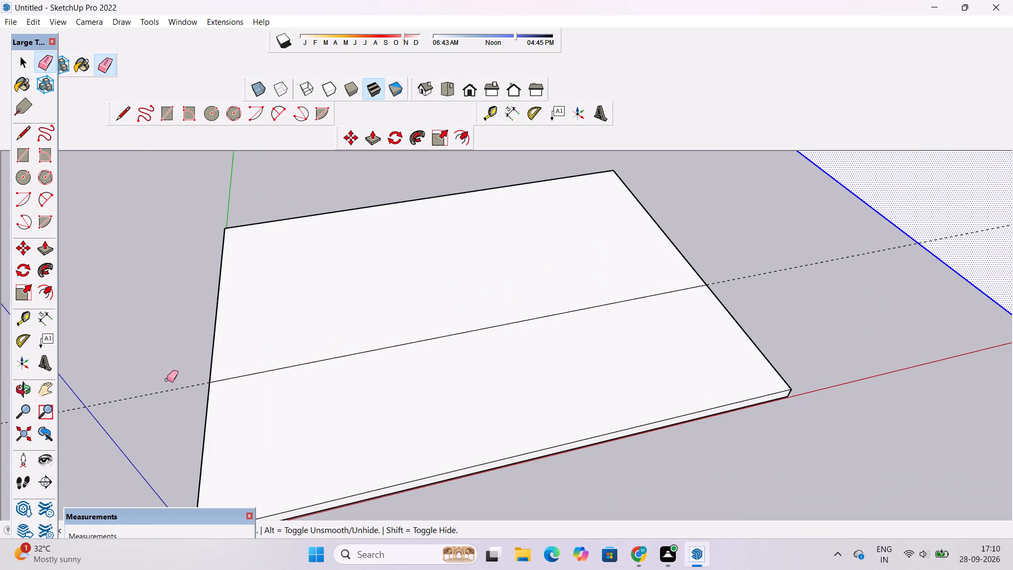
pyautogui.moveTo(167, 379); pyautogui.dragTo(165, 396)
# Examine the divided top face of the slab and its edges from several angles and distances.
pyautogui.press('o')
pyautogui.scroll(-6, 165, 389)
pyautogui.moveTo(355, 395); pyautogui.dragTo(295, 319)
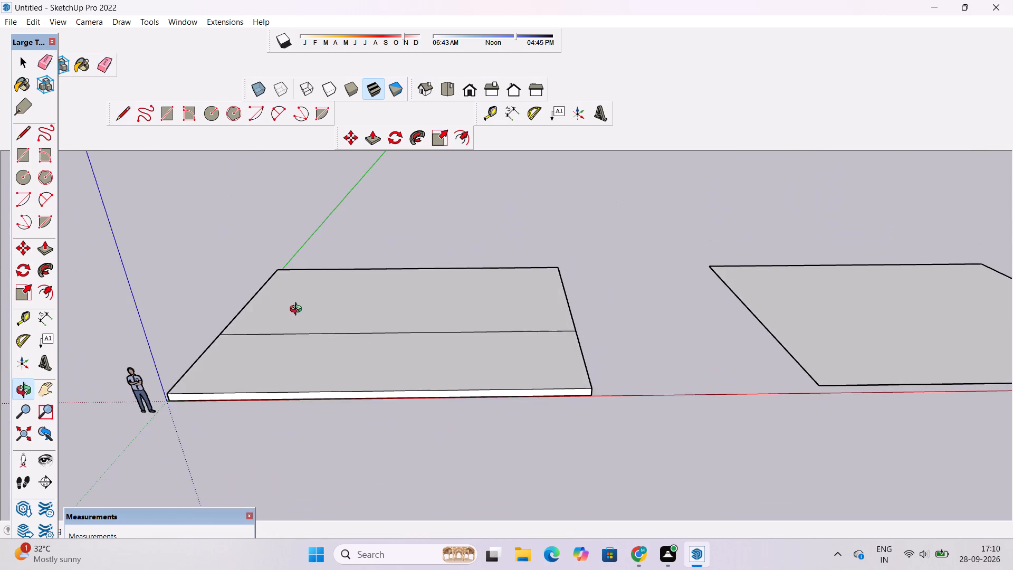
pyautogui.scroll(-6, 298, 310)
pyautogui.moveTo(288, 367); pyautogui.dragTo(402, 364)
pyautogui.scroll(4, 321, 350)
pyautogui.moveTo(284, 353); pyautogui.dragTo(509, 300)
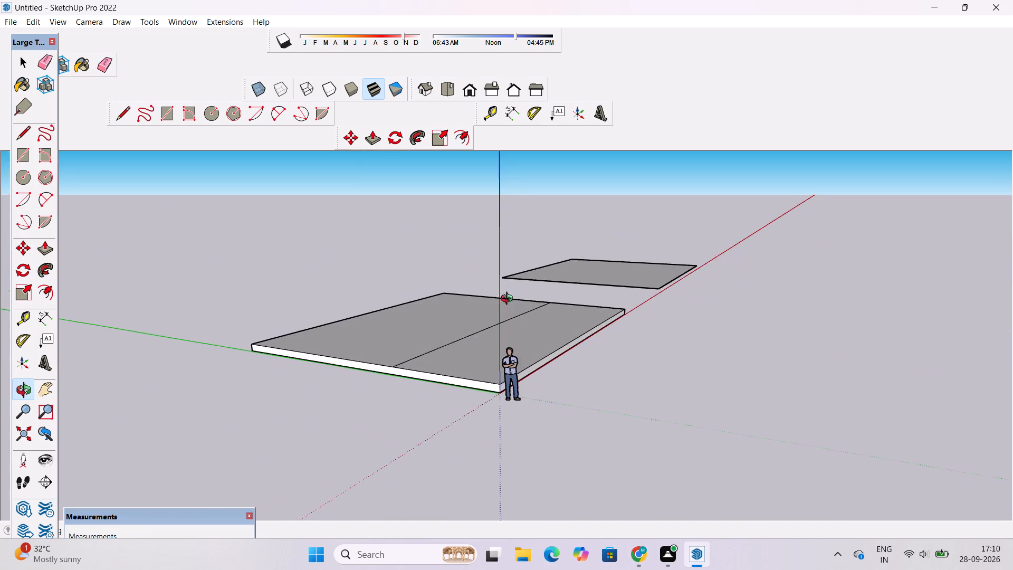
pyautogui.moveTo(509, 300); pyautogui.dragTo(506, 302)
pyautogui.scroll(3, 345, 355)
pyautogui.scroll(-2, 345, 366)
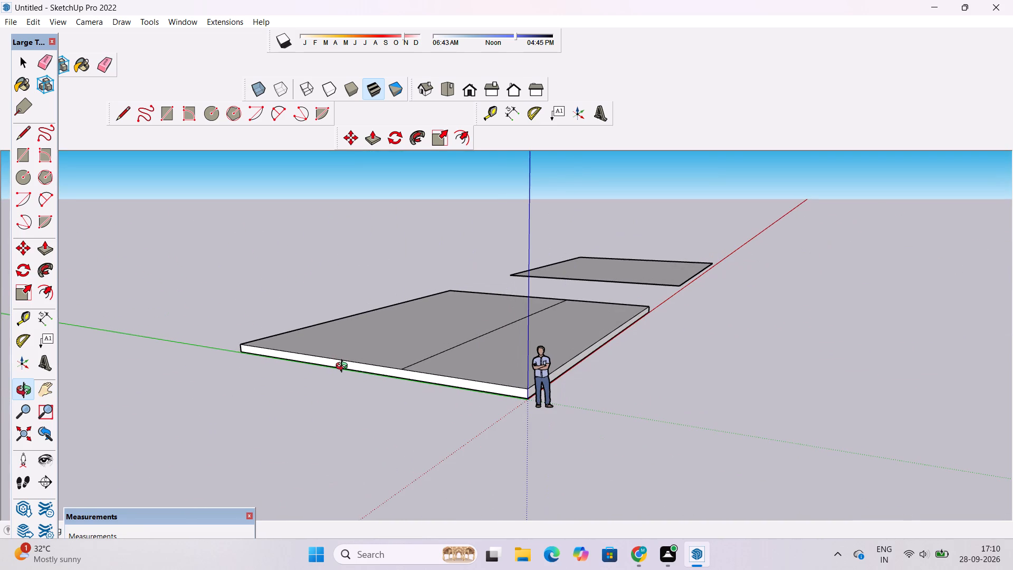
pyautogui.scroll(2, 353, 339)
pyautogui.moveTo(371, 357); pyautogui.dragTo(381, 386)
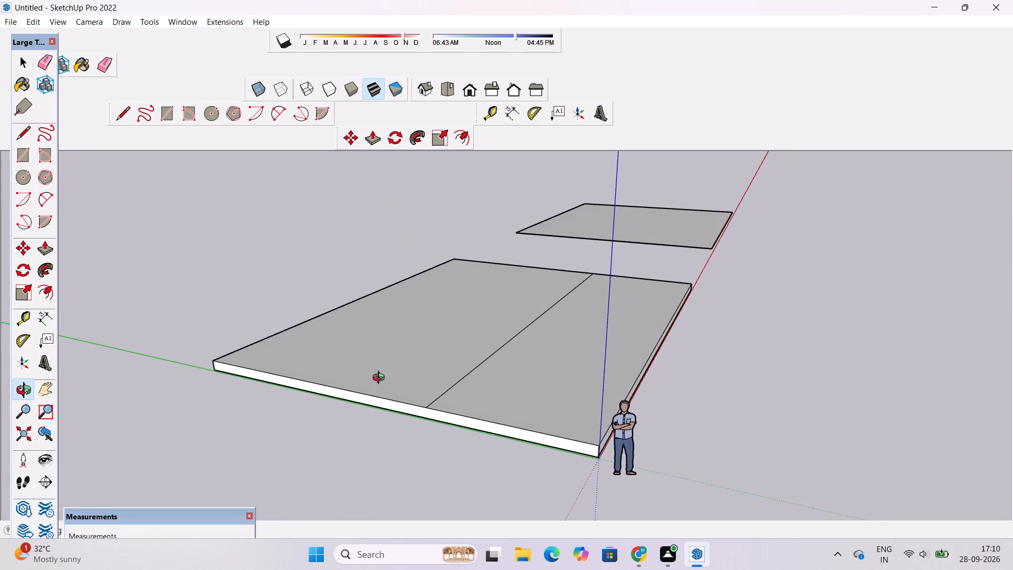
pyautogui.keyDown('shift'); pyautogui.moveTo(396, 354); pyautogui.dragTo(320, 354); pyautogui.keyUp('shift')
pyautogui.scroll(4, 303, 383)
pyautogui.moveTo(303, 383); pyautogui.dragTo(278, 394)
pyautogui.moveTo(278, 394); pyautogui.dragTo(282, 411)
pyautogui.keyDown('shift'); pyautogui.moveTo(282, 412); pyautogui.dragTo(290, 397); pyautogui.keyUp('shift')
pyautogui.scroll(-5, 297, 384)
pyautogui.moveTo(297, 384); pyautogui.dragTo(303, 401)
pyautogui.scroll(3, 301, 398)
pyautogui.moveTo(301, 398); pyautogui.dragTo(321, 376)
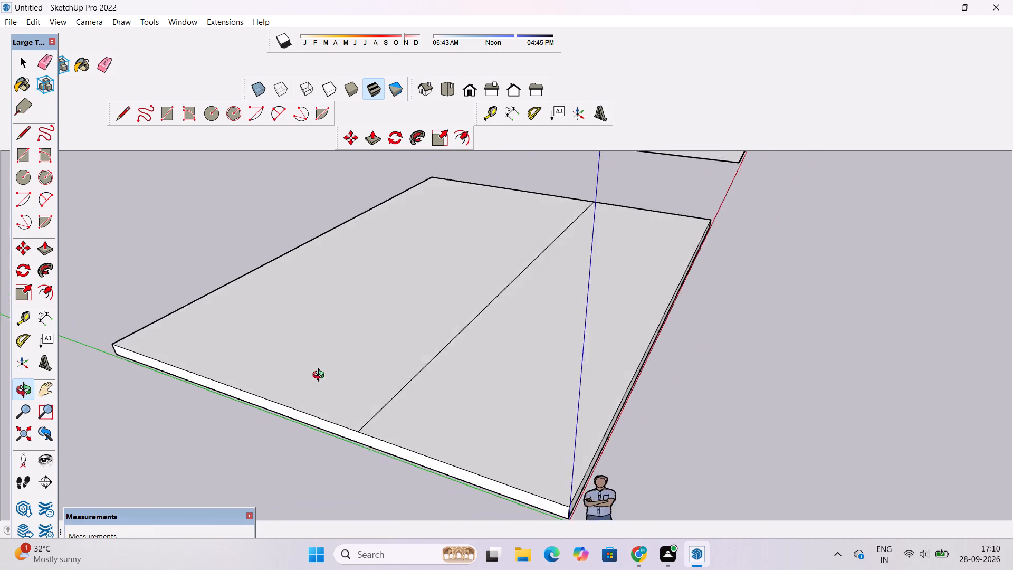
pyautogui.moveTo(321, 376); pyautogui.dragTo(324, 370)
pyautogui.moveTo(412, 372); pyautogui.dragTo(254, 395)
pyautogui.scroll(-5, 253, 391)
pyautogui.keyDown('shift'); pyautogui.moveTo(432, 319); pyautogui.dragTo(357, 378); pyautogui.keyUp('shift')
pyautogui.scroll(3, 315, 393)
pyautogui.moveTo(304, 376); pyautogui.dragTo(304, 331)
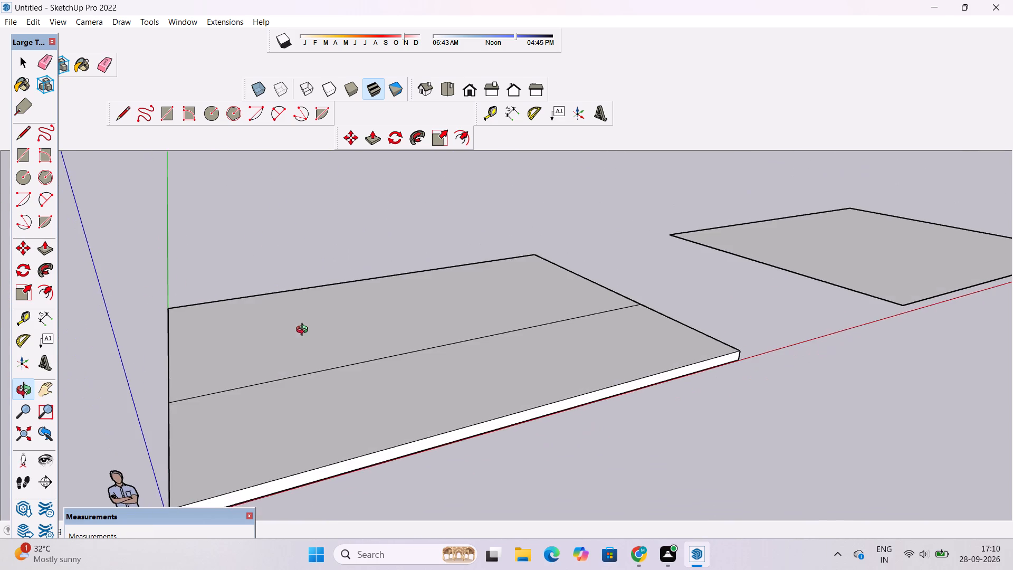
pyautogui.moveTo(300, 341); pyautogui.dragTo(316, 367)
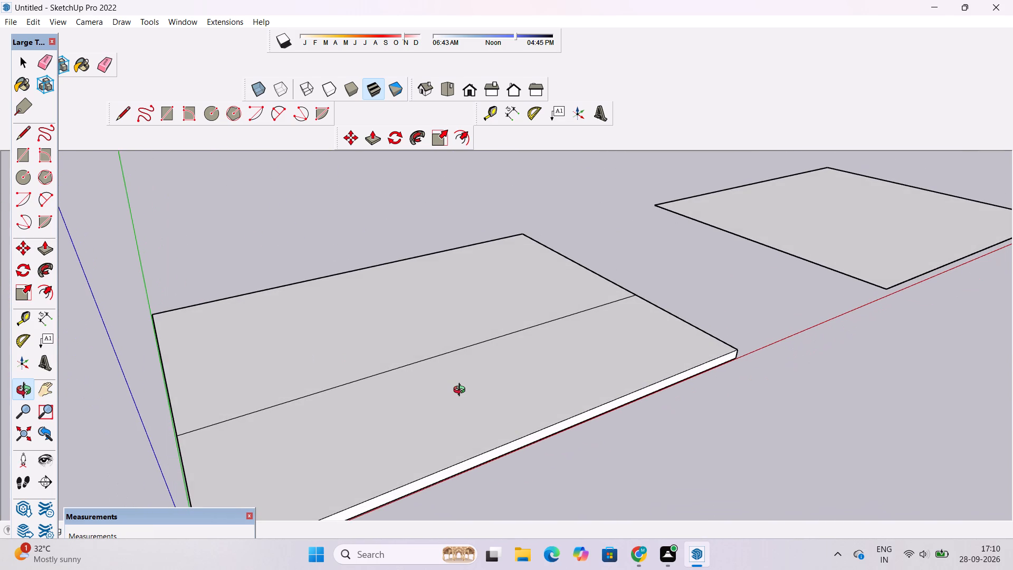
pyautogui.scroll(-3, 456, 386)
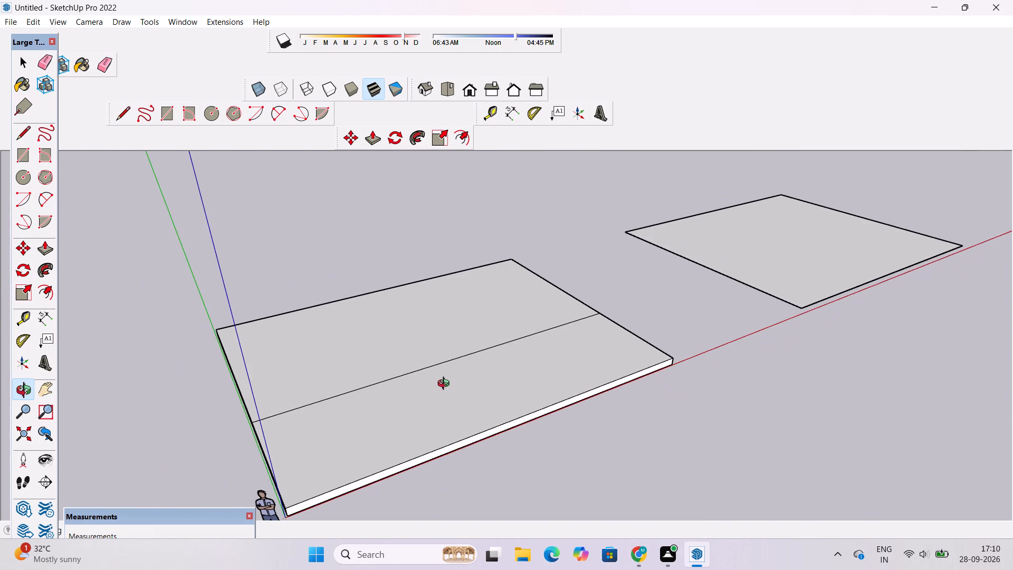
pyautogui.scroll(3, 445, 385)
pyautogui.keyDown('shift'); pyautogui.moveTo(357, 388); pyautogui.dragTo(387, 378); pyautogui.keyUp('shift')
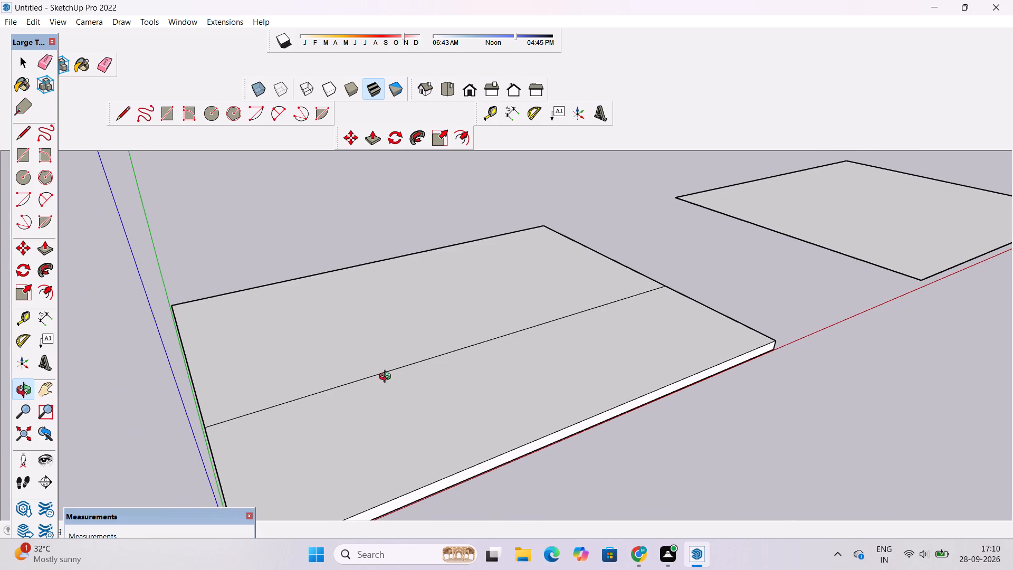
pyautogui.scroll(3, 387, 378)
pyautogui.scroll(-3, 387, 378)
pyautogui.scroll(3, 387, 377)
pyautogui.moveTo(282, 381); pyautogui.dragTo(423, 319)
pyautogui.scroll(-6, 426, 318)
pyautogui.moveTo(348, 351); pyautogui.dragTo(454, 347)
pyautogui.click(405, 355)
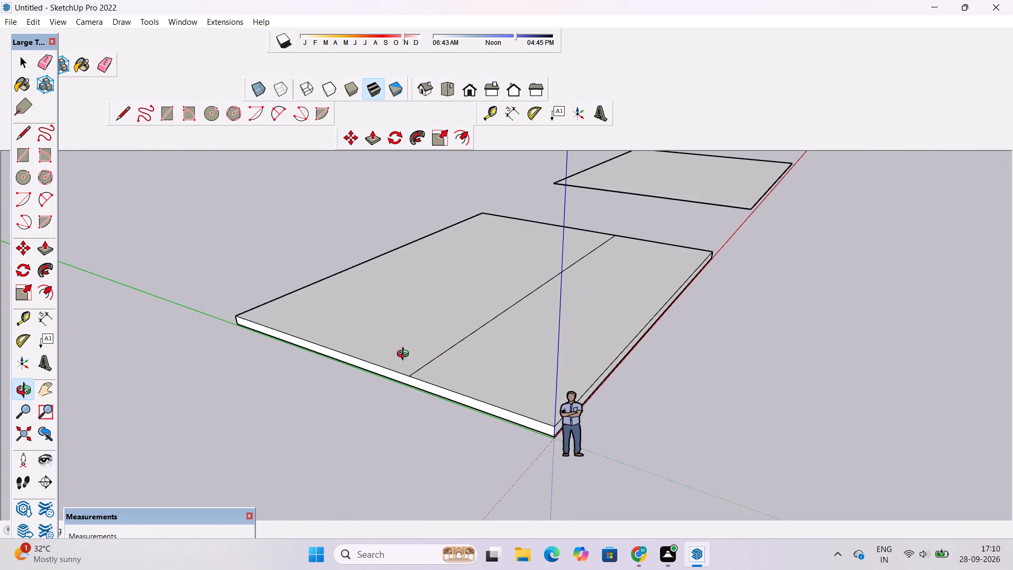
pyautogui.scroll(-2, 408, 355)
pyautogui.moveTo(455, 357); pyautogui.dragTo(357, 374)
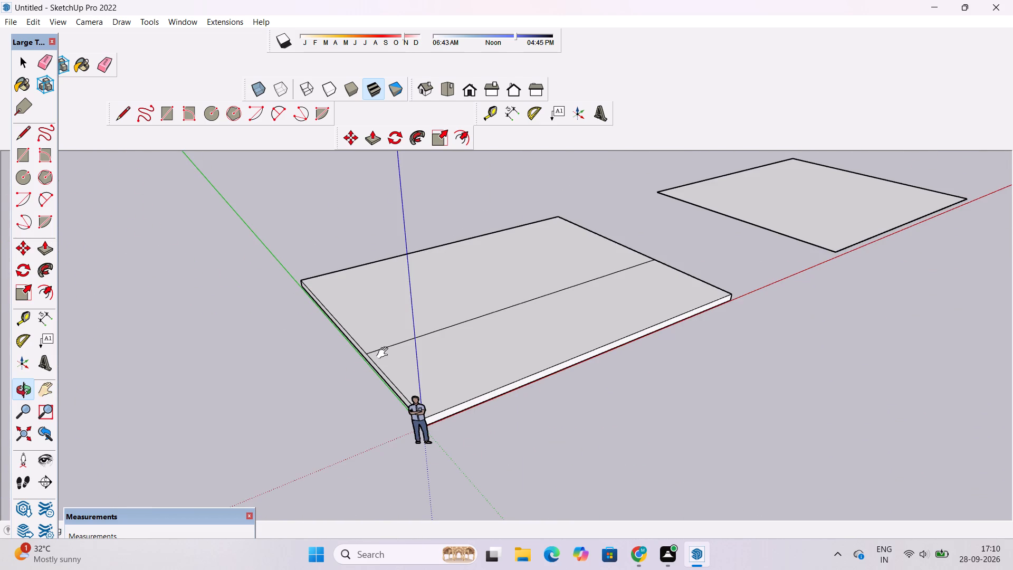
pyautogui.keyDown('shift'); pyautogui.moveTo(385, 353); pyautogui.dragTo(377, 353); pyautogui.keyUp('shift')
pyautogui.keyDown('shift'); pyautogui.moveTo(411, 344); pyautogui.dragTo(382, 378); pyautogui.keyUp('shift')
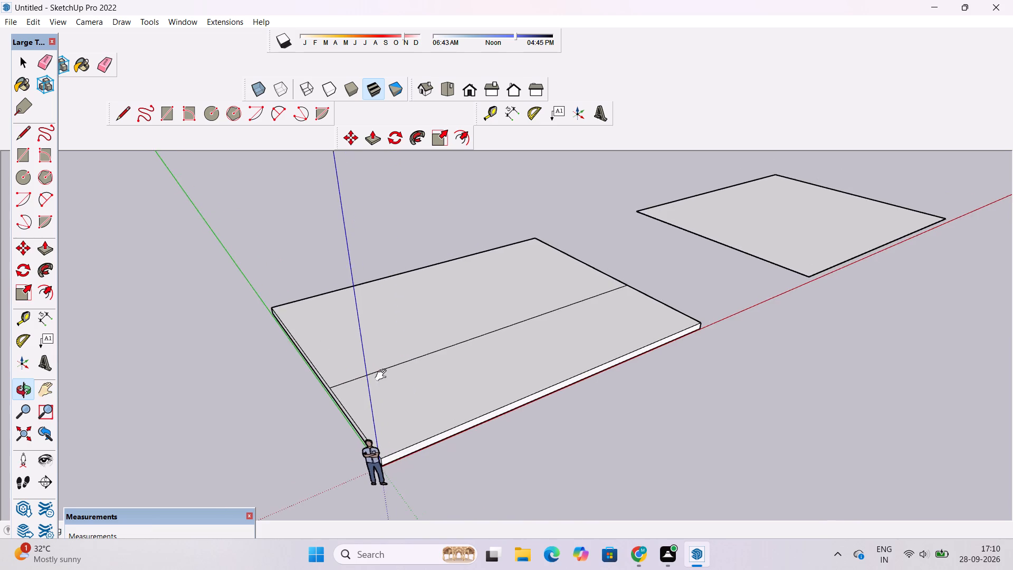
pyautogui.scroll(2, 386, 371)
pyautogui.moveTo(393, 364); pyautogui.dragTo(484, 337)
pyautogui.keyDown('shift'); pyautogui.moveTo(393, 364); pyautogui.dragTo(366, 378); pyautogui.keyUp('shift')
pyautogui.scroll(-5, 414, 346)
pyautogui.keyDown('shift'); pyautogui.moveTo(434, 330); pyautogui.dragTo(307, 385); pyautogui.keyUp('shift')
# Push/Pull the larger rear section of the slab's top face upward about 10' 6".
pyautogui.press('p')
pyautogui.click(319, 376)
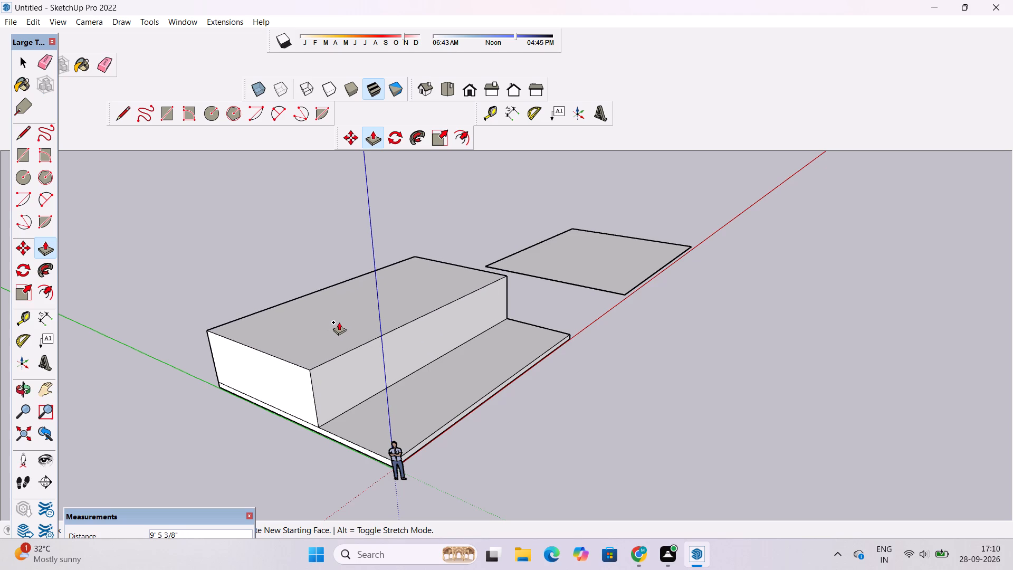
pyautogui.scroll(-2, 337, 322)
pyautogui.scroll(2, 333, 318)
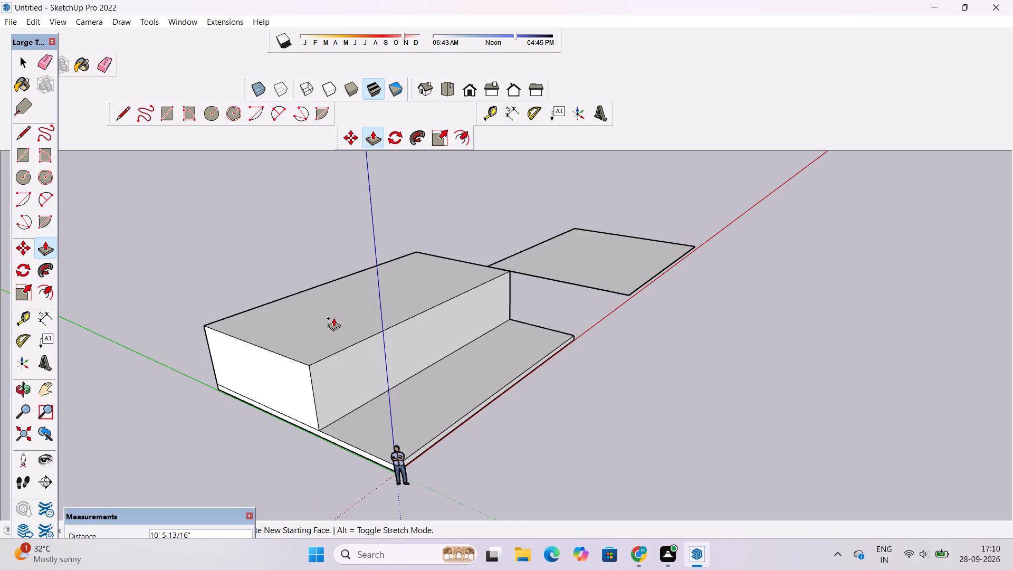
# Examine the raised rear block and the front strip of the slab from the front and from above.
pyautogui.press('o')
pyautogui.moveTo(482, 398); pyautogui.dragTo(377, 383)
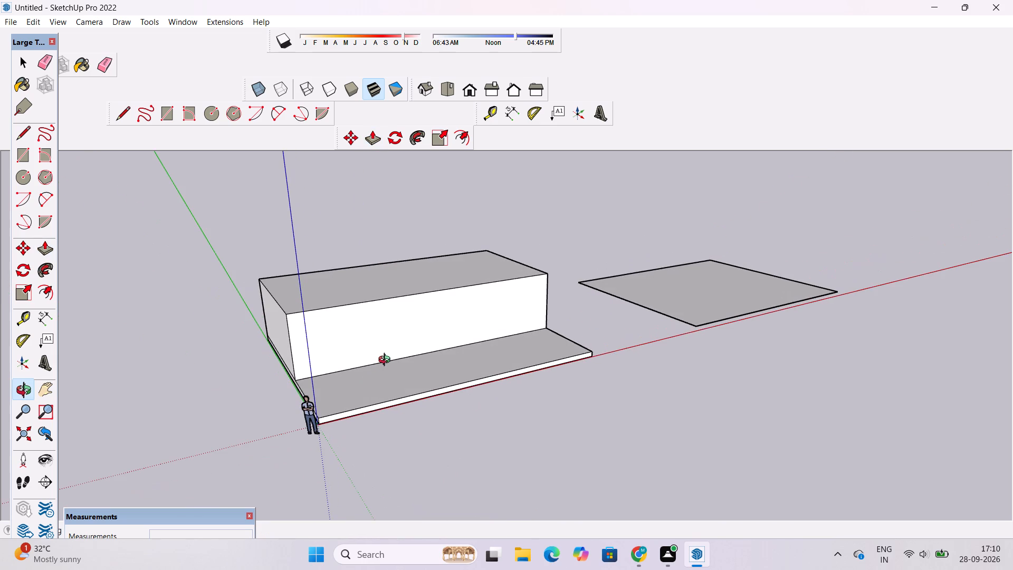
pyautogui.moveTo(484, 345); pyautogui.dragTo(445, 414)
pyautogui.keyDown('shift'); pyautogui.moveTo(417, 417); pyautogui.dragTo(385, 394); pyautogui.keyUp('shift')
pyautogui.keyDown('shift'); pyautogui.scroll(3, 364, 396); pyautogui.keyUp('shift')
pyautogui.moveTo(364, 399); pyautogui.dragTo(356, 354)
pyautogui.keyDown('shift'); pyautogui.moveTo(361, 360); pyautogui.dragTo(369, 354); pyautogui.keyUp('shift')
pyautogui.moveTo(368, 374); pyautogui.dragTo(367, 389)
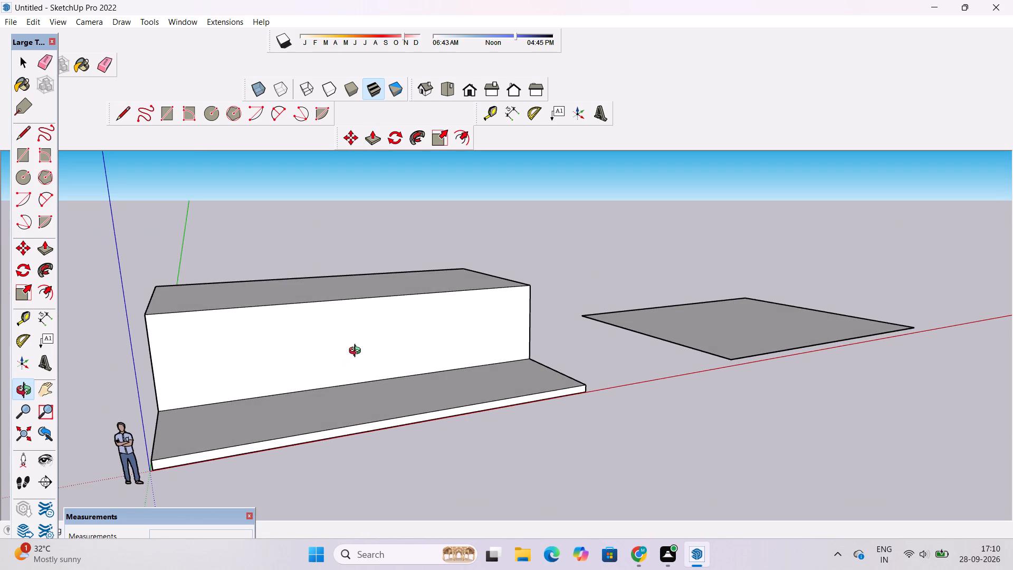
pyautogui.click(367, 357)
pyautogui.moveTo(365, 369); pyautogui.dragTo(365, 374)
pyautogui.scroll(-4, 365, 374)
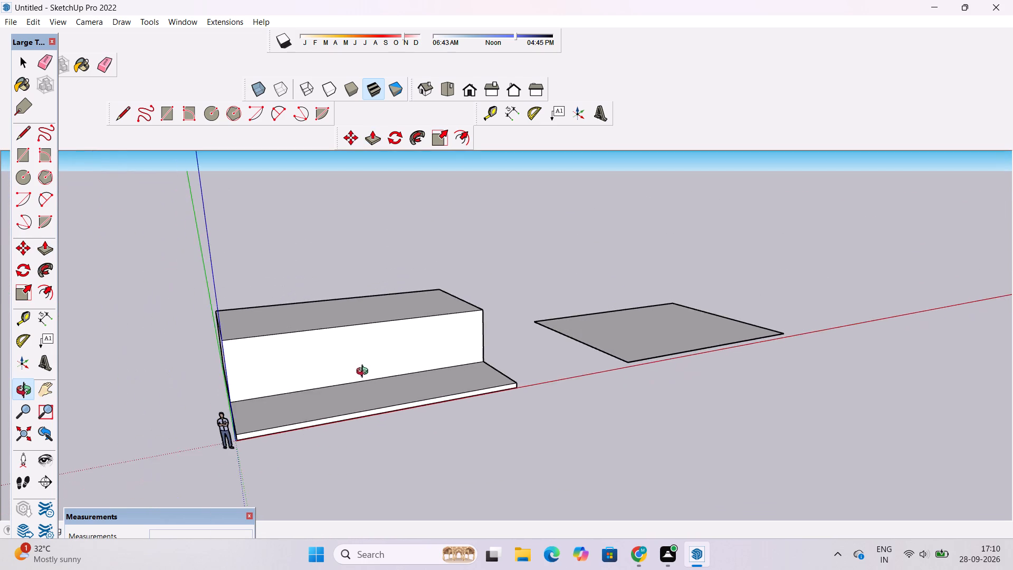
pyautogui.moveTo(416, 358); pyautogui.dragTo(369, 378)
pyautogui.scroll(2, 353, 374)
pyautogui.keyDown('shift'); pyautogui.moveTo(353, 371); pyautogui.dragTo(371, 393); pyautogui.keyUp('shift')
pyautogui.moveTo(366, 401); pyautogui.dragTo(366, 395)
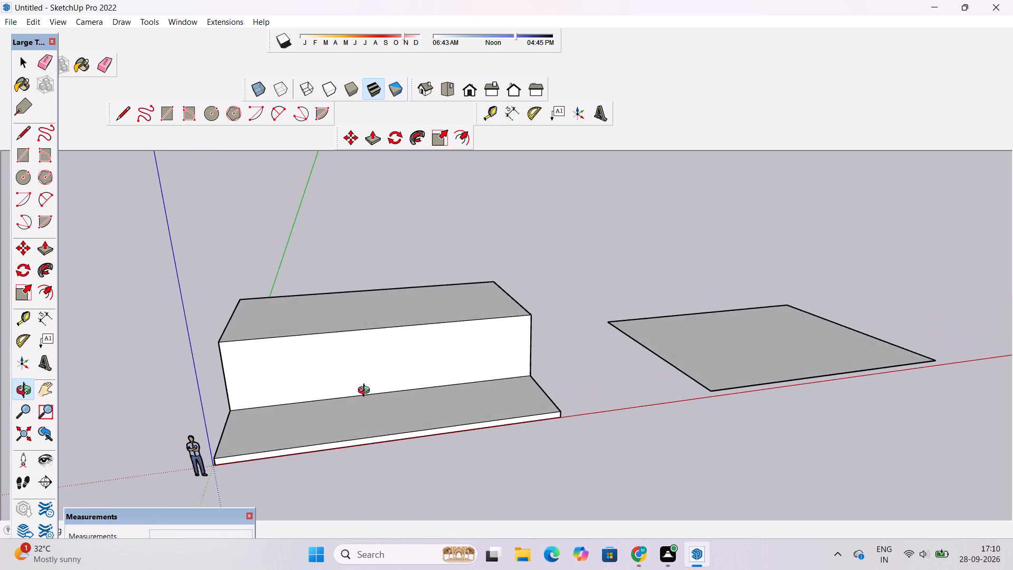
pyautogui.scroll(5, 364, 389)
pyautogui.moveTo(365, 393); pyautogui.dragTo(369, 369)
pyautogui.scroll(-5, 370, 365)
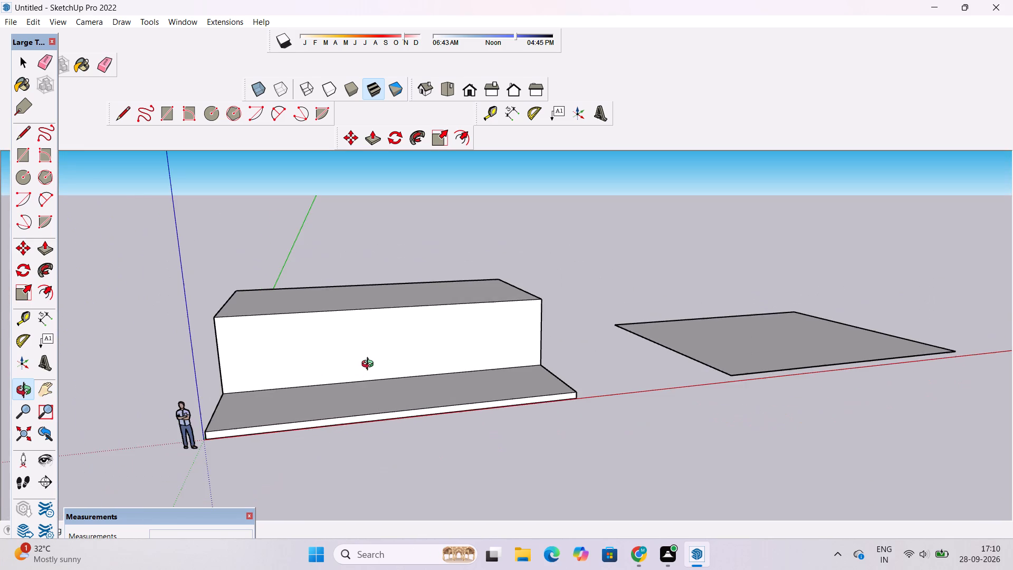
pyautogui.scroll(3, 370, 365)
pyautogui.keyDown('shift'); pyautogui.moveTo(372, 365); pyautogui.dragTo(321, 373); pyautogui.keyUp('shift')
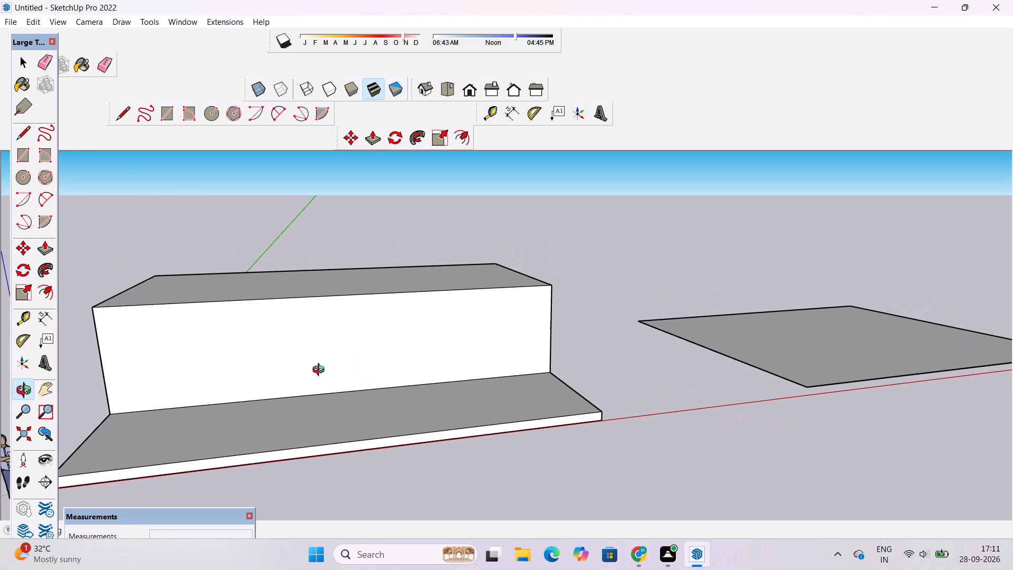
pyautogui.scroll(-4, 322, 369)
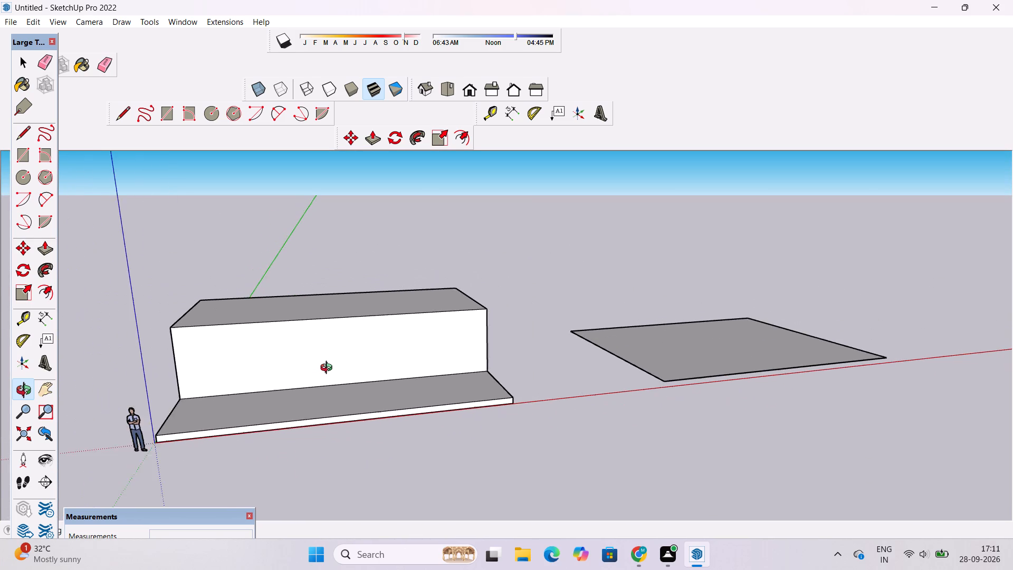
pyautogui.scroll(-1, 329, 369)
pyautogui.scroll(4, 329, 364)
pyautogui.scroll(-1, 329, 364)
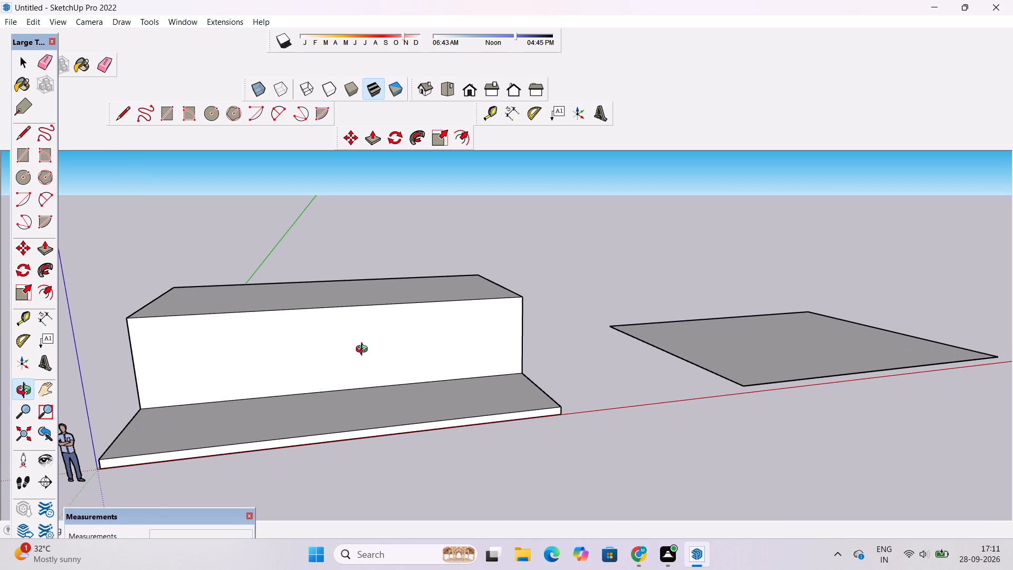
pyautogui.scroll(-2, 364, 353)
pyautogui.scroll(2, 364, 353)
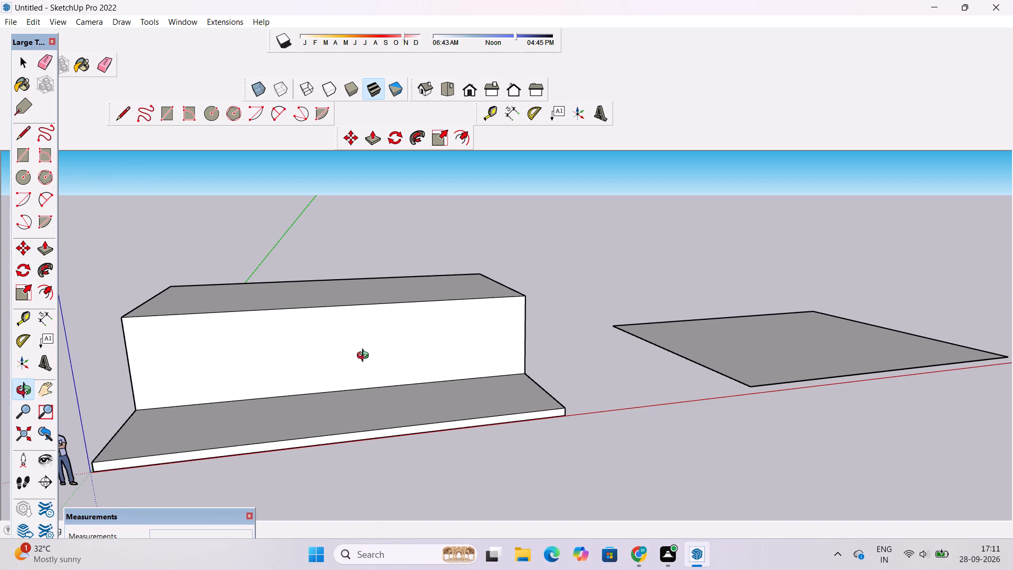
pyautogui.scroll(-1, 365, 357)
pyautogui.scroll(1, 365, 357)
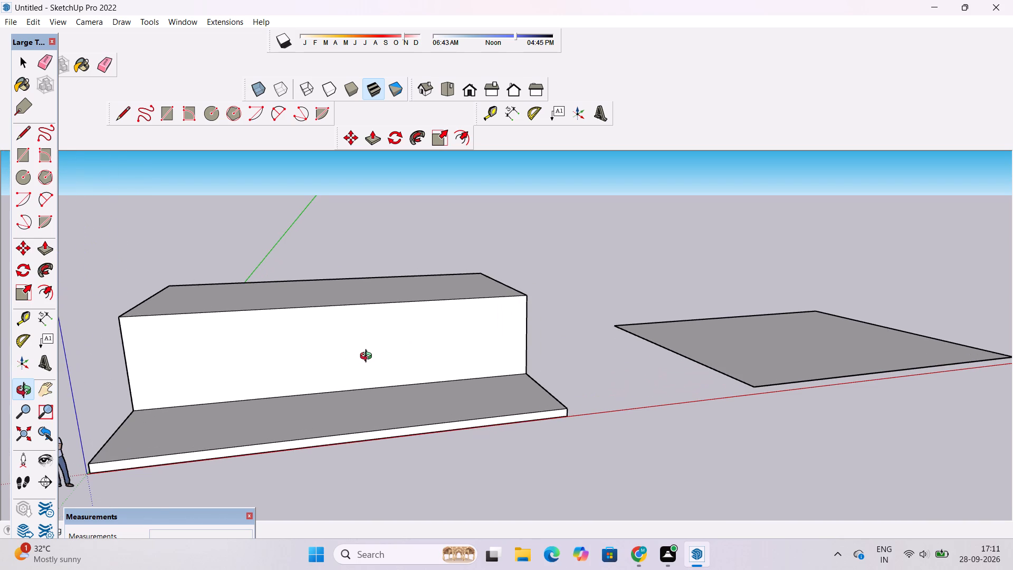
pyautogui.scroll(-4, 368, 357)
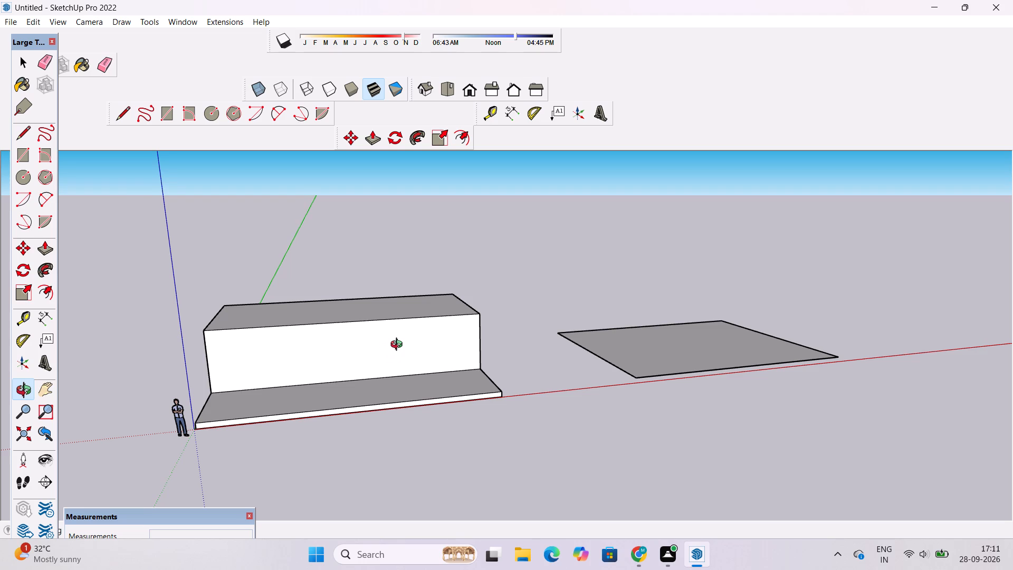
# Examine the raised rear block, its front face and the front strip of the slab from several angles.
pyautogui.moveTo(398, 345); pyautogui.dragTo(399, 374)
pyautogui.scroll(3, 381, 364)
pyautogui.moveTo(388, 353); pyautogui.dragTo(361, 367)
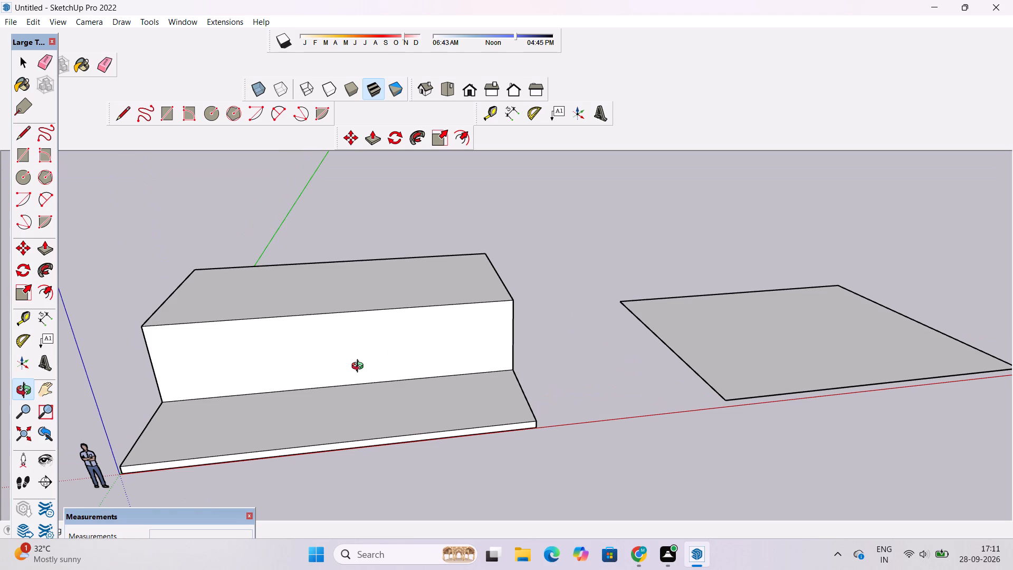
pyautogui.scroll(3, 359, 363)
pyautogui.keyDown('shift'); pyautogui.moveTo(425, 346); pyautogui.dragTo(457, 337); pyautogui.keyUp('shift')
pyautogui.moveTo(442, 350); pyautogui.dragTo(438, 350)
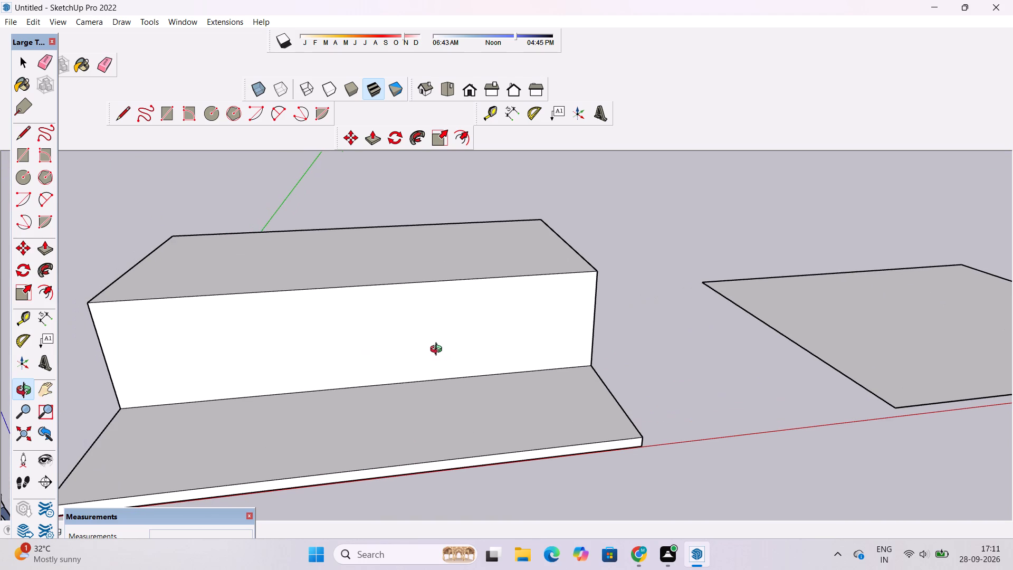
pyautogui.moveTo(438, 350); pyautogui.dragTo(418, 356)
pyautogui.keyDown('shift'); pyautogui.moveTo(279, 370); pyautogui.dragTo(313, 420); pyautogui.keyUp('shift')
pyautogui.moveTo(313, 420); pyautogui.dragTo(337, 403)
pyautogui.keyDown('shift'); pyautogui.moveTo(337, 403); pyautogui.dragTo(351, 395); pyautogui.keyUp('shift')
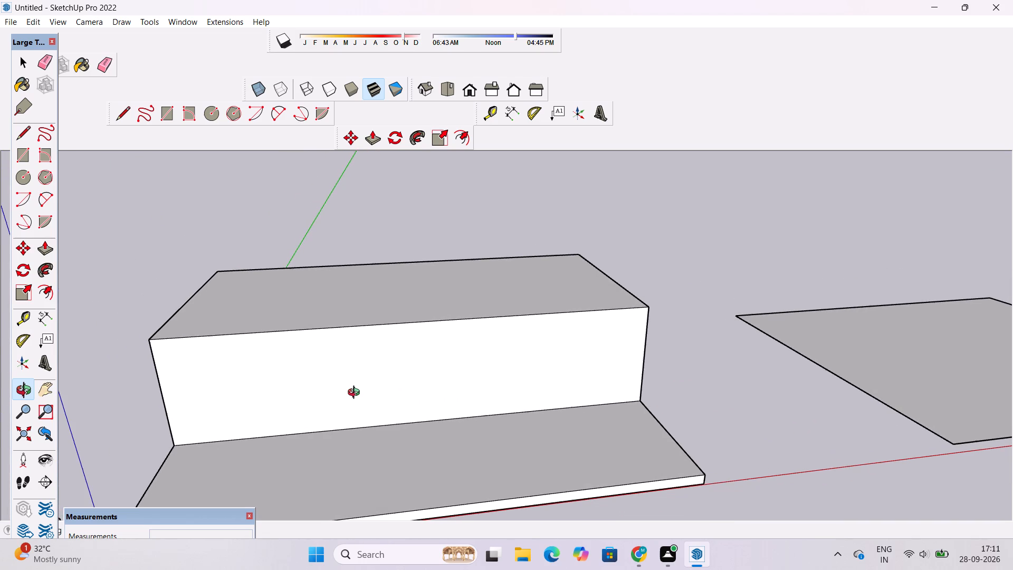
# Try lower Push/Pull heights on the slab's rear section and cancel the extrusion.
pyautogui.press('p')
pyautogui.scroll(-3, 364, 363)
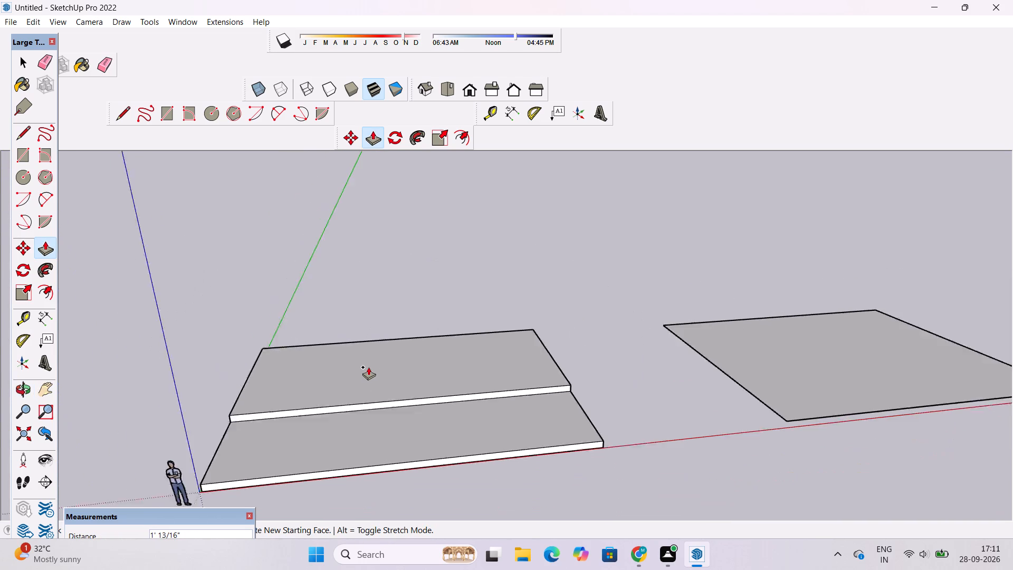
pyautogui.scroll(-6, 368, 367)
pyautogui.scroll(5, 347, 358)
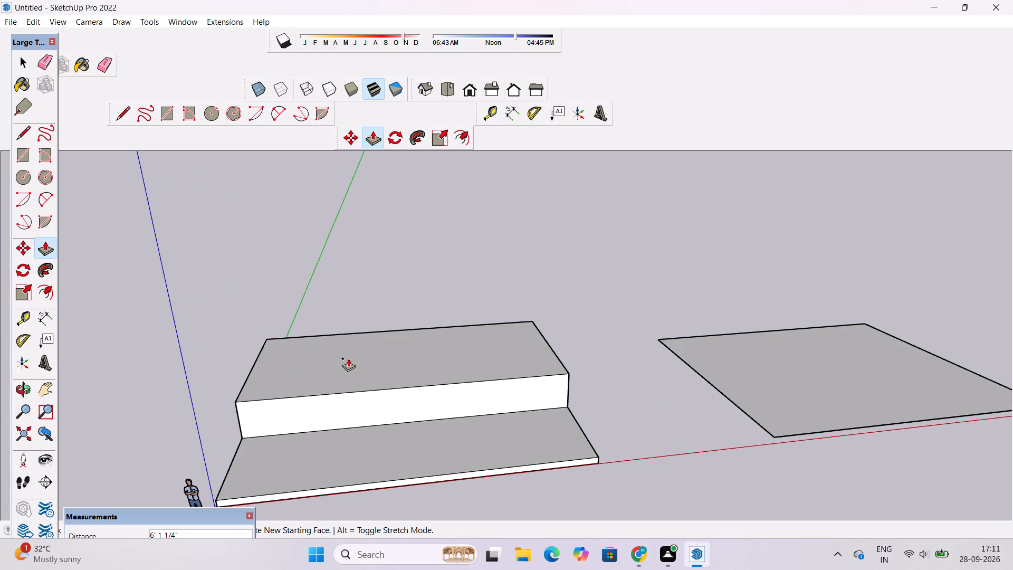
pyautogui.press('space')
# Examine the flat divided slab and the separate rectangle beside it from above and at several distances.
pyautogui.press('o')
pyautogui.moveTo(351, 361); pyautogui.dragTo(361, 407)
pyautogui.scroll(-3, 357, 407)
pyautogui.moveTo(371, 397); pyautogui.dragTo(342, 385)
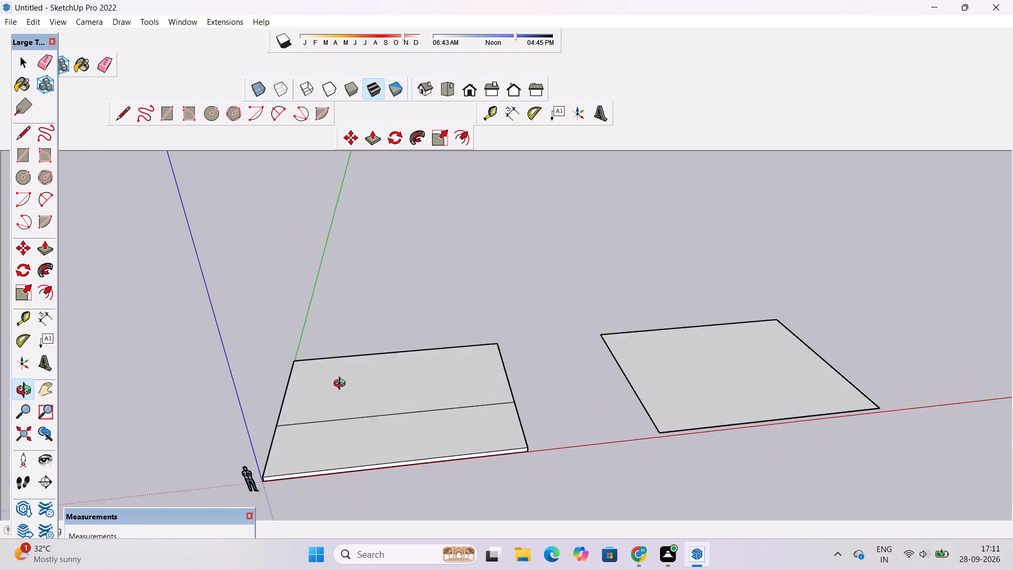
pyautogui.moveTo(342, 385); pyautogui.dragTo(340, 383)
pyautogui.keyDown('shift'); pyautogui.moveTo(329, 404); pyautogui.dragTo(336, 426); pyautogui.keyUp('shift')
pyautogui.keyDown('shift'); pyautogui.scroll(-3, 340, 403); pyautogui.keyUp('shift')
pyautogui.moveTo(341, 406); pyautogui.dragTo(345, 446)
pyautogui.scroll(2, 311, 440)
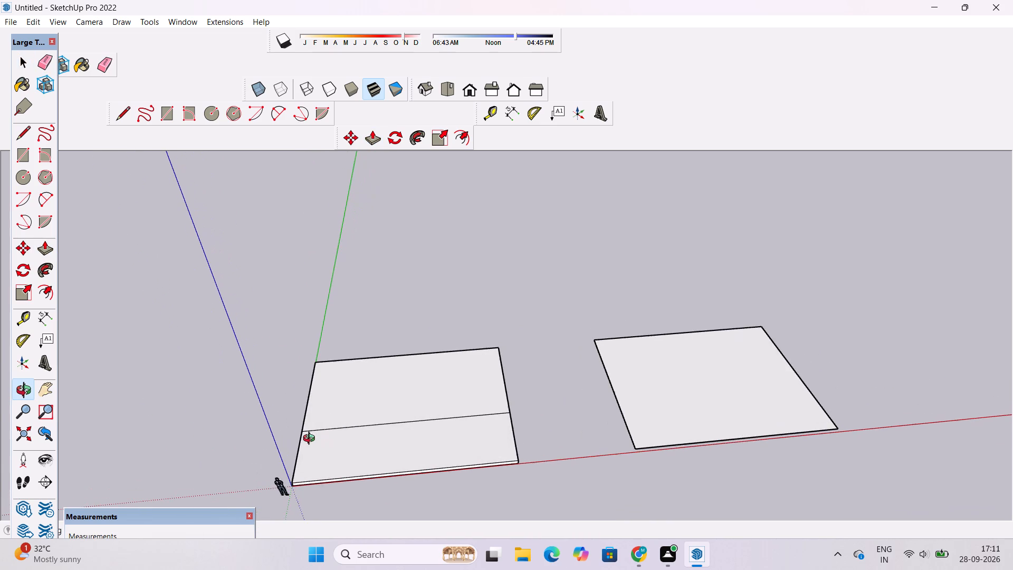
pyautogui.scroll(3, 312, 408)
pyautogui.keyDown('shift'); pyautogui.moveTo(313, 408); pyautogui.dragTo(356, 404); pyautogui.keyUp('shift')
pyautogui.scroll(-2, 358, 404)
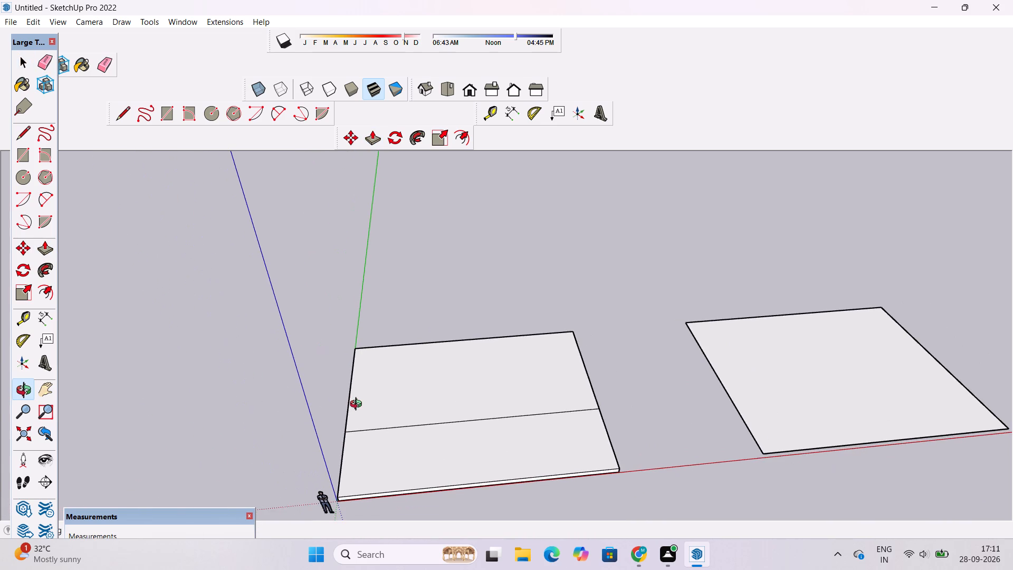
pyautogui.scroll(1, 358, 405)
pyautogui.keyDown('shift'); pyautogui.moveTo(362, 405); pyautogui.dragTo(311, 396); pyautogui.keyUp('shift')
pyautogui.scroll(-5, 301, 394)
# Move the separate flat rectangle farther away from the divided slab along the red axis.
pyautogui.keyDown('shift'); pyautogui.moveTo(457, 405); pyautogui.dragTo(314, 405); pyautogui.keyUp('shift')
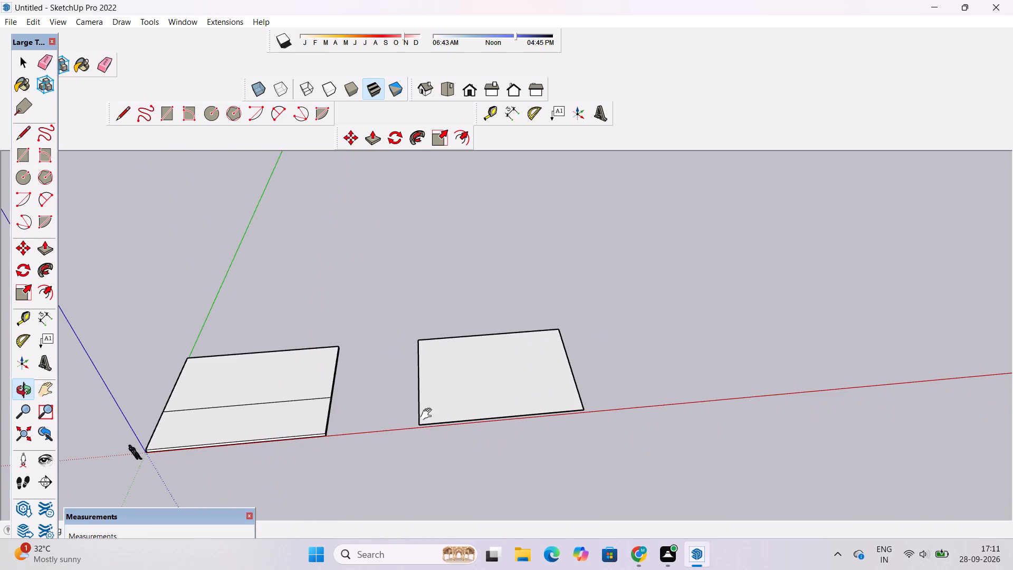
pyautogui.keyDown('shift'); pyautogui.moveTo(493, 405); pyautogui.dragTo(405, 413); pyautogui.keyUp('shift')
pyautogui.press('space')
pyautogui.click(405, 413)
pyautogui.doubleClick(405, 413)
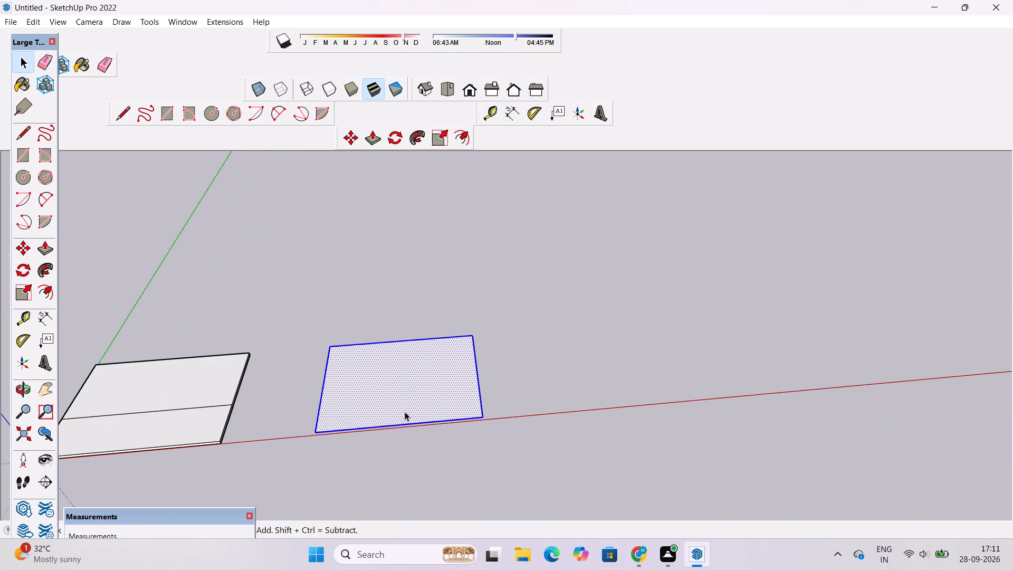
pyautogui.press('m')
pyautogui.scroll(14, 369, 435)
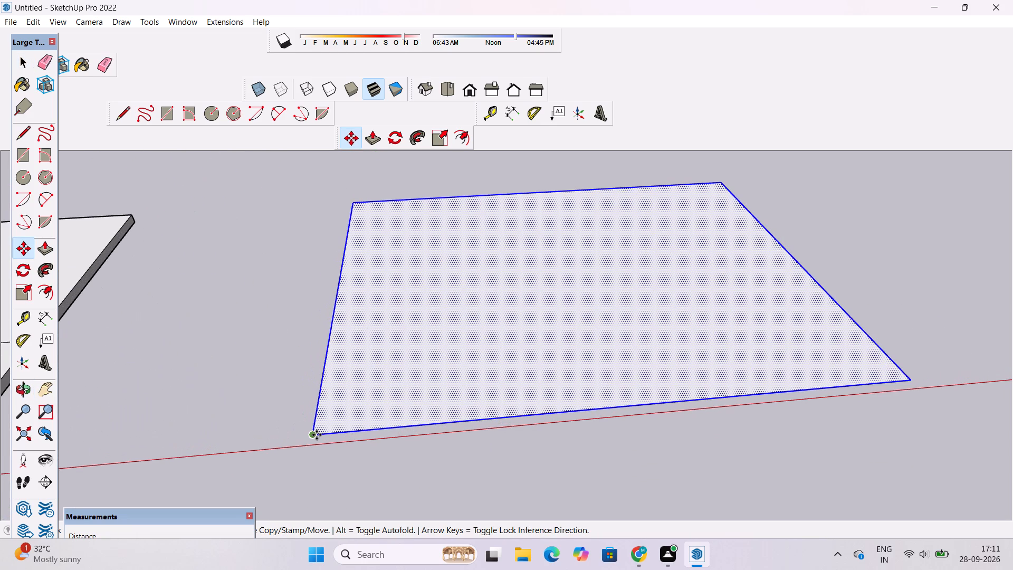
pyautogui.click(317, 435)
pyautogui.scroll(-12, 314, 433)
pyautogui.scroll(-7, 455, 422)
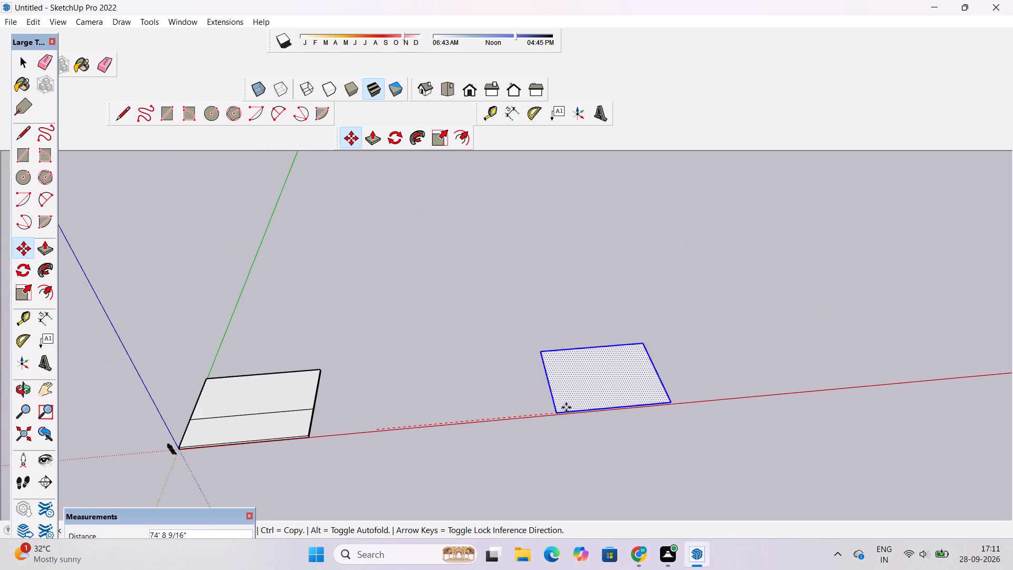
pyautogui.click(635, 401)
pyautogui.press('space')
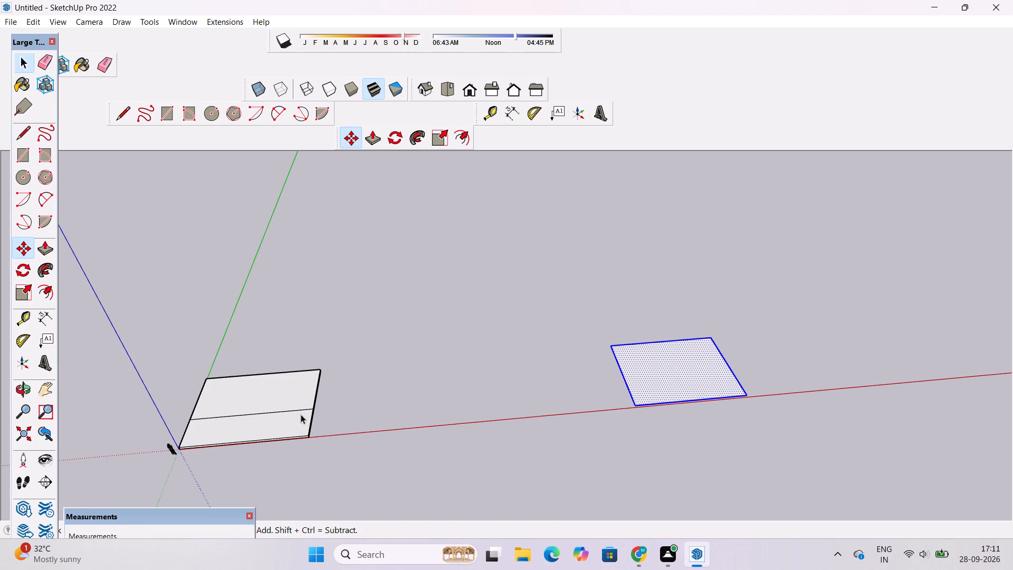
# Move the whole divided slab about 88' 6" along the red axis, away from the origin toward the separate rectangle.
pyautogui.tripleClick(292, 414)
pyautogui.click(428, 367)
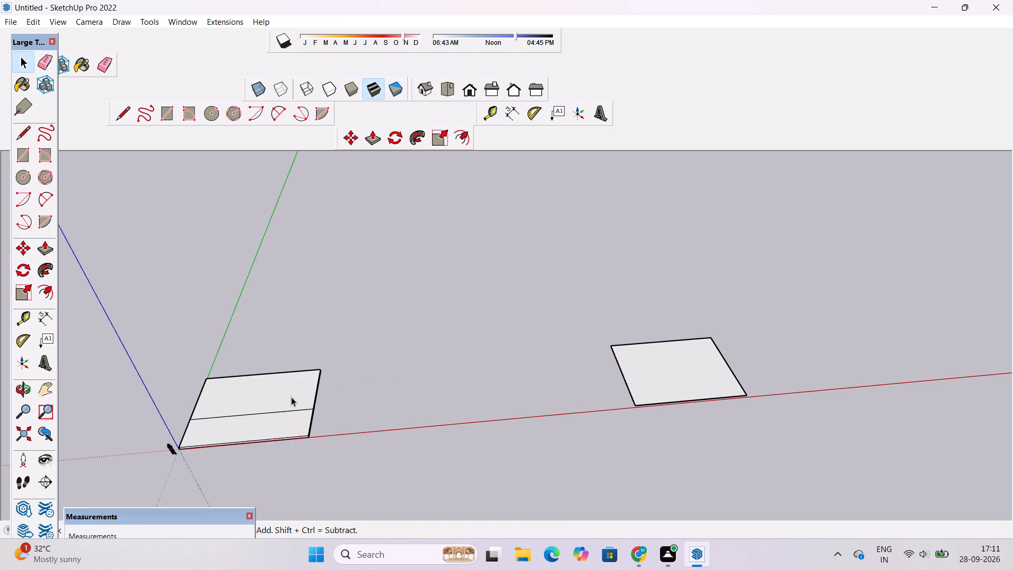
pyautogui.tripleClick(289, 398)
pyautogui.press('m')
pyautogui.scroll(5, 293, 420)
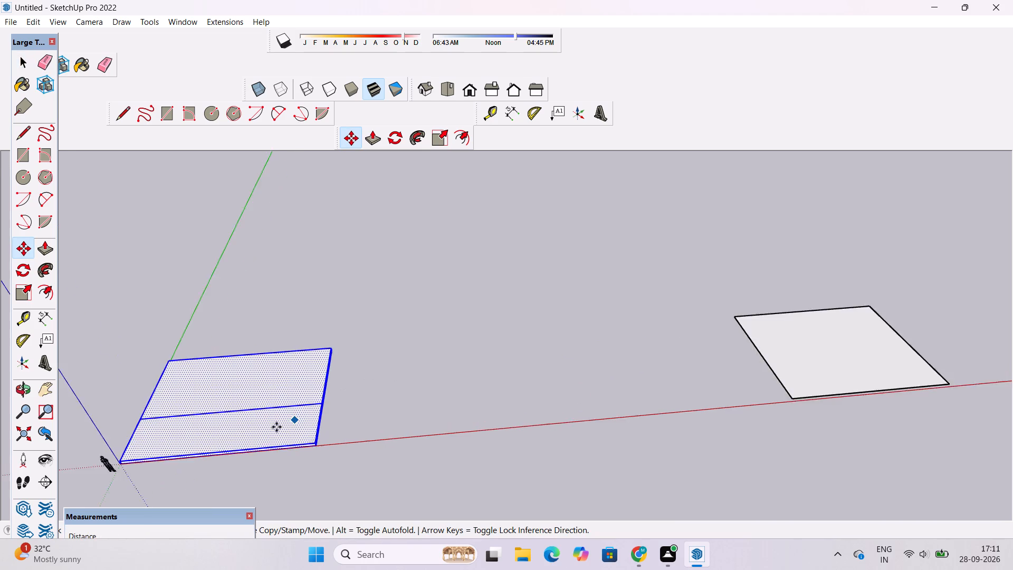
pyautogui.scroll(5, 276, 427)
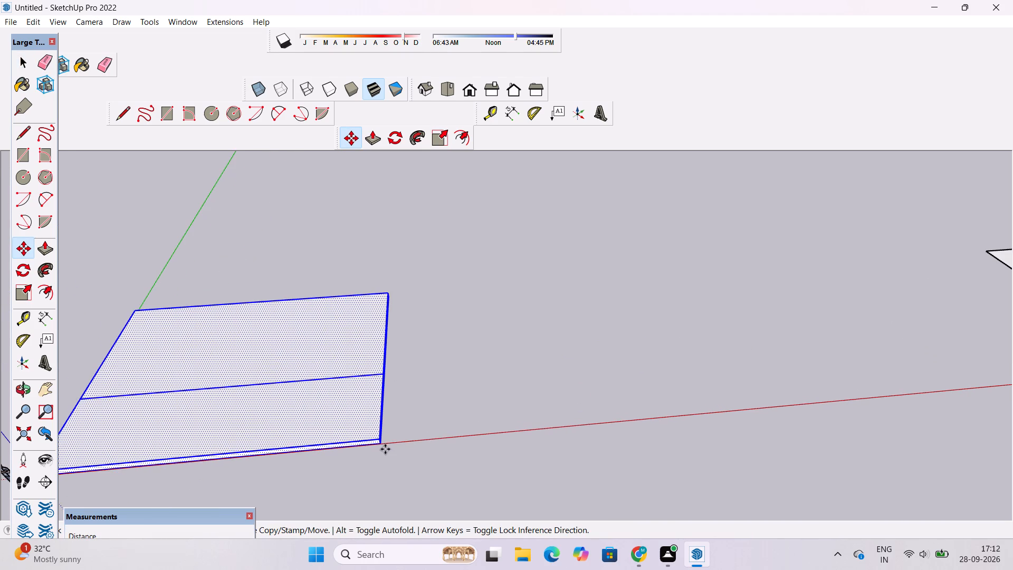
pyautogui.click(381, 443)
pyautogui.scroll(-7, 428, 416)
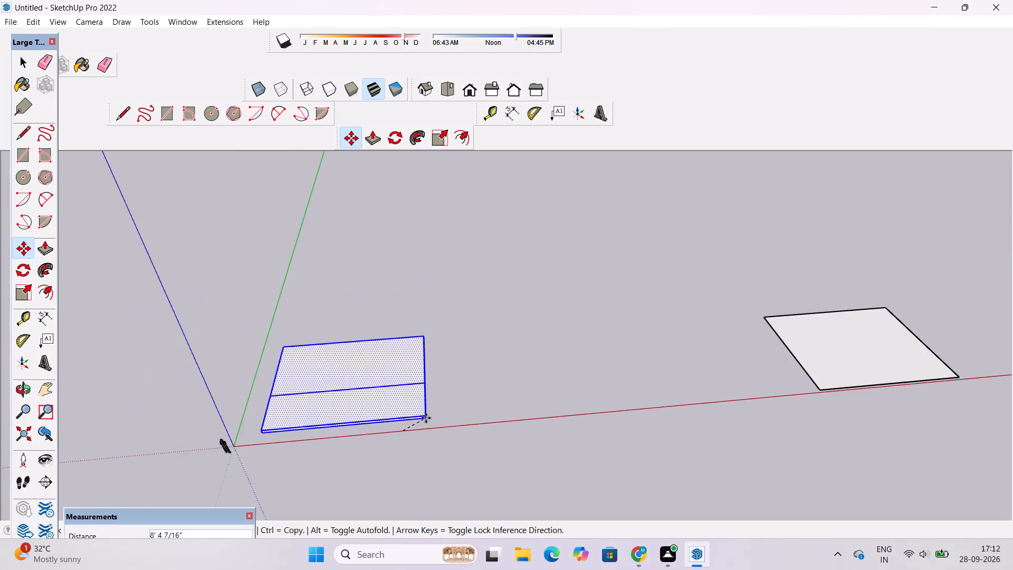
pyautogui.scroll(-5, 426, 418)
pyautogui.click(587, 412)
# Examine the moved slab and its dividing line from several angles and distances, and clear the selection.
pyautogui.scroll(2, 643, 310)
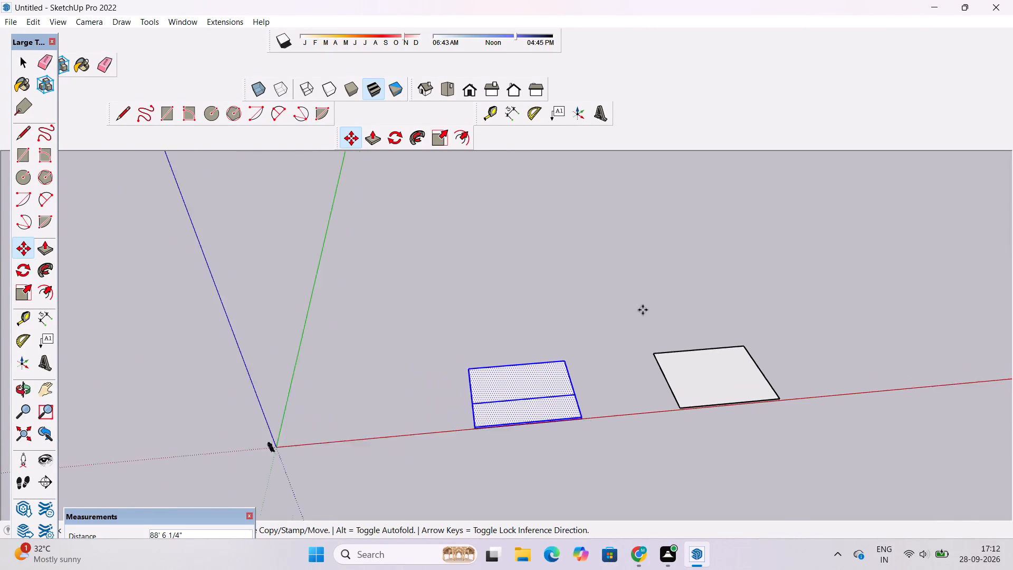
pyautogui.scroll(2, 643, 310)
pyautogui.press('space')
pyautogui.press('o')
pyautogui.moveTo(577, 469); pyautogui.dragTo(570, 451)
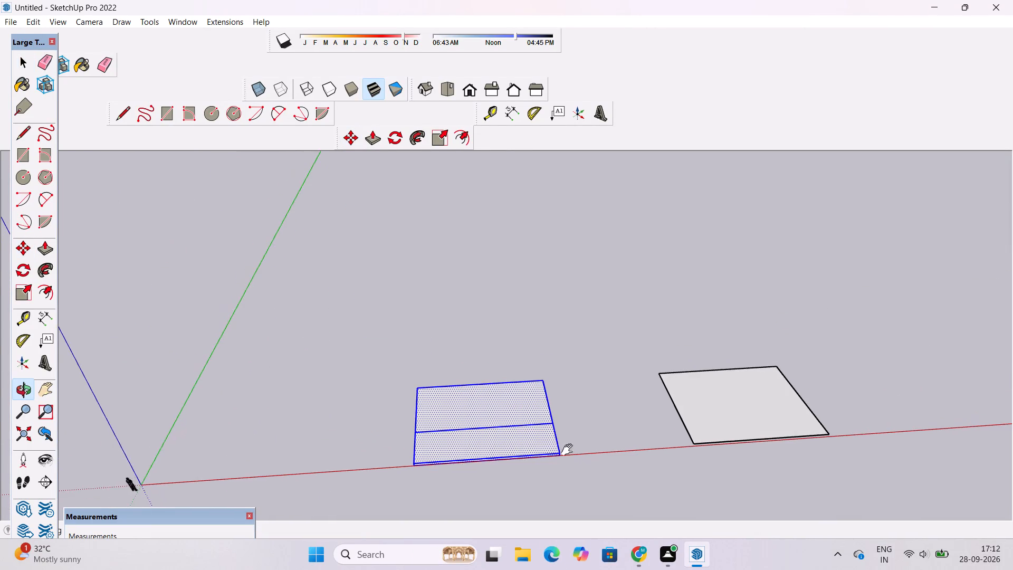
pyautogui.keyDown('shift'); pyautogui.moveTo(563, 450); pyautogui.dragTo(473, 460); pyautogui.keyUp('shift')
pyautogui.keyDown('shift'); pyautogui.scroll(4, 472, 464); pyautogui.keyUp('shift')
pyautogui.scroll(3, 456, 462)
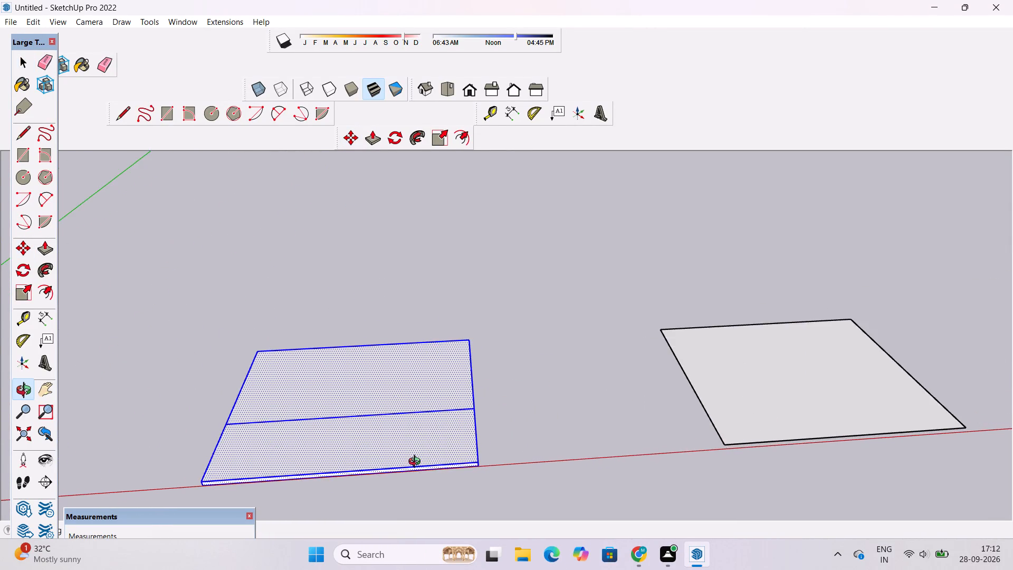
pyautogui.scroll(4, 416, 463)
pyautogui.keyDown('shift'); pyautogui.moveTo(400, 473); pyautogui.dragTo(409, 441); pyautogui.keyUp('shift')
pyautogui.moveTo(413, 440); pyautogui.dragTo(430, 469)
pyautogui.scroll(-6, 429, 458)
pyautogui.keyDown('shift'); pyautogui.moveTo(444, 439); pyautogui.dragTo(460, 433); pyautogui.keyUp('shift')
pyautogui.keyDown('shift'); pyautogui.moveTo(460, 436); pyautogui.dragTo(460, 455); pyautogui.keyUp('shift')
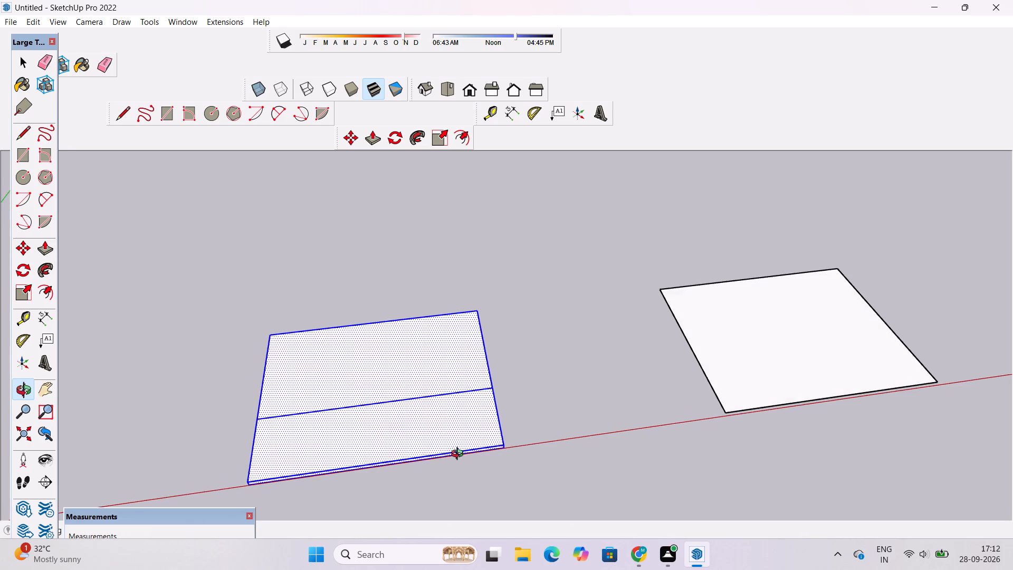
pyautogui.scroll(4, 397, 433)
pyautogui.keyDown('shift'); pyautogui.moveTo(404, 432); pyautogui.dragTo(432, 432); pyautogui.keyUp('shift')
pyautogui.press('space')
pyautogui.click(637, 362)
# Place guide lines 1' inside the slab's left, rear and right edges with the Tape Measure.
pyautogui.press('t')
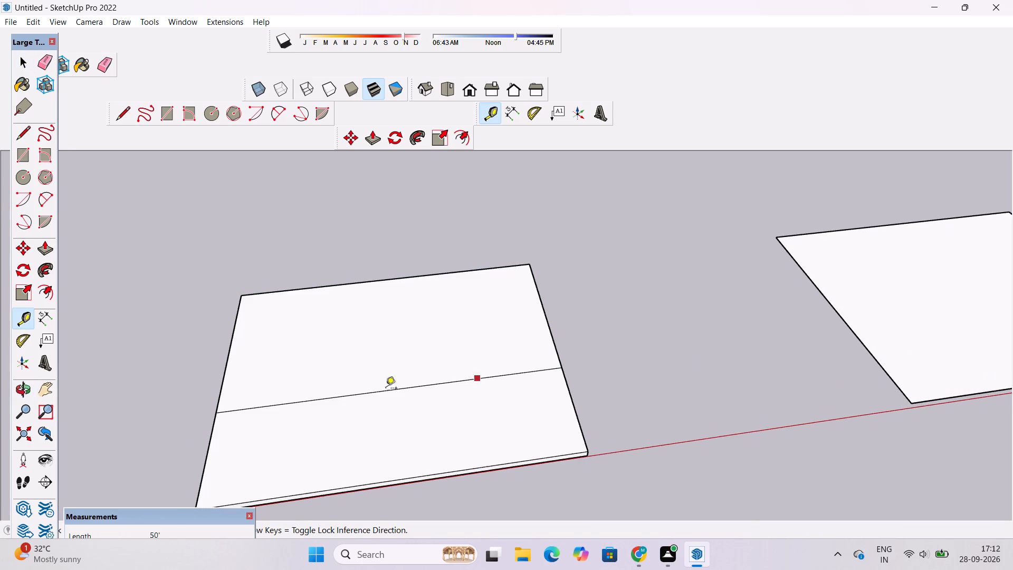
pyautogui.scroll(2, 293, 393)
pyautogui.click(218, 332)
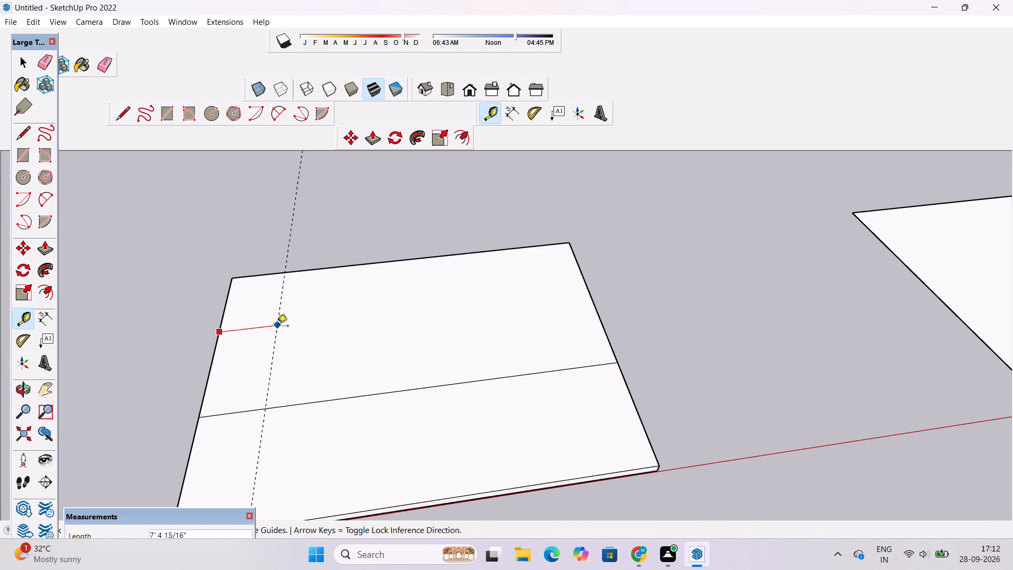
pyautogui.write("1'")
pyautogui.press('Return')
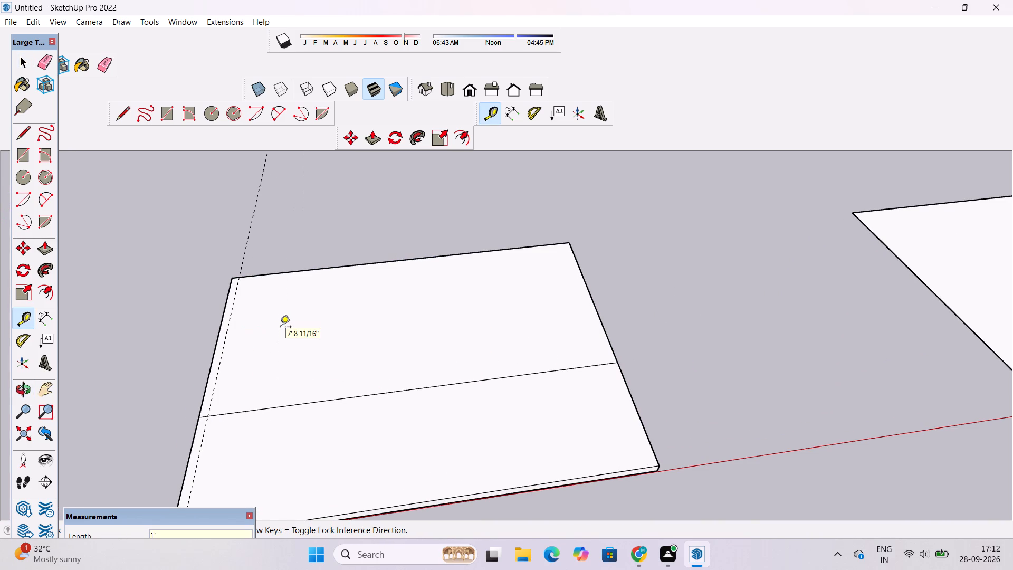
pyautogui.click(391, 261)
pyautogui.write("1'")
pyautogui.press('Return')
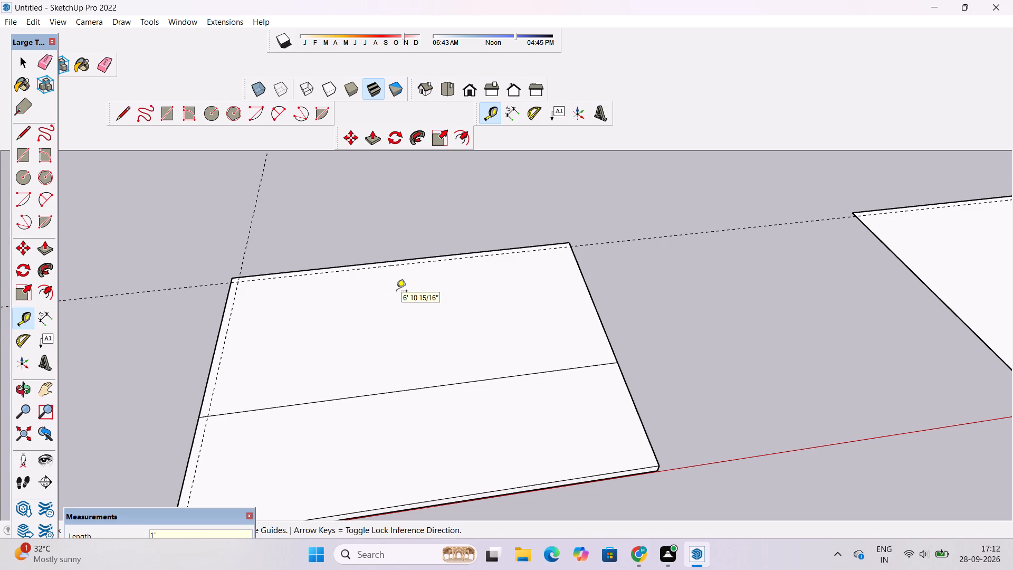
pyautogui.click(590, 296)
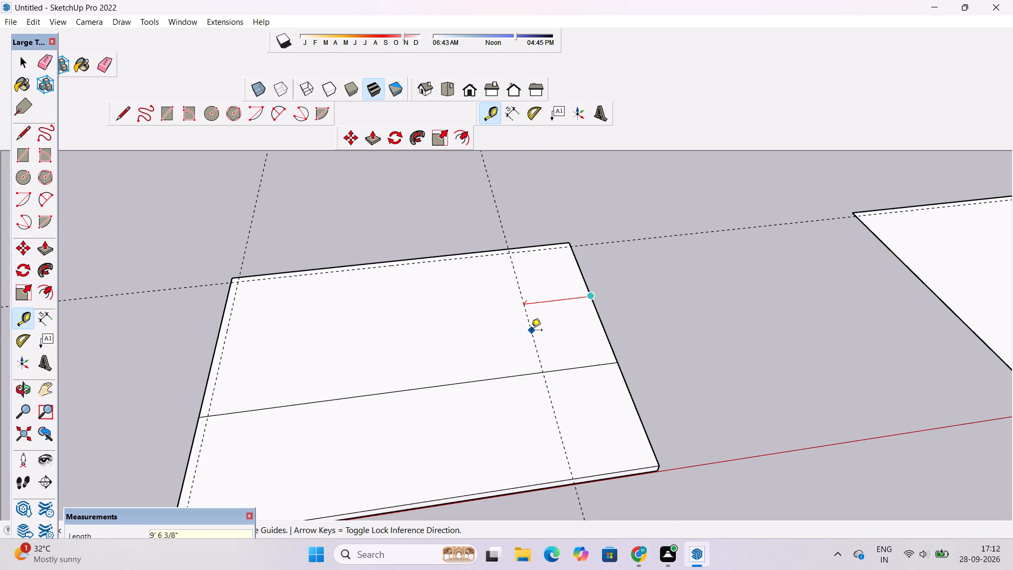
pyautogui.write("1'")
pyautogui.press('Return')
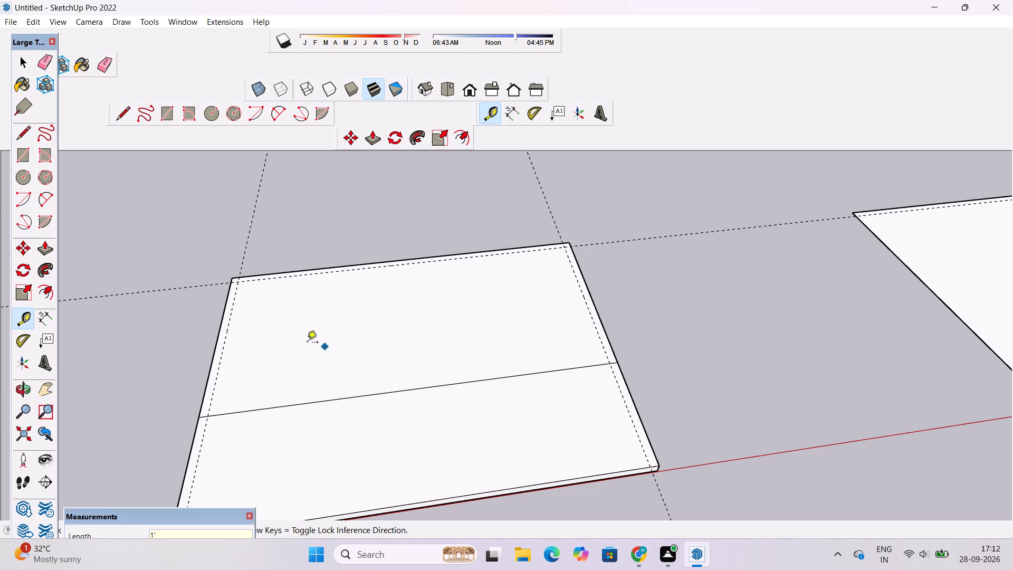
# Place a guide 15' inward from the left inset guide, and another 9" beyond it.
pyautogui.click(231, 317)
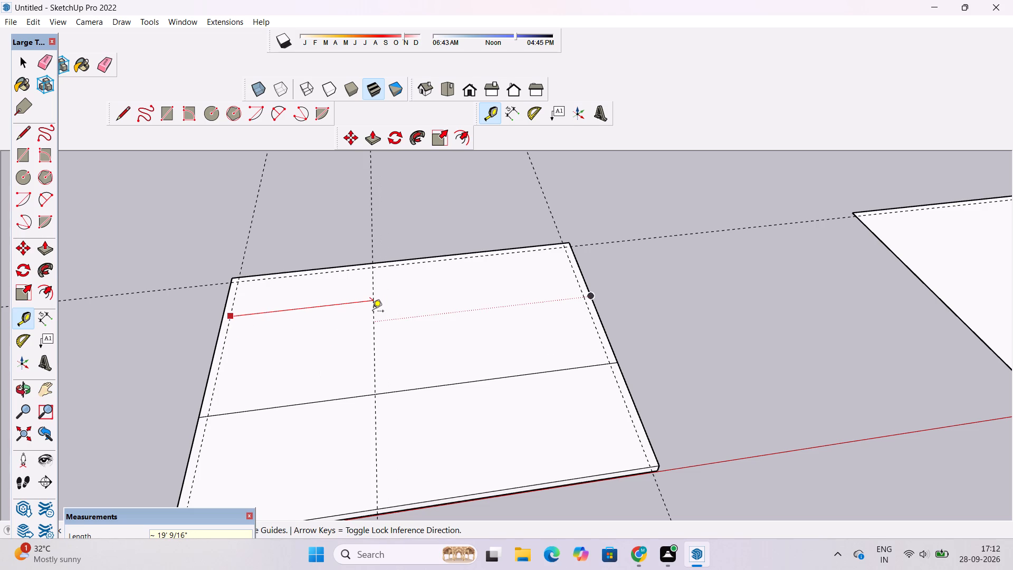
pyautogui.write("15'")
pyautogui.press('Return')
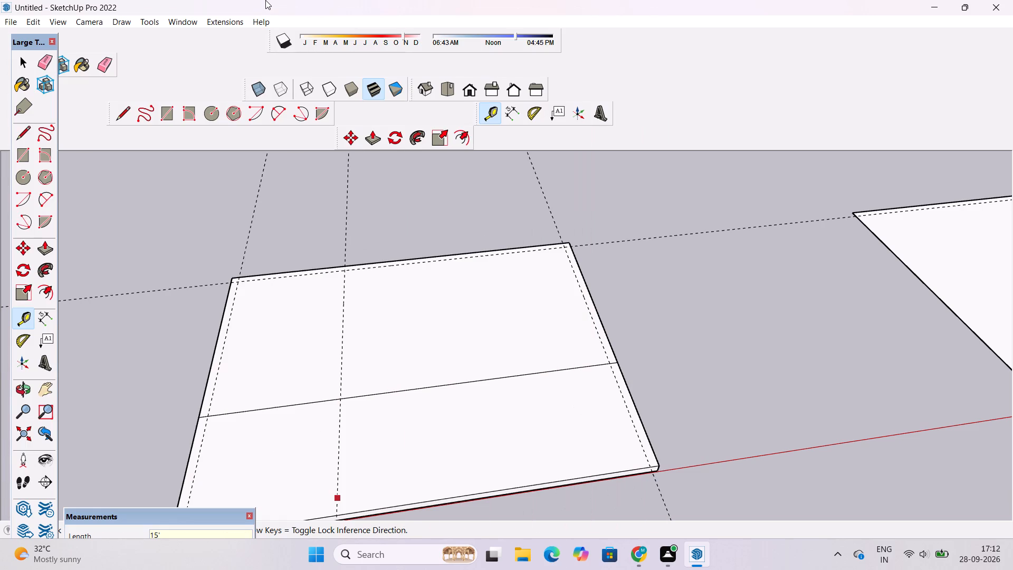
pyautogui.click(344, 297)
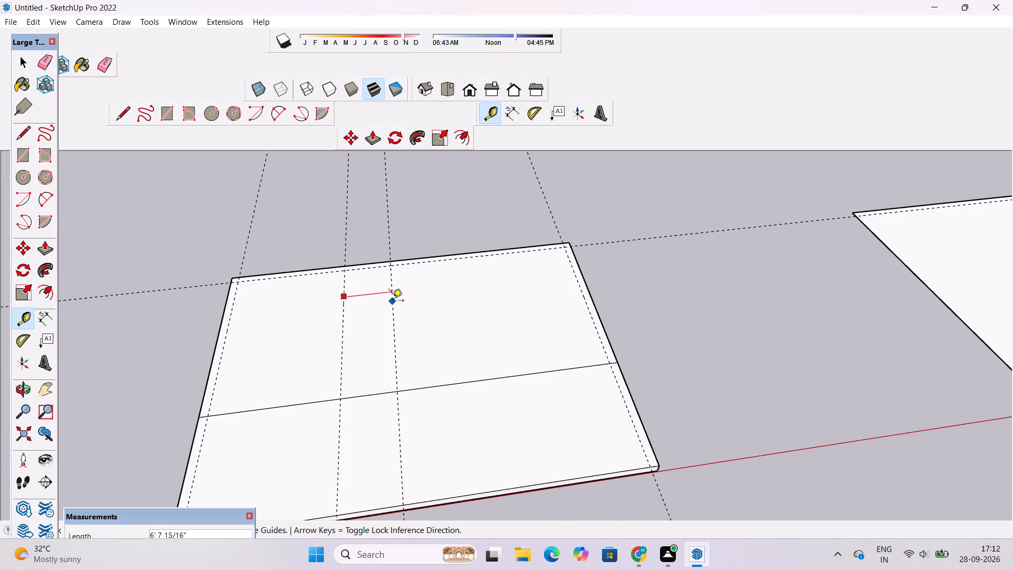
pyautogui.write('9"')
pyautogui.press('Return')
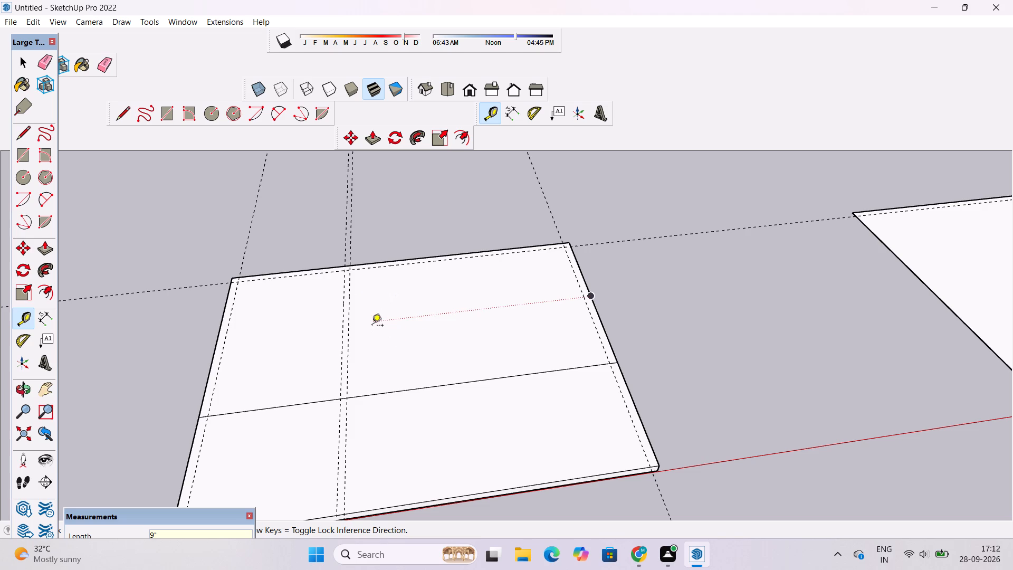
# Place a guide 15' inward from the slab's rear inset guide, and a parallel one 9" from it.
pyautogui.scroll(-6, 342, 317)
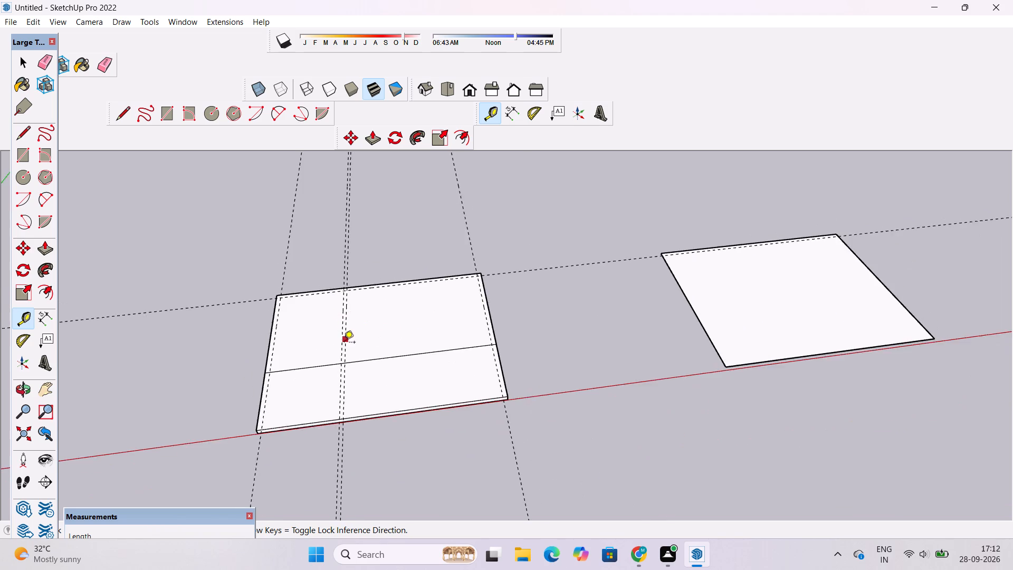
pyautogui.scroll(7, 345, 346)
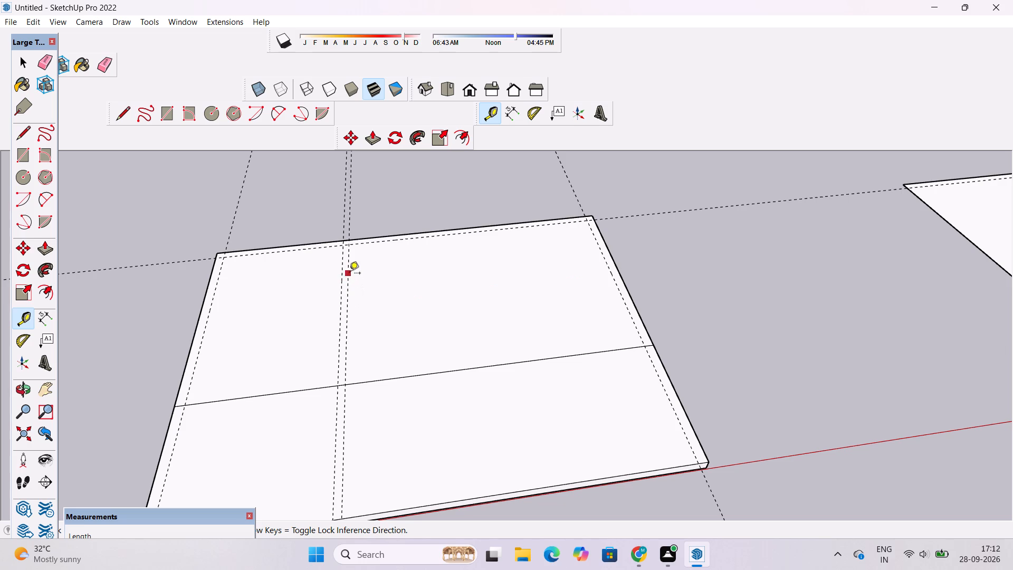
pyautogui.click(422, 237)
pyautogui.scroll(-4, 418, 267)
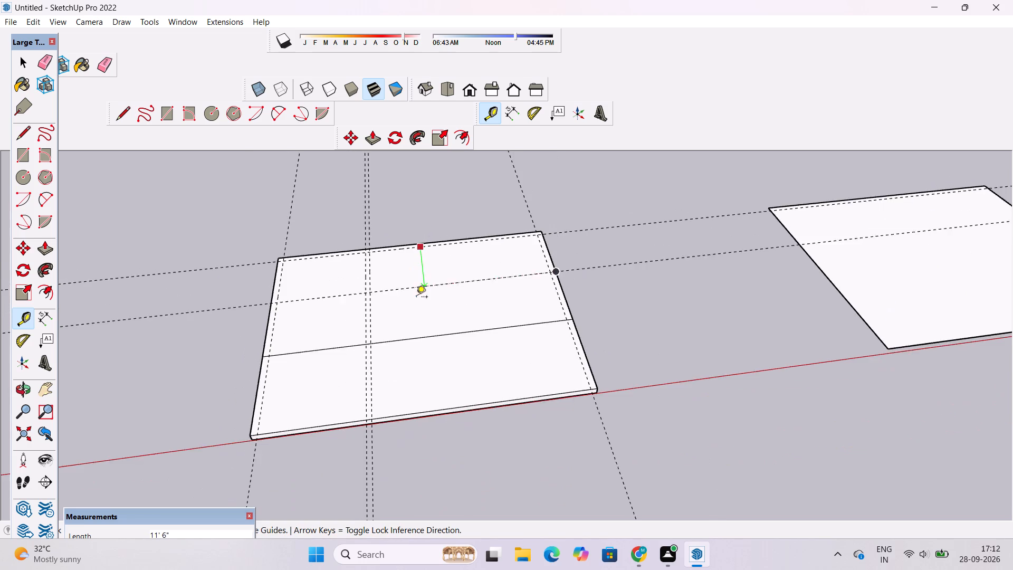
pyautogui.scroll(3, 416, 303)
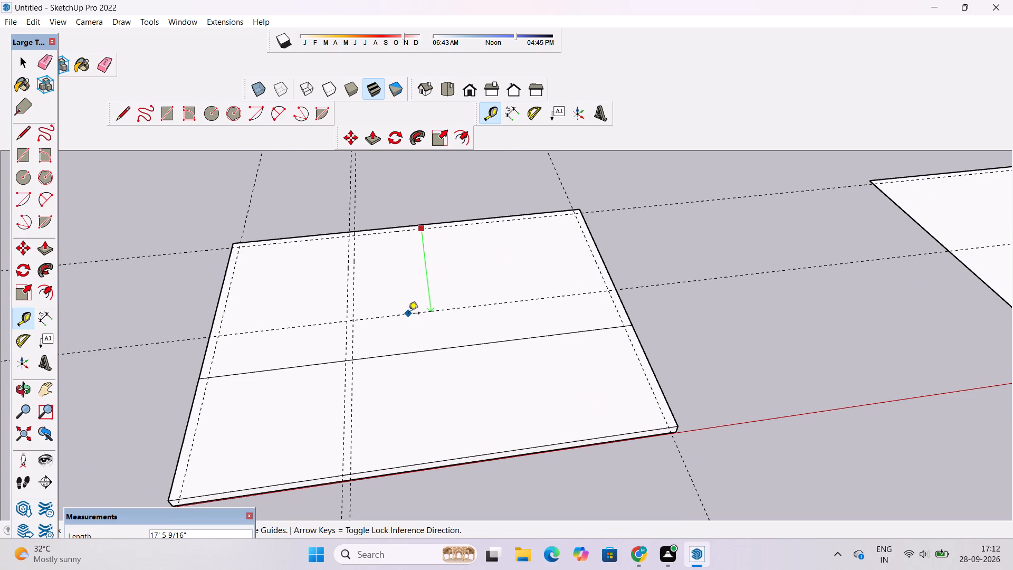
pyautogui.write("15'")
pyautogui.press('Return')
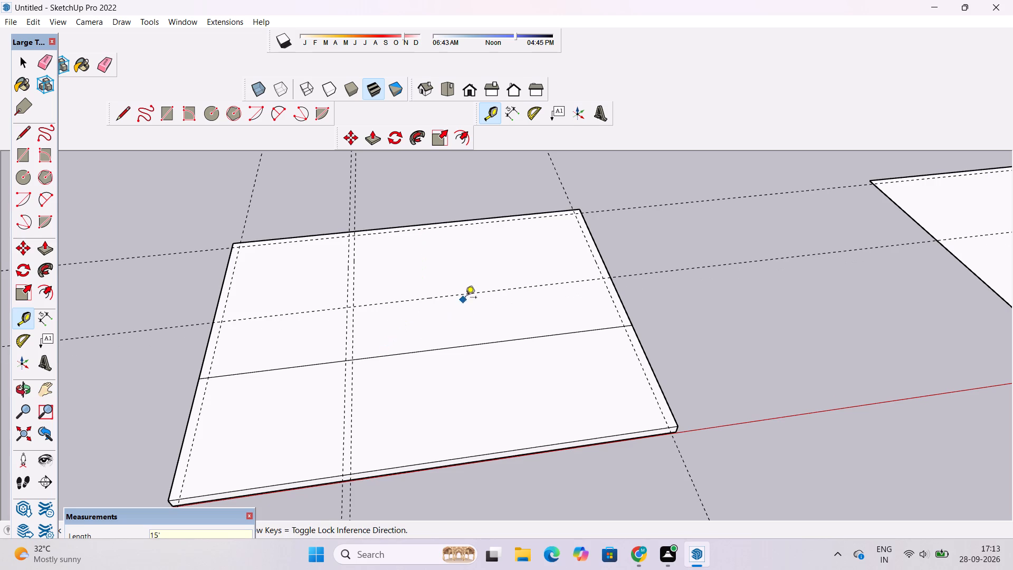
pyautogui.click(472, 296)
pyautogui.write('9"')
pyautogui.press('Return')
# Draw a 48' by 24' rectangle from the rear-left inset guide intersection to where the right inset guide meets the dividing line.
pyautogui.scroll(-5, 386, 270)
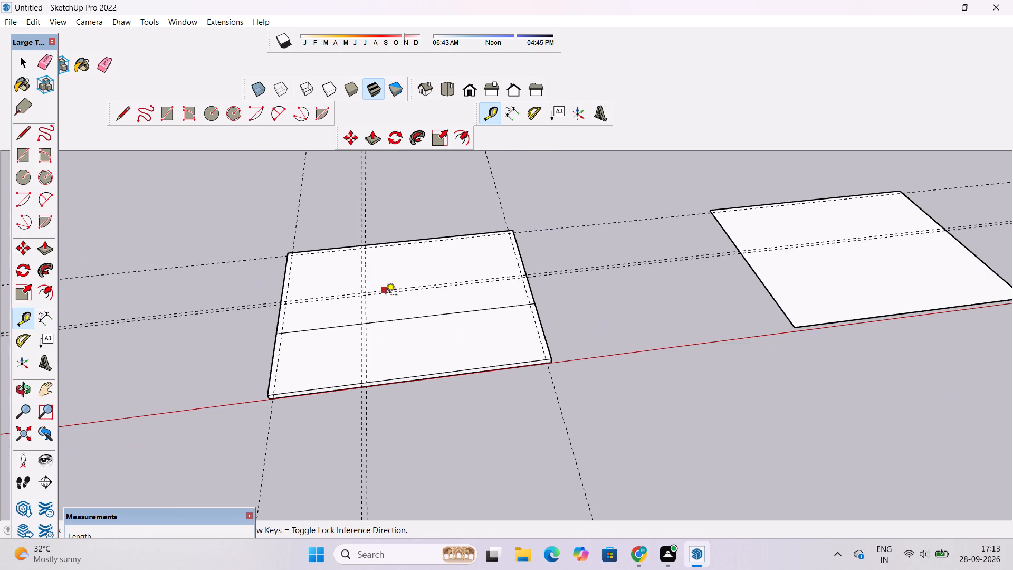
pyautogui.scroll(1, 491, 287)
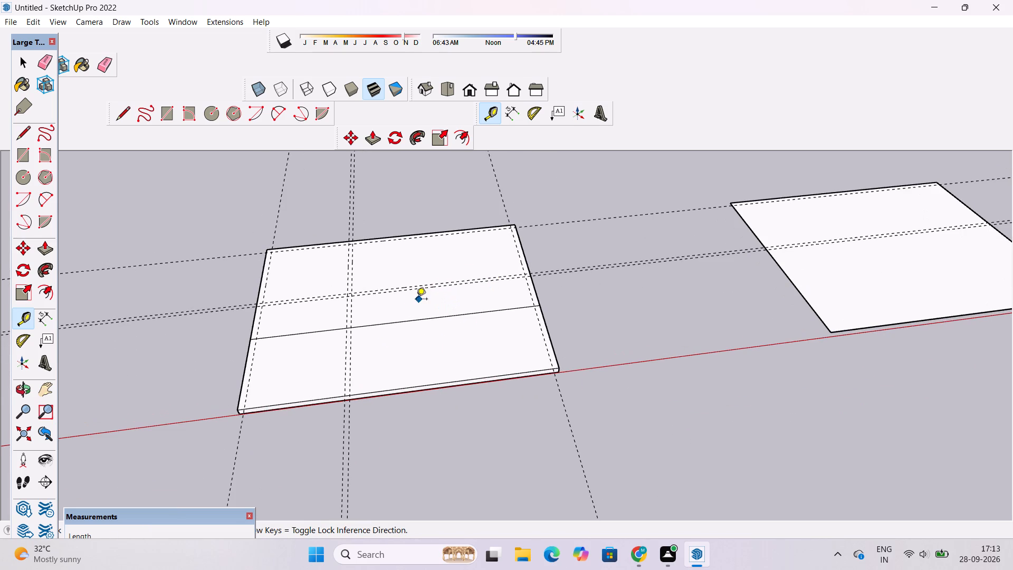
pyautogui.scroll(-4, 290, 303)
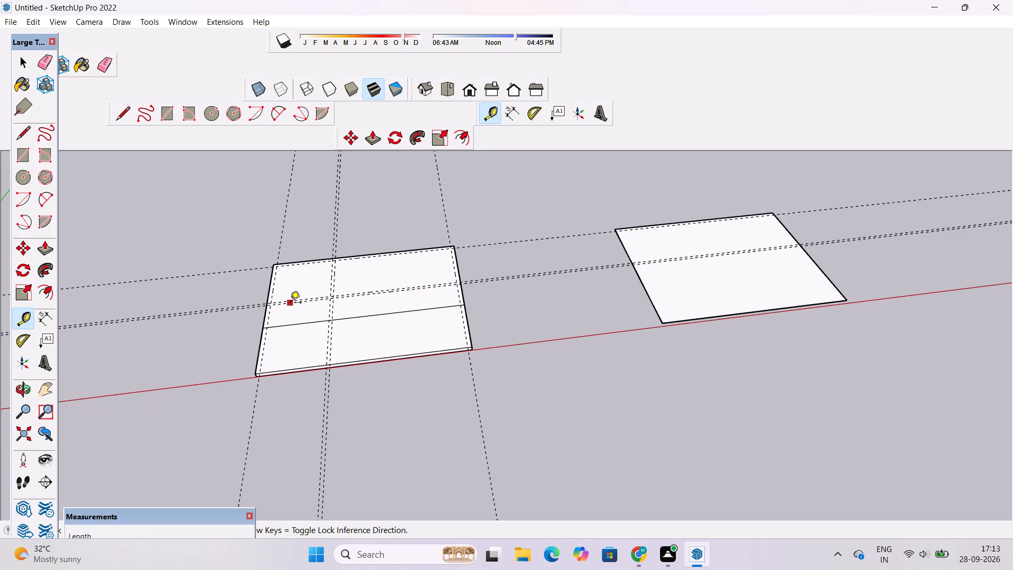
pyautogui.scroll(1, 290, 303)
pyautogui.scroll(-1, 278, 303)
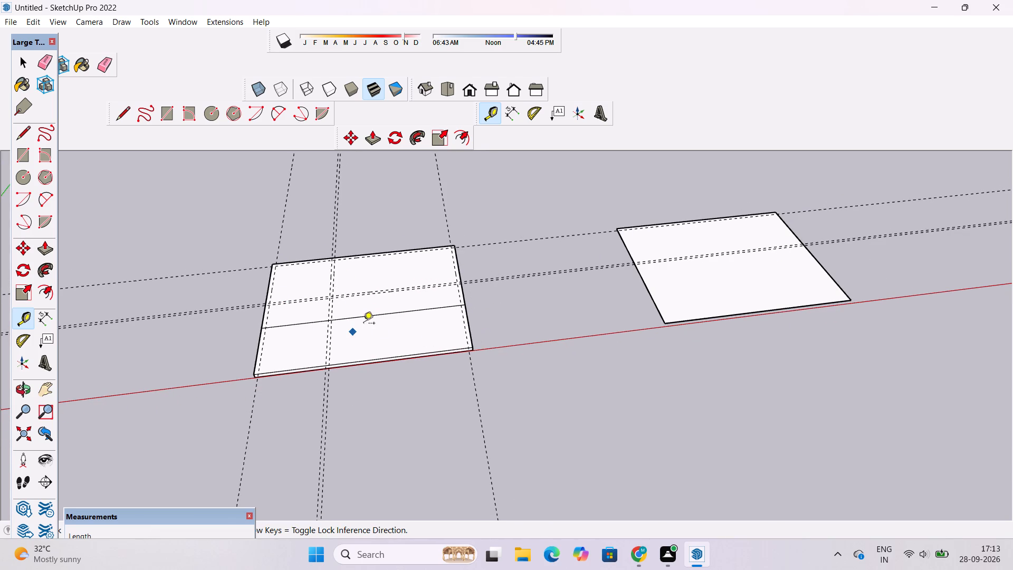
pyautogui.scroll(-2, 453, 329)
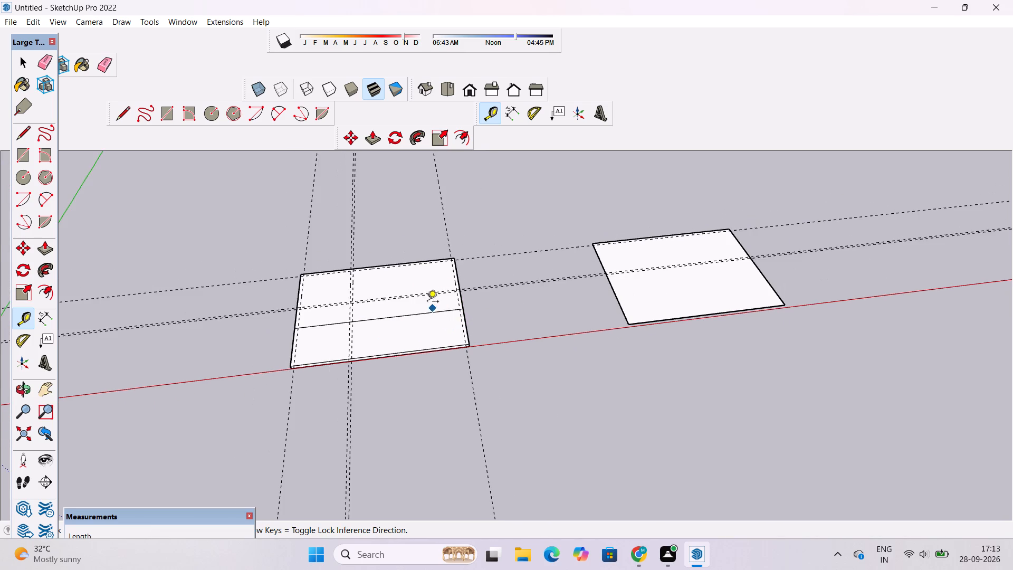
pyautogui.scroll(6, 410, 257)
pyautogui.press('space')
pyautogui.scroll(-6, 287, 244)
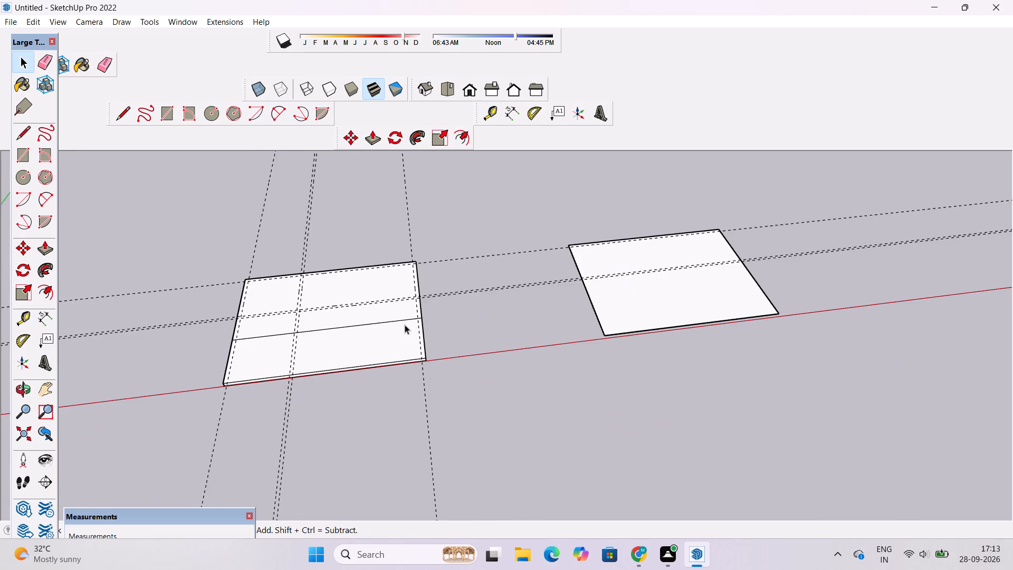
pyautogui.scroll(3, 405, 325)
pyautogui.scroll(1, 207, 308)
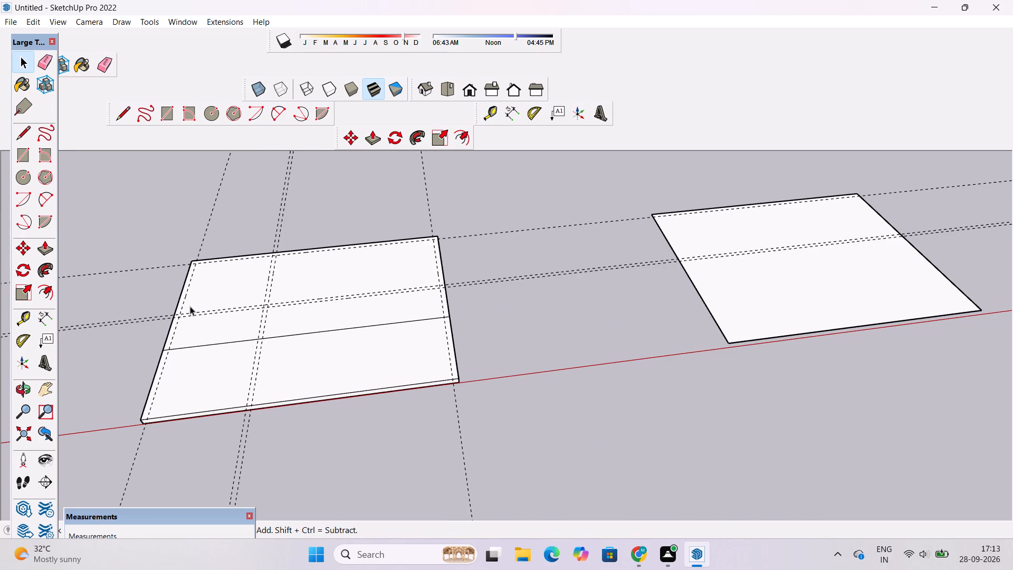
pyautogui.press('r')
pyautogui.scroll(3, 188, 306)
pyautogui.scroll(4, 190, 253)
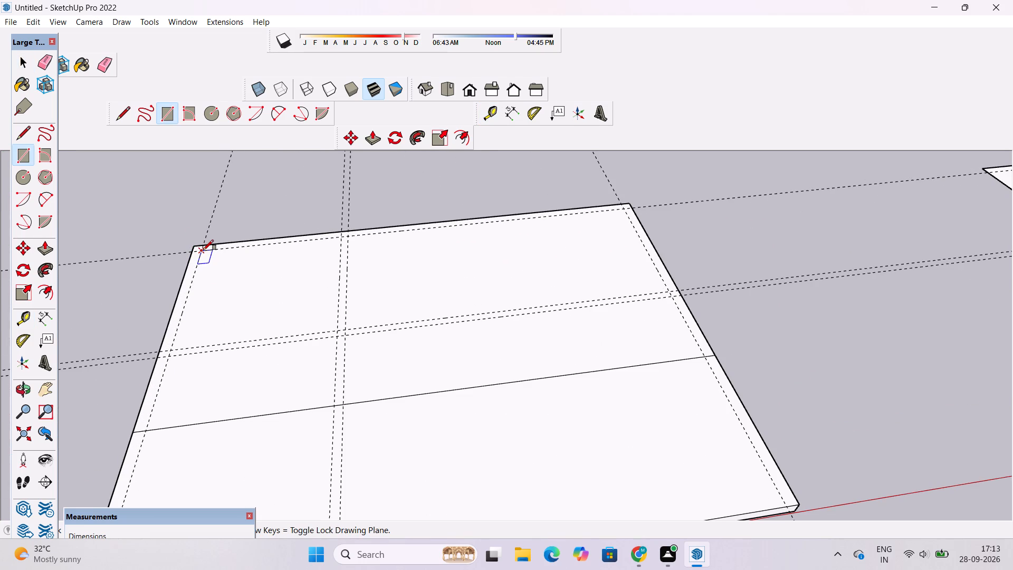
pyautogui.click(203, 250)
pyautogui.scroll(-7, 205, 251)
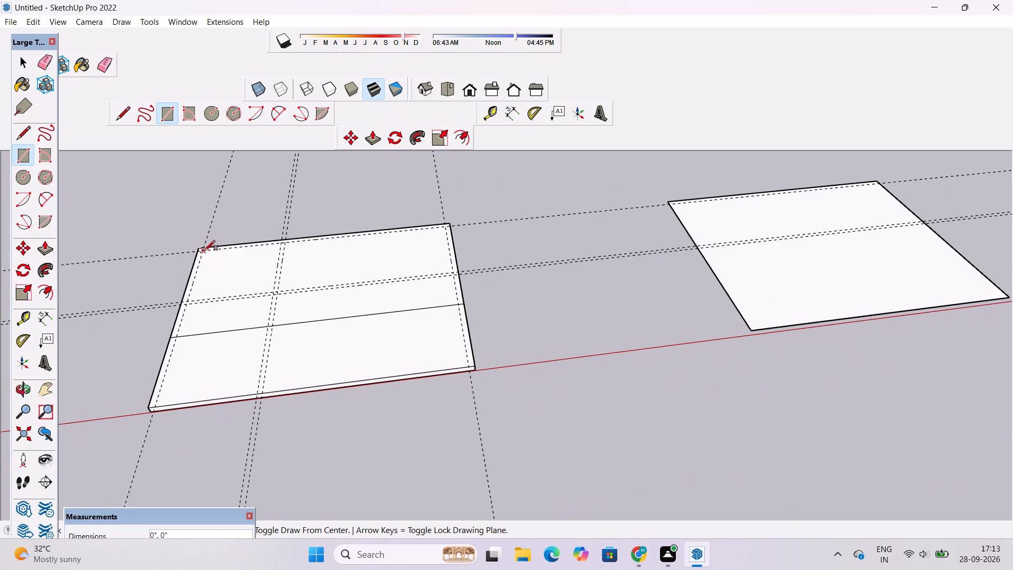
pyautogui.scroll(3, 386, 292)
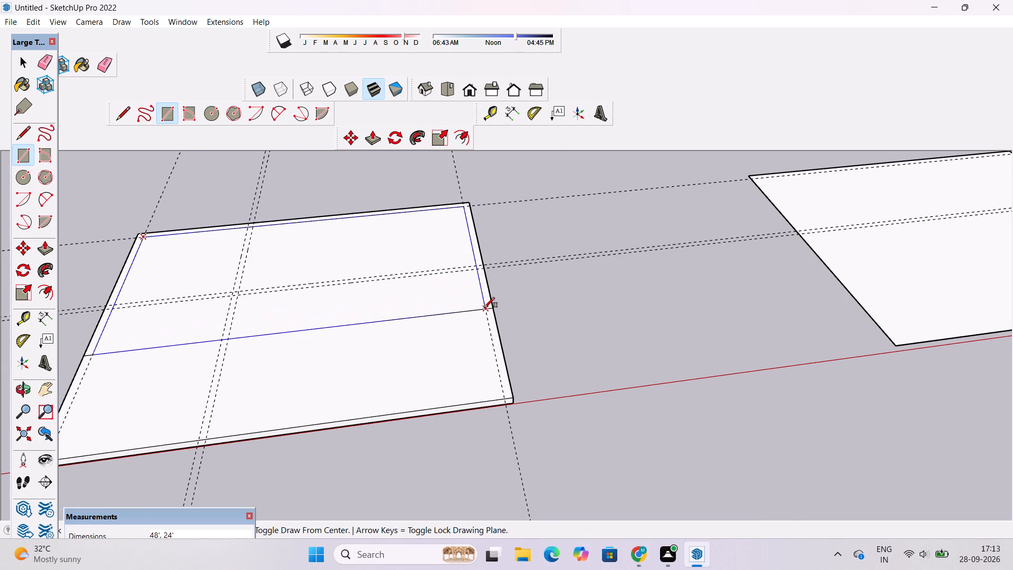
pyautogui.click(483, 308)
pyautogui.press('space')
# Examine the inset rectangle and the guides on the divided slab from several angles and distances.
pyautogui.write('o')
pyautogui.scroll(-5, 482, 307)
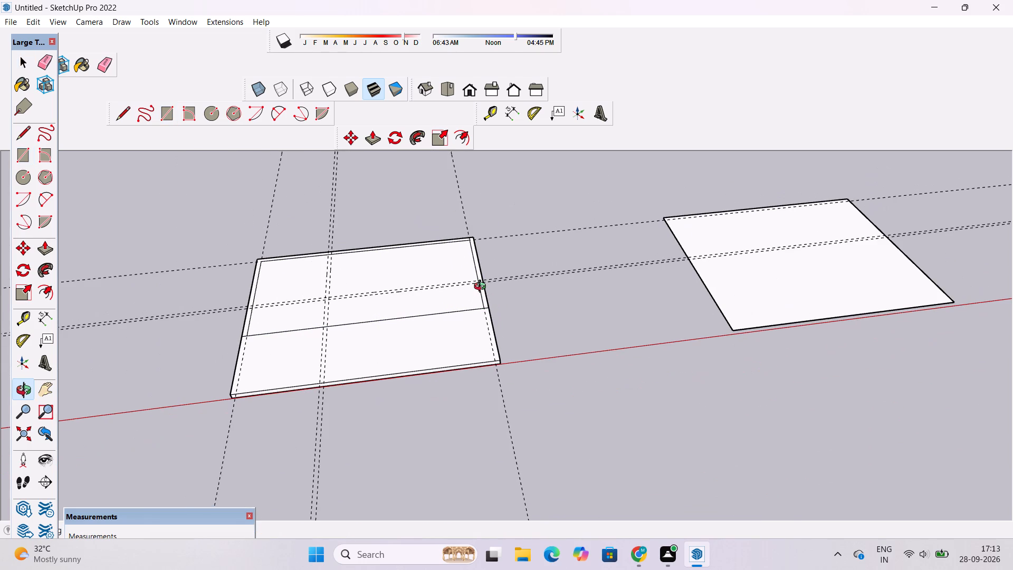
pyautogui.keyDown('shift'); pyautogui.moveTo(482, 288); pyautogui.dragTo(478, 332); pyautogui.keyUp('shift')
pyautogui.scroll(4, 320, 287)
pyautogui.moveTo(387, 298); pyautogui.dragTo(378, 306)
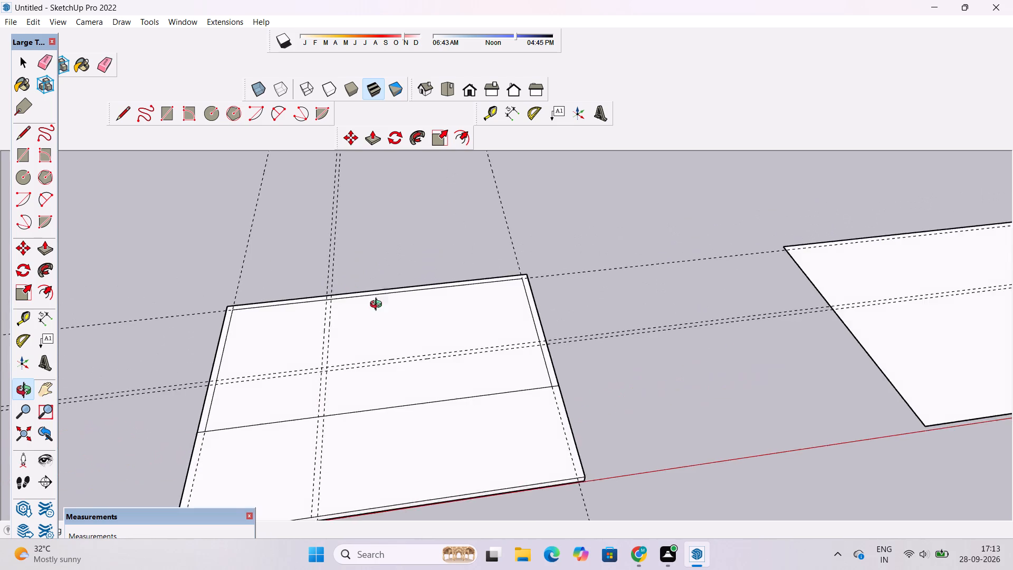
pyautogui.moveTo(378, 306); pyautogui.dragTo(362, 312)
pyautogui.keyDown('shift'); pyautogui.moveTo(355, 312); pyautogui.dragTo(414, 311); pyautogui.keyUp('shift')
pyautogui.scroll(-5, 378, 302)
pyautogui.moveTo(366, 326); pyautogui.dragTo(365, 365)
pyautogui.scroll(3, 350, 339)
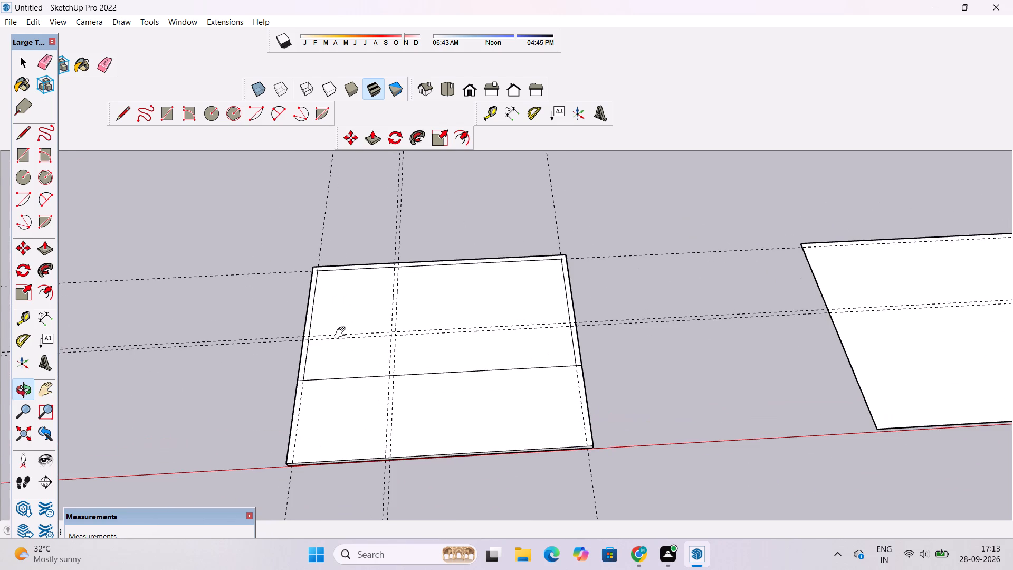
pyautogui.keyDown('shift'); pyautogui.moveTo(350, 355); pyautogui.dragTo(351, 359); pyautogui.keyUp('shift')
pyautogui.keyDown('shift'); pyautogui.moveTo(319, 334); pyautogui.dragTo(331, 337); pyautogui.keyUp('shift')
pyautogui.scroll(6, 351, 307)
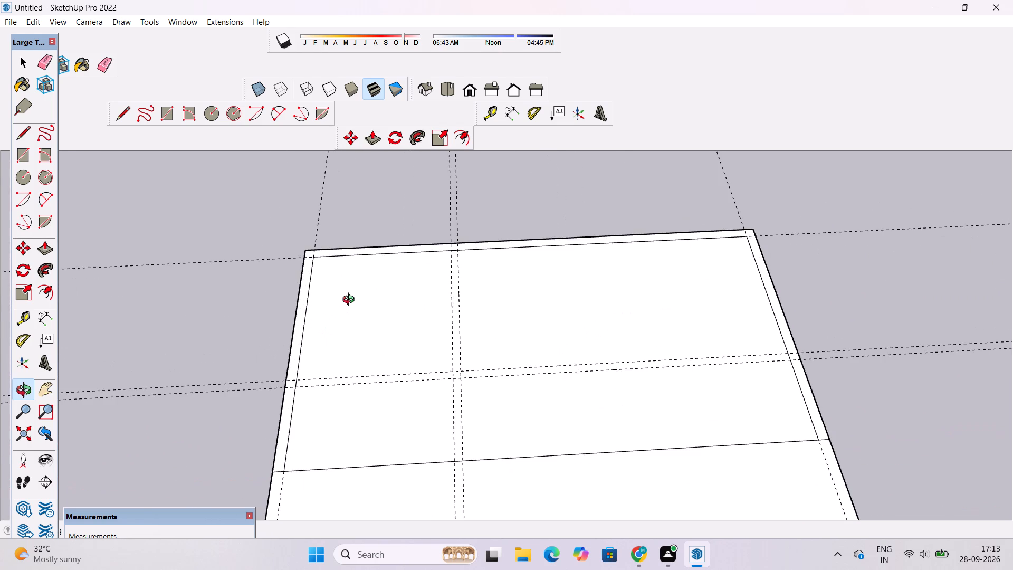
pyautogui.scroll(-9, 351, 301)
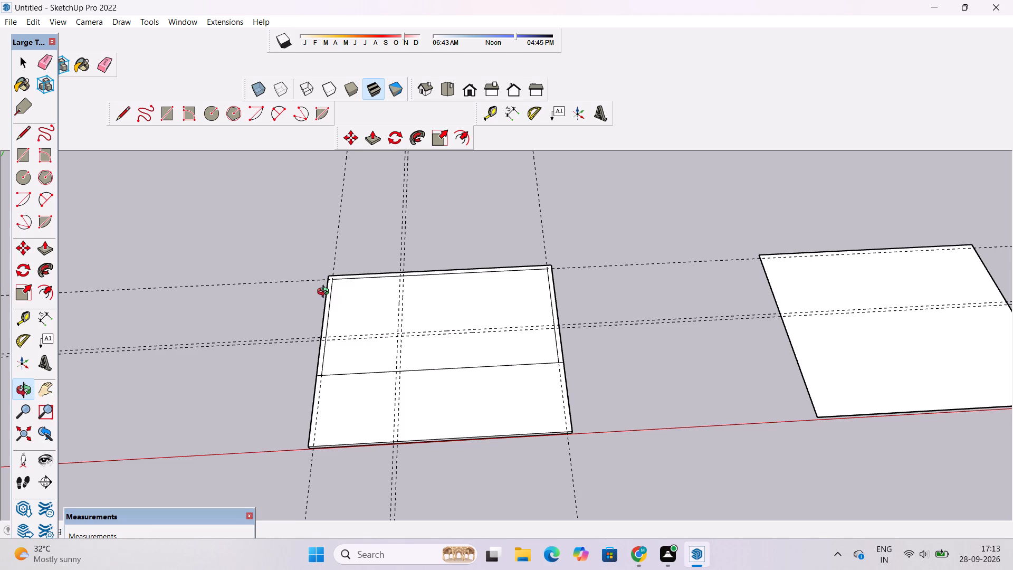
pyautogui.scroll(1, 326, 293)
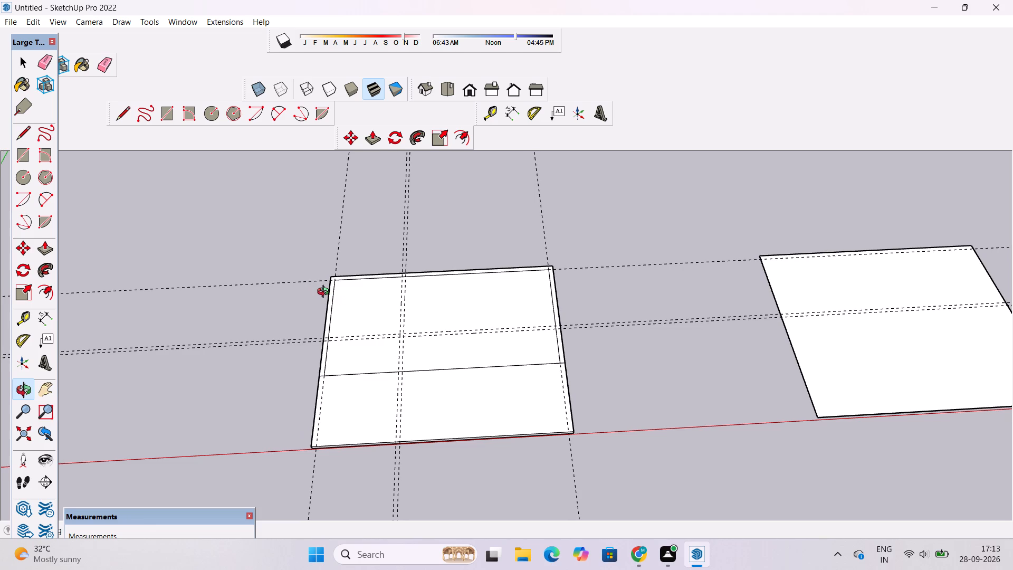
pyautogui.keyDown('shift'); pyautogui.moveTo(326, 293); pyautogui.dragTo(332, 300); pyautogui.keyUp('shift')
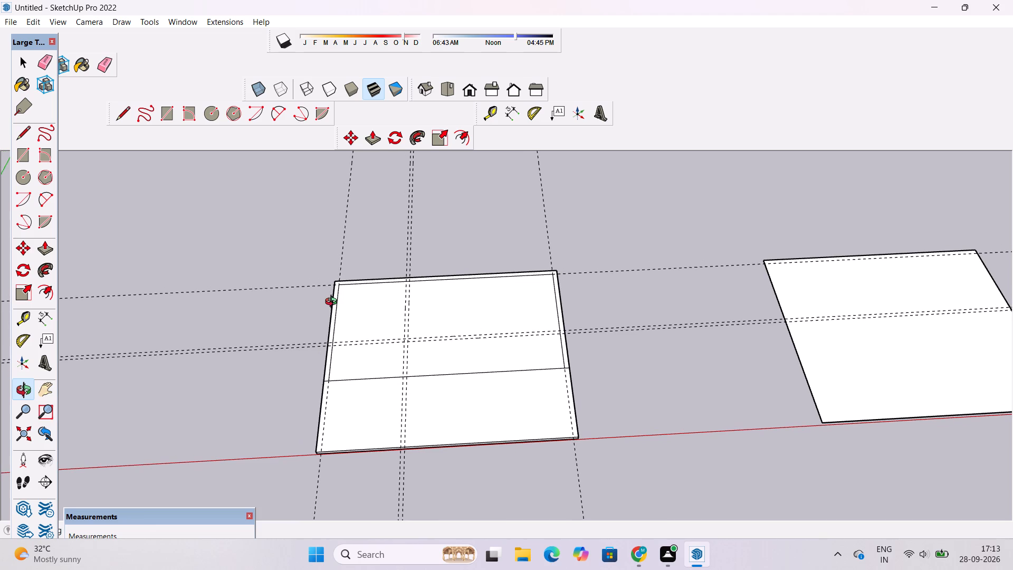
pyautogui.scroll(2, 333, 303)
pyautogui.scroll(-3, 333, 303)
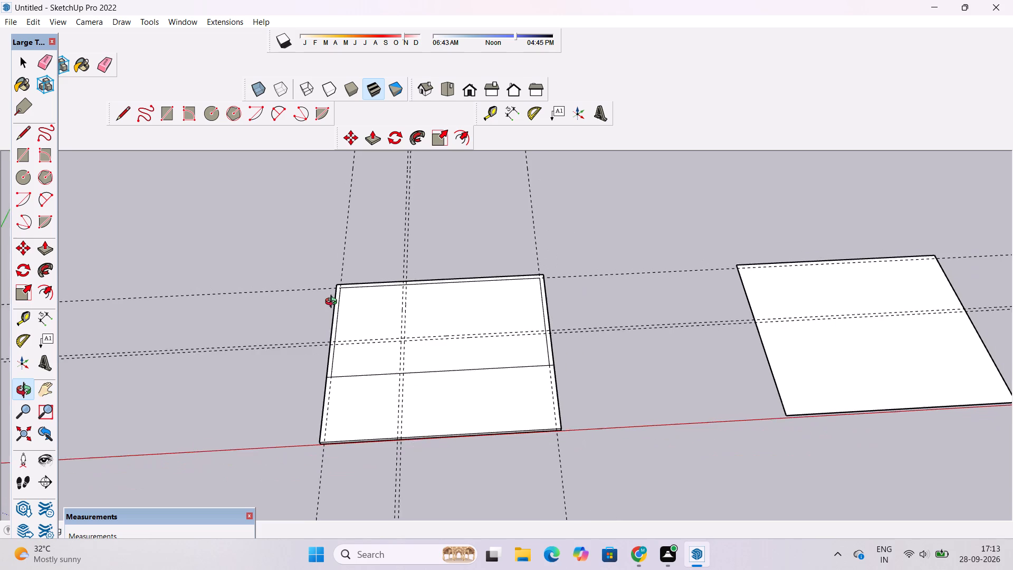
pyautogui.keyDown('shift'); pyautogui.moveTo(329, 302); pyautogui.dragTo(314, 283); pyautogui.keyUp('shift')
pyautogui.moveTo(328, 324); pyautogui.dragTo(323, 317)
pyautogui.keyDown('shift'); pyautogui.moveTo(323, 316); pyautogui.dragTo(306, 322); pyautogui.keyUp('shift')
# Erase the guide line along the slab's left inset.
pyautogui.scroll(2, 303, 324)
pyautogui.press('e')
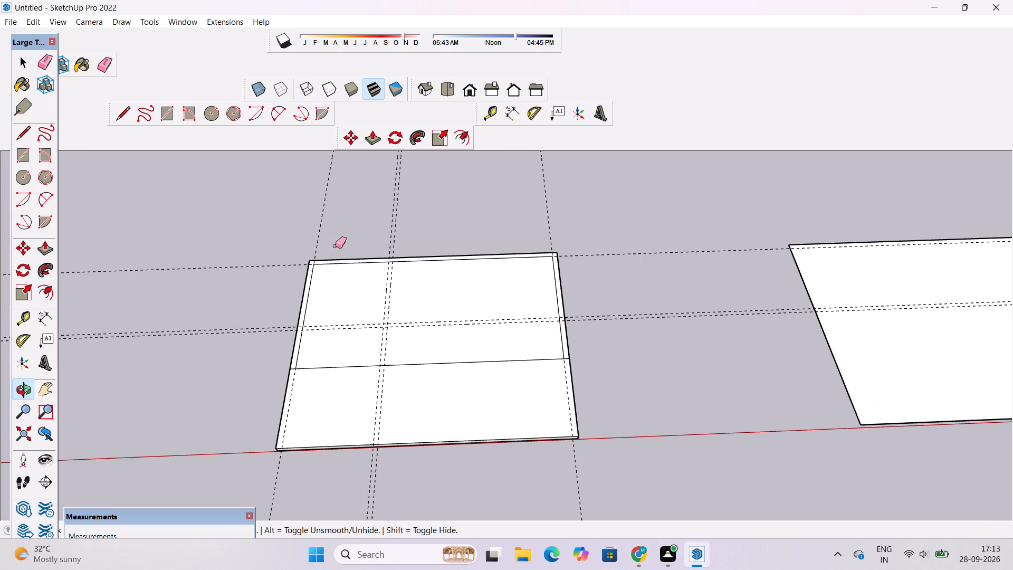
pyautogui.moveTo(324, 223); pyautogui.dragTo(308, 227)
# Examine the slab, its inset rectangle, the remaining guides and the front right corner from several angles.
pyautogui.press('o')
pyautogui.scroll(-4, 305, 252)
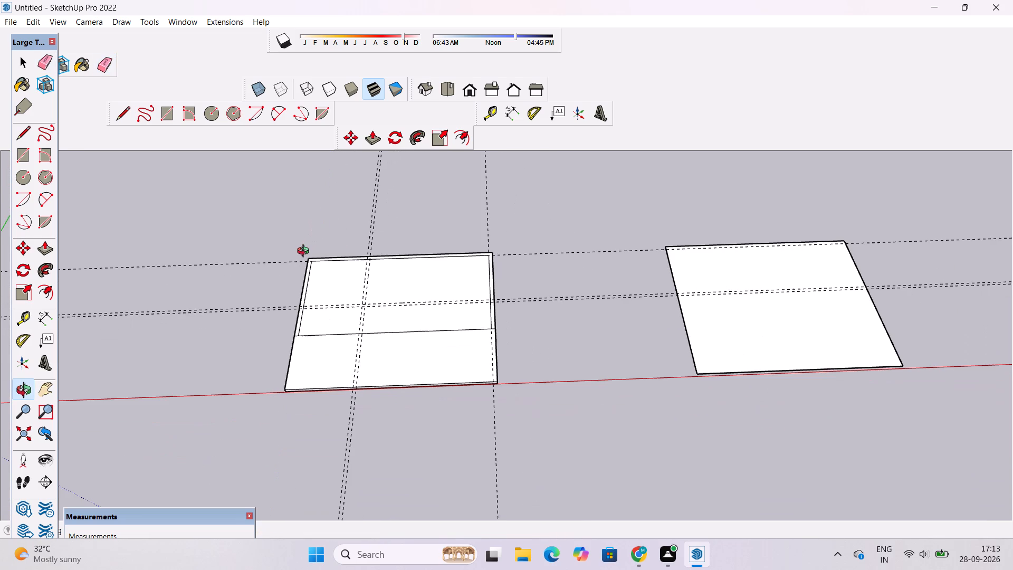
pyautogui.scroll(-3, 305, 262)
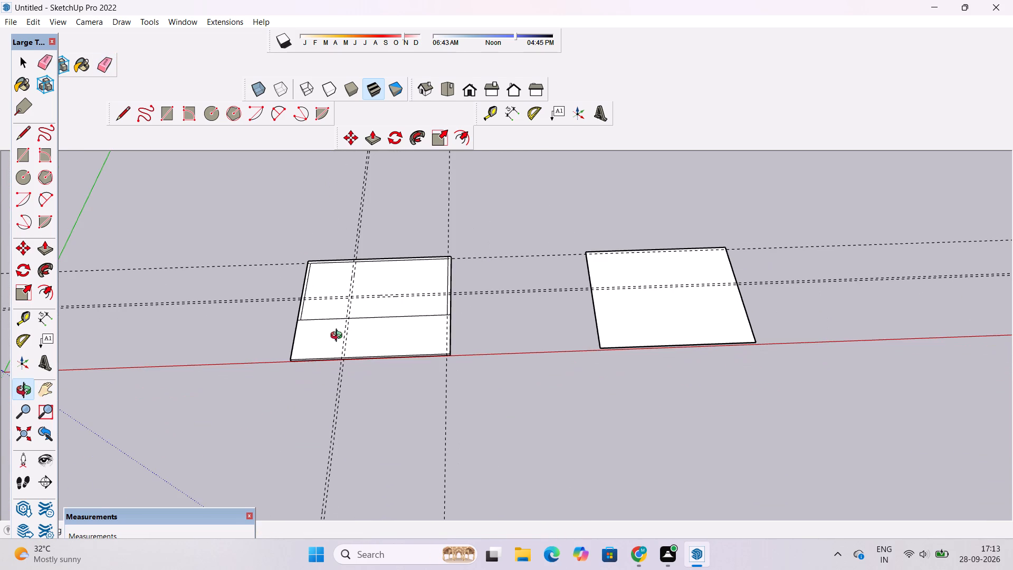
pyautogui.moveTo(338, 344); pyautogui.dragTo(337, 294)
pyautogui.scroll(3, 338, 291)
pyautogui.keyDown('shift'); pyautogui.moveTo(340, 291); pyautogui.dragTo(362, 311); pyautogui.keyUp('shift')
pyautogui.scroll(-5, 367, 311)
pyautogui.moveTo(420, 280); pyautogui.dragTo(467, 405)
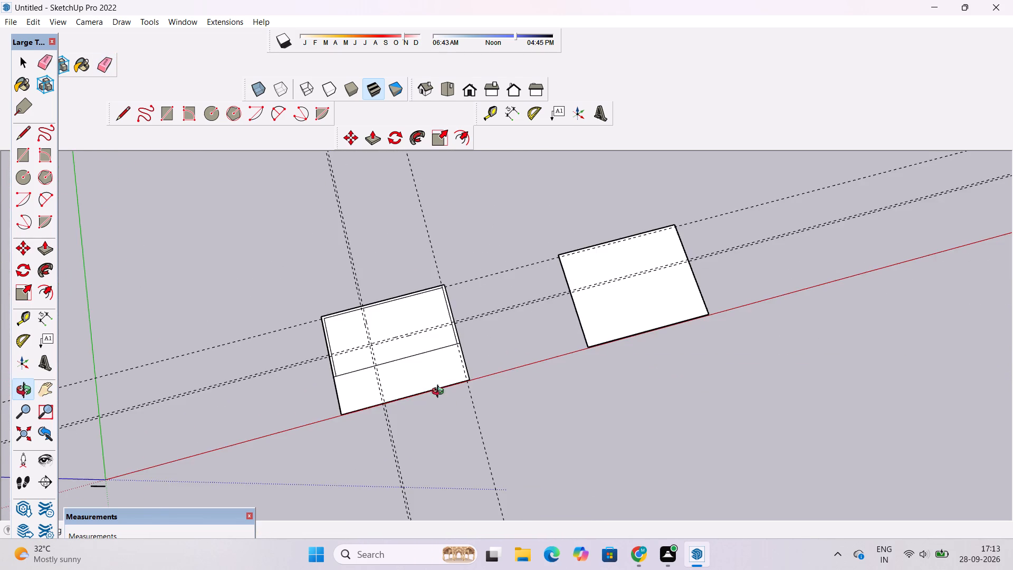
pyautogui.scroll(4, 401, 364)
pyautogui.moveTo(418, 370); pyautogui.dragTo(320, 337)
pyautogui.scroll(-3, 309, 331)
pyautogui.keyDown('shift'); pyautogui.moveTo(320, 327); pyautogui.dragTo(345, 386); pyautogui.keyUp('shift')
pyautogui.keyDown('shift'); pyautogui.moveTo(367, 399); pyautogui.dragTo(380, 365); pyautogui.keyUp('shift')
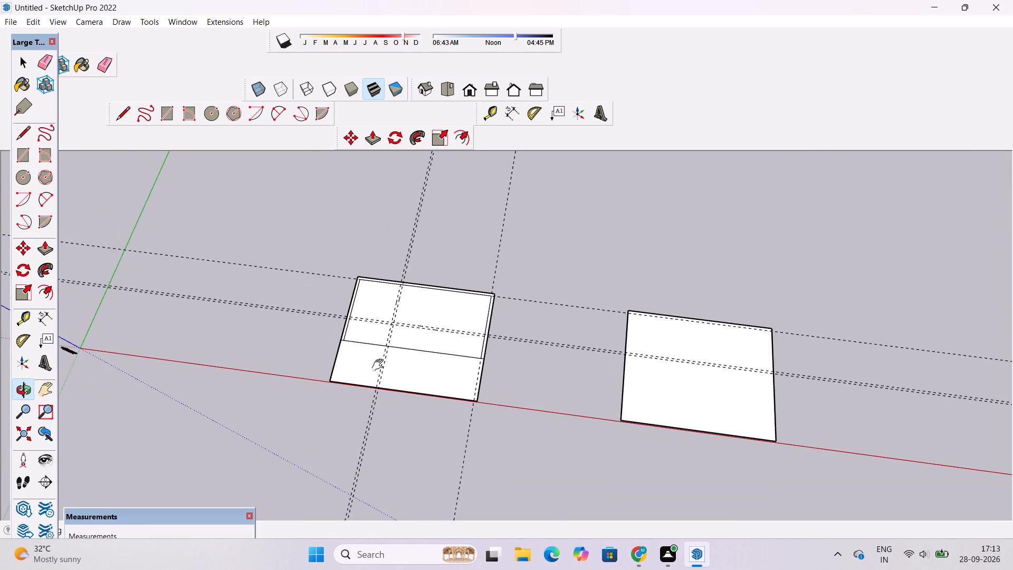
pyautogui.scroll(9, 367, 386)
pyautogui.moveTo(356, 397); pyautogui.dragTo(388, 352)
pyautogui.scroll(-5, 388, 351)
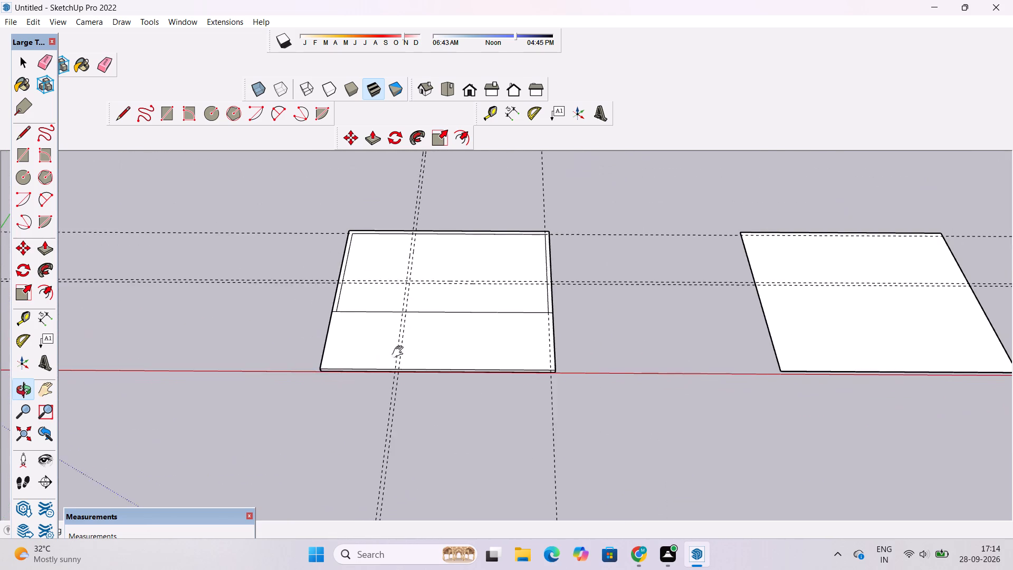
pyautogui.keyDown('shift'); pyautogui.moveTo(400, 352); pyautogui.dragTo(373, 383); pyautogui.keyUp('shift')
pyautogui.scroll(4, 346, 391)
pyautogui.moveTo(335, 412); pyautogui.dragTo(386, 334)
pyautogui.scroll(-6, 389, 325)
pyautogui.moveTo(546, 292); pyautogui.dragTo(510, 373)
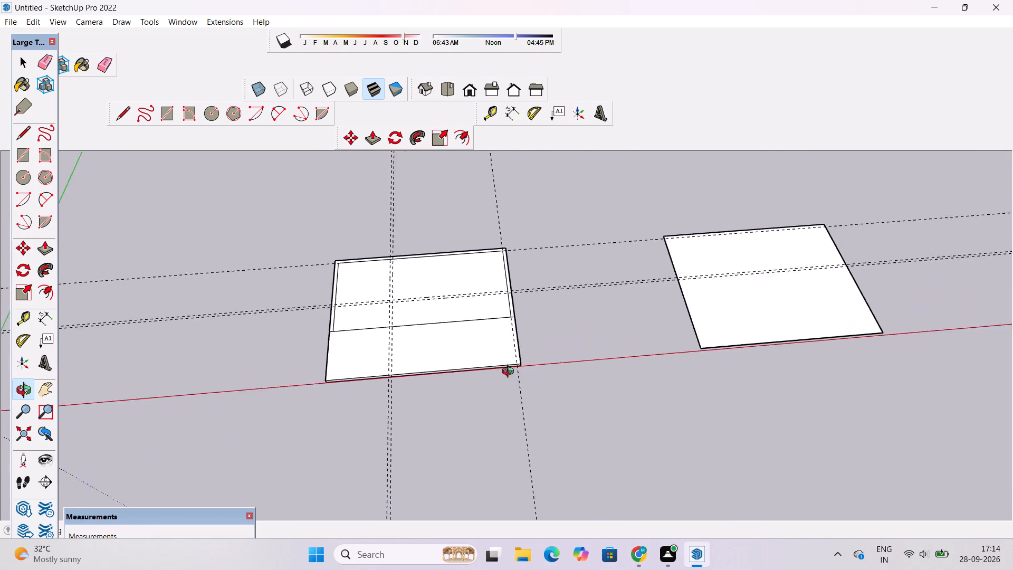
pyautogui.moveTo(510, 373); pyautogui.dragTo(265, 376)
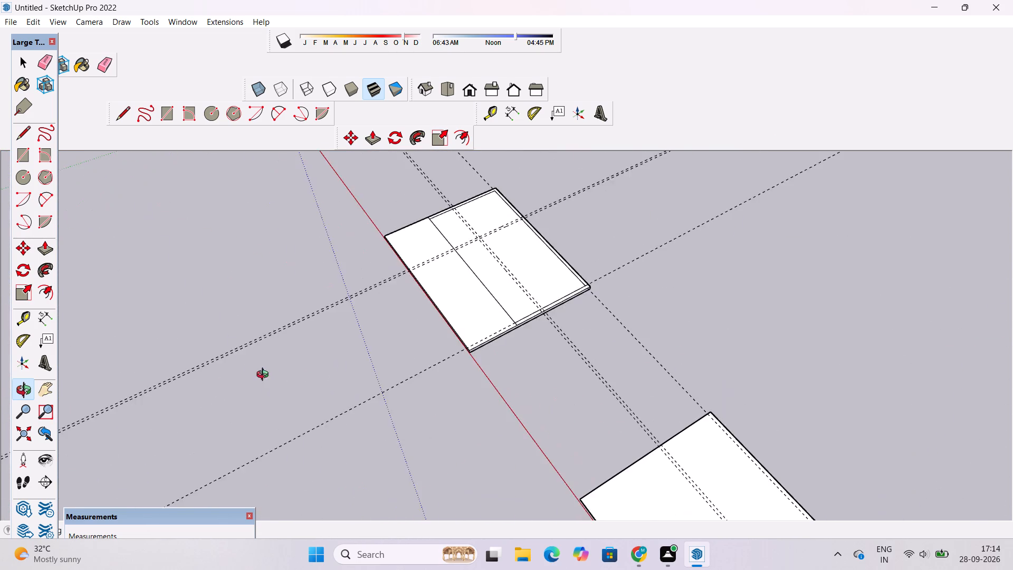
pyautogui.moveTo(265, 376); pyautogui.dragTo(612, 175)
pyautogui.scroll(5, 548, 300)
pyautogui.scroll(-6, 544, 299)
pyautogui.moveTo(601, 291); pyautogui.dragTo(569, 448)
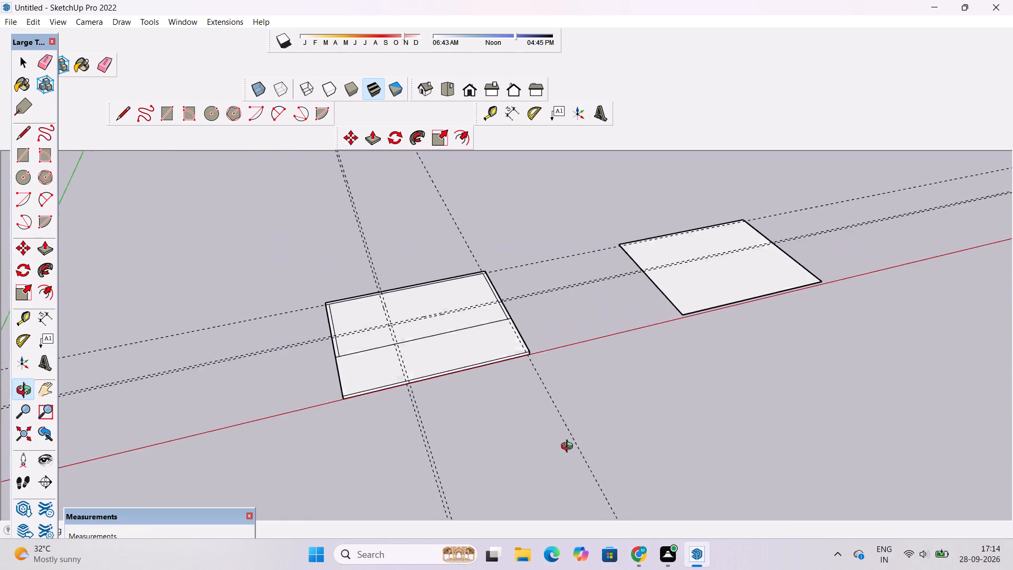
pyautogui.moveTo(569, 448); pyautogui.dragTo(562, 450)
pyautogui.scroll(6, 509, 351)
pyautogui.moveTo(531, 350); pyautogui.dragTo(532, 425)
pyautogui.scroll(5, 550, 387)
pyautogui.keyDown('shift'); pyautogui.moveTo(550, 374); pyautogui.dragTo(472, 383); pyautogui.keyUp('shift')
pyautogui.keyDown('shift'); pyautogui.moveTo(454, 404); pyautogui.dragTo(450, 393); pyautogui.keyUp('shift')
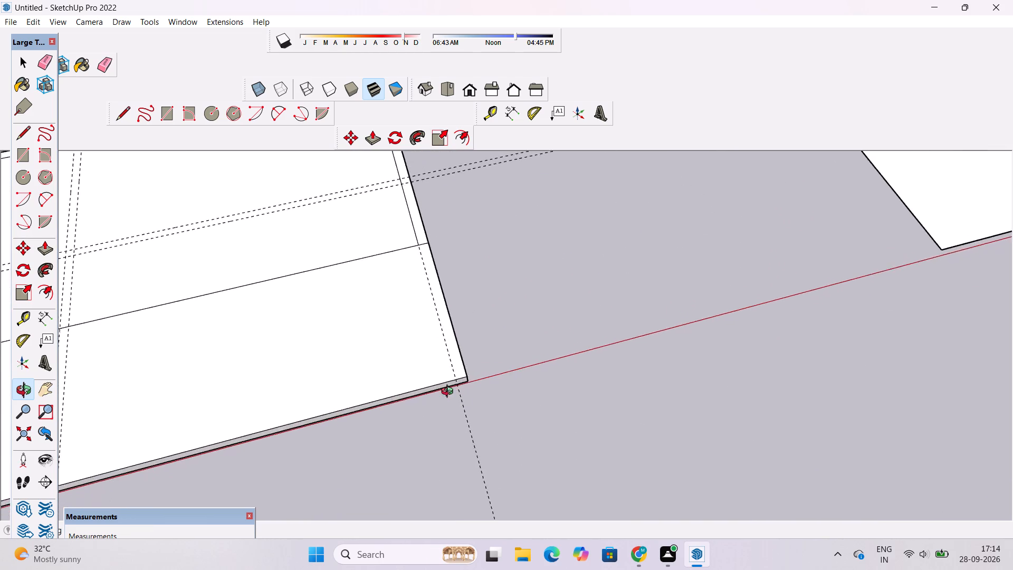
pyautogui.keyDown('shift'); pyautogui.moveTo(450, 393); pyautogui.dragTo(412, 324); pyautogui.keyUp('shift')
pyautogui.scroll(1, 388, 362)
pyautogui.keyDown('shift'); pyautogui.moveTo(406, 357); pyautogui.dragTo(463, 360); pyautogui.keyUp('shift')
pyautogui.scroll(-5, 444, 366)
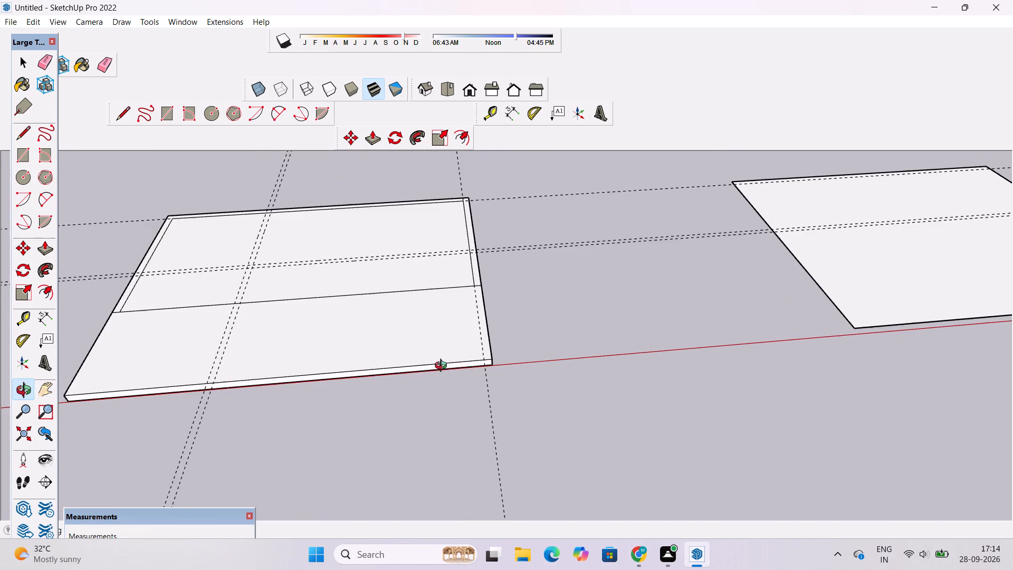
# Draw a narrow wall rectangle between the left pair of guides, from the rear inset line to the far guide of the crossing pair.
pyautogui.keyDown('shift'); pyautogui.moveTo(463, 338); pyautogui.dragTo(465, 368); pyautogui.keyUp('shift')
pyautogui.scroll(-6, 462, 362)
pyautogui.moveTo(378, 332); pyautogui.dragTo(374, 418)
pyautogui.scroll(9, 331, 278)
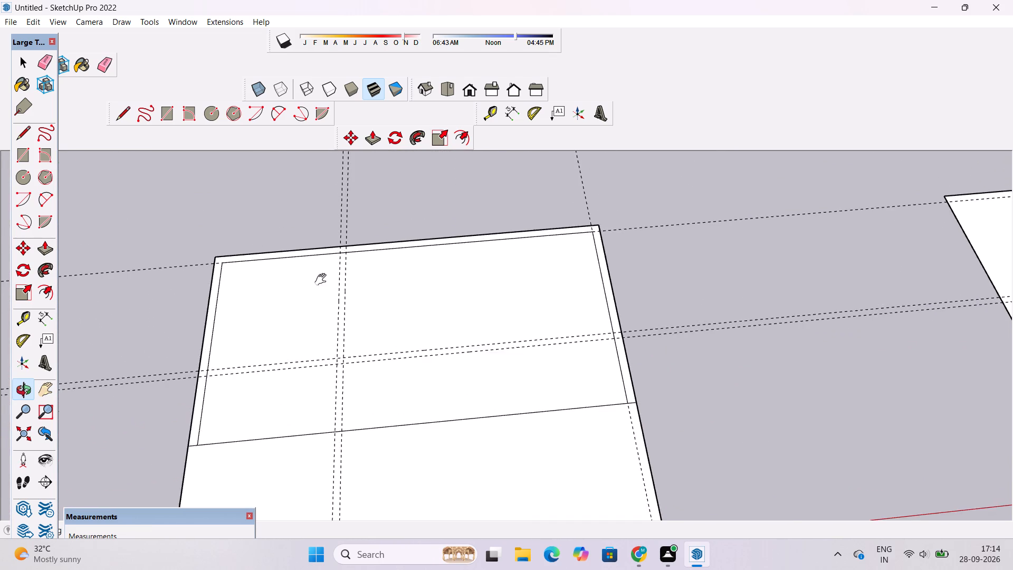
pyautogui.keyDown('shift'); pyautogui.moveTo(326, 280); pyautogui.dragTo(370, 273); pyautogui.keyUp('shift')
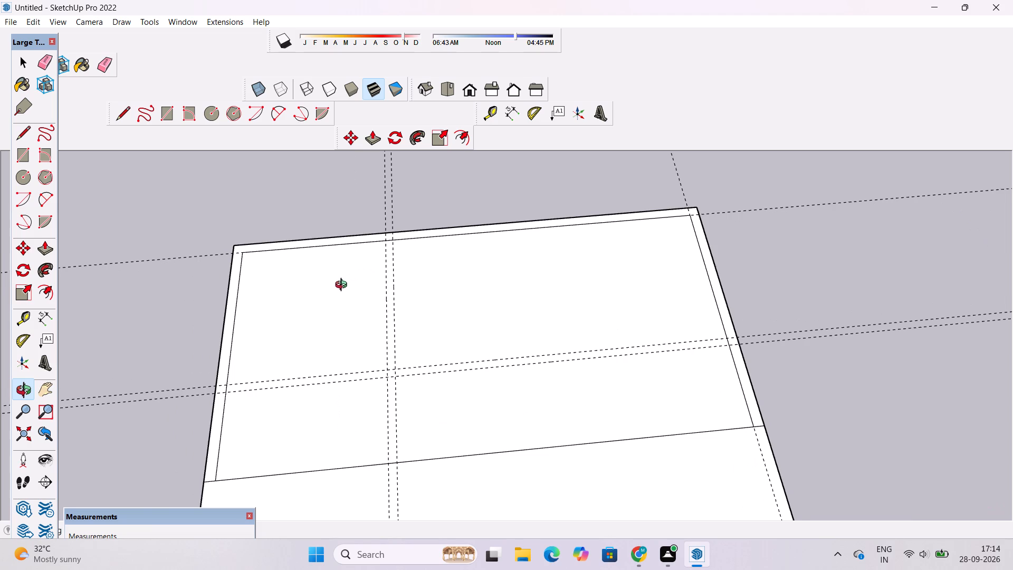
pyautogui.keyDown('shift'); pyautogui.moveTo(339, 290); pyautogui.dragTo(306, 217); pyautogui.keyUp('shift')
pyautogui.scroll(-6, 304, 206)
pyautogui.keyDown('shift'); pyautogui.moveTo(286, 249); pyautogui.dragTo(303, 261); pyautogui.keyUp('shift')
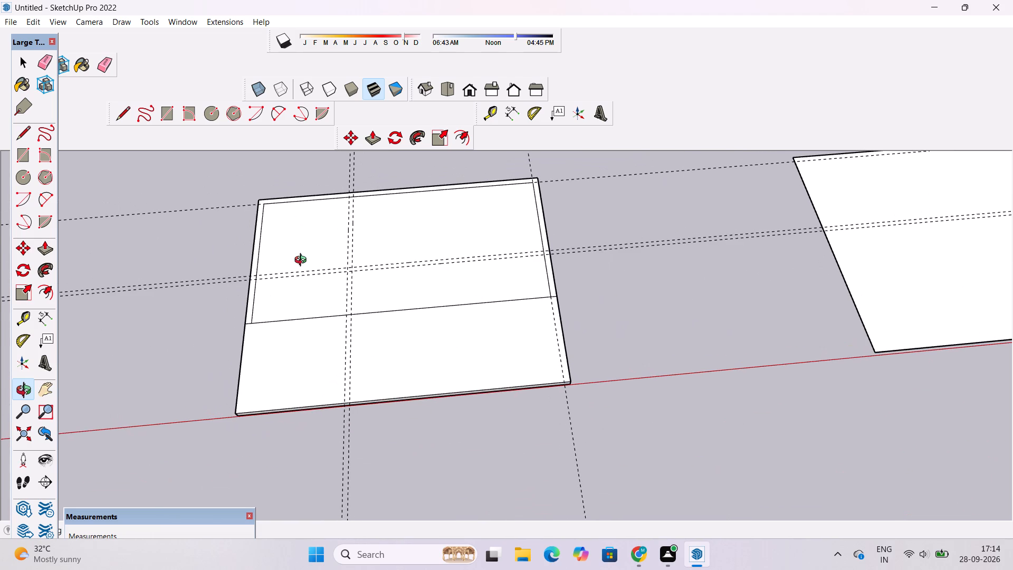
pyautogui.keyDown('shift'); pyautogui.moveTo(349, 253); pyautogui.dragTo(328, 270); pyautogui.keyUp('shift')
pyautogui.press('r')
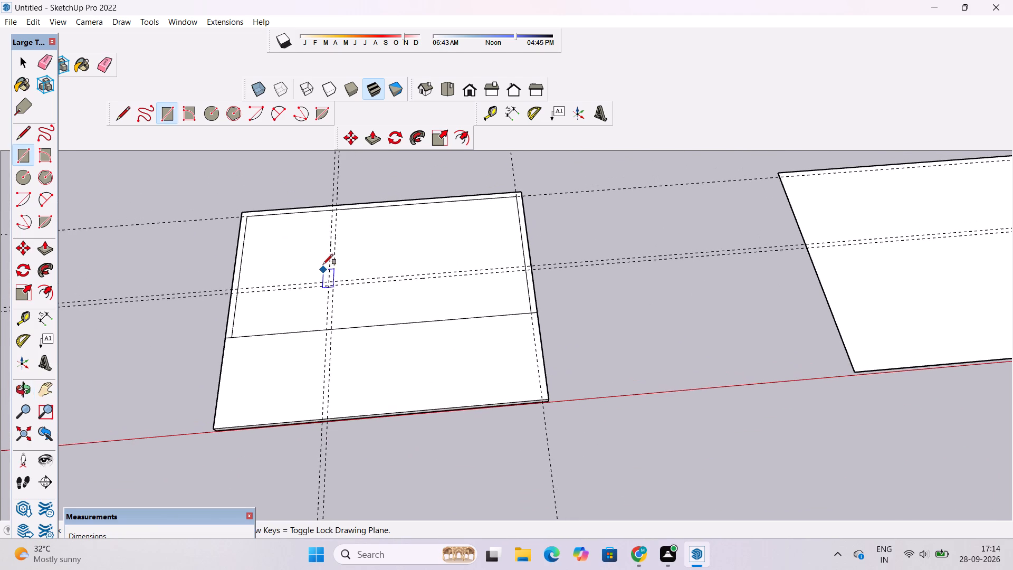
pyautogui.scroll(7, 334, 211)
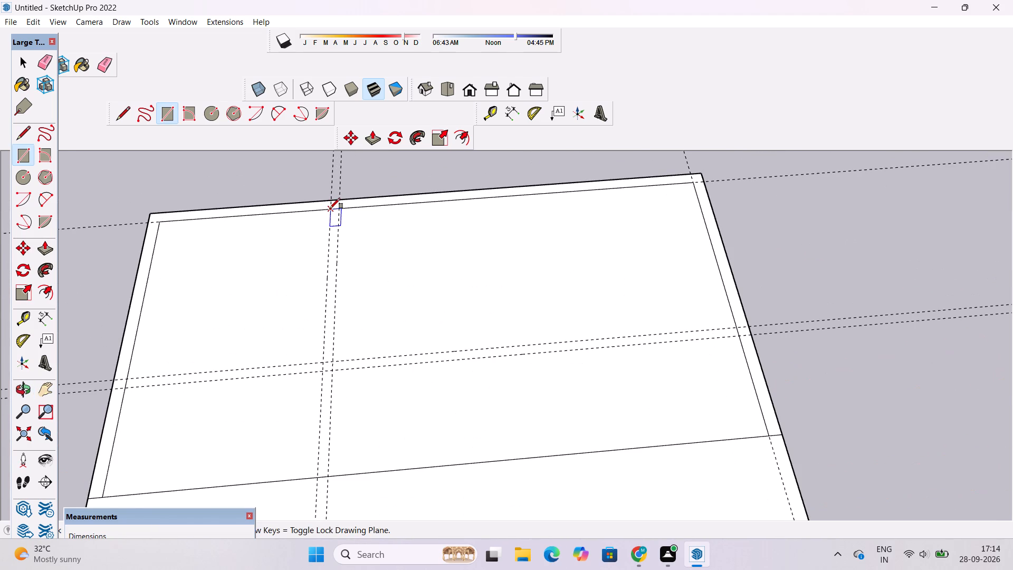
pyautogui.click(330, 208)
pyautogui.scroll(-8, 329, 220)
pyautogui.scroll(4, 324, 265)
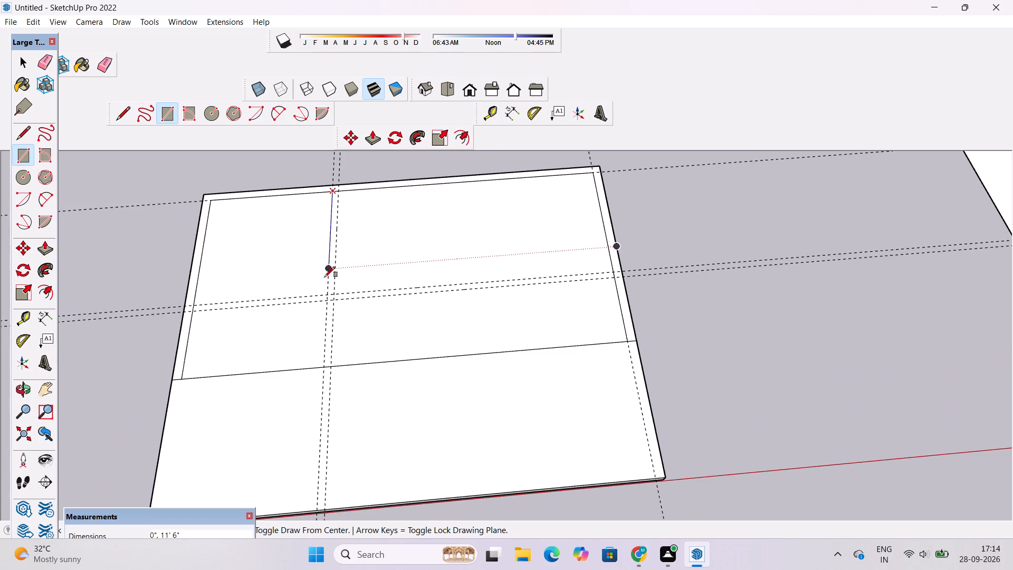
pyautogui.click(335, 300)
pyautogui.scroll(-5, 260, 316)
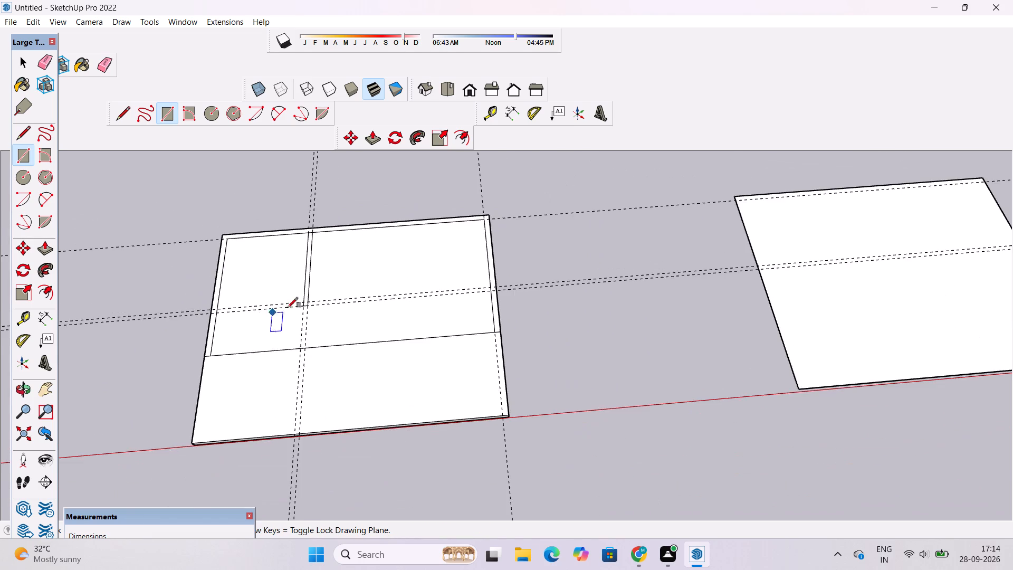
# Draw a narrow cross-wall rectangle between the paired crosswise guides, from the left partition's front end to the right inset line.
pyautogui.scroll(12, 319, 300)
pyautogui.click(292, 305)
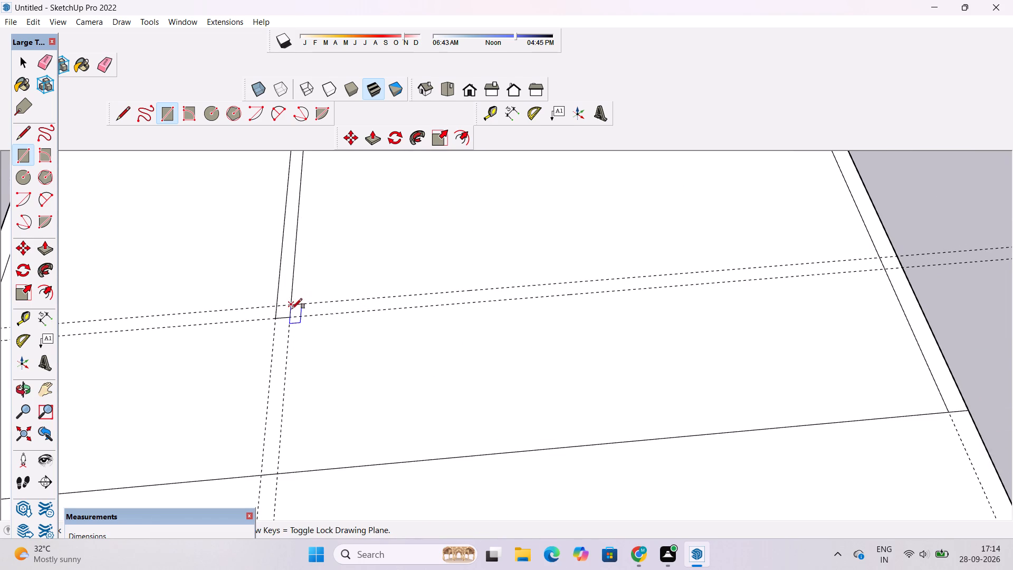
pyautogui.scroll(-10, 298, 314)
pyautogui.scroll(5, 544, 297)
pyautogui.click(541, 293)
pyautogui.scroll(-6, 606, 288)
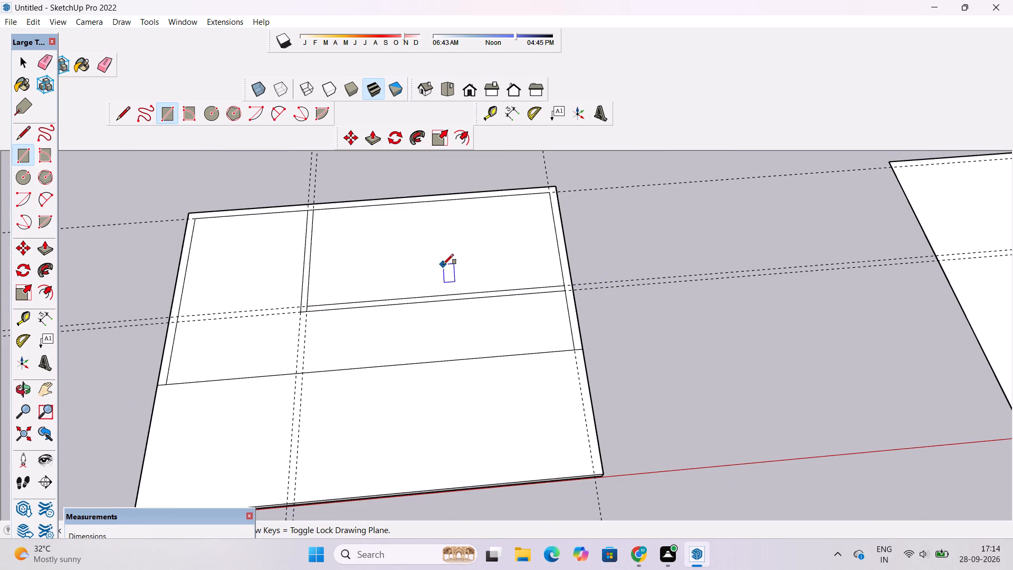
# Draw a 9" by 15' cross-wall rectangle from the left inset line to the left partition, between the paired crosswise guides.
pyautogui.scroll(2, 264, 341)
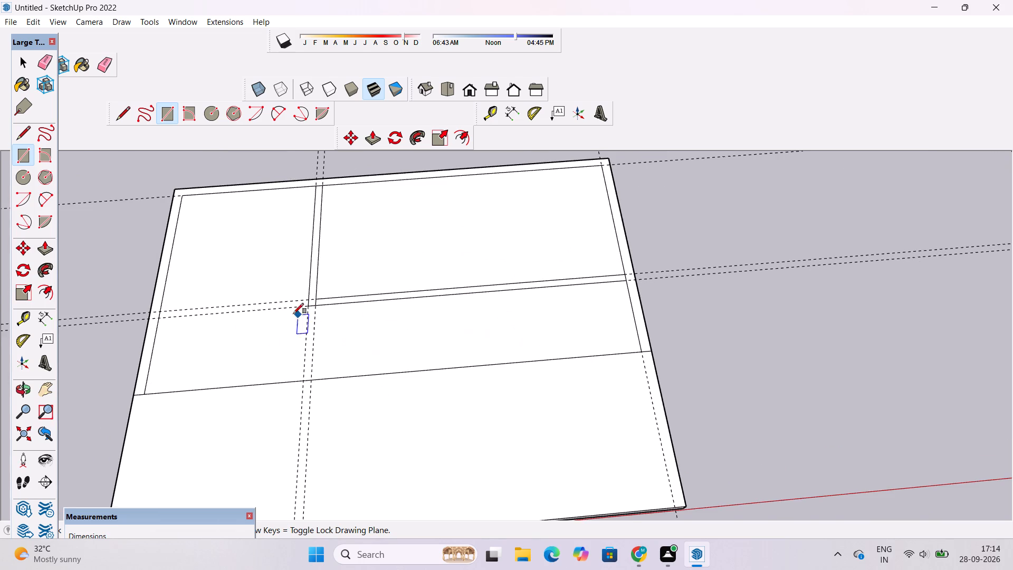
pyautogui.scroll(3, 285, 312)
pyautogui.scroll(4, 164, 303)
pyautogui.scroll(-3, 142, 311)
pyautogui.press('space')
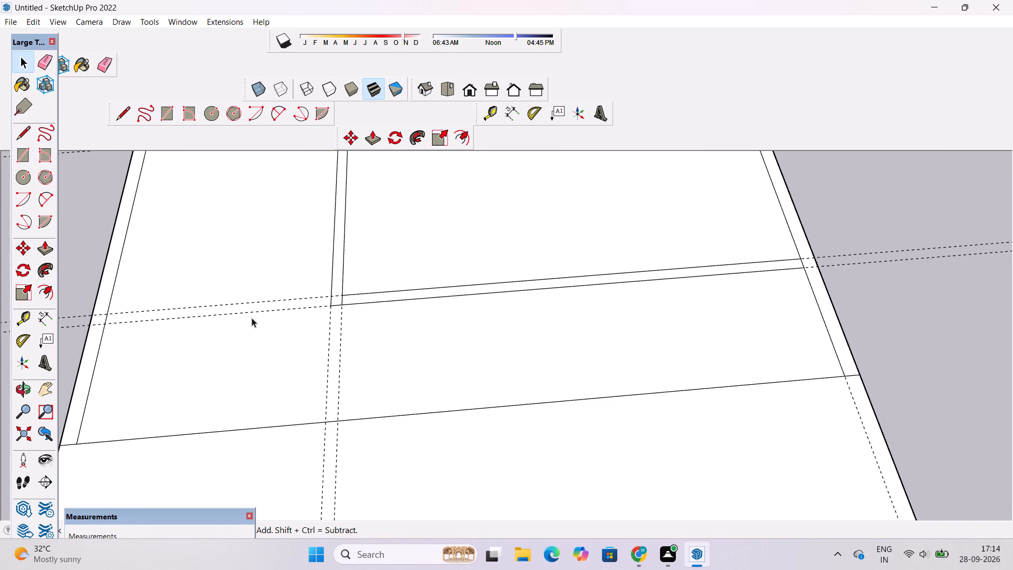
pyautogui.press('r')
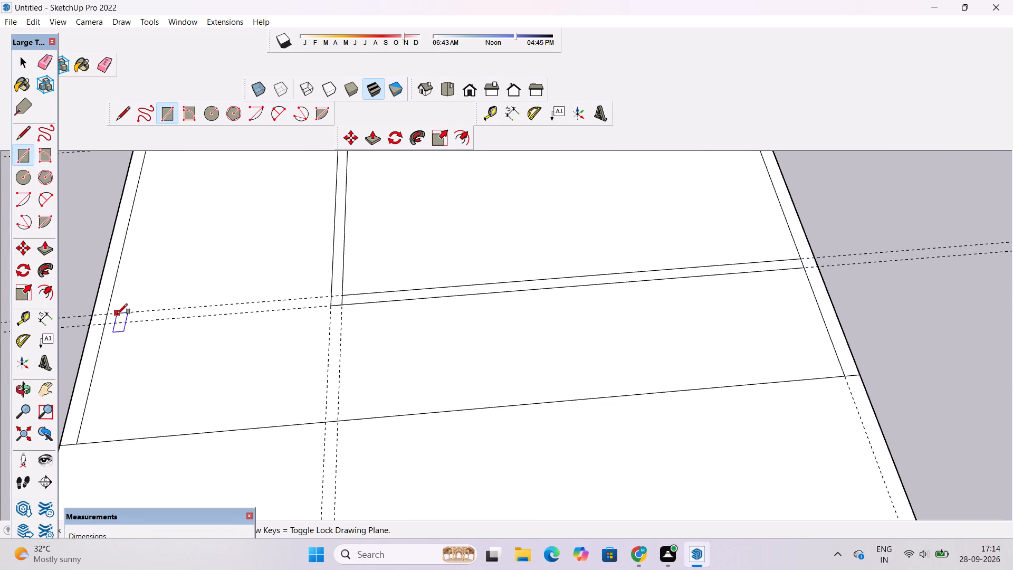
pyautogui.click(108, 313)
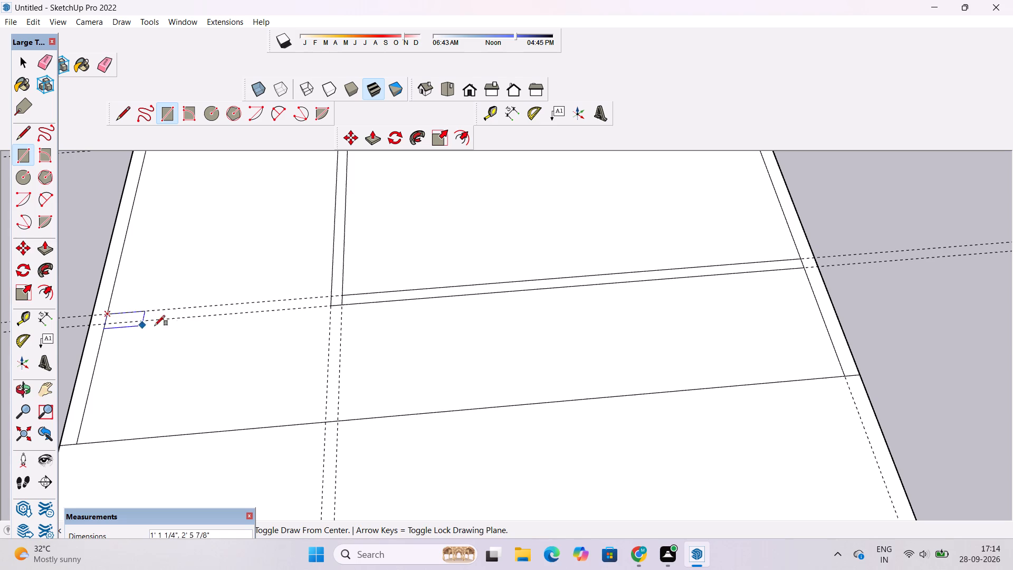
pyautogui.click(329, 308)
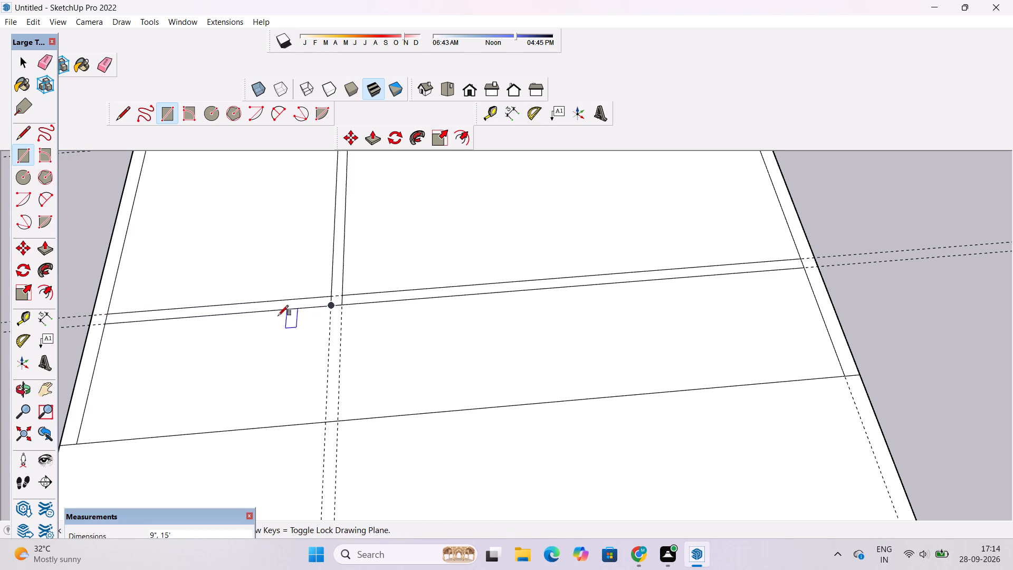
pyautogui.press('space')
# Place a guide 12' inward from the right inset line, parallel to it.
pyautogui.scroll(-7, 205, 326)
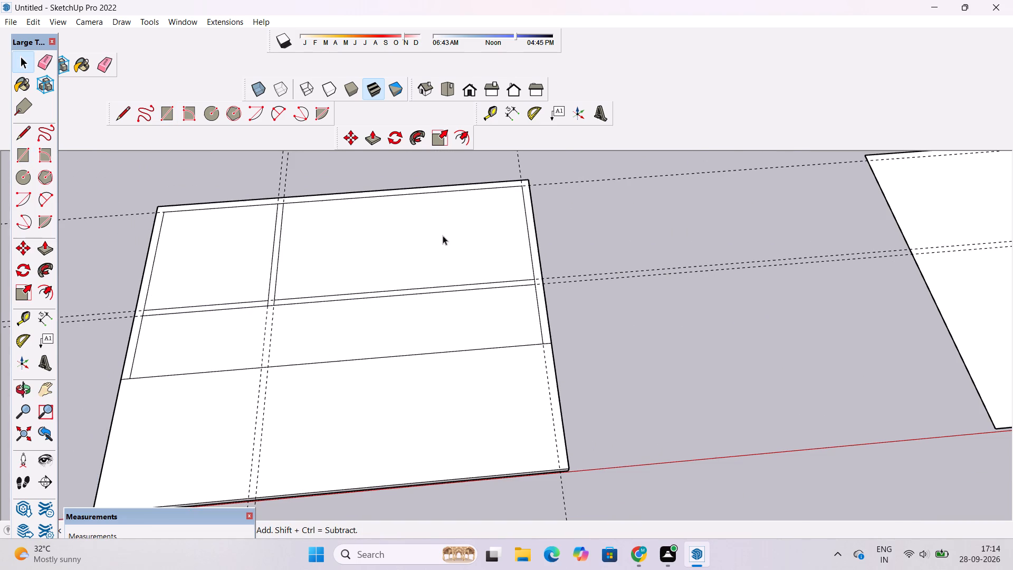
pyautogui.scroll(1, 442, 260)
pyautogui.press('t')
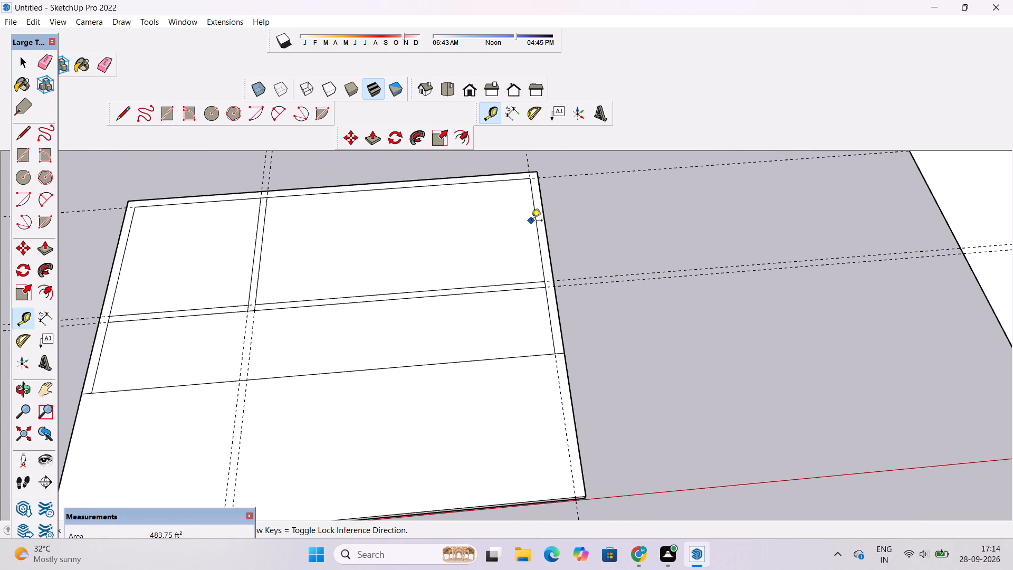
pyautogui.click(536, 229)
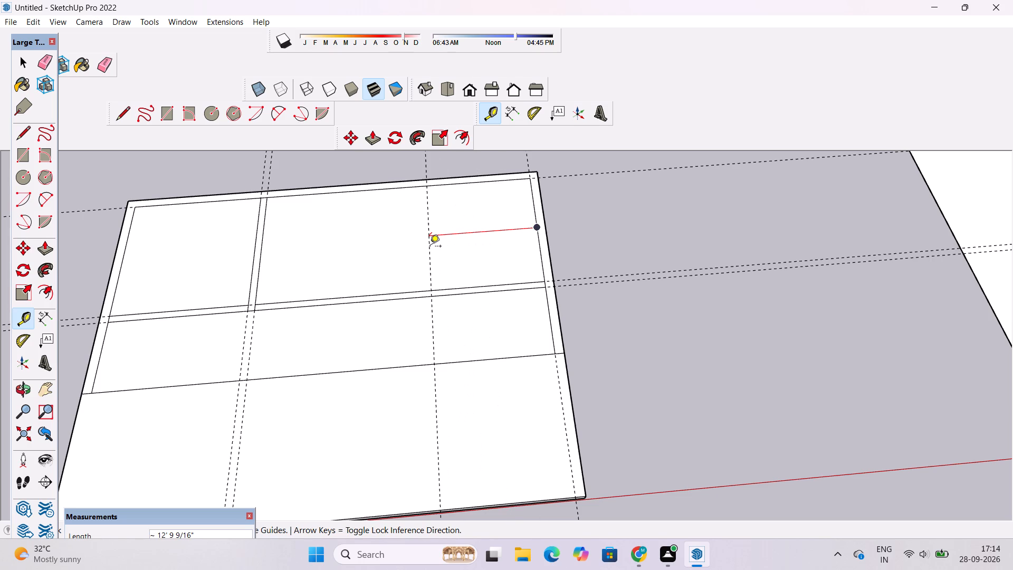
pyautogui.write("12'")
pyautogui.press('Return')
# Place a second guide 9" beyond the 12' guide, toward the left partition.
pyautogui.click(438, 211)
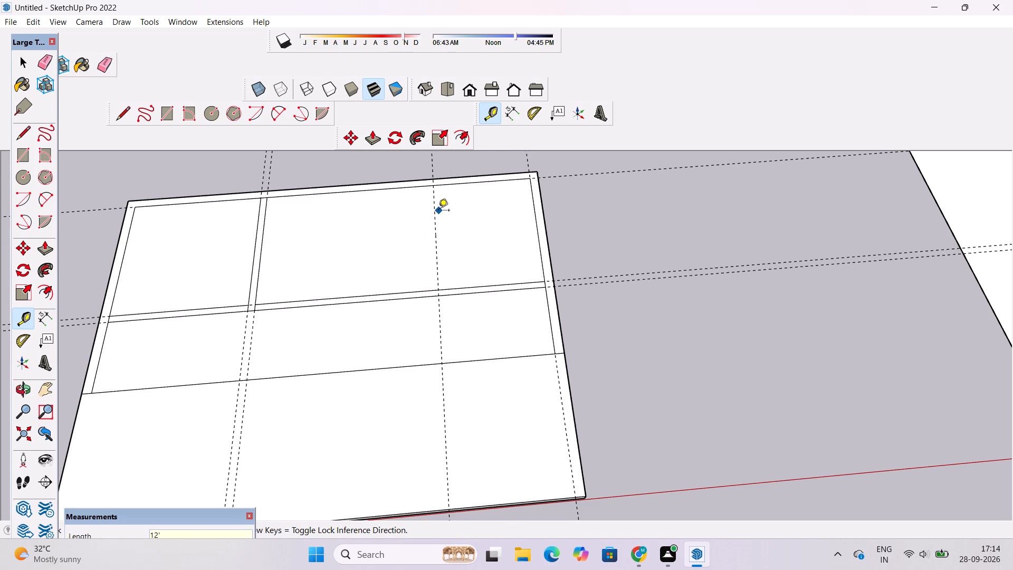
pyautogui.press('space')
pyautogui.press('t')
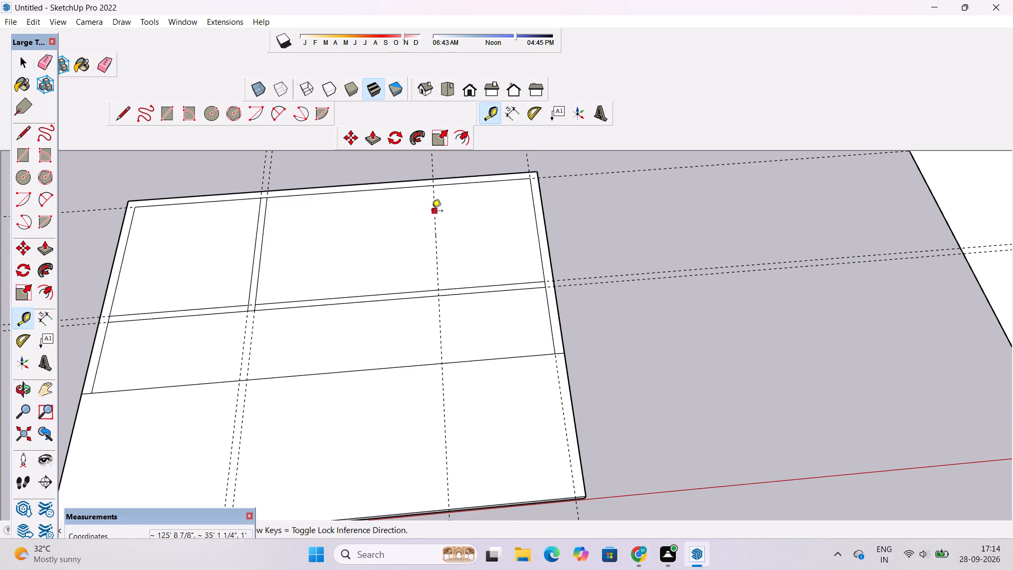
pyautogui.click(432, 201)
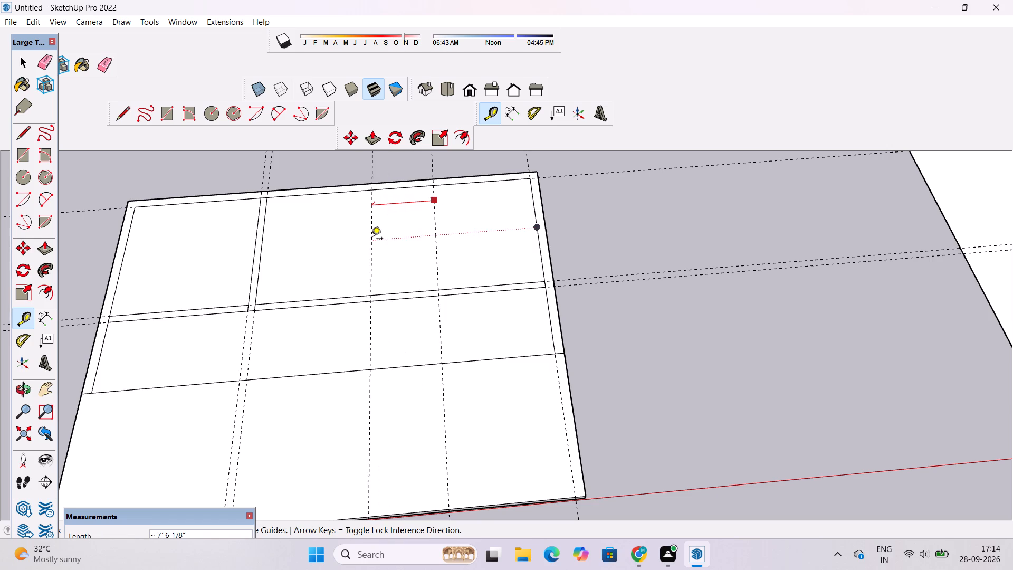
pyautogui.write('9"')
pyautogui.press('Return')
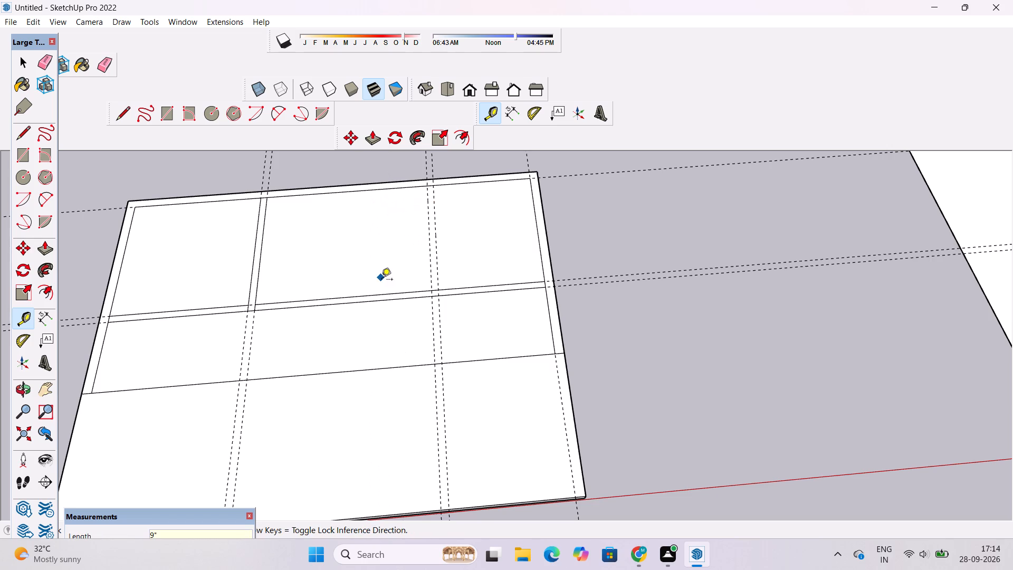
# Draw a 9" by 15' 9" partition rectangle between the new guide pair, from the rear inset line to the cross wall's front line.
pyautogui.press('r')
pyautogui.scroll(4, 423, 191)
pyautogui.click(430, 182)
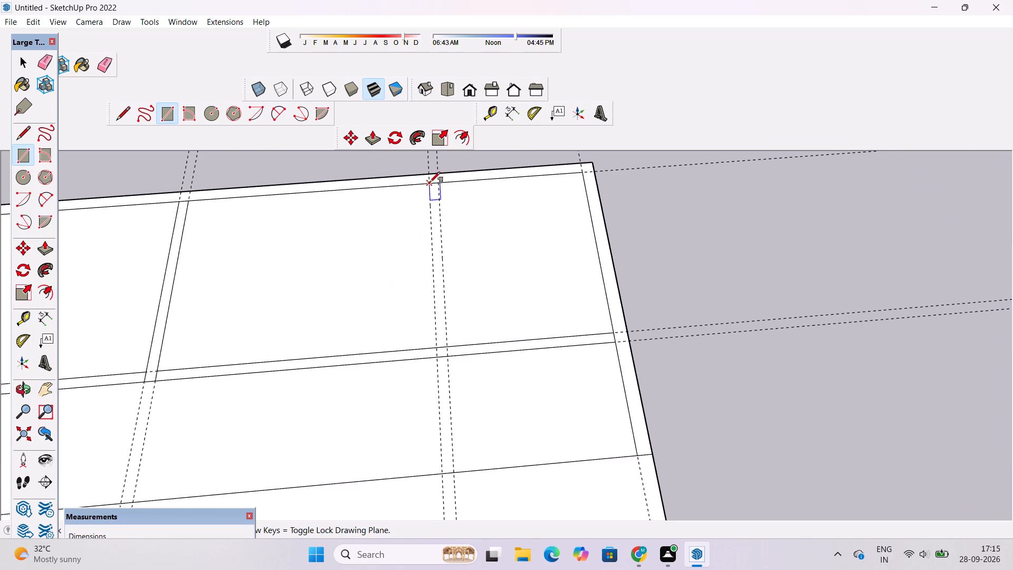
pyautogui.click(446, 356)
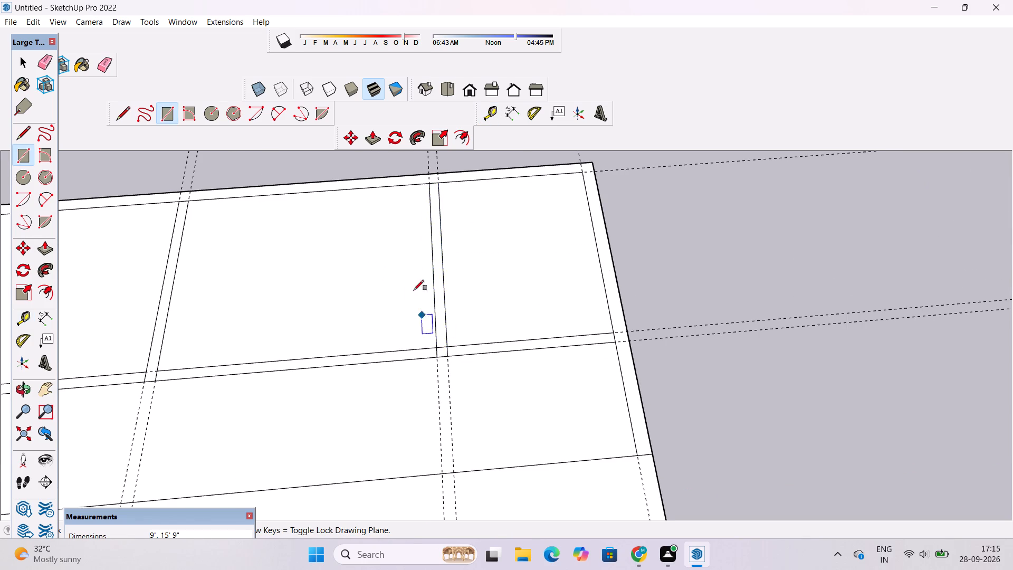
pyautogui.scroll(-7, 405, 261)
pyautogui.scroll(3, 410, 339)
pyautogui.scroll(-3, 379, 302)
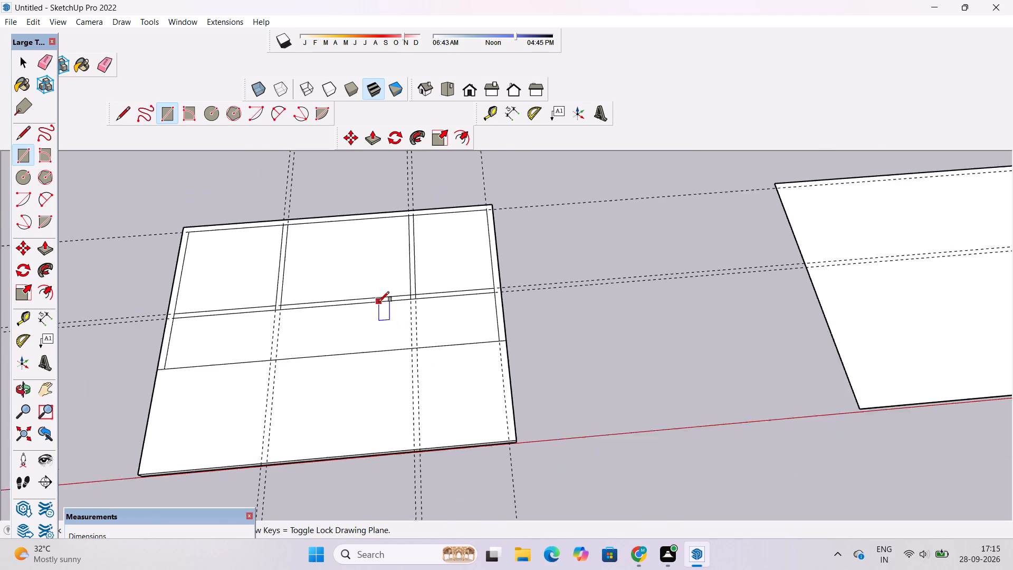
# Erase all remaining guide lines running across the two slabs.
pyautogui.scroll(-2, 379, 302)
pyautogui.press('e')
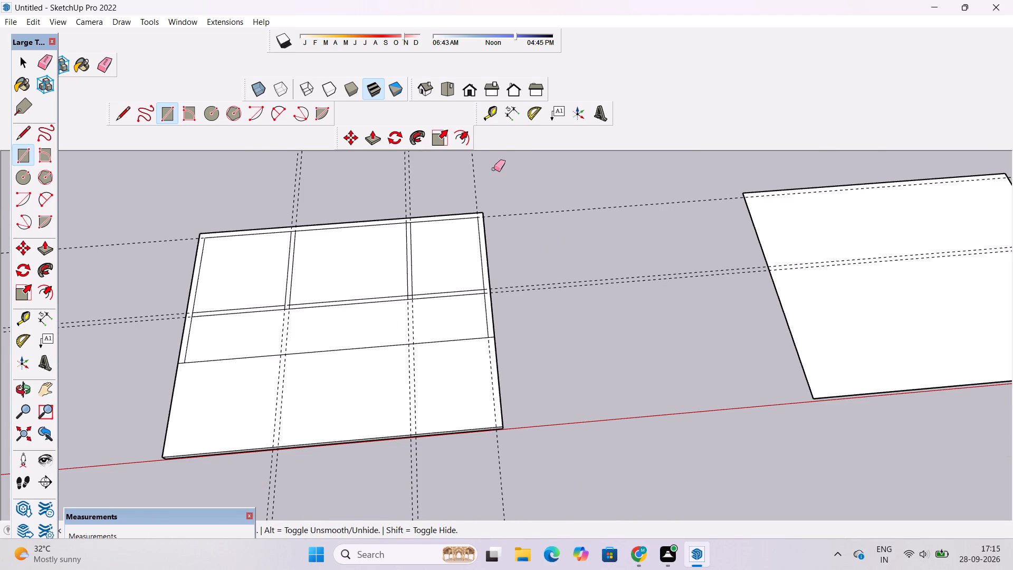
pyautogui.moveTo(494, 169); pyautogui.dragTo(281, 202)
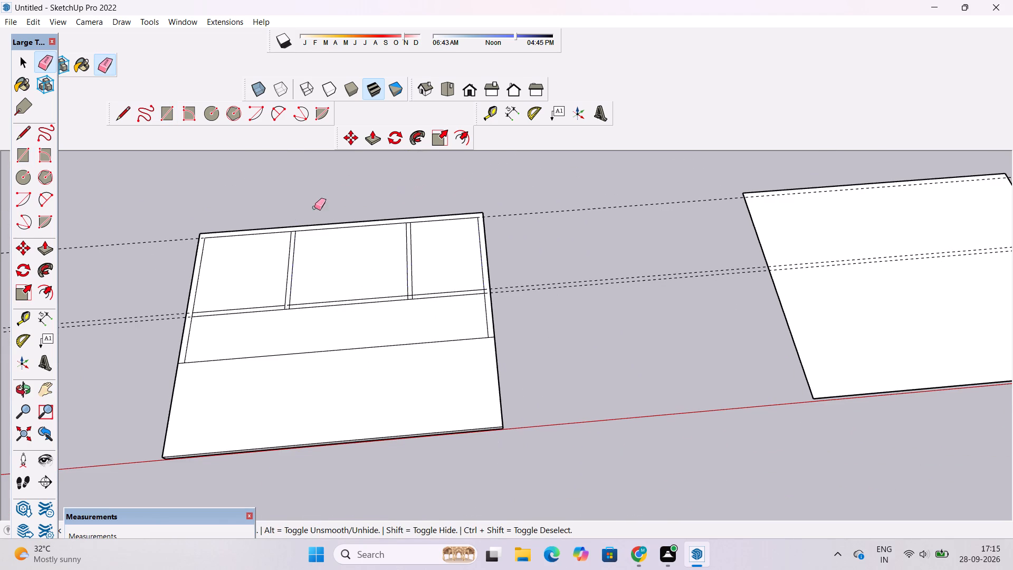
pyautogui.moveTo(557, 197); pyautogui.dragTo(486, 341)
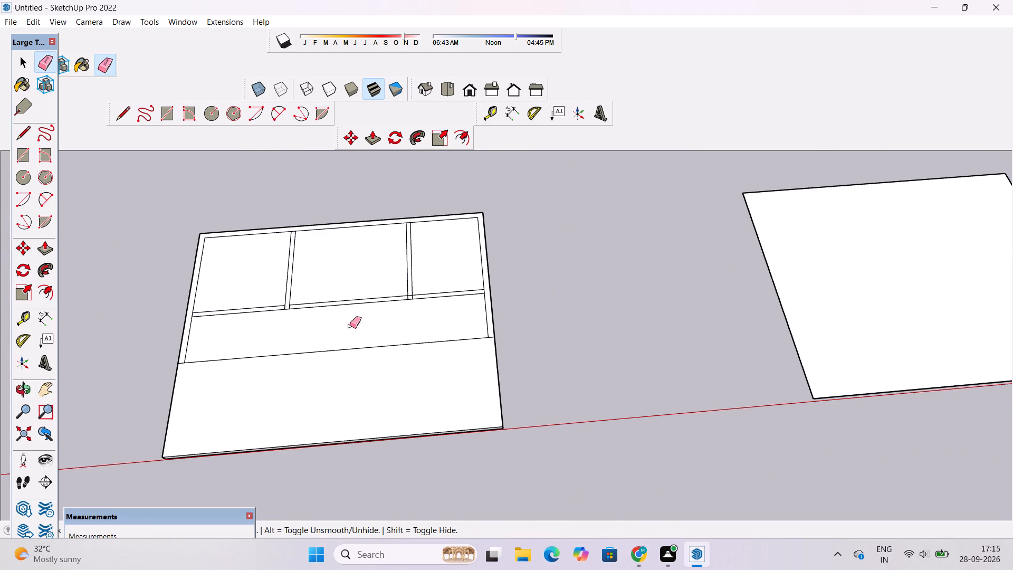
pyautogui.press('space')
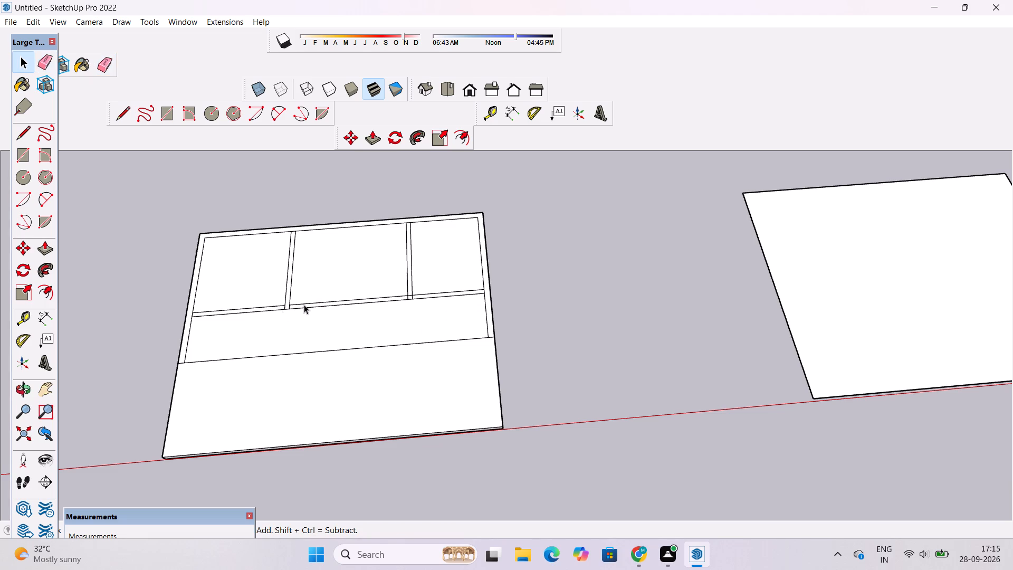
# Erase the overlapping line segments where the right partition meets the cross wall, leaving the cross wall's front line.
pyautogui.scroll(-4, 327, 295)
pyautogui.scroll(3, 498, 230)
pyautogui.scroll(4, 241, 363)
pyautogui.press('e')
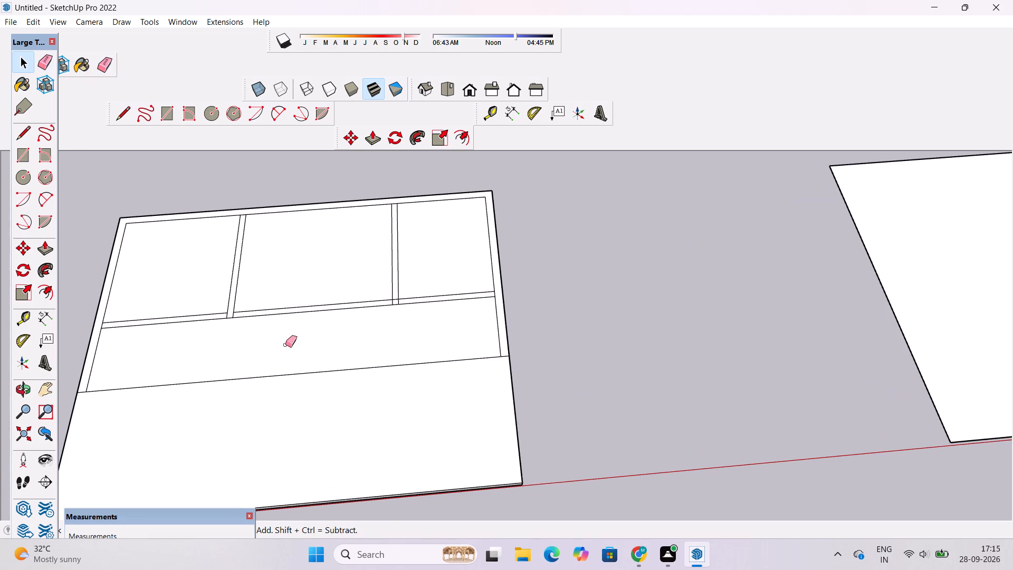
pyautogui.scroll(11, 385, 318)
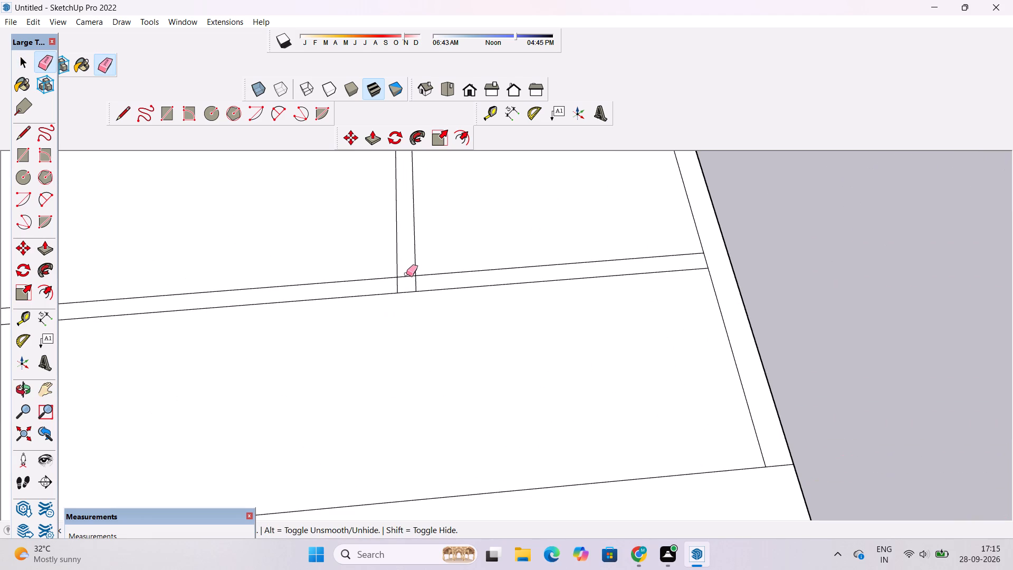
pyautogui.moveTo(407, 272); pyautogui.dragTo(390, 284)
pyautogui.moveTo(421, 278); pyautogui.dragTo(409, 285)
# Erase the short line segment closing the cross wall's right end at the right outer wall.
pyautogui.scroll(-4, 481, 288)
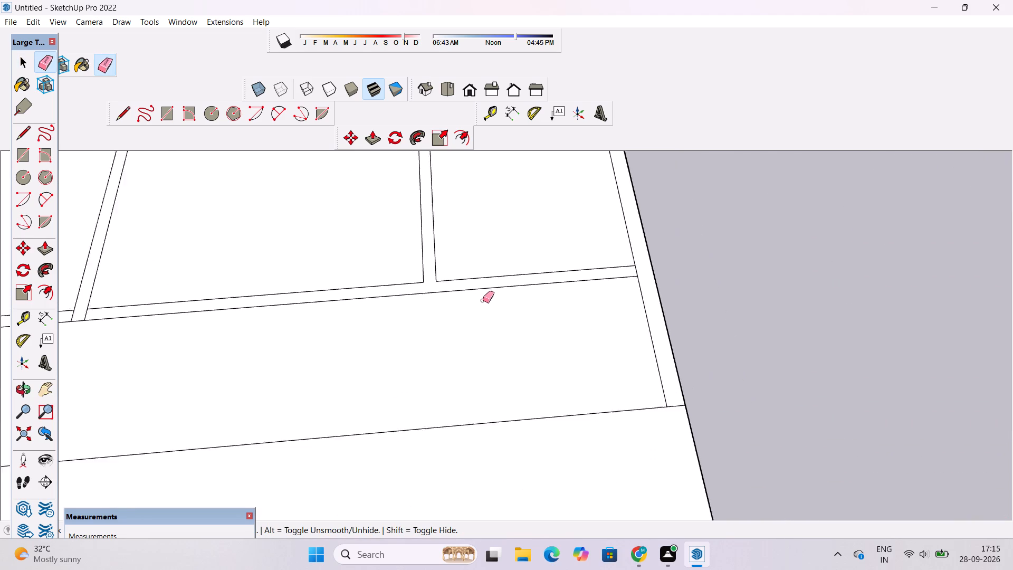
pyautogui.scroll(-8, 483, 300)
pyautogui.scroll(9, 541, 279)
pyautogui.moveTo(573, 295); pyautogui.dragTo(563, 298)
# Erase the short line segments where the right and left partitions meet the rear wall.
pyautogui.scroll(-5, 553, 323)
pyautogui.scroll(4, 400, 168)
pyautogui.moveTo(398, 168); pyautogui.dragTo(398, 177)
pyautogui.scroll(-4, 460, 197)
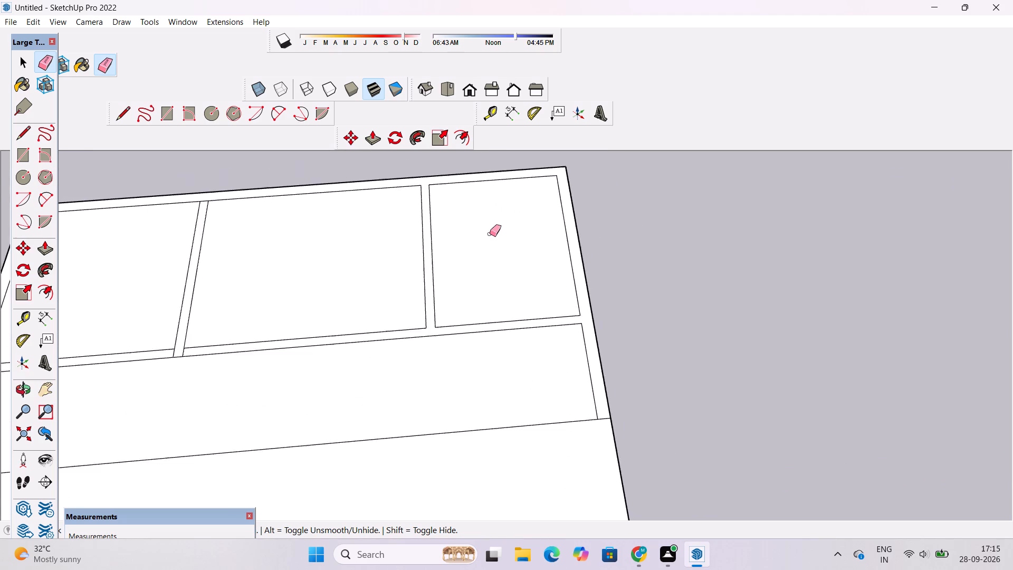
pyautogui.scroll(-4, 490, 234)
pyautogui.scroll(13, 275, 205)
pyautogui.moveTo(276, 213); pyautogui.dragTo(280, 236)
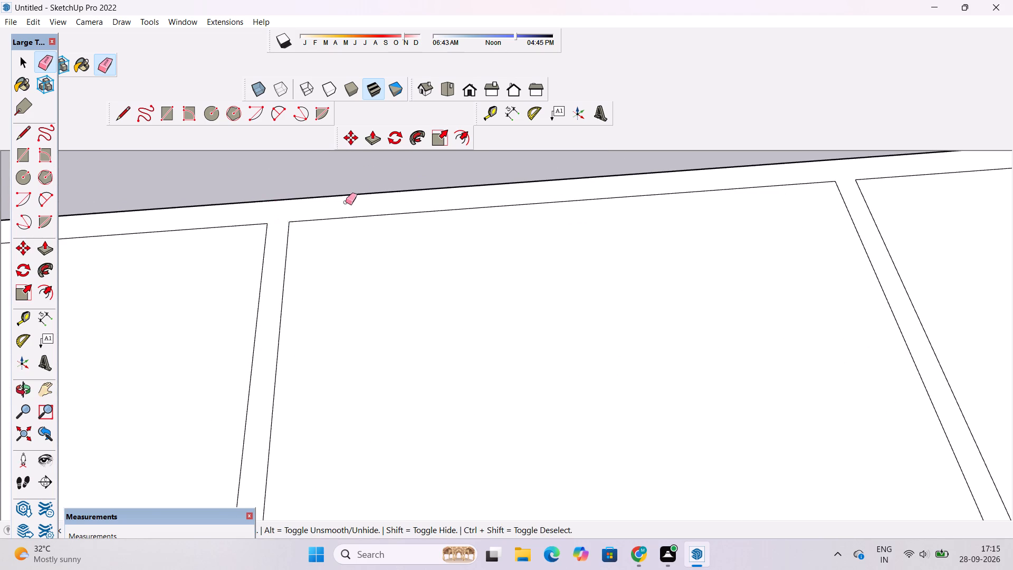
# Erase the overlapping line segments where the left partition meets the cross wall, leaving the cross wall's front line.
pyautogui.scroll(-10, 346, 202)
pyautogui.scroll(10, 305, 370)
pyautogui.moveTo(358, 382); pyautogui.dragTo(332, 383)
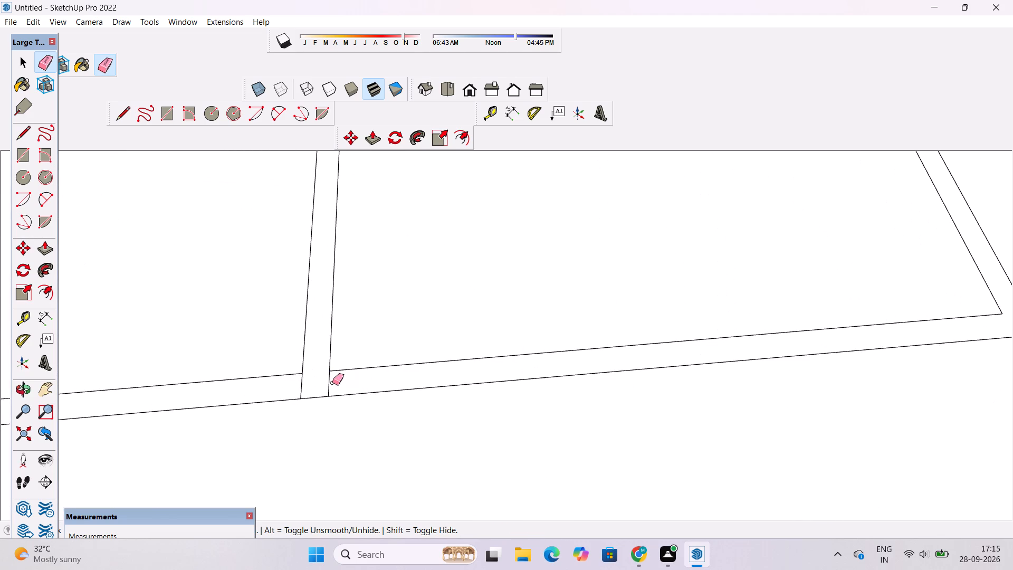
pyautogui.moveTo(332, 383); pyautogui.dragTo(285, 386)
# Erase the short line segment closing the cross wall's left end at the left outer wall.
pyautogui.scroll(-15, 474, 353)
pyautogui.scroll(5, 337, 372)
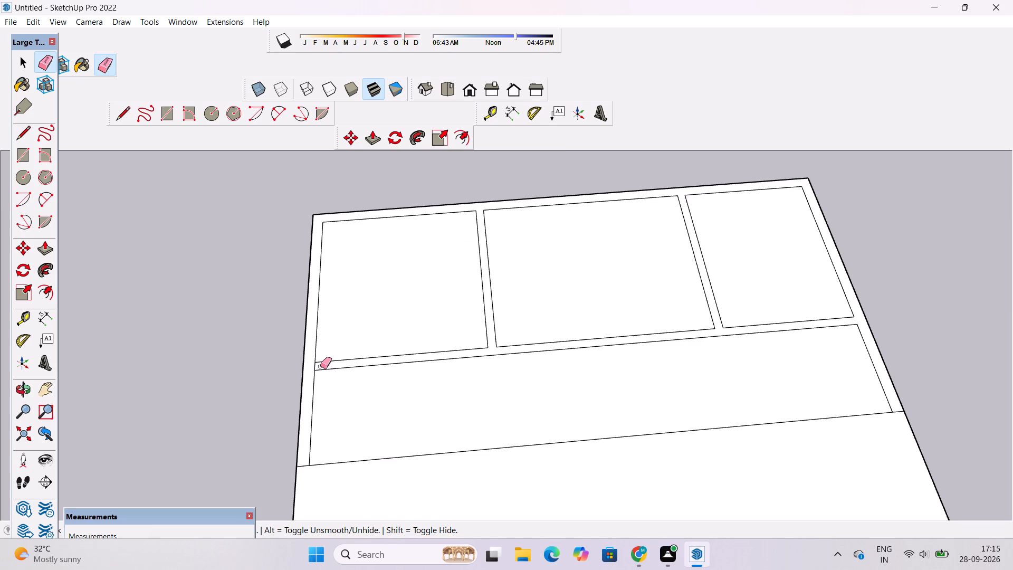
pyautogui.scroll(5, 318, 366)
pyautogui.moveTo(315, 364); pyautogui.dragTo(304, 364)
pyautogui.scroll(-6, 301, 378)
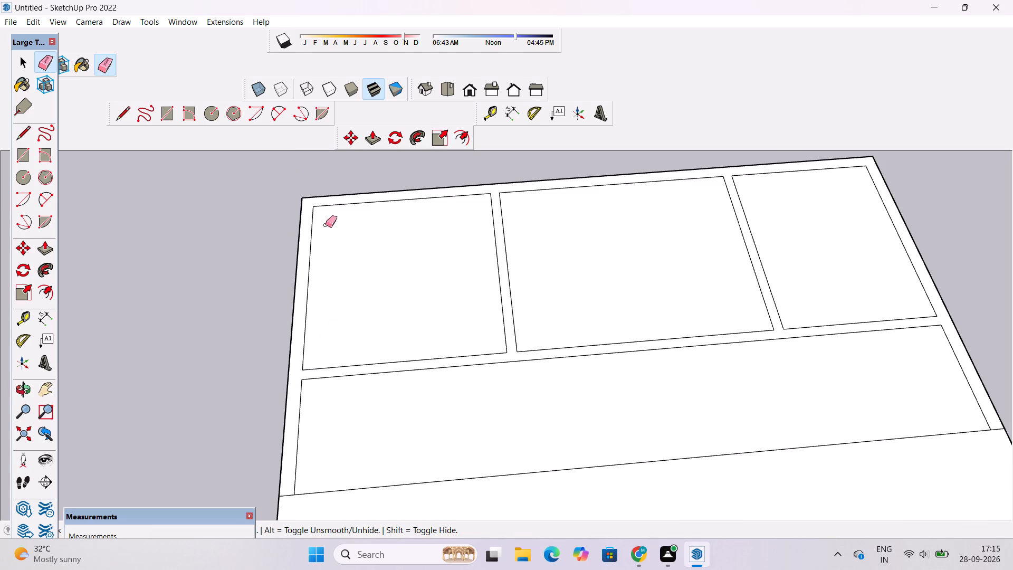
pyautogui.scroll(-5, 248, 267)
# Examine the cleaned-up wall and room outlines on the slab from several angles.
pyautogui.press('space')
pyautogui.write('o')
pyautogui.scroll(-4, 242, 287)
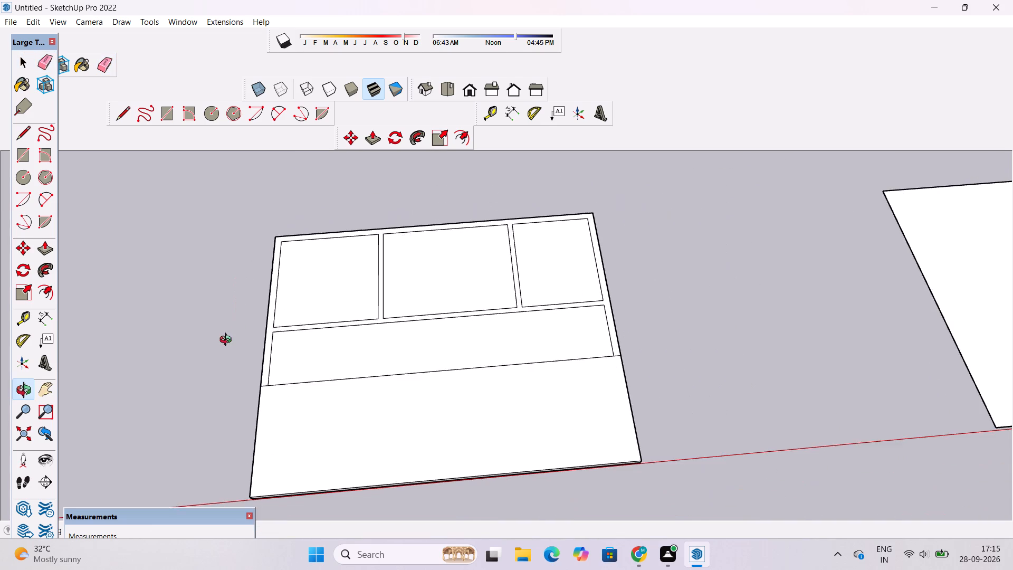
pyautogui.moveTo(234, 346); pyautogui.dragTo(415, 210)
pyautogui.keyDown('shift'); pyautogui.moveTo(304, 414); pyautogui.dragTo(331, 328); pyautogui.keyUp('shift')
pyautogui.scroll(5, 318, 384)
pyautogui.moveTo(333, 369); pyautogui.dragTo(370, 317)
pyautogui.moveTo(565, 315); pyautogui.dragTo(176, 345)
pyautogui.scroll(-5, 165, 345)
pyautogui.keyDown('shift'); pyautogui.moveTo(607, 338); pyautogui.dragTo(399, 332); pyautogui.keyUp('shift')
pyautogui.scroll(-6, 349, 331)
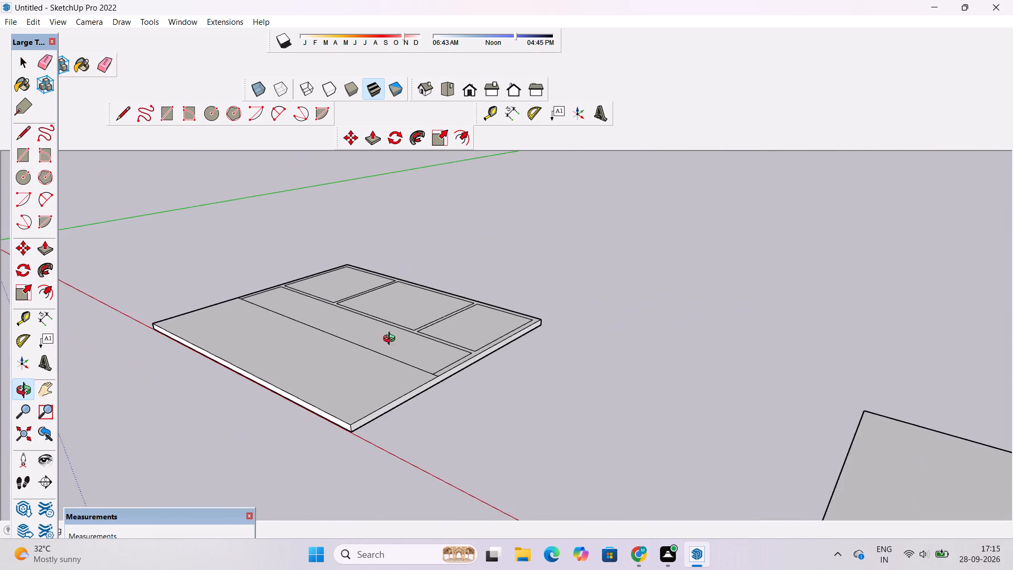
pyautogui.moveTo(538, 374); pyautogui.dragTo(321, 289)
pyautogui.scroll(4, 318, 289)
pyautogui.moveTo(325, 318); pyautogui.dragTo(603, 343)
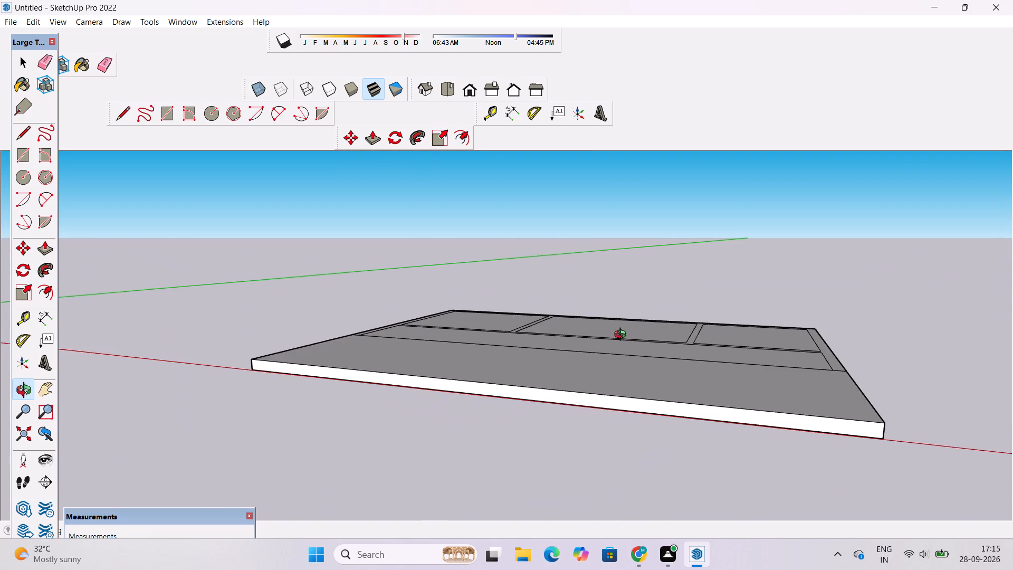
pyautogui.scroll(-6, 623, 336)
pyautogui.moveTo(343, 322); pyautogui.dragTo(432, 309)
pyautogui.scroll(-5, 462, 308)
pyautogui.moveTo(465, 312); pyautogui.dragTo(573, 377)
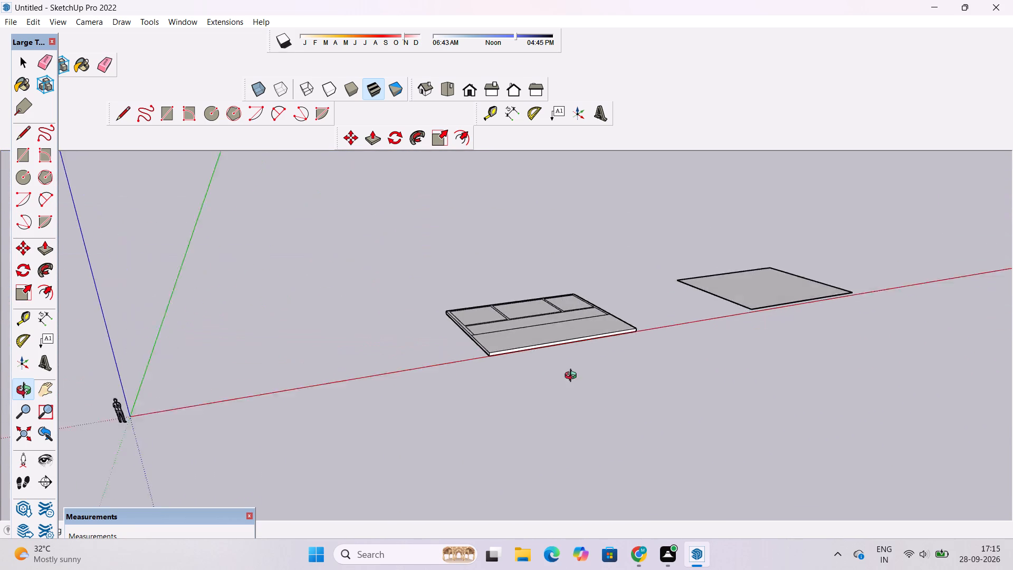
pyautogui.moveTo(573, 377); pyautogui.dragTo(606, 382)
pyautogui.scroll(5, 491, 337)
pyautogui.keyDown('shift'); pyautogui.moveTo(536, 321); pyautogui.dragTo(385, 323); pyautogui.keyUp('shift')
pyautogui.moveTo(322, 344); pyautogui.dragTo(427, 351)
pyautogui.moveTo(316, 379); pyautogui.dragTo(310, 347)
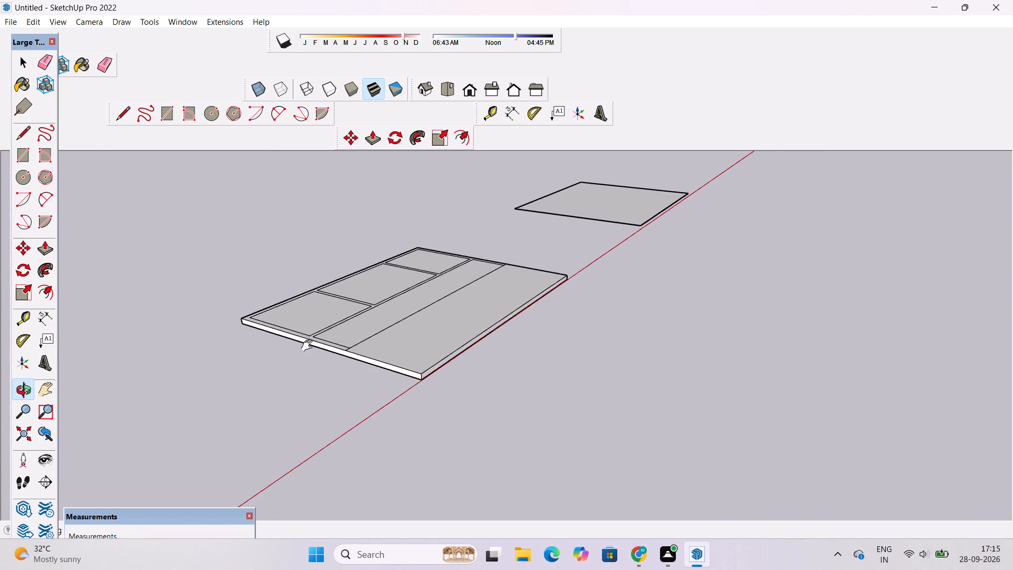
pyautogui.moveTo(312, 356); pyautogui.dragTo(381, 422)
pyautogui.scroll(3, 413, 394)
pyautogui.keyDown('shift'); pyautogui.moveTo(408, 394); pyautogui.dragTo(410, 367); pyautogui.keyUp('shift')
pyautogui.moveTo(419, 383); pyautogui.dragTo(428, 382)
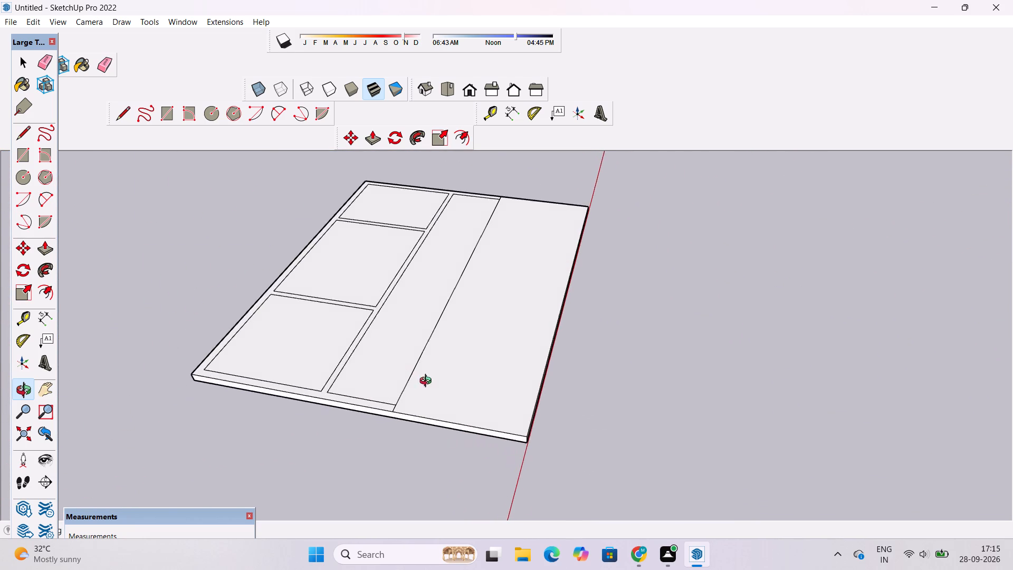
pyautogui.moveTo(428, 382); pyautogui.dragTo(453, 374)
pyautogui.keyDown('shift'); pyautogui.moveTo(408, 381); pyautogui.dragTo(409, 406); pyautogui.keyUp('shift')
pyautogui.moveTo(402, 415); pyautogui.dragTo(369, 408)
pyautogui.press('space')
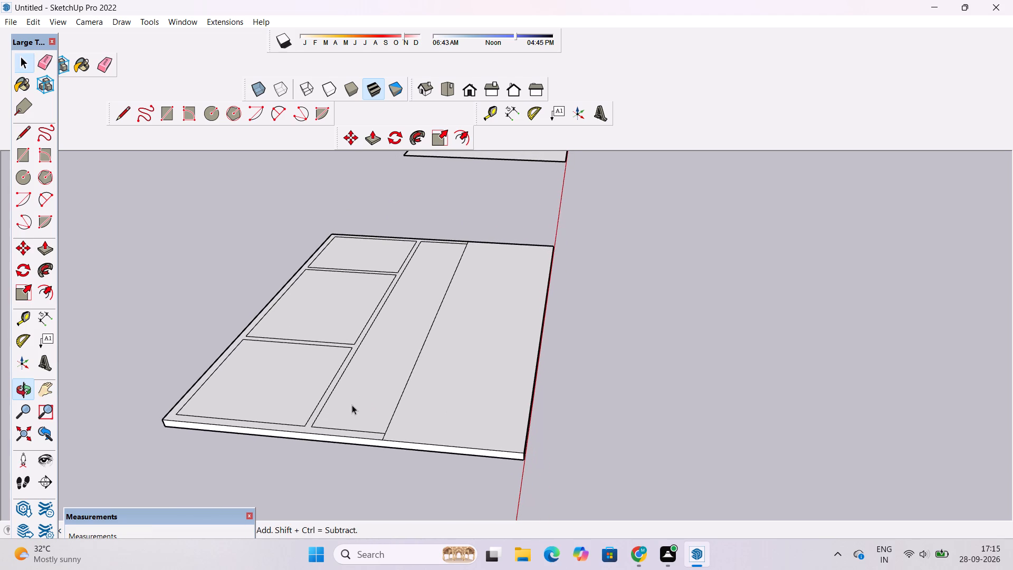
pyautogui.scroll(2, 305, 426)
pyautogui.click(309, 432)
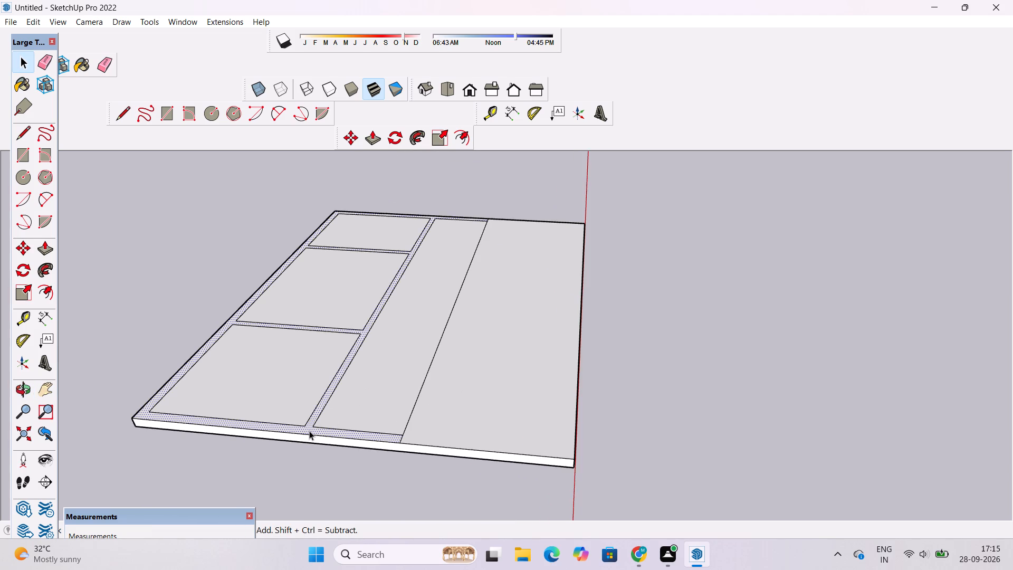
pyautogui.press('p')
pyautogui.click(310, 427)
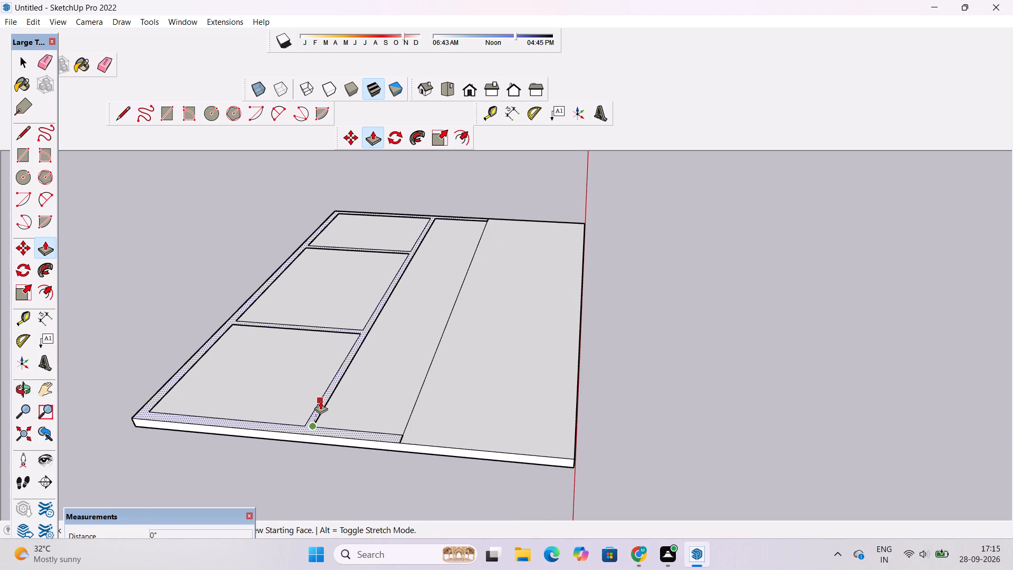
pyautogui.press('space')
# Push/Pull the connected wall outline on the slab upward by 20' to raise the outer, cross and partition walls.
pyautogui.click(308, 429)
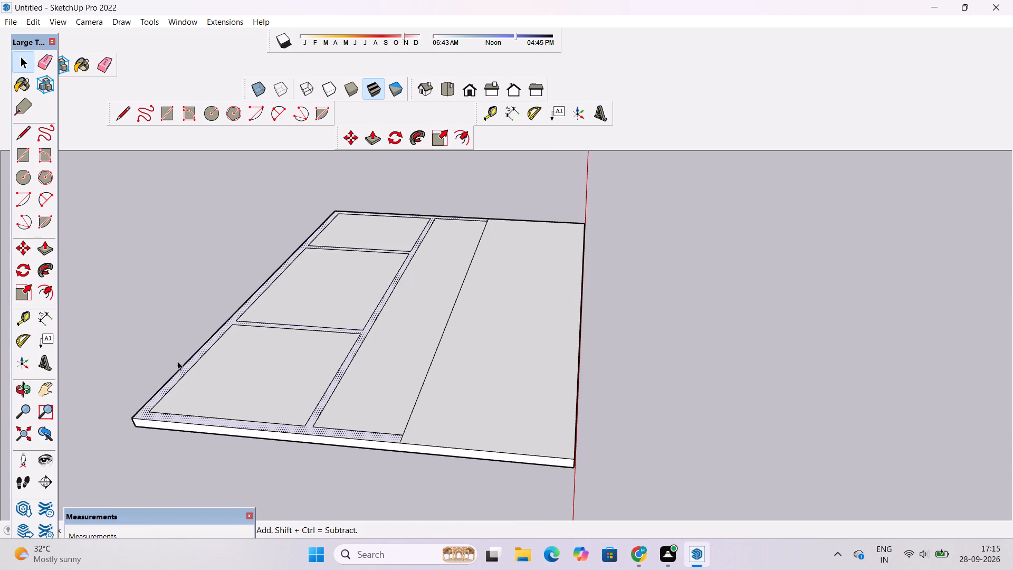
pyautogui.click(44, 251)
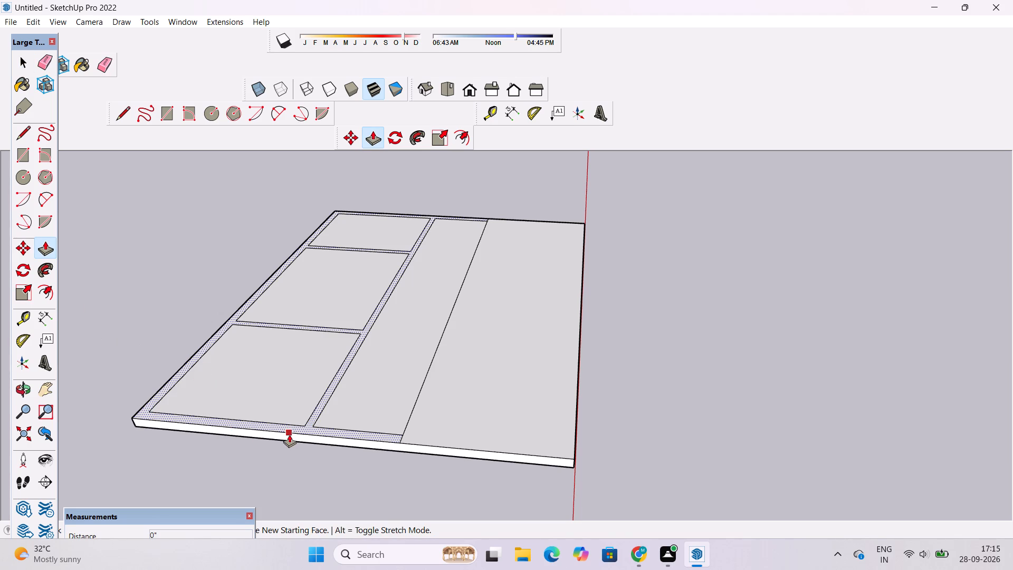
pyautogui.scroll(3, 302, 431)
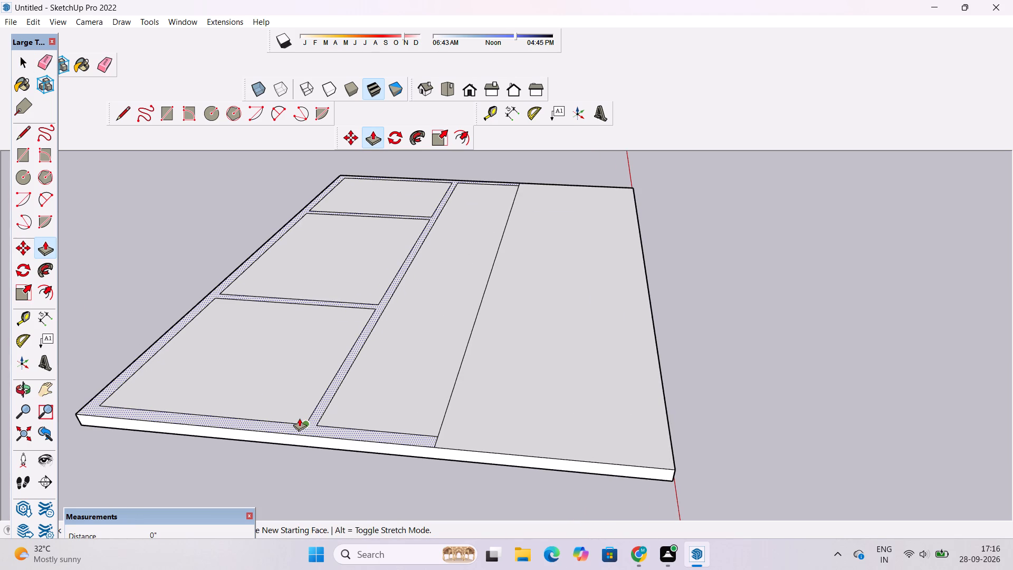
pyautogui.scroll(-2, 299, 417)
pyautogui.scroll(7, 302, 429)
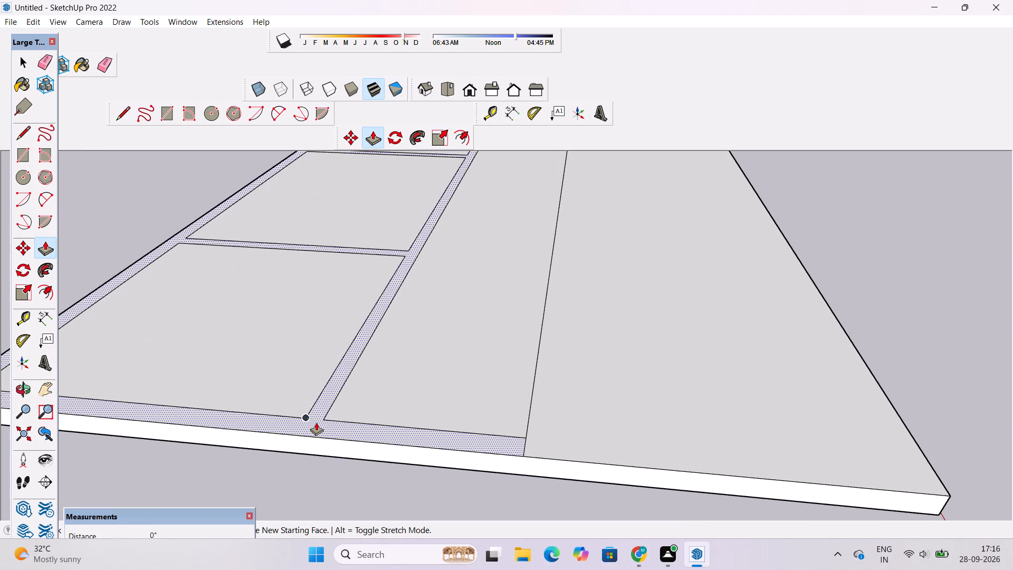
pyautogui.click(316, 422)
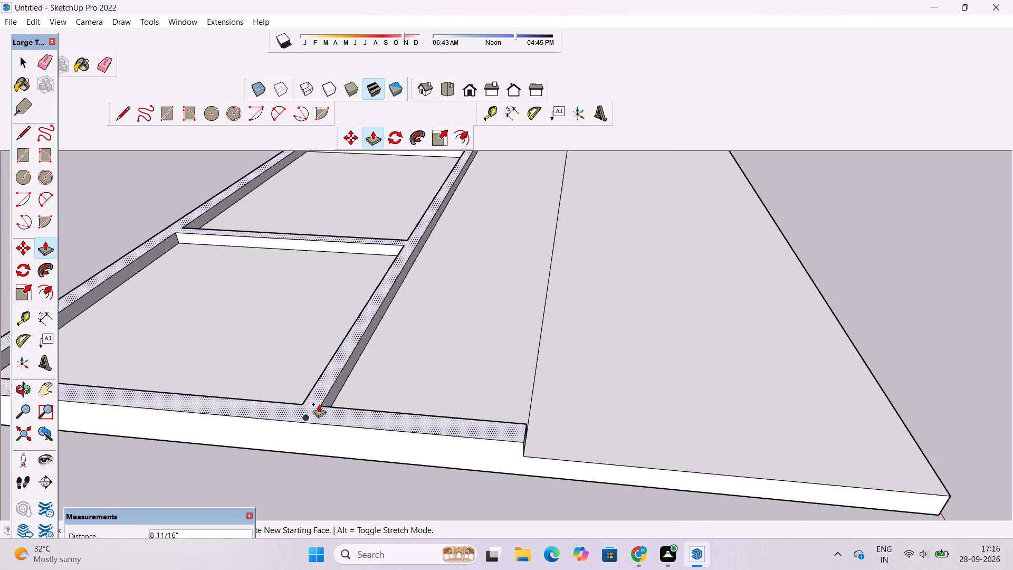
pyautogui.scroll(-11, 319, 404)
pyautogui.scroll(-5, 320, 360)
pyautogui.scroll(5, 329, 322)
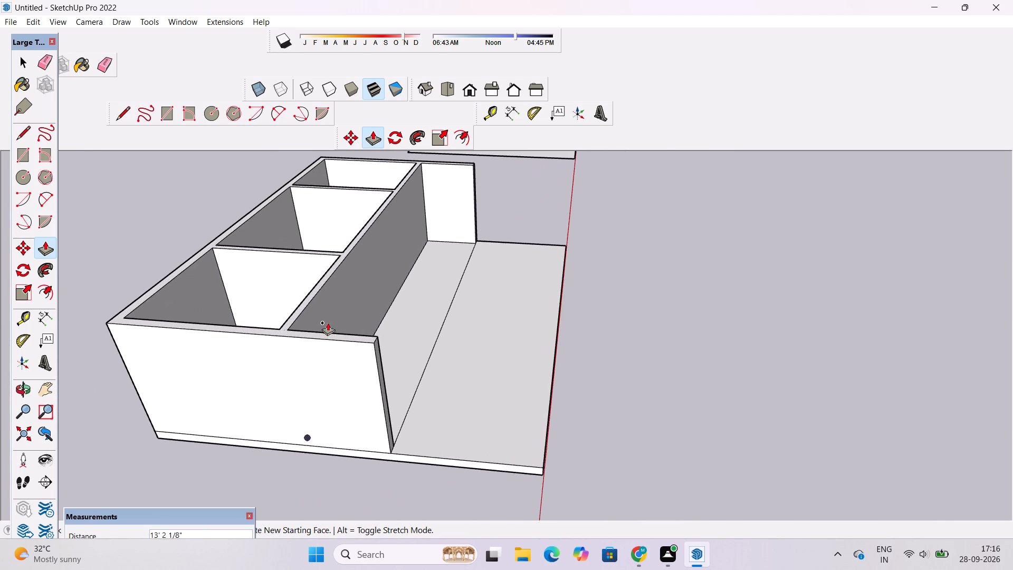
pyautogui.press('o')
pyautogui.moveTo(455, 371); pyautogui.dragTo(424, 295)
pyautogui.keyDown('shift'); pyautogui.moveTo(420, 304); pyautogui.dragTo(434, 374); pyautogui.keyUp('shift')
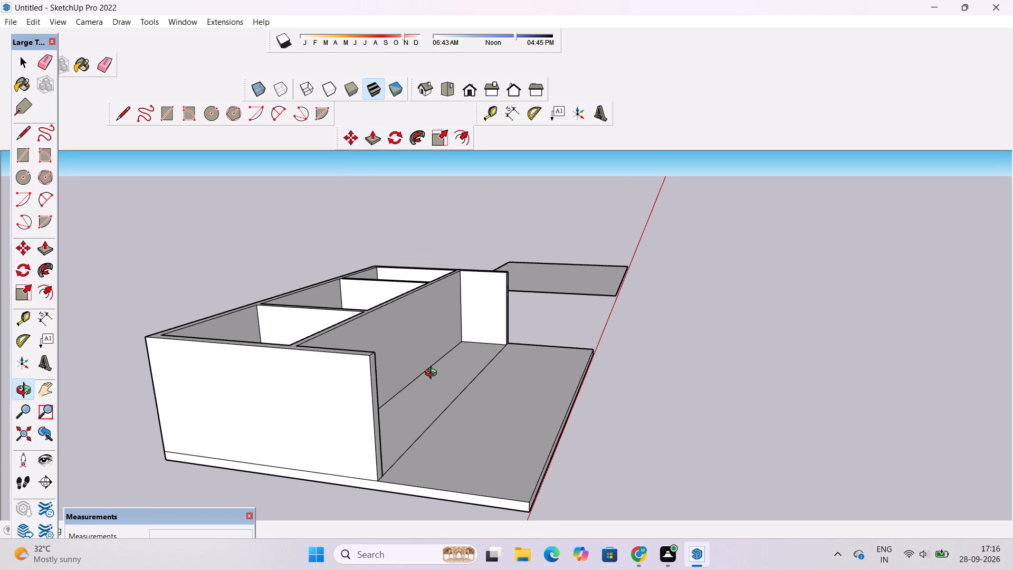
pyautogui.moveTo(440, 360); pyautogui.dragTo(427, 375)
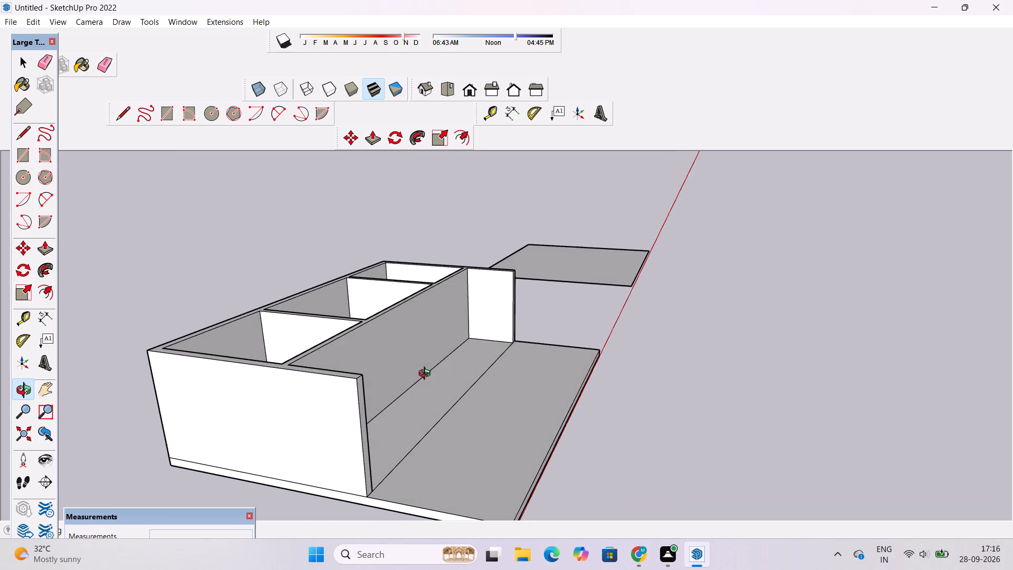
pyautogui.moveTo(427, 375); pyautogui.dragTo(420, 376)
pyautogui.keyDown('shift'); pyautogui.moveTo(420, 369); pyautogui.dragTo(423, 374); pyautogui.keyUp('shift')
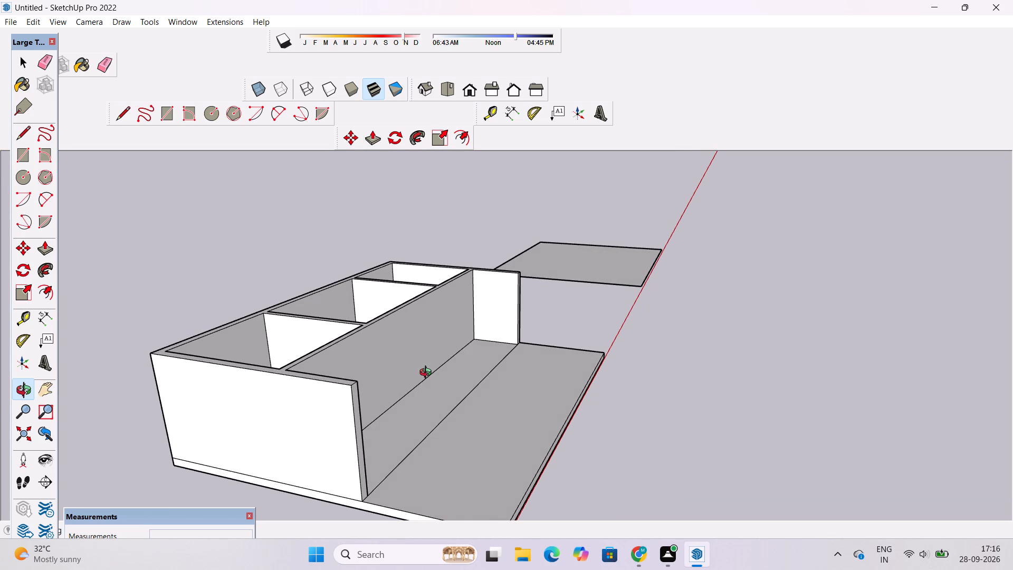
pyautogui.moveTo(455, 369); pyautogui.dragTo(417, 369)
pyautogui.keyDown('shift'); pyautogui.moveTo(415, 369); pyautogui.dragTo(423, 384); pyautogui.keyUp('shift')
pyautogui.moveTo(436, 390); pyautogui.dragTo(426, 437)
pyautogui.scroll(-4, 427, 412)
pyautogui.moveTo(488, 398); pyautogui.dragTo(415, 411)
pyautogui.keyDown('shift'); pyautogui.moveTo(450, 388); pyautogui.dragTo(531, 406); pyautogui.keyUp('shift')
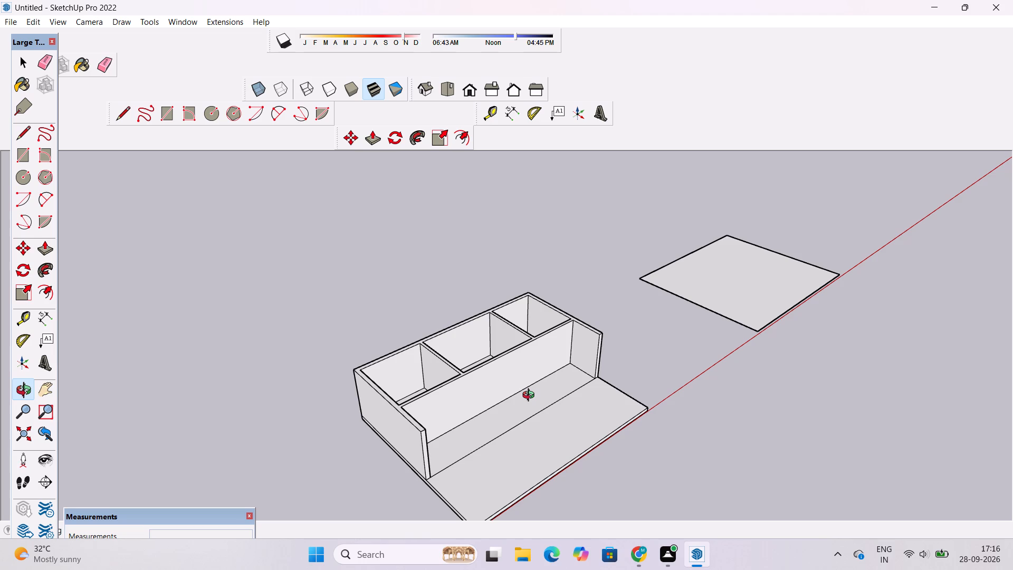
pyautogui.moveTo(571, 410); pyautogui.dragTo(533, 417)
pyautogui.keyDown('shift'); pyautogui.moveTo(528, 412); pyautogui.dragTo(557, 424); pyautogui.keyUp('shift')
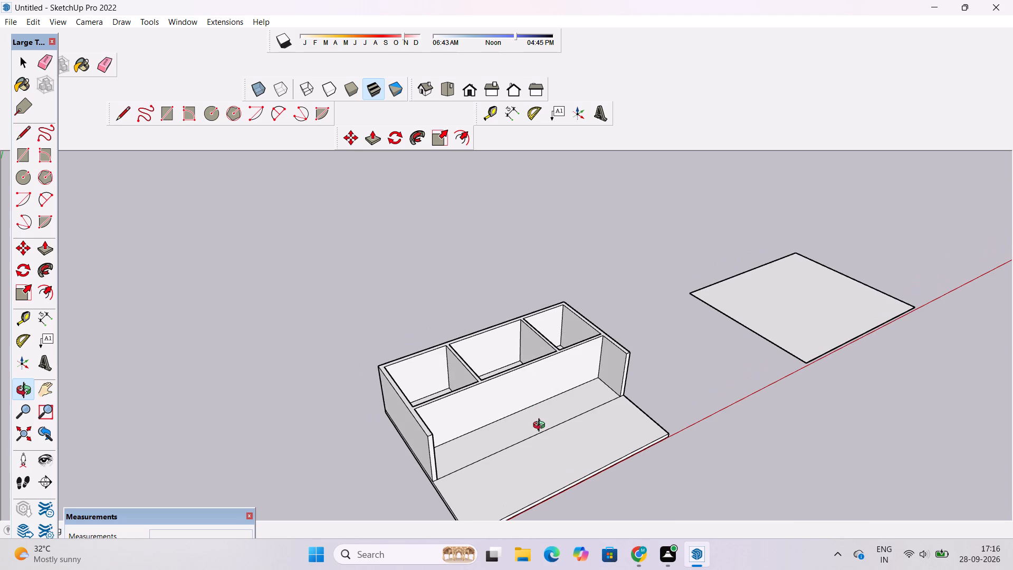
pyautogui.scroll(-1, 533, 413)
pyautogui.scroll(2, 534, 413)
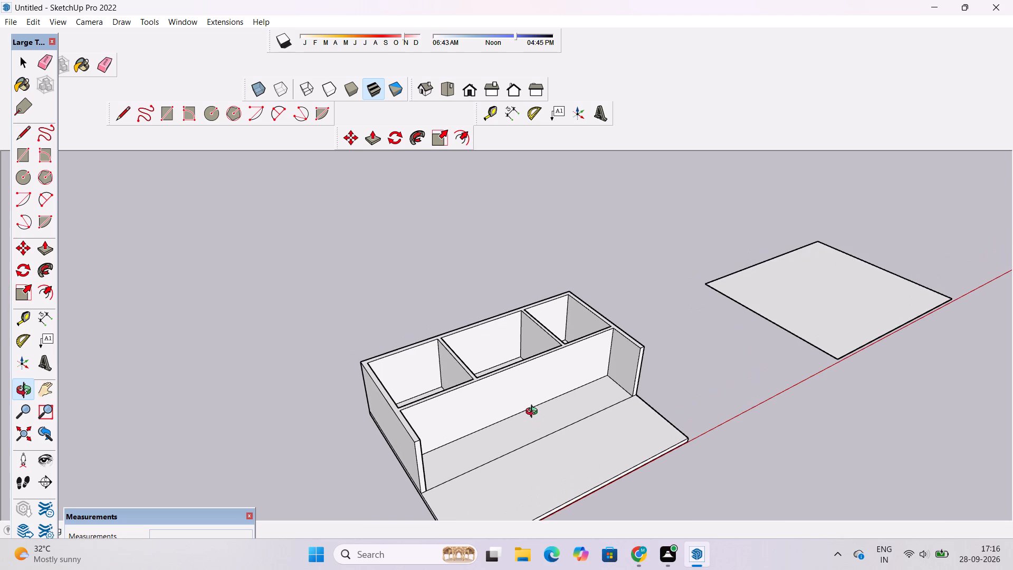
pyautogui.scroll(-1, 535, 413)
pyautogui.moveTo(535, 413); pyautogui.dragTo(544, 438)
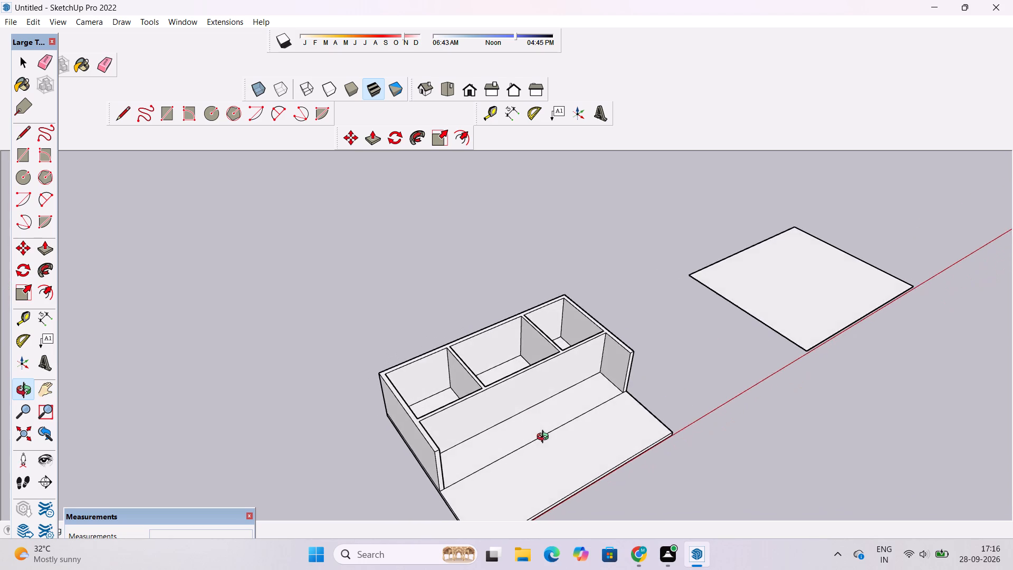
pyautogui.scroll(3, 546, 435)
pyautogui.moveTo(536, 434); pyautogui.dragTo(571, 390)
pyautogui.keyDown('shift'); pyautogui.moveTo(571, 390); pyautogui.dragTo(510, 405); pyautogui.keyUp('shift')
pyautogui.moveTo(506, 410); pyautogui.dragTo(516, 404)
pyautogui.keyDown('shift'); pyautogui.moveTo(516, 404); pyautogui.dragTo(494, 404); pyautogui.keyUp('shift')
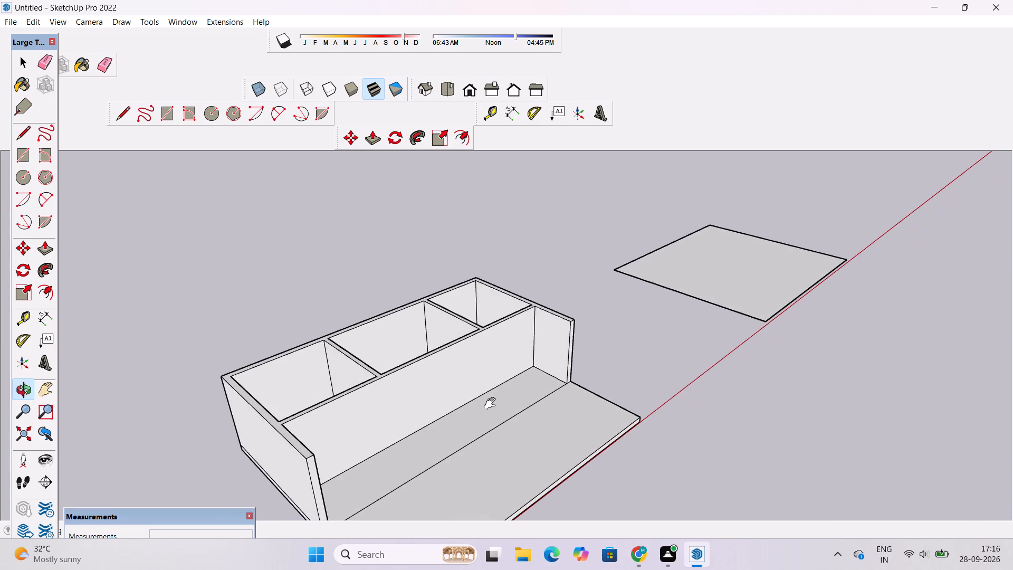
pyautogui.moveTo(492, 404); pyautogui.dragTo(499, 400)
pyautogui.click(499, 400)
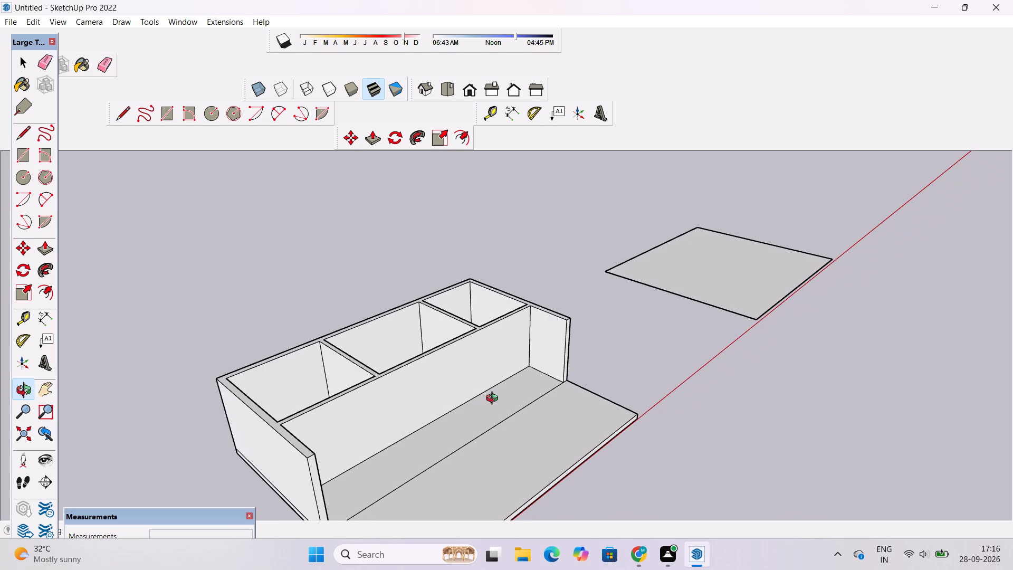
pyautogui.press('p')
pyautogui.scroll(-4, 494, 373)
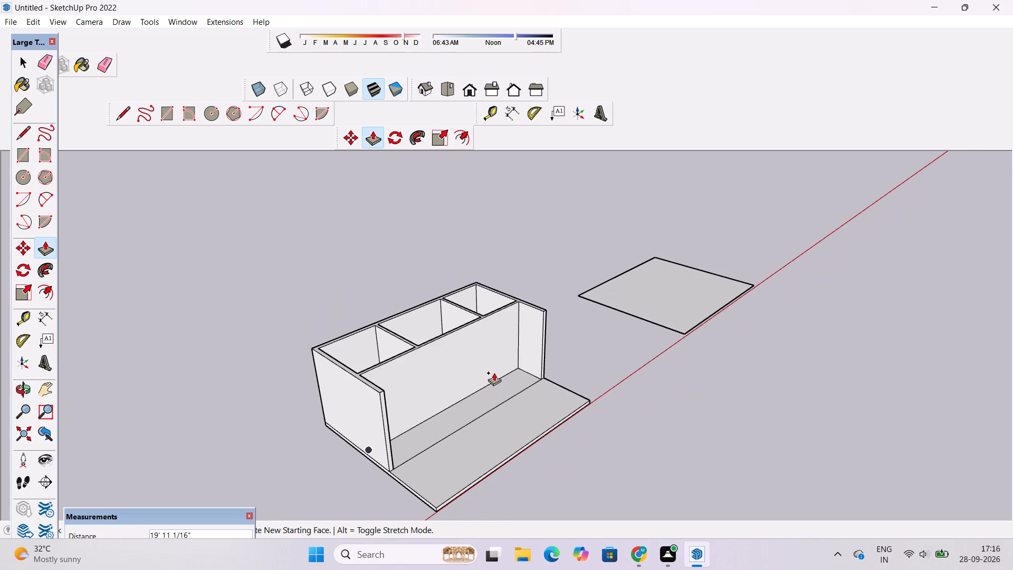
pyautogui.write("20'")
pyautogui.press('Return')
# Examine the raised walls from several angles and clear the face selection.
pyautogui.press('o')
pyautogui.scroll(-6, 446, 374)
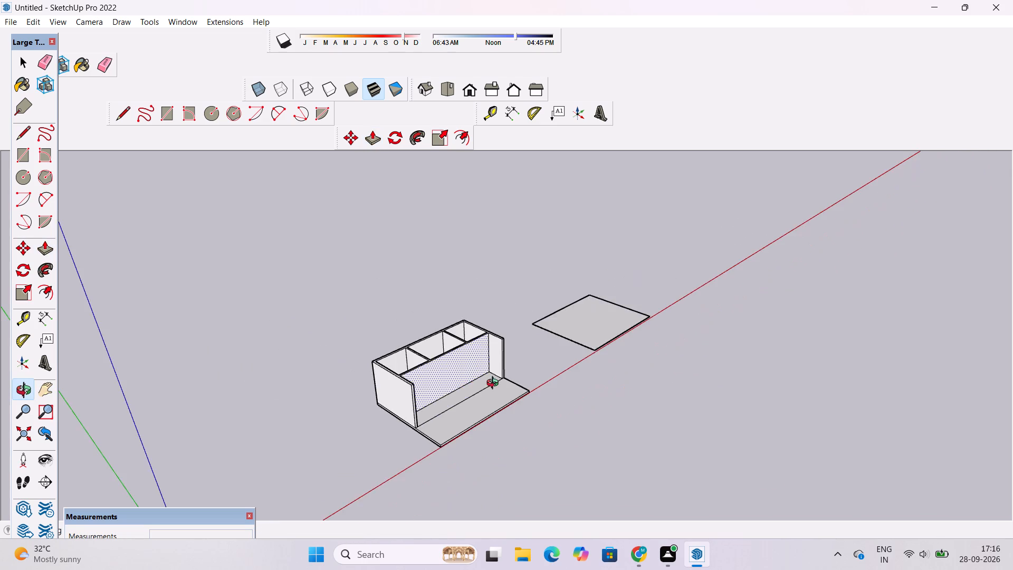
pyautogui.moveTo(495, 384); pyautogui.dragTo(325, 330)
pyautogui.scroll(4, 492, 354)
pyautogui.moveTo(490, 354); pyautogui.dragTo(349, 360)
pyautogui.moveTo(343, 372); pyautogui.dragTo(363, 459)
pyautogui.scroll(-4, 364, 447)
pyautogui.keyDown('shift'); pyautogui.moveTo(321, 417); pyautogui.dragTo(425, 417); pyautogui.keyUp('shift')
pyautogui.scroll(7, 431, 407)
pyautogui.moveTo(431, 407); pyautogui.dragTo(435, 423)
pyautogui.moveTo(434, 423); pyautogui.dragTo(429, 400)
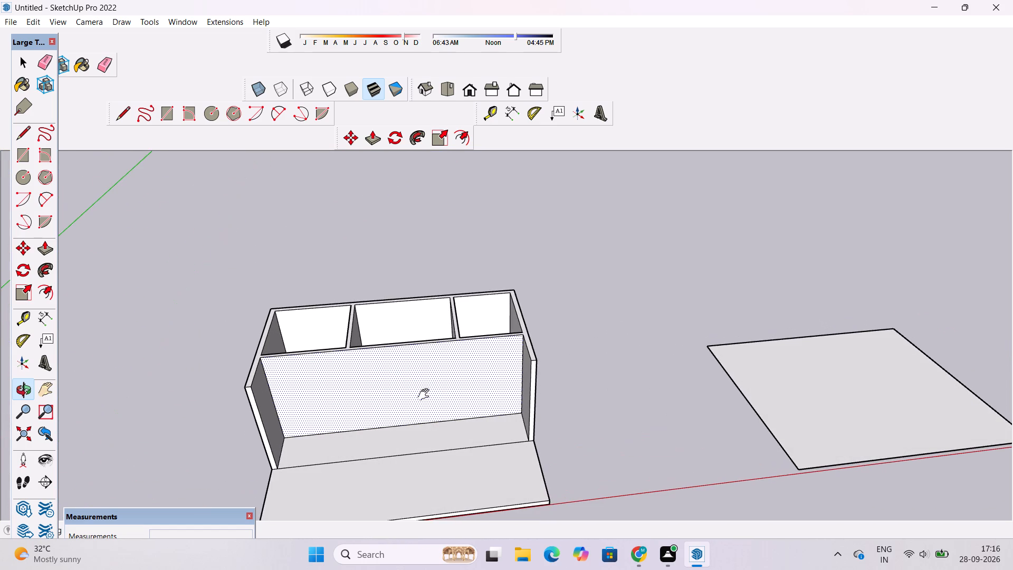
pyautogui.press('space')
pyautogui.click(556, 330)
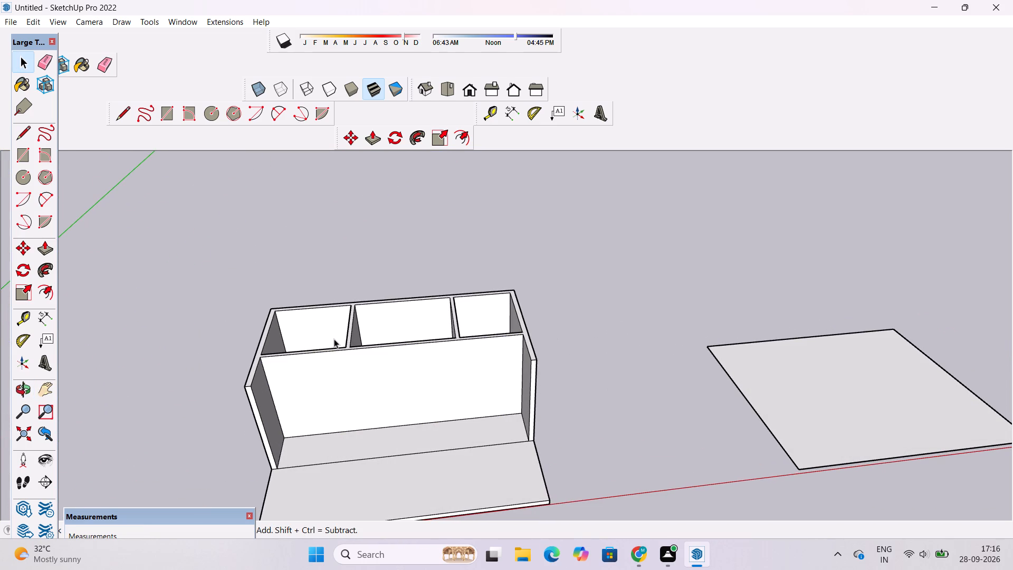
# Place a guide line on the slab 1' in front of the line joining the side walls' front ends.
pyautogui.press('o')
pyautogui.scroll(-5, 334, 340)
pyautogui.moveTo(338, 423); pyautogui.dragTo(348, 346)
pyautogui.keyDown('shift'); pyautogui.moveTo(353, 399); pyautogui.dragTo(252, 396); pyautogui.keyUp('shift')
pyautogui.scroll(2, 242, 401)
pyautogui.keyDown('shift'); pyautogui.moveTo(242, 402); pyautogui.dragTo(274, 402); pyautogui.keyUp('shift')
pyautogui.moveTo(256, 422); pyautogui.dragTo(232, 519)
pyautogui.scroll(6, 226, 382)
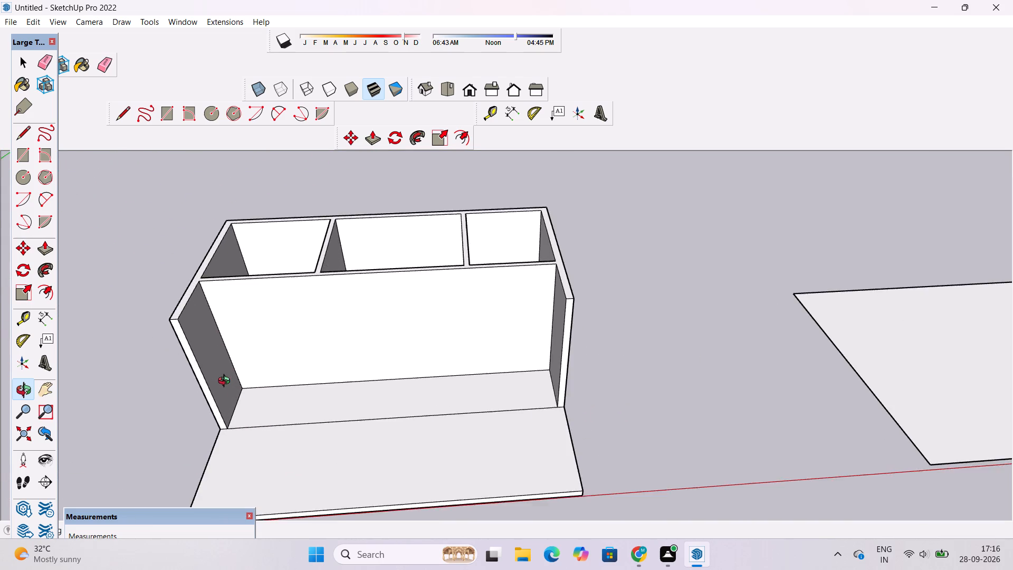
pyautogui.moveTo(238, 393); pyautogui.dragTo(215, 450)
pyautogui.scroll(4, 347, 422)
pyautogui.moveTo(361, 408); pyautogui.dragTo(342, 400)
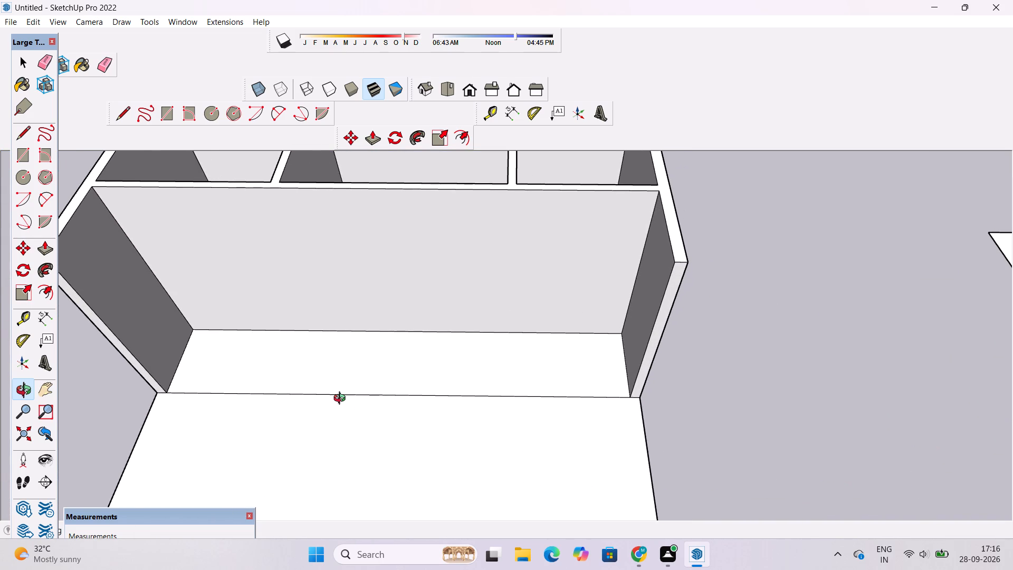
pyautogui.press('t')
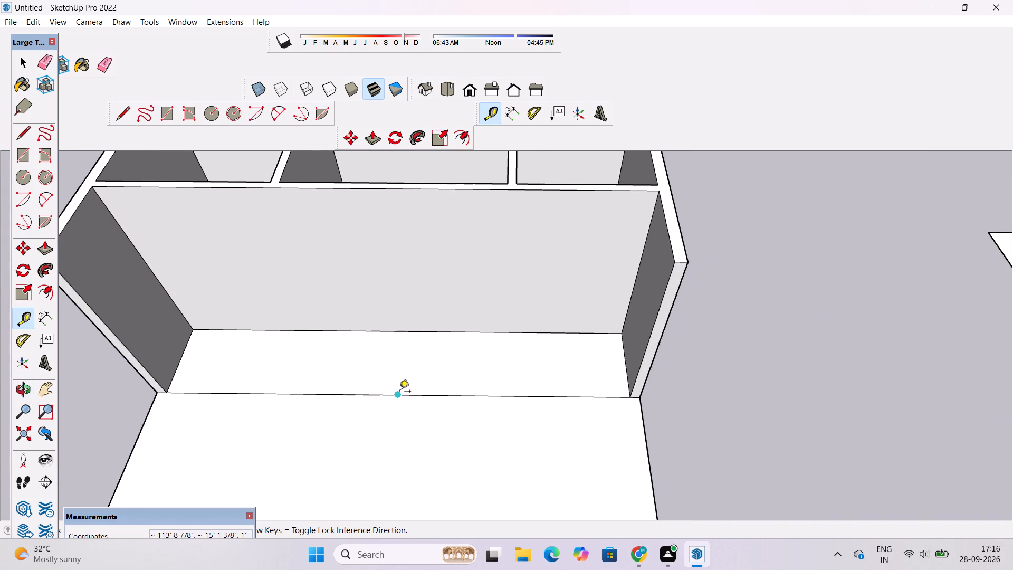
pyautogui.scroll(-2, 387, 407)
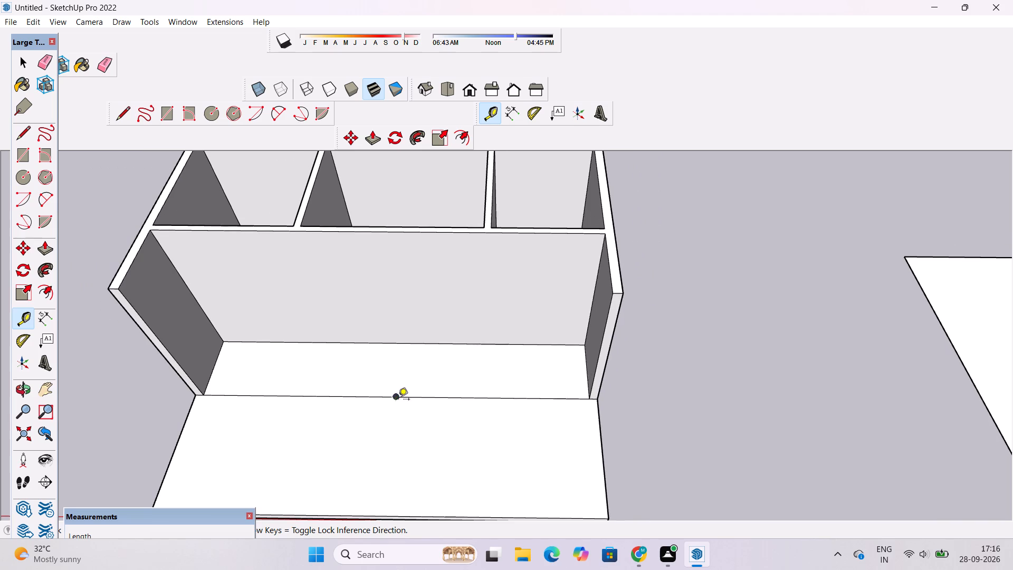
pyautogui.click(393, 397)
pyautogui.write("1'")
pyautogui.press('Return')
# Draw a 50' line across the slab along the guide in front of the side walls, from one slab edge to the other.
pyautogui.press('l')
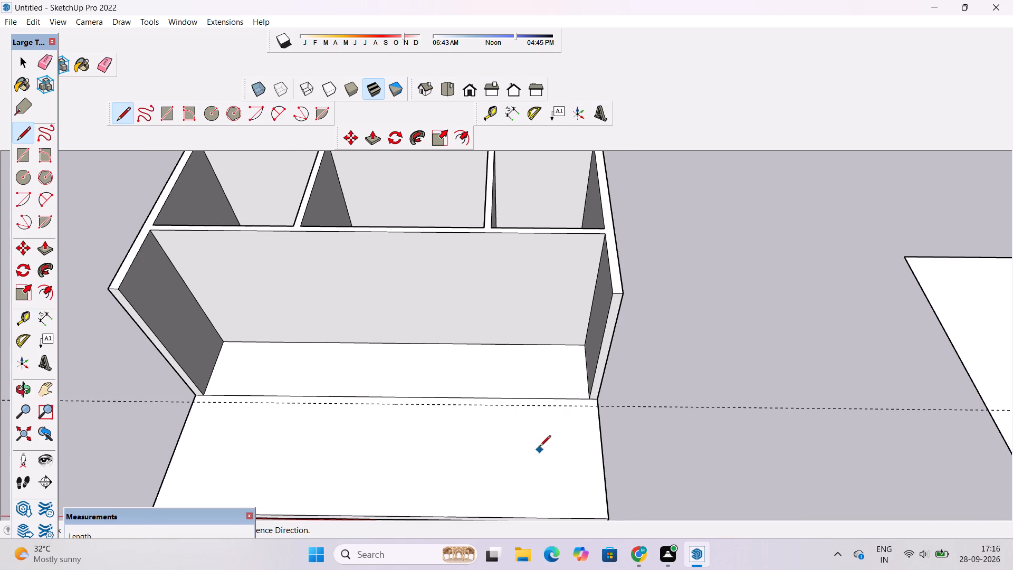
pyautogui.scroll(15, 228, 412)
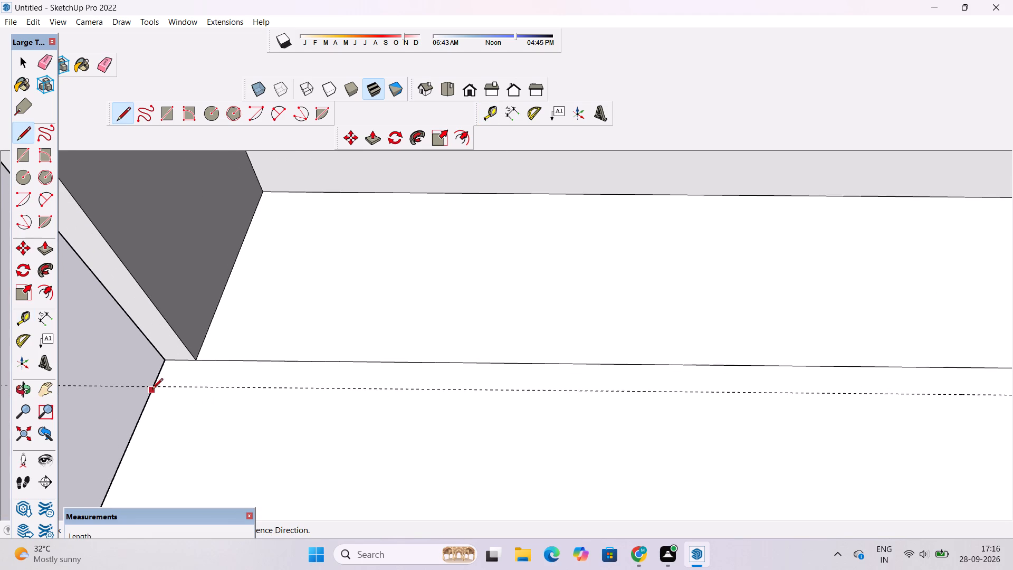
pyautogui.click(151, 387)
pyautogui.scroll(-17, 148, 387)
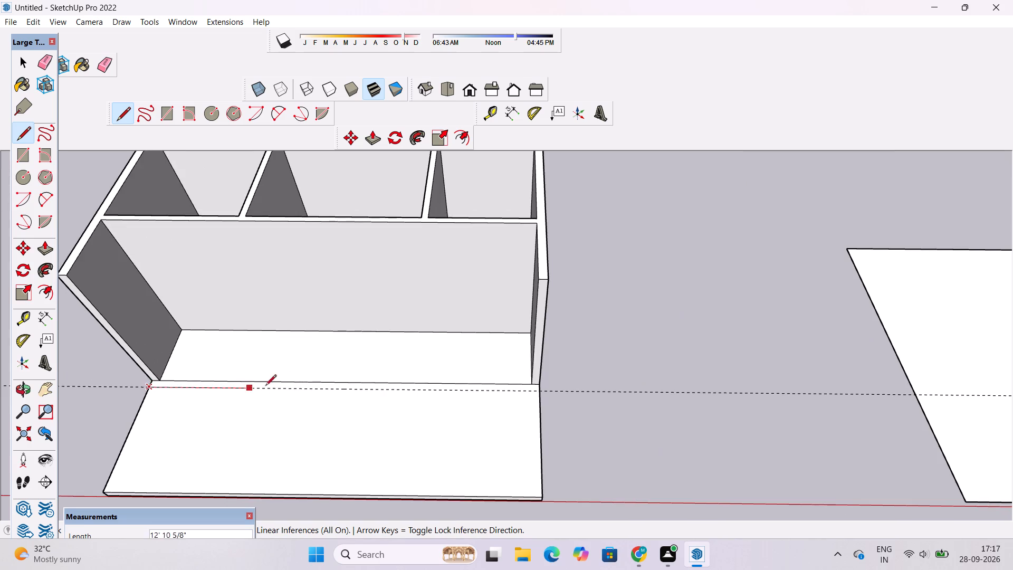
pyautogui.scroll(3, 409, 391)
pyautogui.scroll(3, 519, 399)
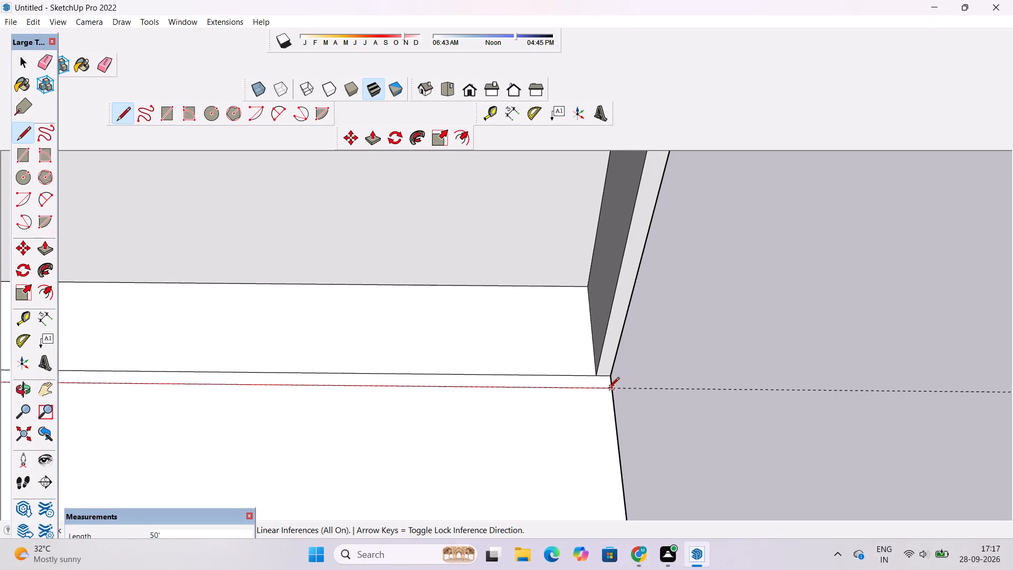
pyautogui.click(612, 389)
pyautogui.press('space')
# Erase the guide line running along the new line in front of the side walls.
pyautogui.press('e')
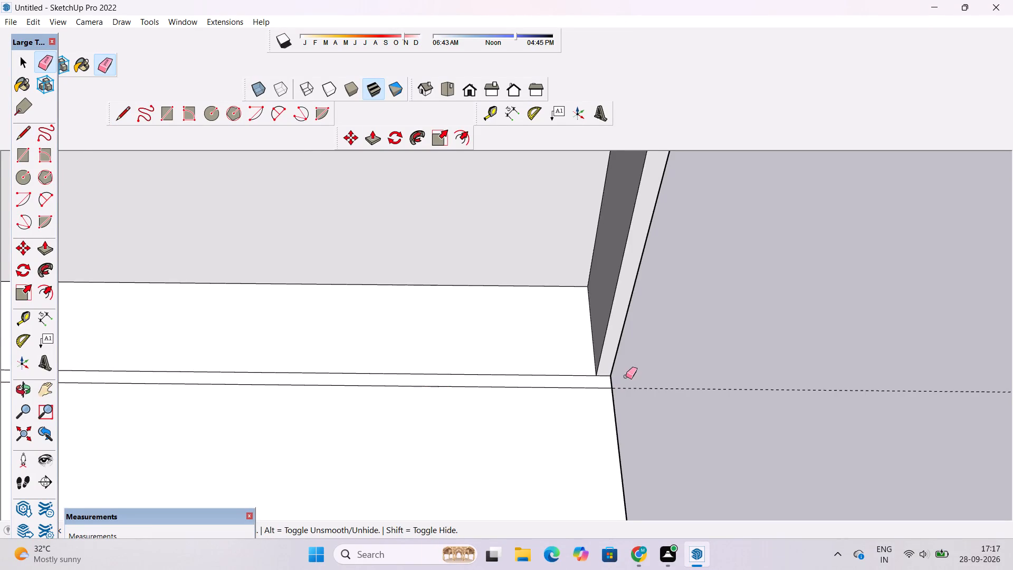
pyautogui.scroll(-6, 626, 376)
pyautogui.moveTo(665, 368); pyautogui.dragTo(669, 386)
# Examine the raised walls and the narrow strip marked across the slab in front of them from several angles.
pyautogui.press('o')
pyautogui.scroll(-6, 668, 392)
pyautogui.moveTo(586, 451); pyautogui.dragTo(585, 372)
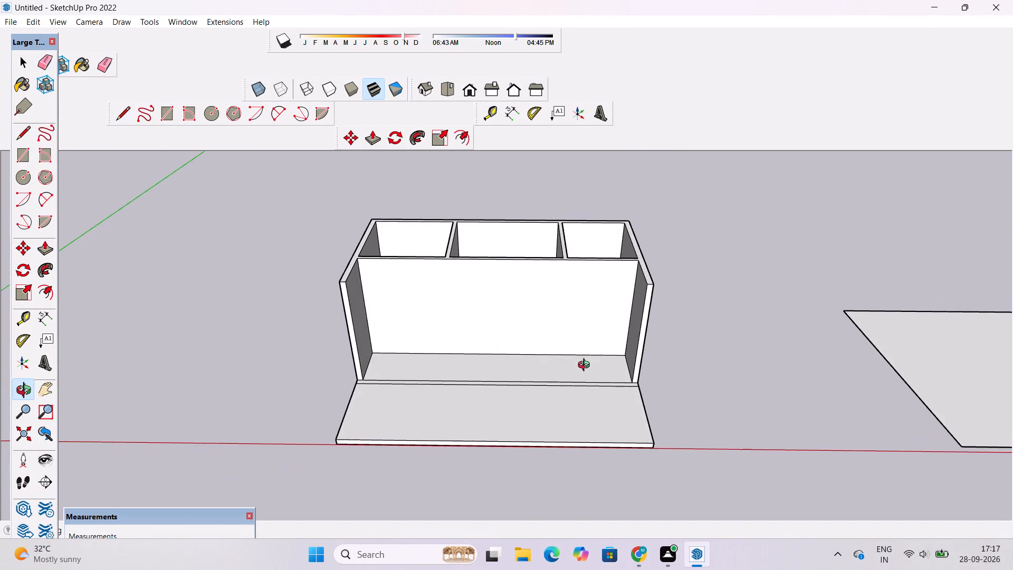
pyautogui.scroll(5, 485, 394)
pyautogui.keyDown('shift'); pyautogui.moveTo(435, 397); pyautogui.dragTo(415, 400); pyautogui.keyUp('shift')
pyautogui.scroll(-6, 354, 402)
pyautogui.moveTo(356, 404); pyautogui.dragTo(361, 463)
pyautogui.scroll(3, 318, 424)
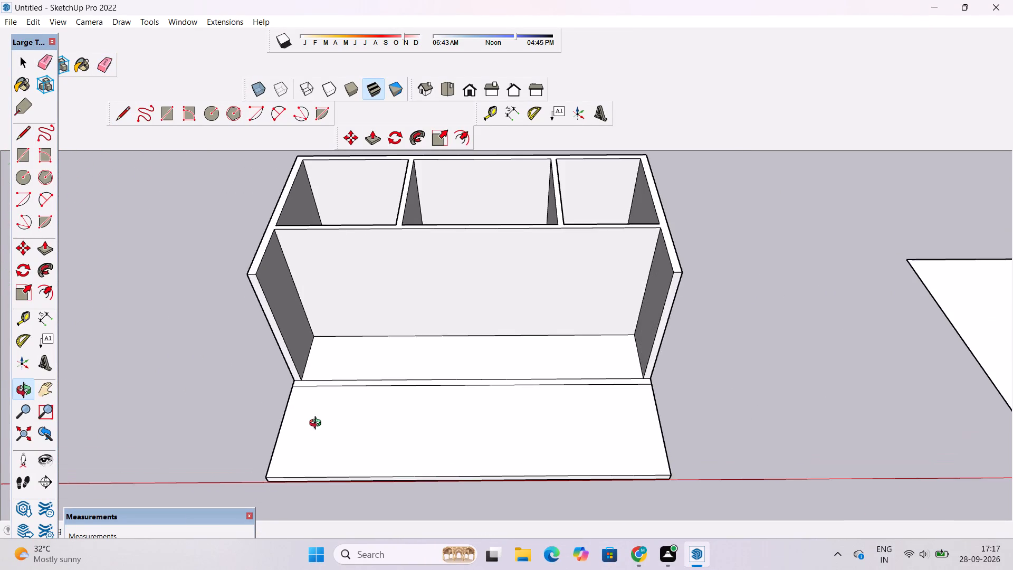
pyautogui.scroll(2, 318, 424)
pyautogui.moveTo(324, 420); pyautogui.dragTo(315, 438)
pyautogui.scroll(2, 313, 432)
pyautogui.keyDown('shift'); pyautogui.moveTo(304, 431); pyautogui.dragTo(297, 445); pyautogui.keyUp('shift')
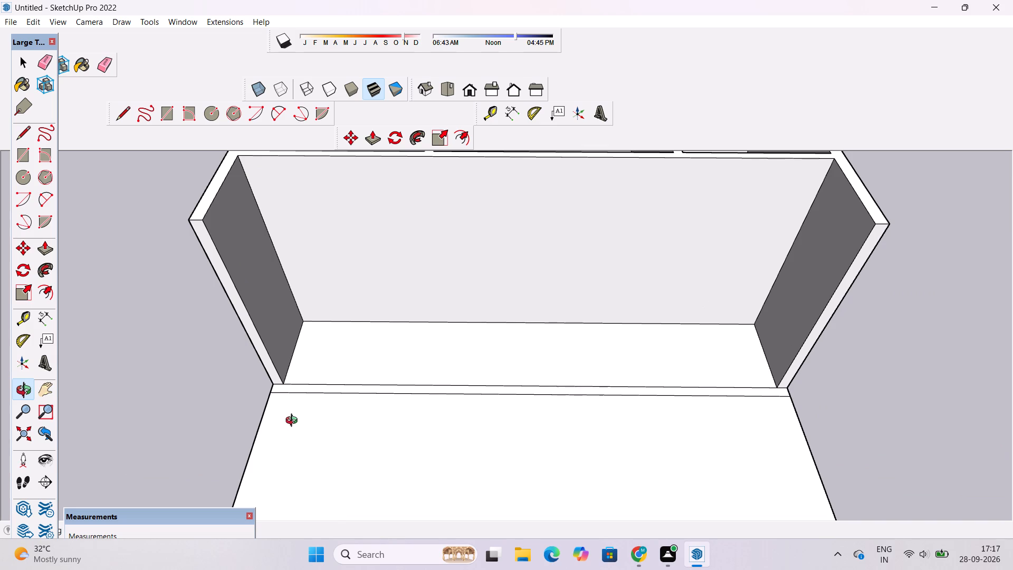
pyautogui.scroll(2, 314, 410)
pyautogui.scroll(-3, 309, 410)
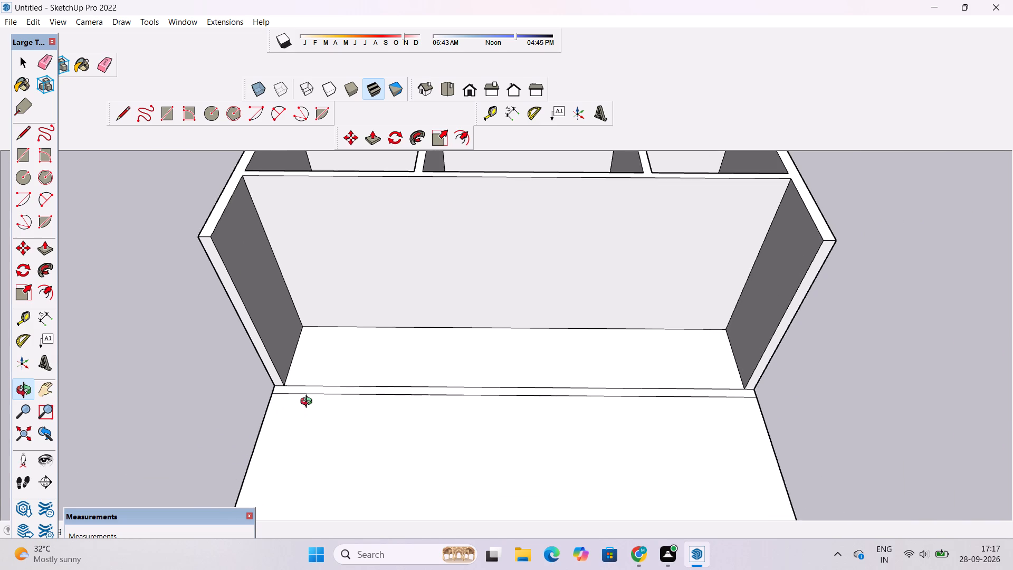
pyautogui.scroll(-3, 302, 411)
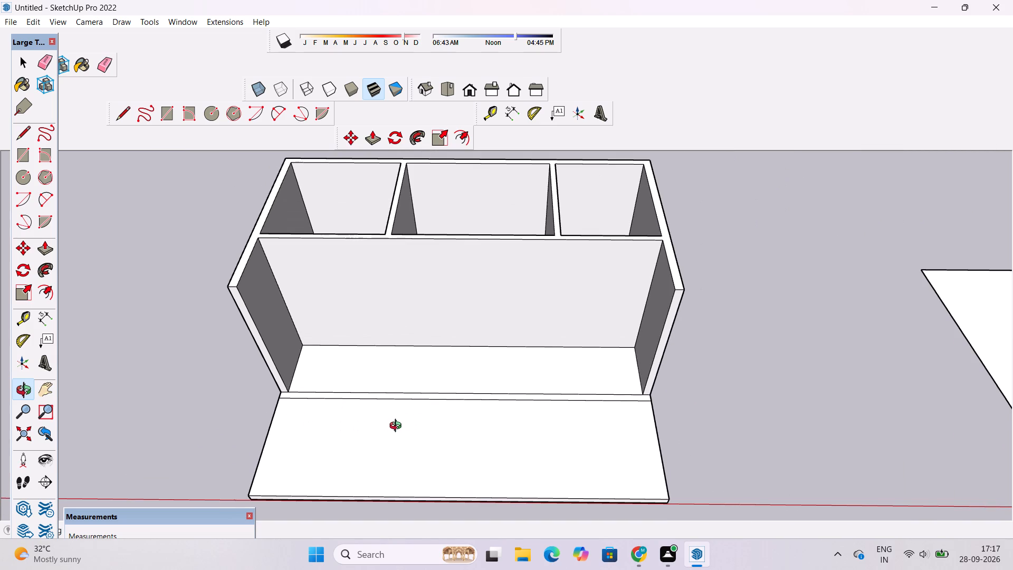
# Place a guide line parallel to the slab's left side edge, about 18' 3" in from it, crossing the front strip.
pyautogui.press('t')
pyautogui.scroll(3, 382, 419)
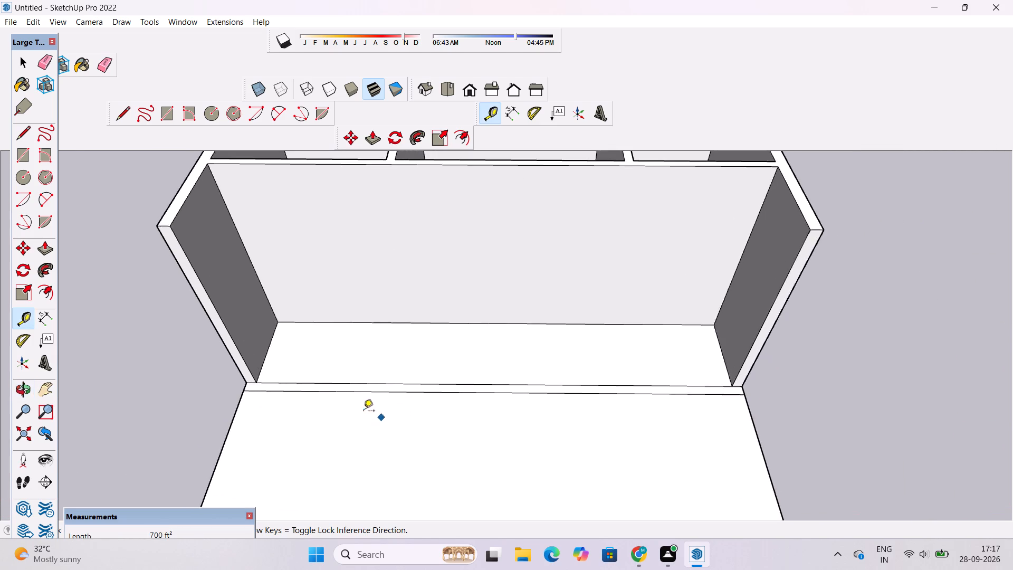
pyautogui.scroll(10, 234, 376)
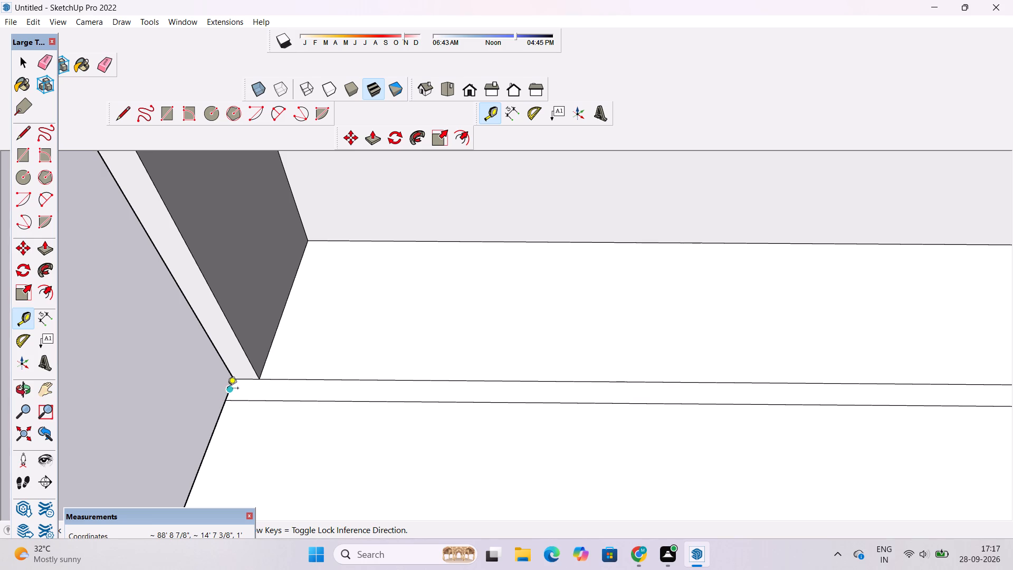
pyautogui.click(229, 389)
pyautogui.scroll(-7, 265, 393)
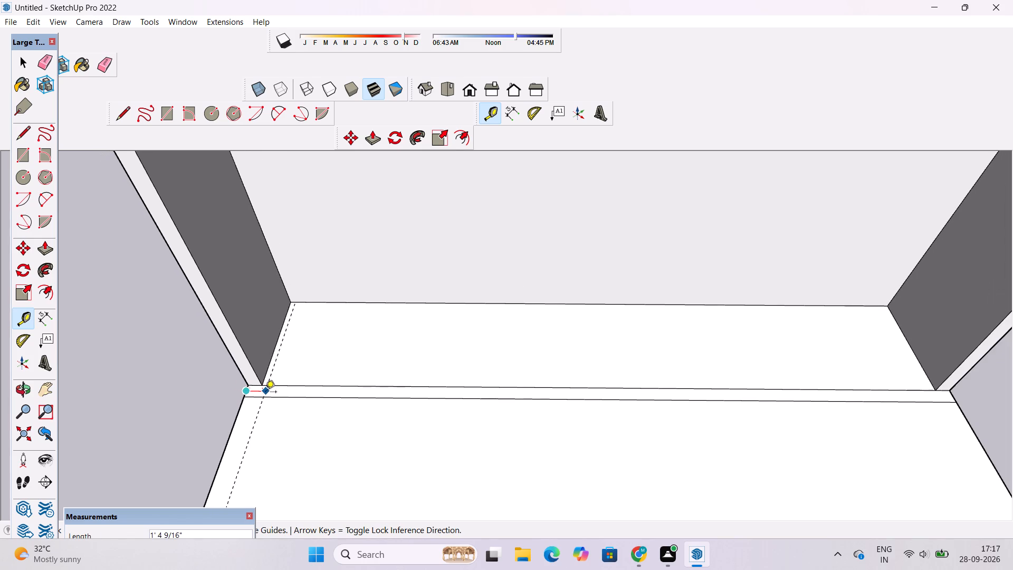
pyautogui.scroll(3, 267, 387)
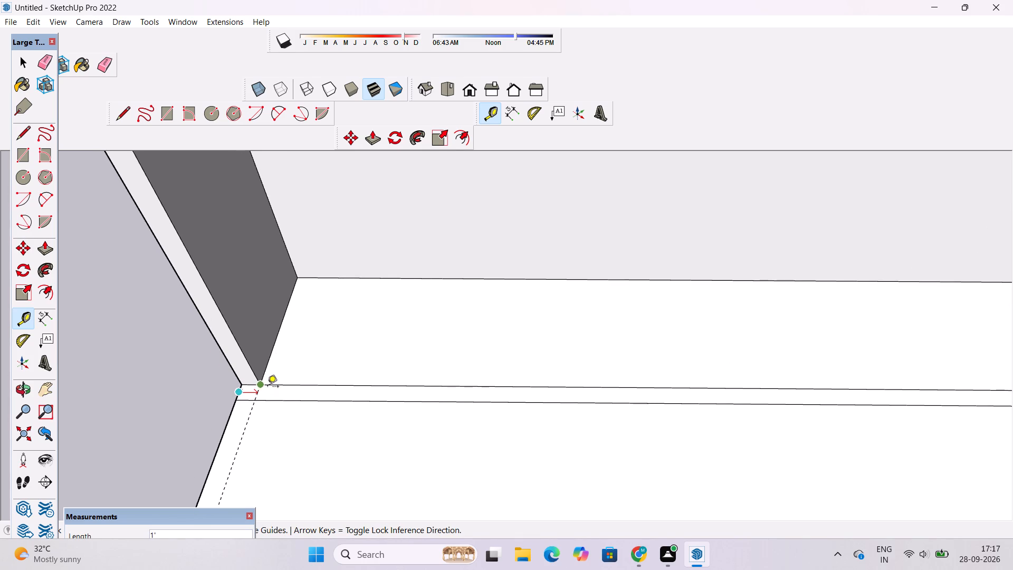
pyautogui.scroll(-4, 267, 387)
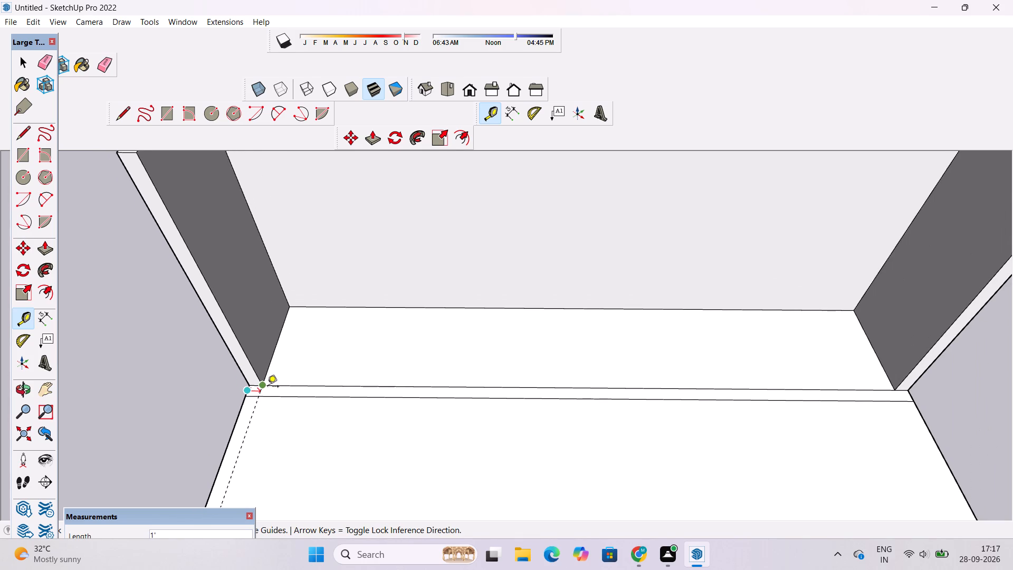
pyautogui.scroll(4, 267, 387)
pyautogui.scroll(-4, 267, 387)
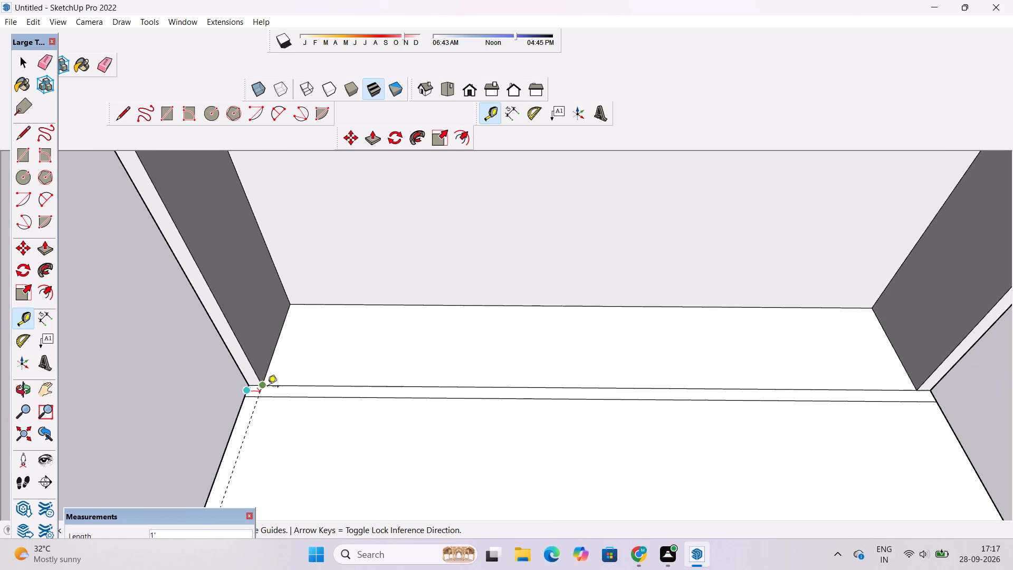
pyautogui.scroll(3, 267, 387)
pyautogui.scroll(-1, 267, 387)
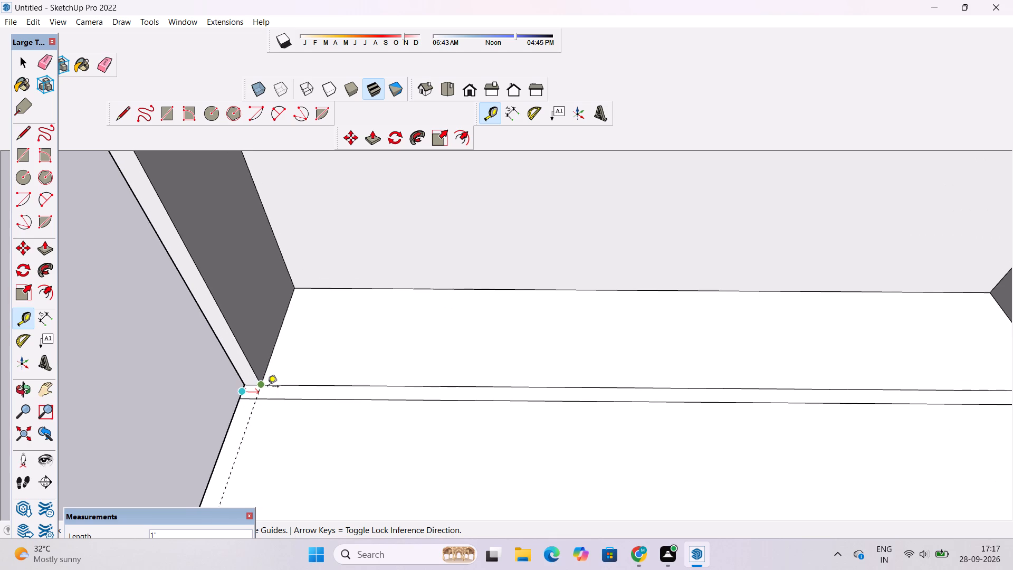
pyautogui.scroll(-5, 267, 387)
pyautogui.scroll(4, 267, 387)
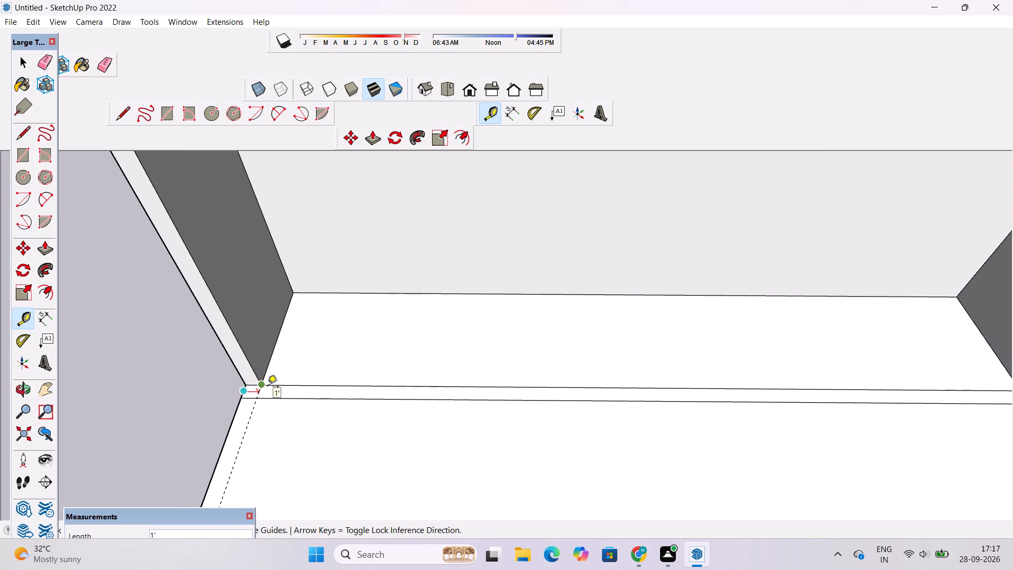
pyautogui.scroll(2, 267, 387)
pyautogui.scroll(-3, 267, 387)
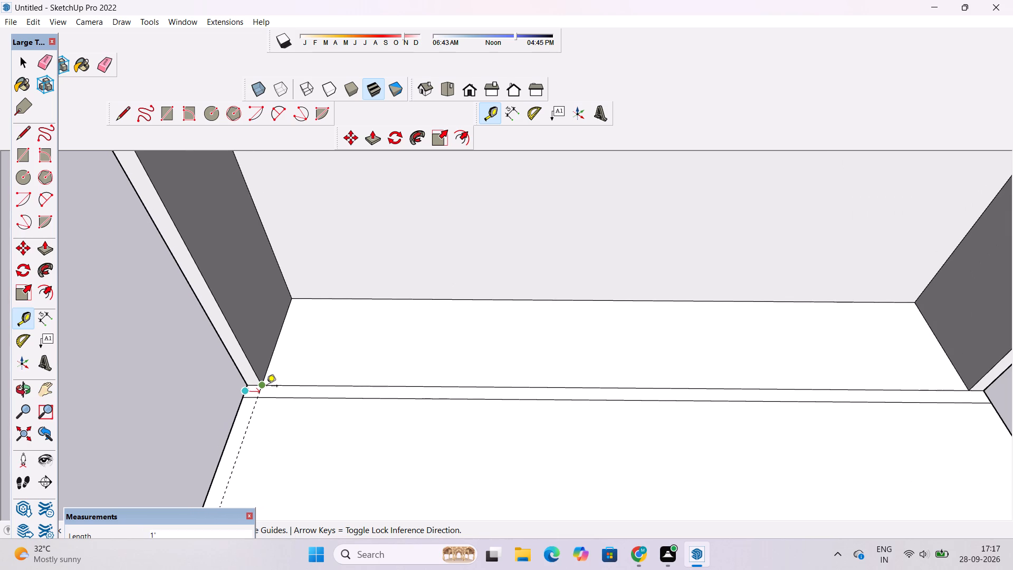
pyautogui.scroll(3, 266, 387)
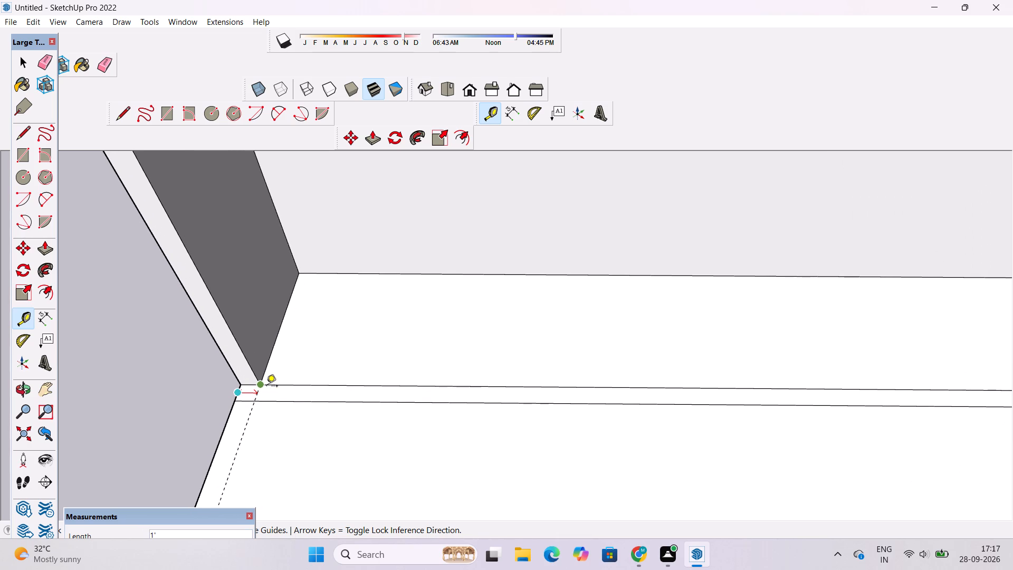
pyautogui.scroll(-3, 266, 386)
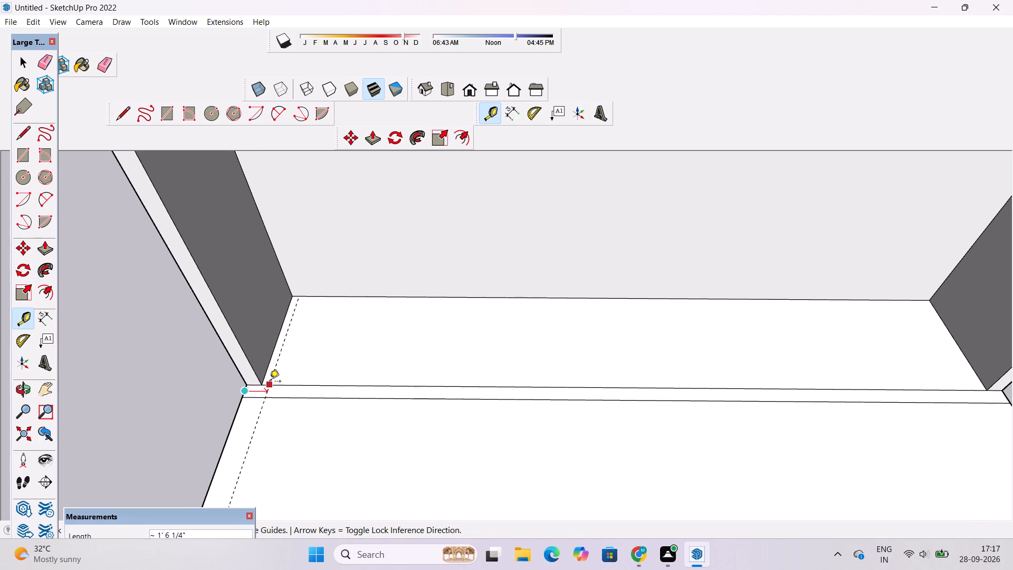
pyautogui.scroll(-4, 265, 383)
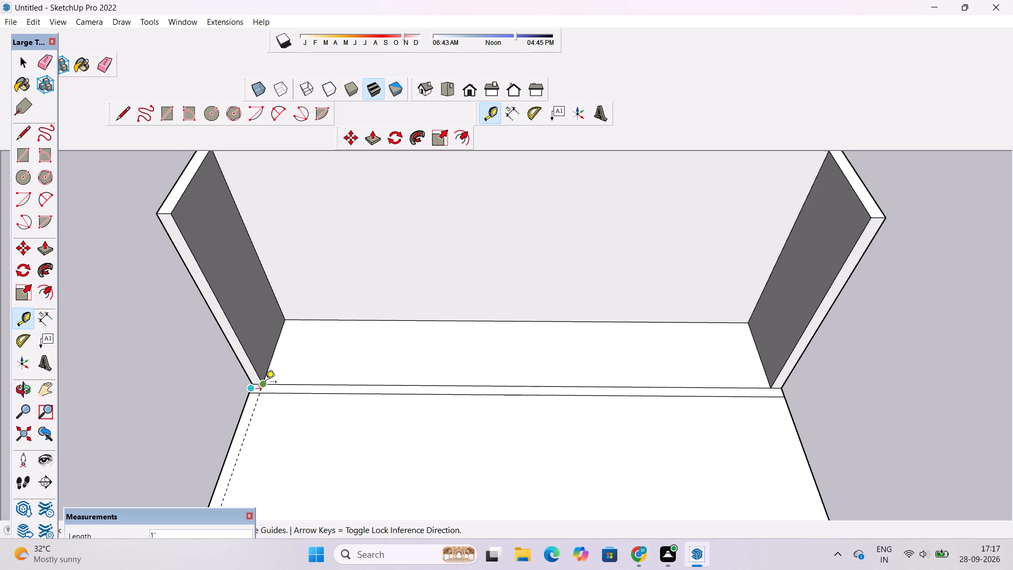
pyautogui.scroll(2, 267, 382)
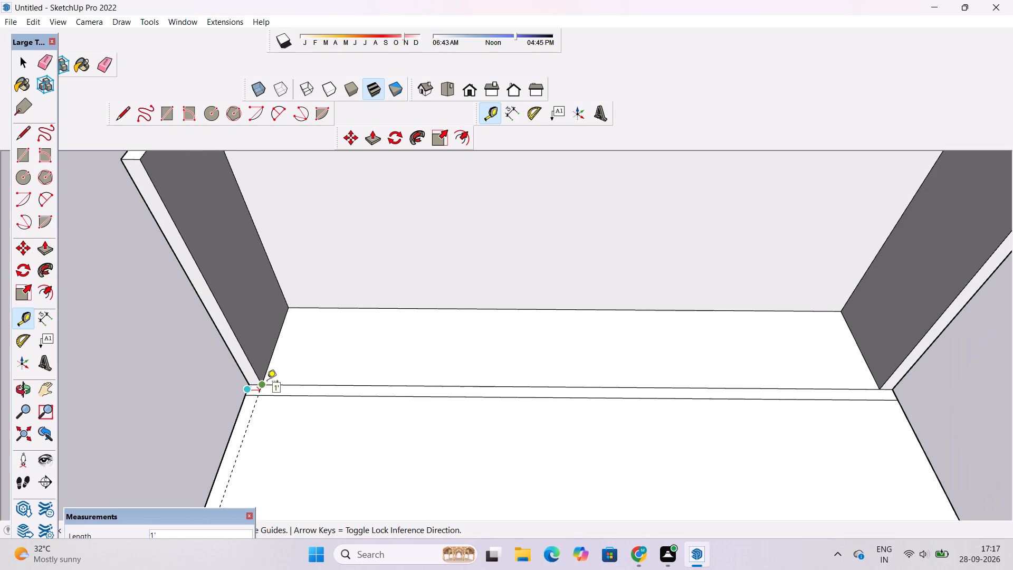
pyautogui.scroll(1, 270, 380)
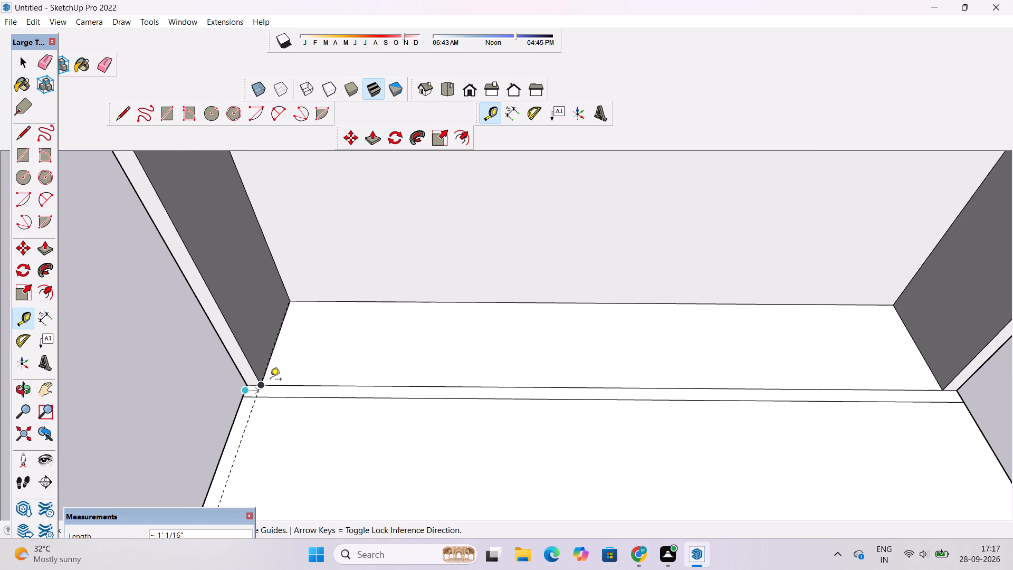
pyautogui.scroll(-4, 270, 380)
pyautogui.scroll(3, 304, 381)
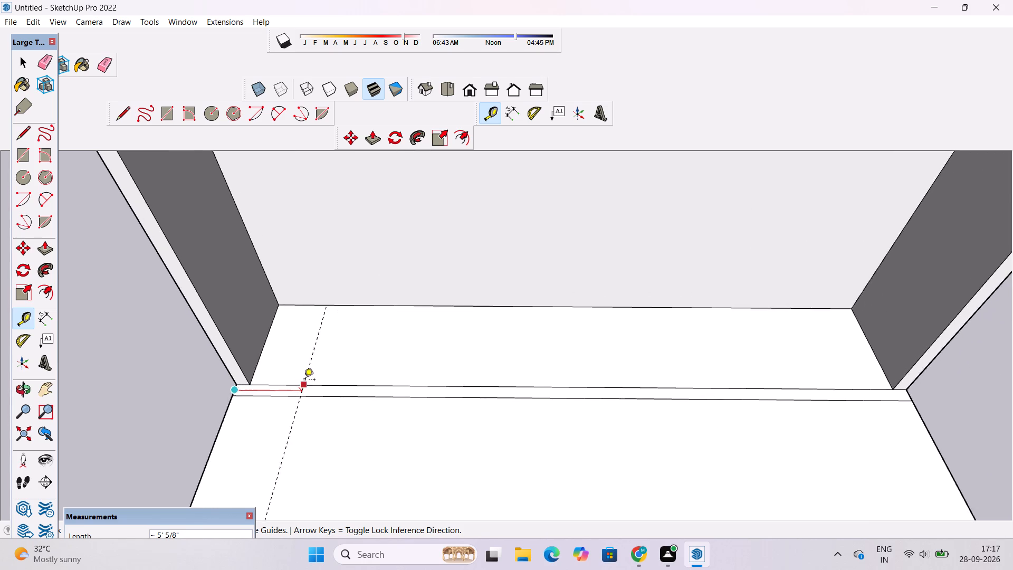
pyautogui.scroll(-7, 304, 381)
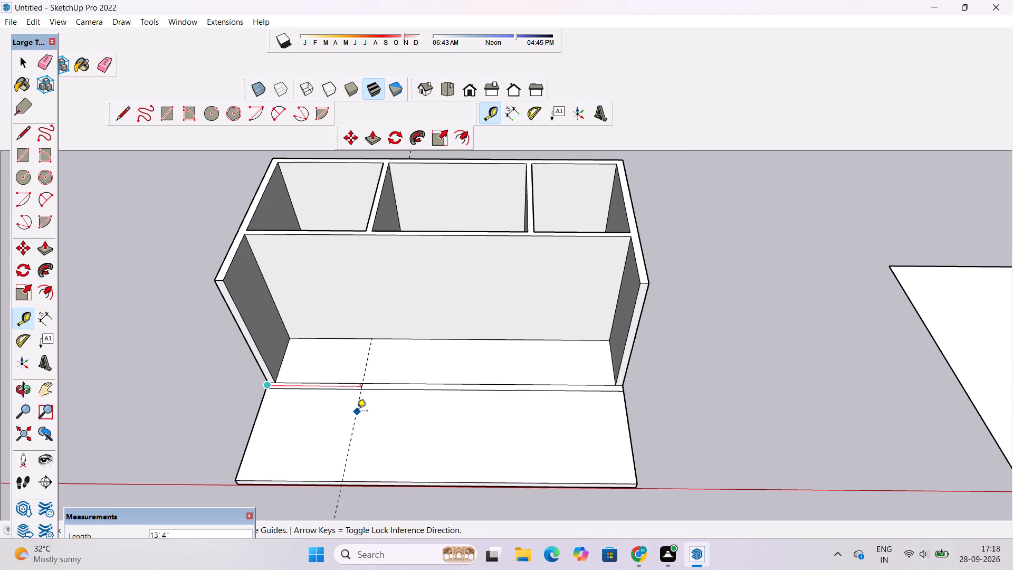
pyautogui.scroll(3, 357, 412)
pyautogui.scroll(-9, 380, 376)
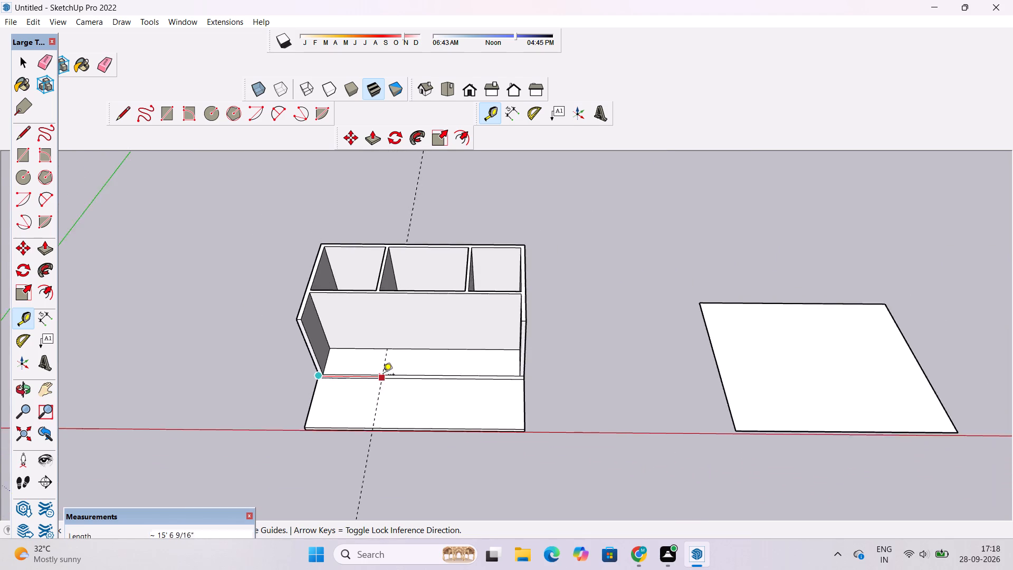
pyautogui.scroll(8, 383, 375)
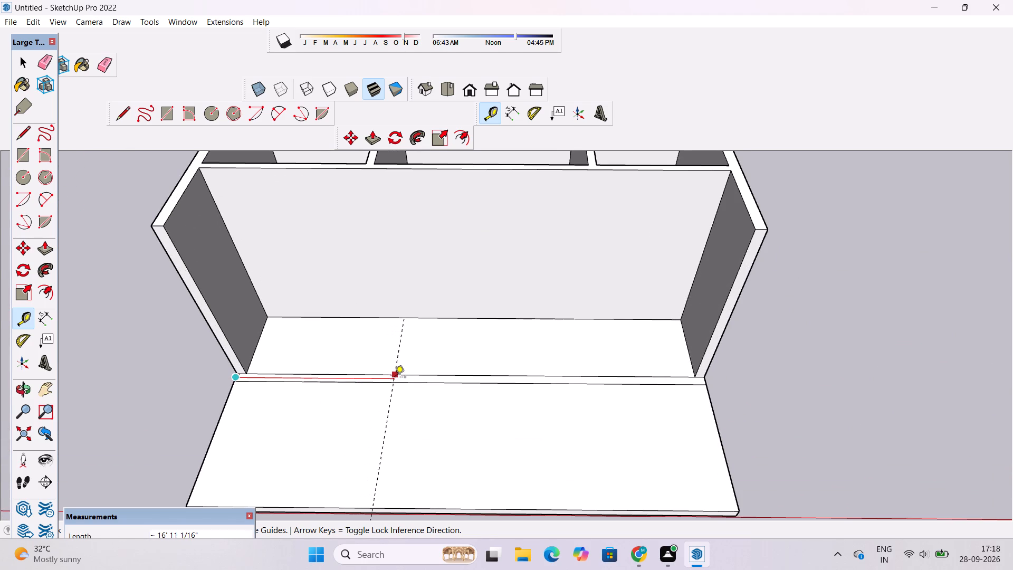
pyautogui.scroll(-3, 385, 381)
pyautogui.scroll(2, 380, 383)
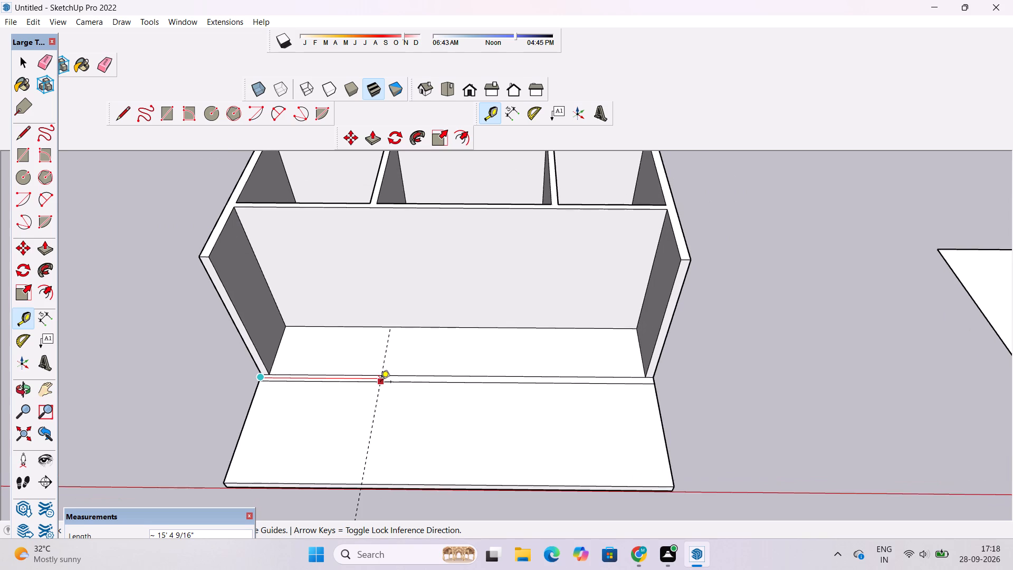
pyautogui.scroll(4, 380, 381)
pyautogui.scroll(-3, 387, 374)
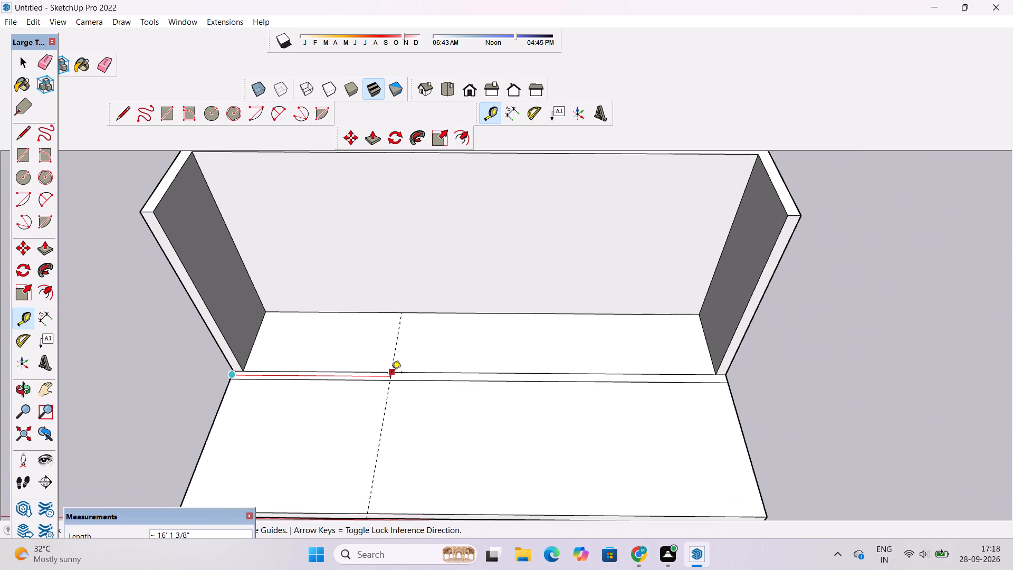
pyautogui.scroll(-3, 390, 370)
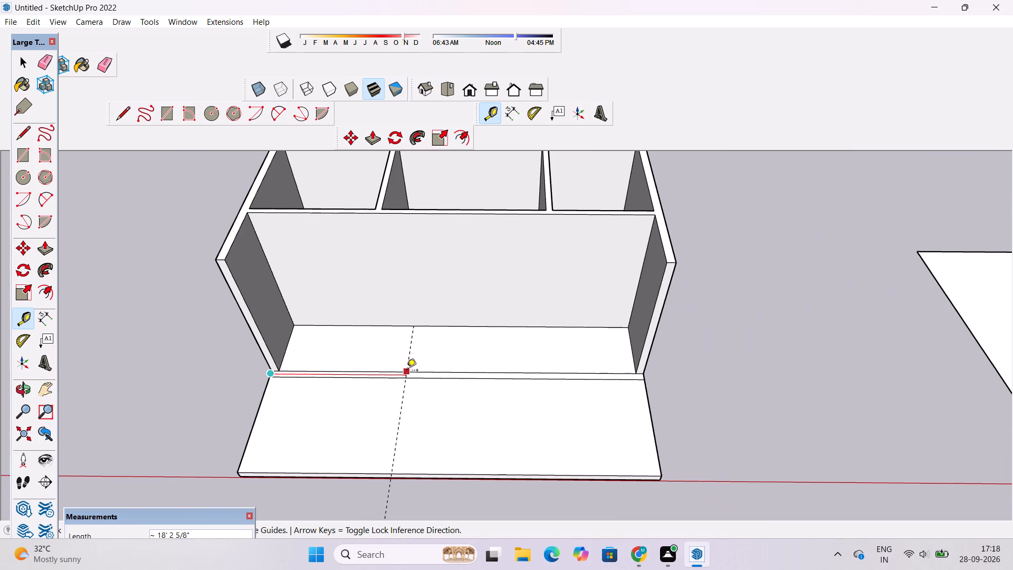
pyautogui.click(407, 371)
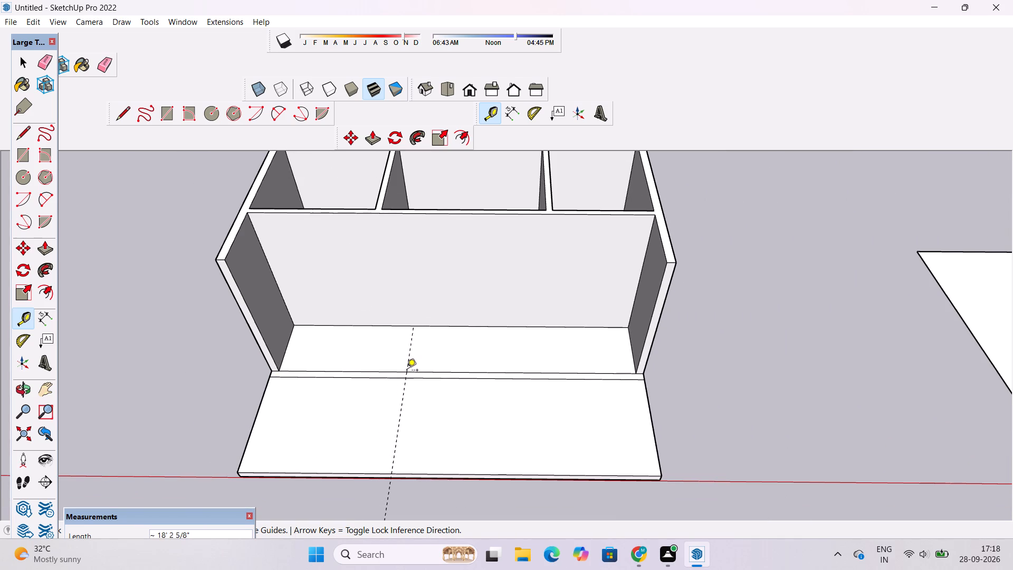
# Place a second parallel guide line about 12' 9" to the right of the first one, crossing the front strip.
pyautogui.scroll(4, 407, 371)
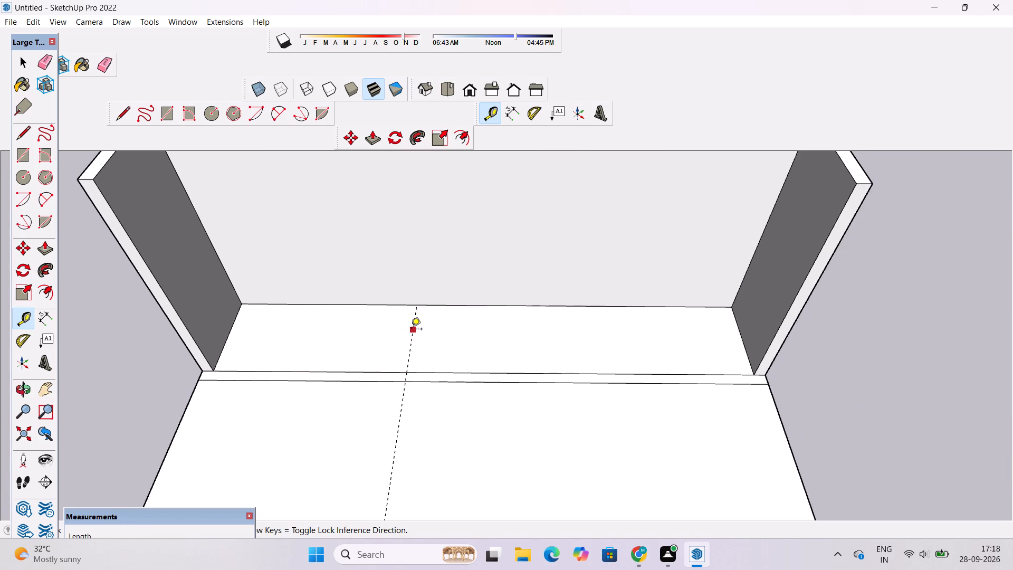
pyautogui.click(412, 330)
pyautogui.scroll(-5, 421, 335)
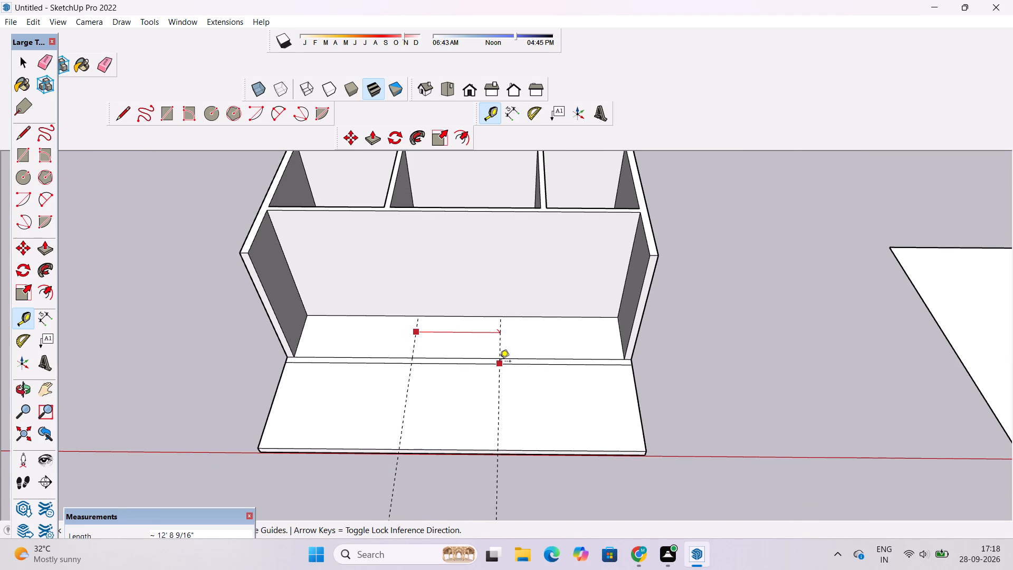
pyautogui.click(500, 362)
pyautogui.press('o')
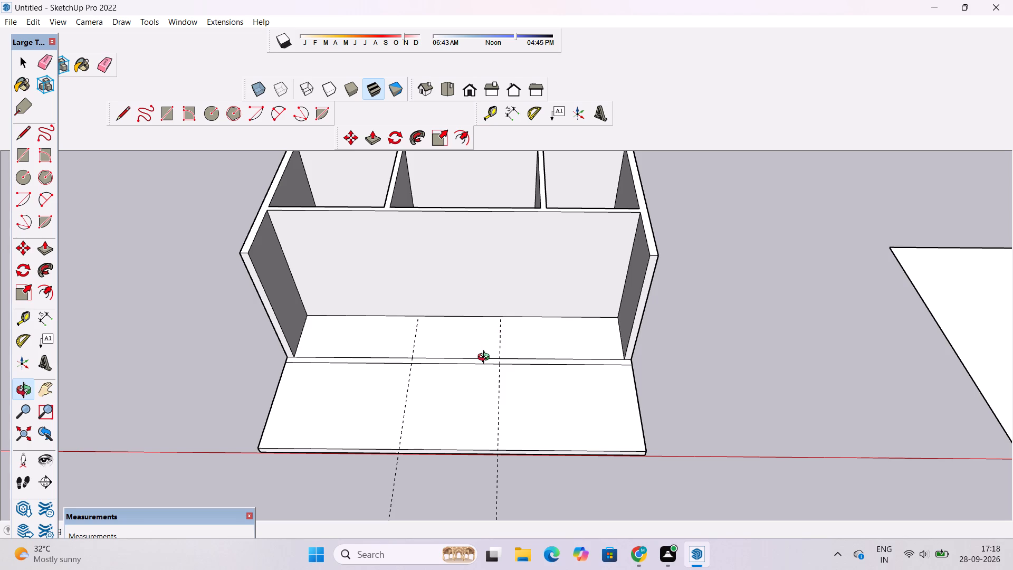
# Examine the walls, the front strip and the two guide lines from several angles, ending near the left partition's junction with the cross wall.
pyautogui.moveTo(506, 397); pyautogui.dragTo(483, 320)
pyautogui.moveTo(484, 401); pyautogui.dragTo(462, 318)
pyautogui.keyDown('shift'); pyautogui.moveTo(462, 312); pyautogui.dragTo(470, 348); pyautogui.keyUp('shift')
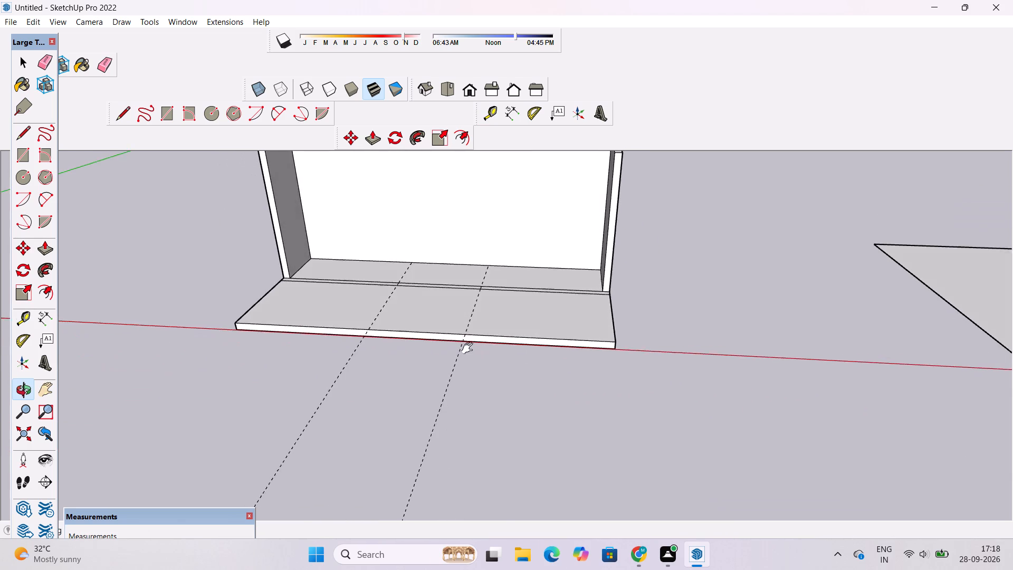
pyautogui.keyDown('shift'); pyautogui.moveTo(470, 348); pyautogui.dragTo(503, 471); pyautogui.keyUp('shift')
pyautogui.scroll(-6, 492, 401)
pyautogui.moveTo(498, 419); pyautogui.dragTo(539, 511)
pyautogui.scroll(6, 437, 411)
pyautogui.keyDown('shift'); pyautogui.moveTo(443, 413); pyautogui.dragTo(433, 437); pyautogui.keyUp('shift')
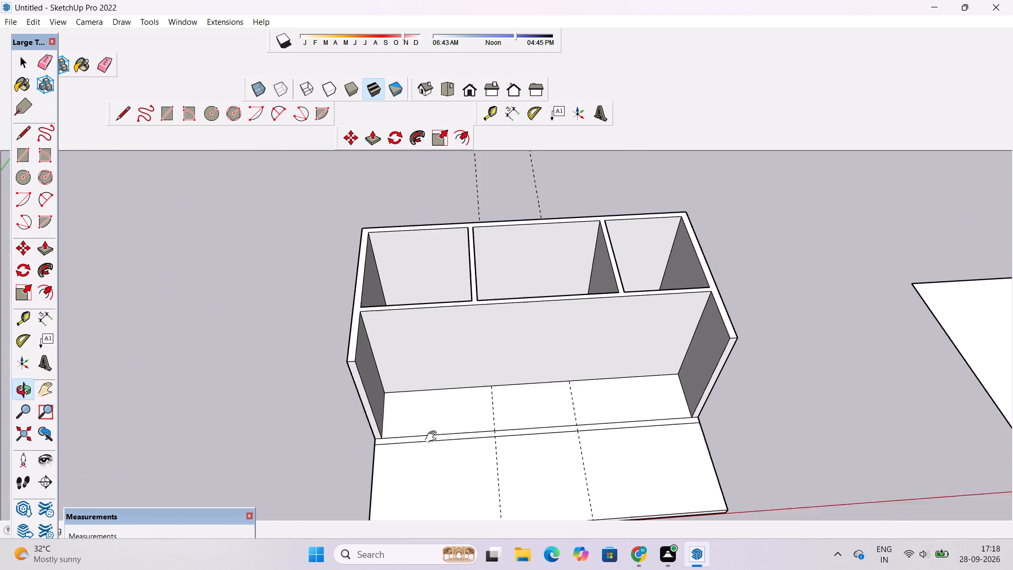
pyautogui.keyDown('shift'); pyautogui.moveTo(433, 437); pyautogui.dragTo(427, 448); pyautogui.keyUp('shift')
pyautogui.moveTo(428, 426); pyautogui.dragTo(417, 373)
pyautogui.scroll(5, 413, 375)
pyautogui.moveTo(406, 417); pyautogui.dragTo(408, 352)
pyautogui.keyDown('shift'); pyautogui.moveTo(409, 353); pyautogui.dragTo(377, 393); pyautogui.keyUp('shift')
pyautogui.scroll(-6, 376, 393)
pyautogui.moveTo(437, 384); pyautogui.dragTo(454, 430)
pyautogui.scroll(5, 437, 387)
pyautogui.keyDown('shift'); pyautogui.moveTo(426, 387); pyautogui.dragTo(396, 383); pyautogui.keyUp('shift')
pyautogui.moveTo(395, 384); pyautogui.dragTo(405, 403)
pyautogui.moveTo(406, 408); pyautogui.dragTo(398, 397)
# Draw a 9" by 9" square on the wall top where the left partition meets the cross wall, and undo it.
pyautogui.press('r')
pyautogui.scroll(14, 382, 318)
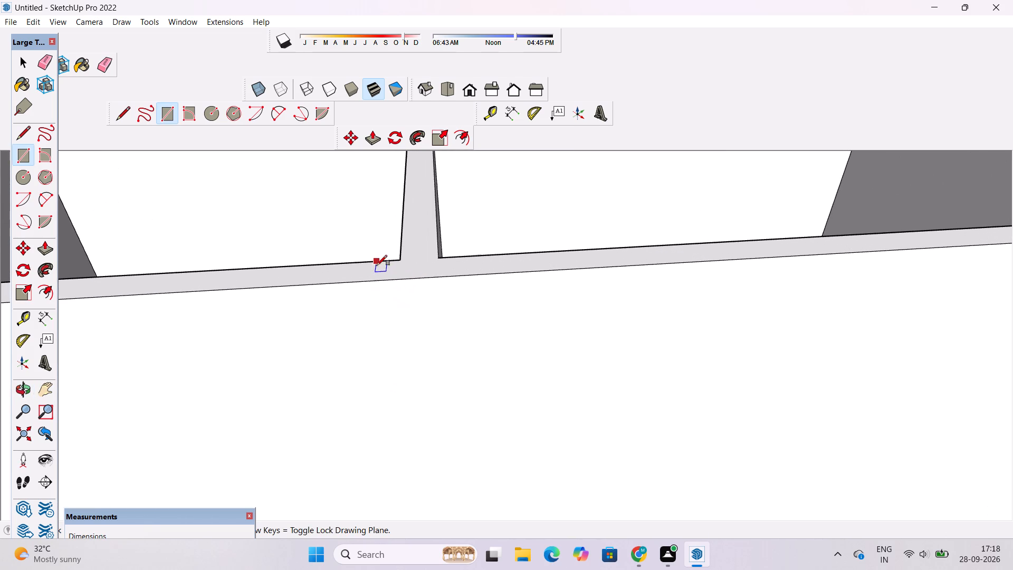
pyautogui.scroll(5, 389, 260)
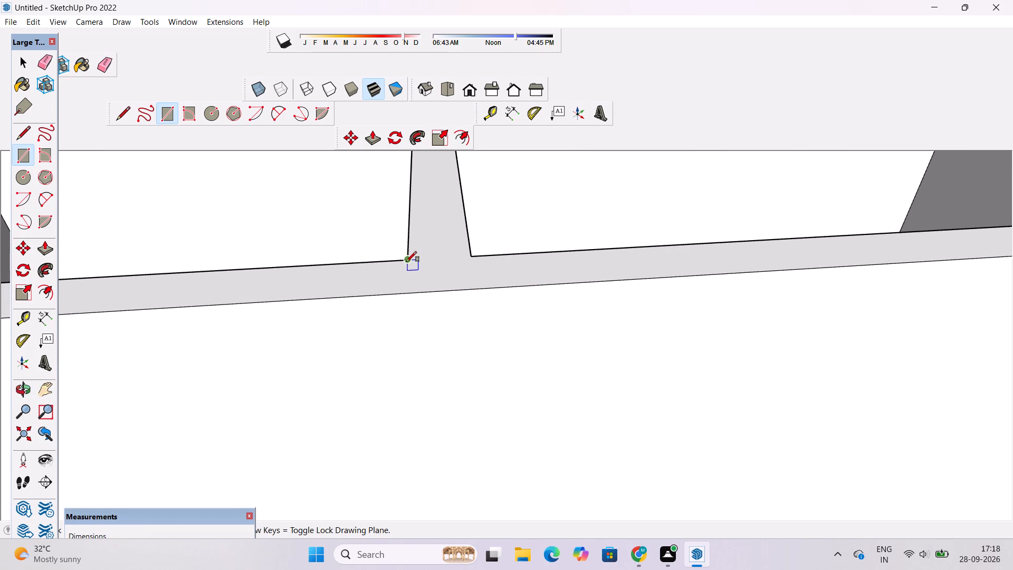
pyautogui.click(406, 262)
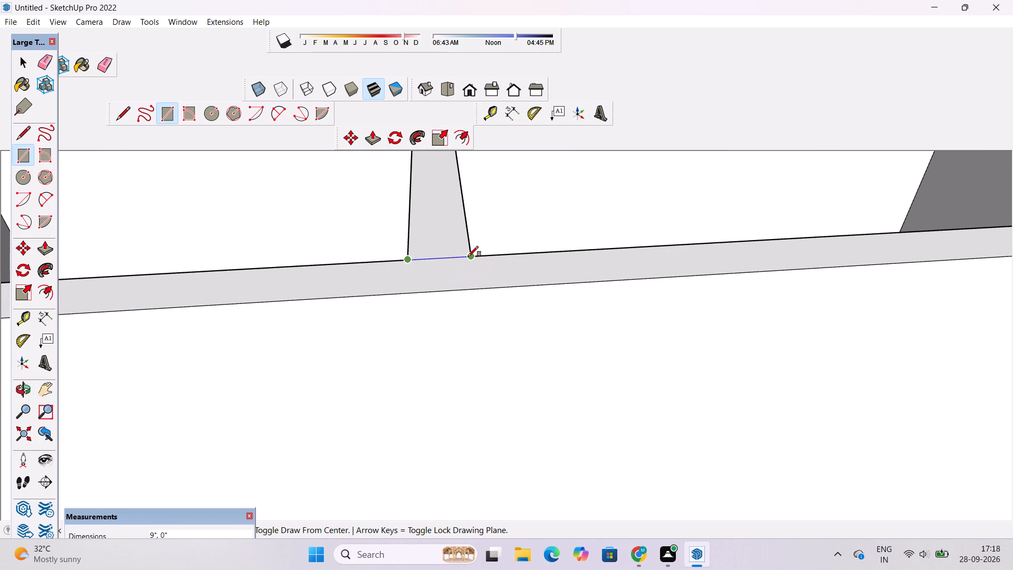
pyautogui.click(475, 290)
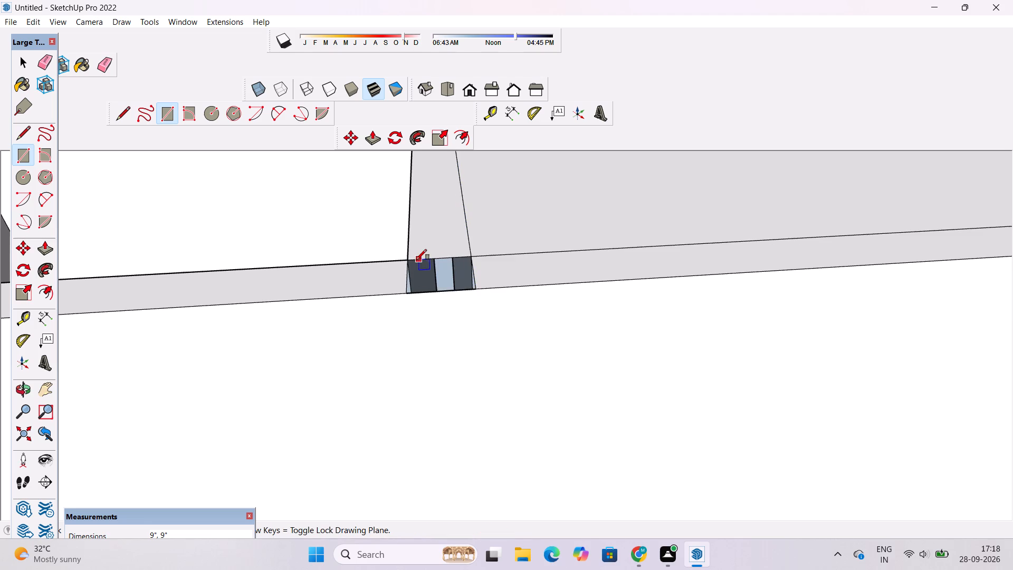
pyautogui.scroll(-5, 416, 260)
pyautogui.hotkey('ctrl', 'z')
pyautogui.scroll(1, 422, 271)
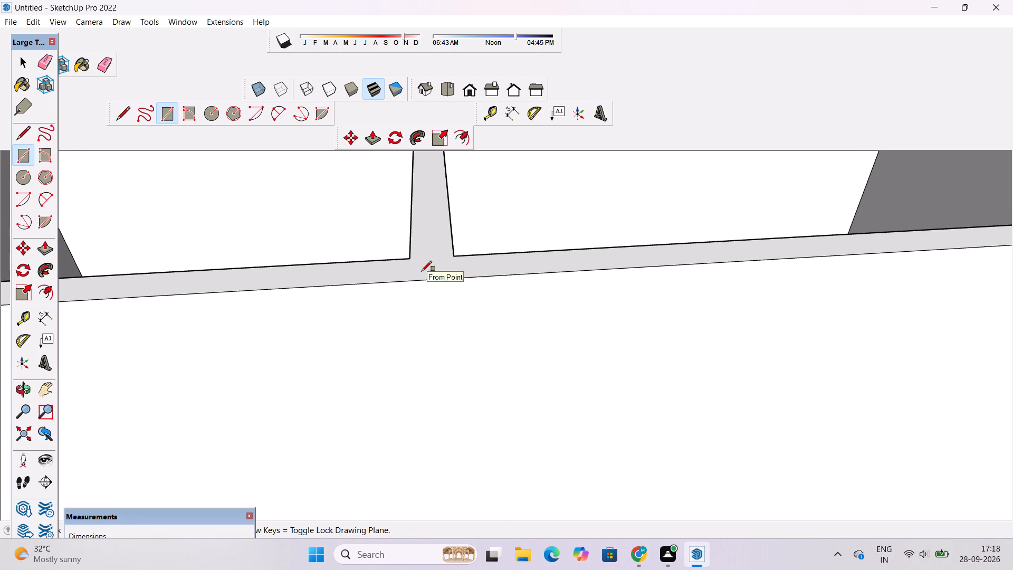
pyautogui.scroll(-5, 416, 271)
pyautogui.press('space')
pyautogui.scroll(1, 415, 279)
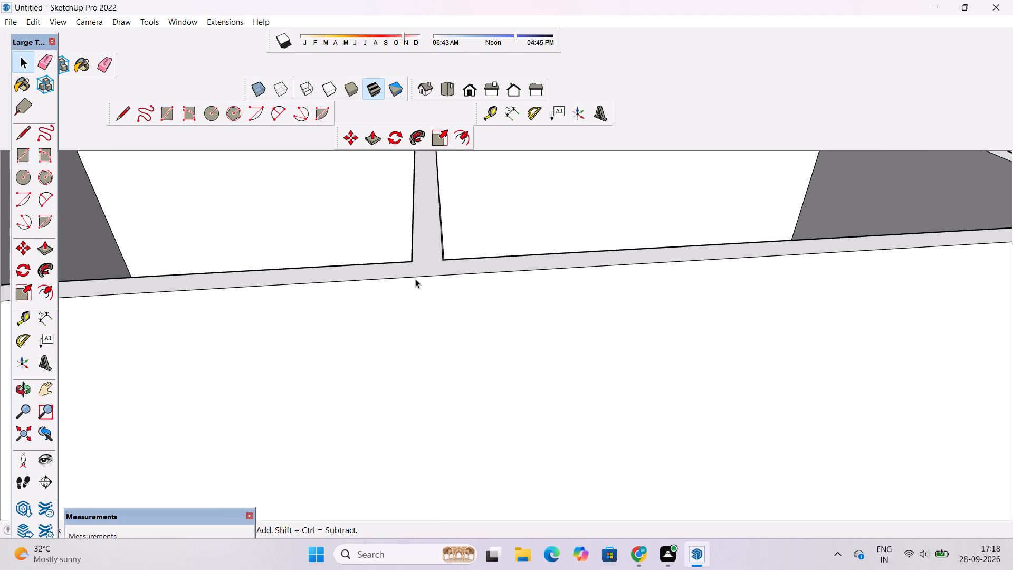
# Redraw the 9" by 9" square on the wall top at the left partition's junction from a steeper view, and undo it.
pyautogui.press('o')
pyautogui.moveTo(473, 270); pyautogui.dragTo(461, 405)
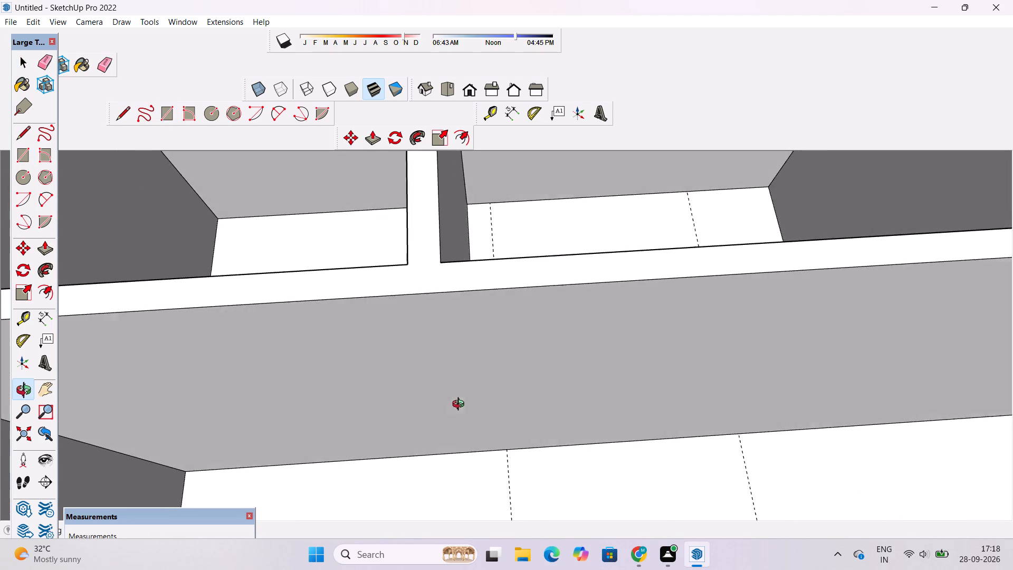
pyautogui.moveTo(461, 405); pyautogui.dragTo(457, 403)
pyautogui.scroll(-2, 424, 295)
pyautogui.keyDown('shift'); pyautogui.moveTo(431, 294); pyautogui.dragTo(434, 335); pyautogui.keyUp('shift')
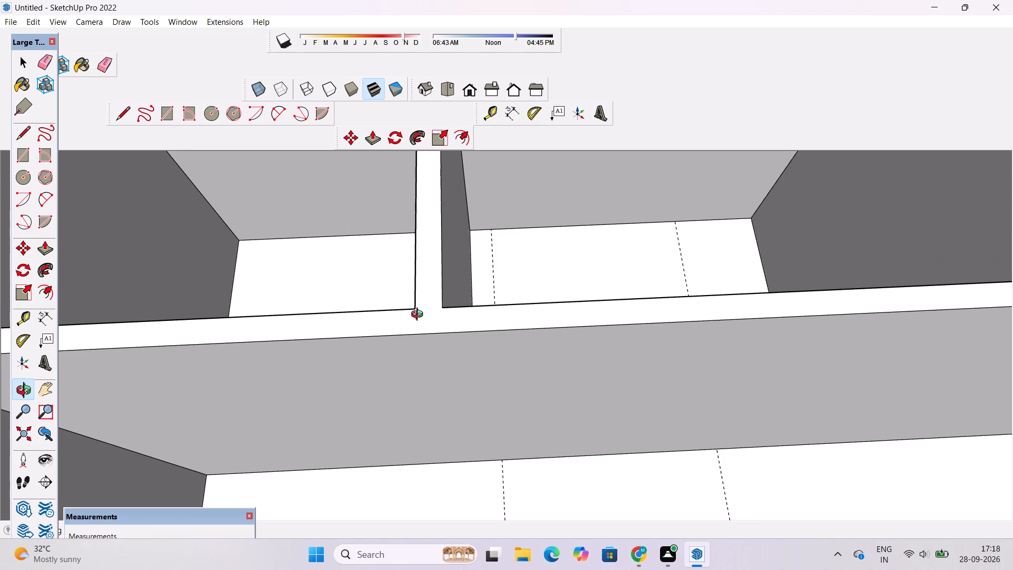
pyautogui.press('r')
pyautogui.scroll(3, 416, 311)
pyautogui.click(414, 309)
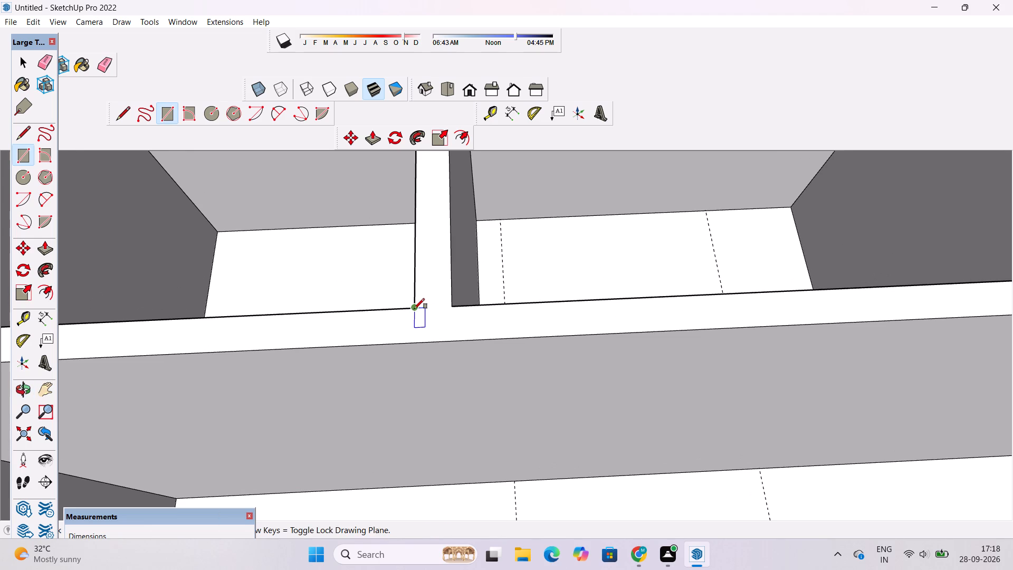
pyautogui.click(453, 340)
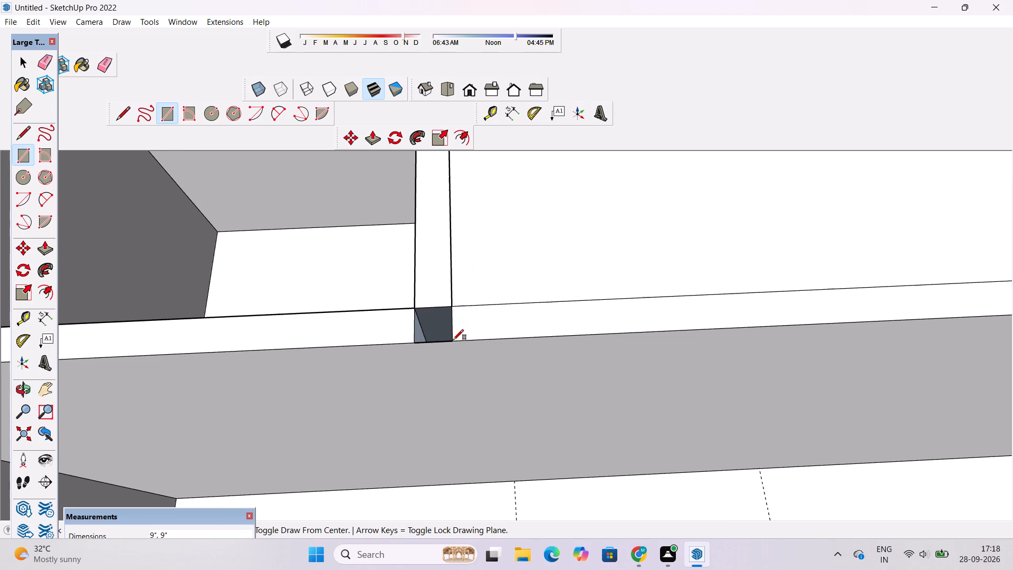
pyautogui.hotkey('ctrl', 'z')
# Draw two 9" lines across the cross wall's top, extending both faces of the left partition to the wall's front edge.
pyautogui.press('o')
pyautogui.moveTo(448, 368); pyautogui.dragTo(444, 345)
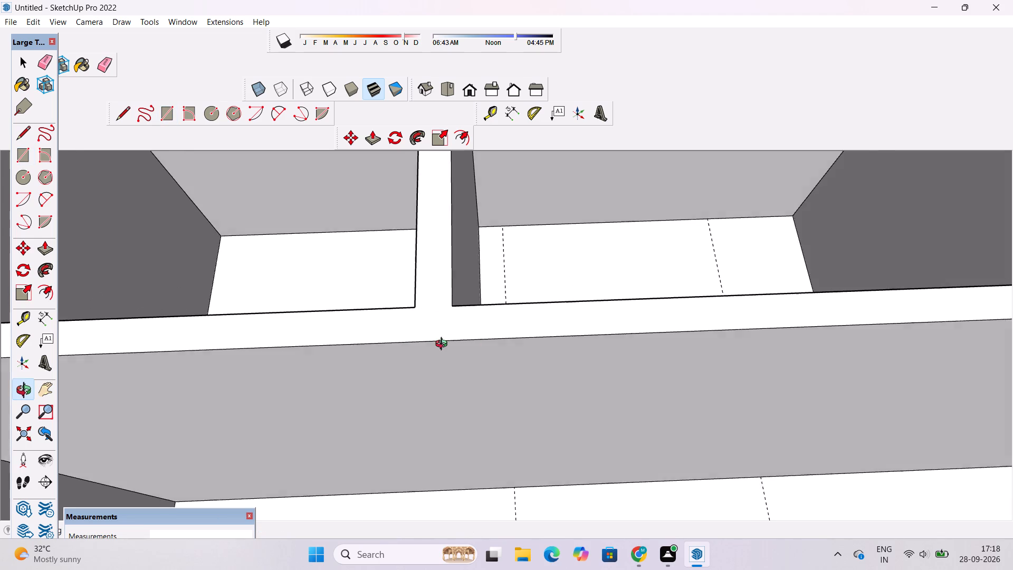
pyautogui.moveTo(444, 345); pyautogui.dragTo(440, 296)
pyautogui.scroll(-4, 432, 363)
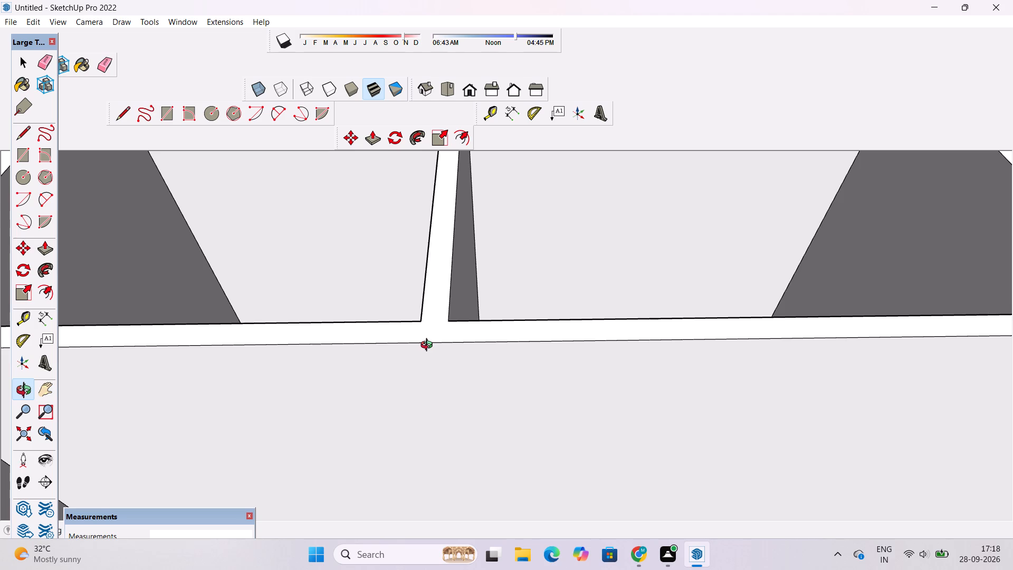
pyautogui.press('l')
pyautogui.scroll(4, 428, 333)
pyautogui.click(418, 322)
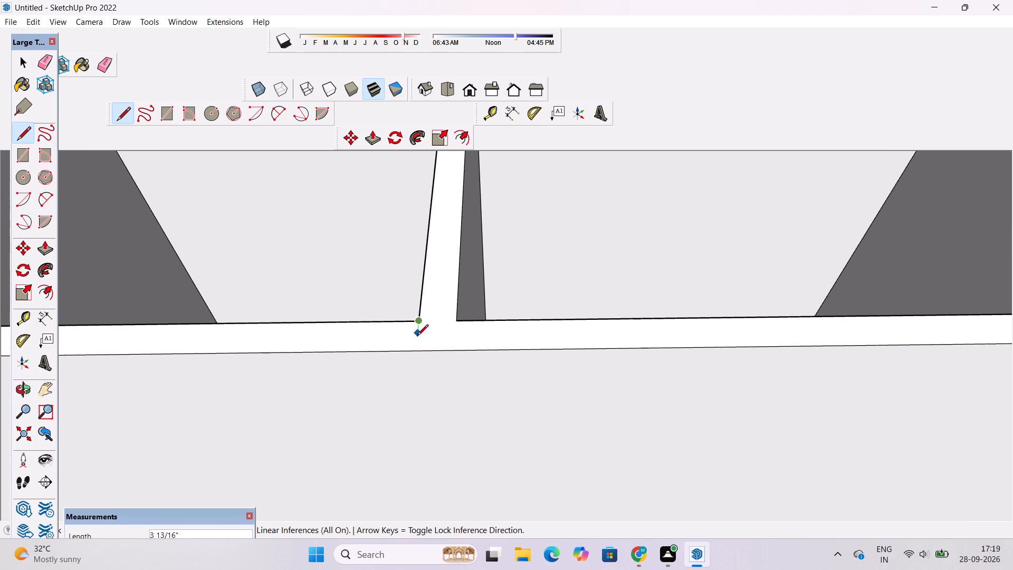
pyautogui.click(417, 352)
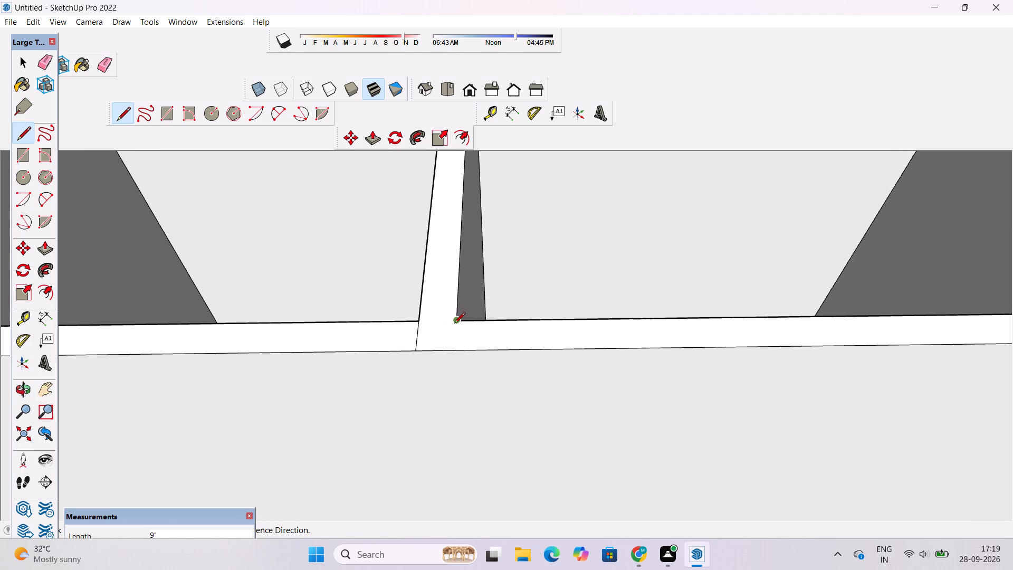
pyautogui.click(455, 324)
pyautogui.click(454, 352)
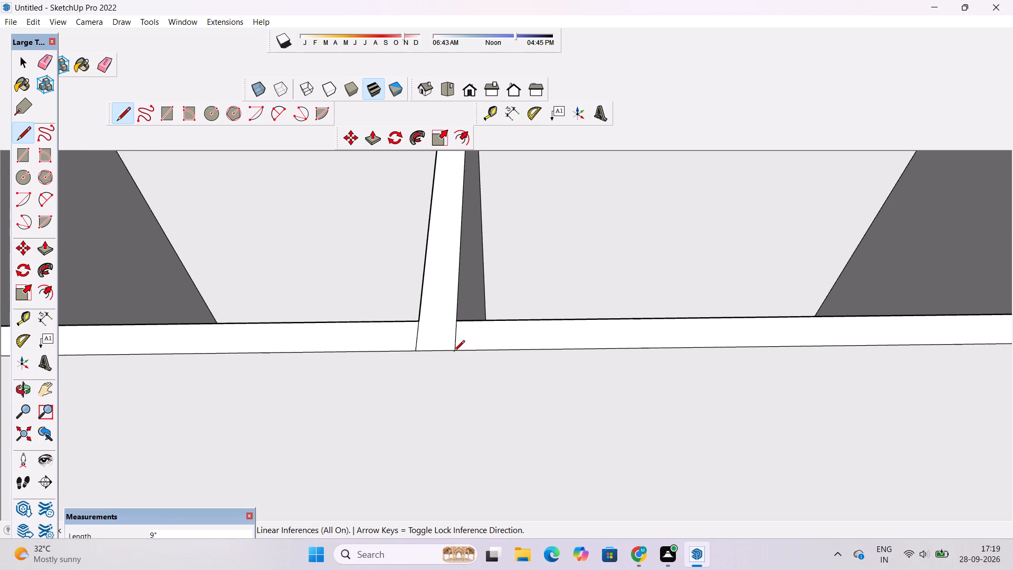
# Draw a vertical rectangle 9" wide and about 19' 7" tall on the cross wall's front face, starting from the left partition's extended lines.
pyautogui.press('o')
pyautogui.moveTo(469, 406); pyautogui.dragTo(469, 285)
pyautogui.scroll(-6, 469, 280)
pyautogui.moveTo(465, 370); pyautogui.dragTo(466, 360)
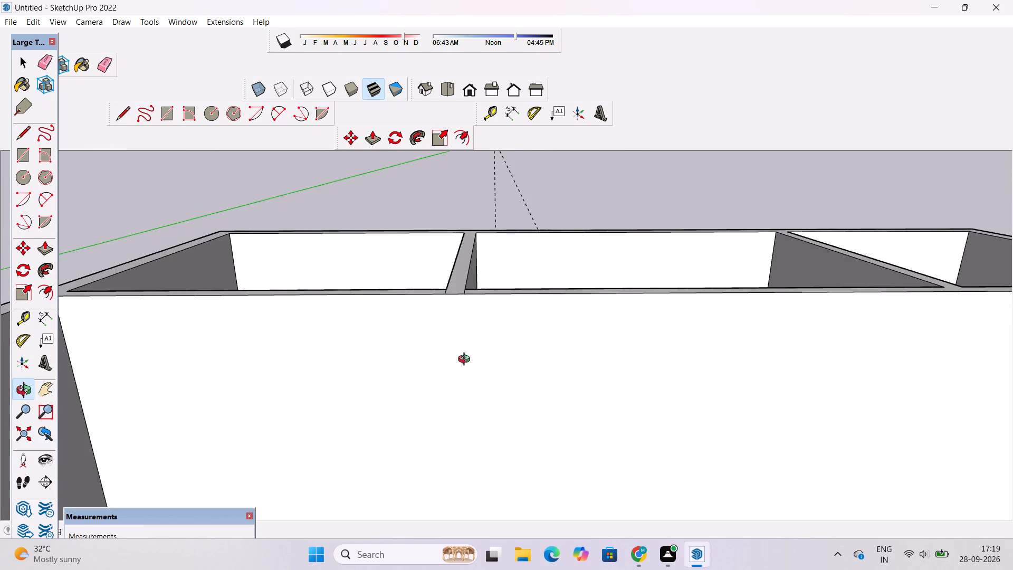
pyautogui.moveTo(466, 360); pyautogui.dragTo(467, 359)
pyautogui.keyDown('shift'); pyautogui.moveTo(442, 372); pyautogui.dragTo(445, 339); pyautogui.keyUp('shift')
pyautogui.press('r')
pyautogui.scroll(-3, 445, 338)
pyautogui.scroll(3, 442, 301)
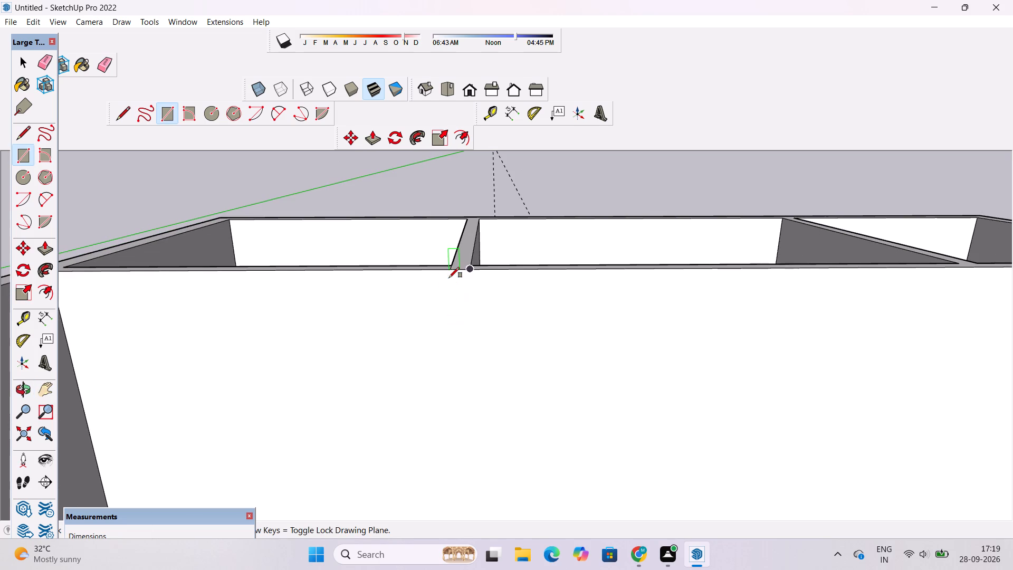
pyautogui.click(450, 270)
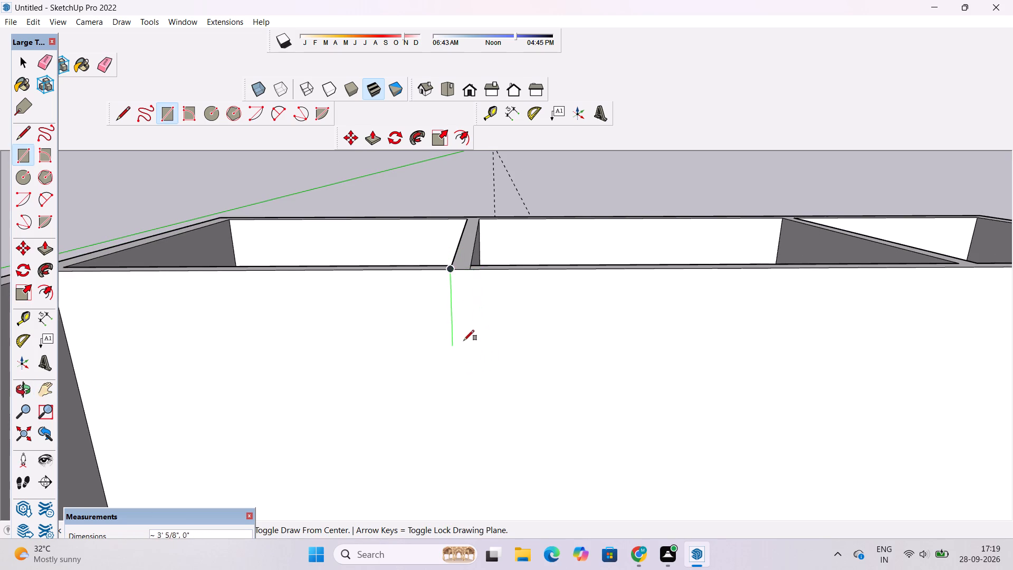
pyautogui.scroll(-6, 464, 340)
pyautogui.scroll(3, 466, 302)
pyautogui.scroll(-10, 469, 327)
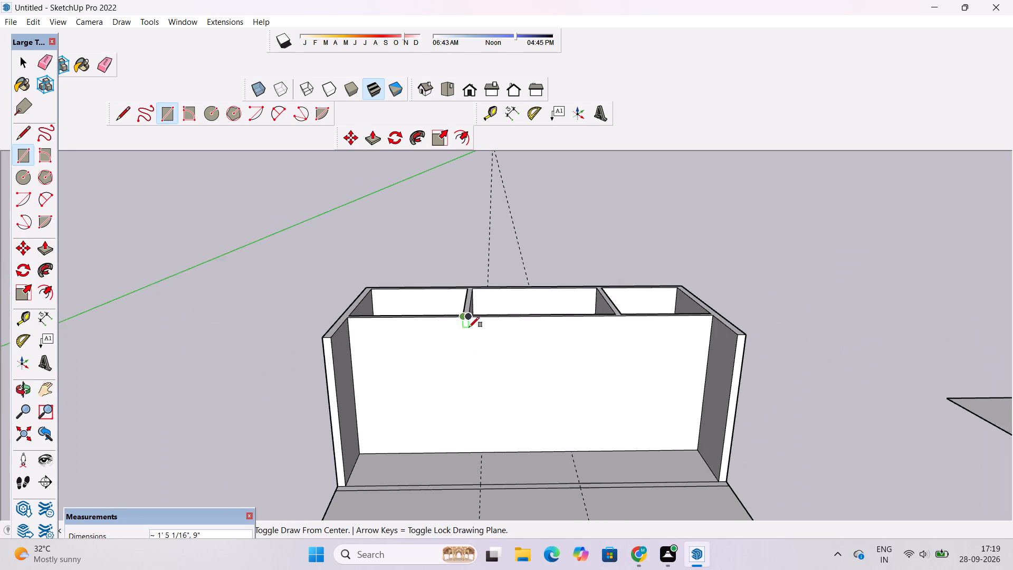
pyautogui.scroll(-1, 469, 327)
pyautogui.scroll(9, 471, 402)
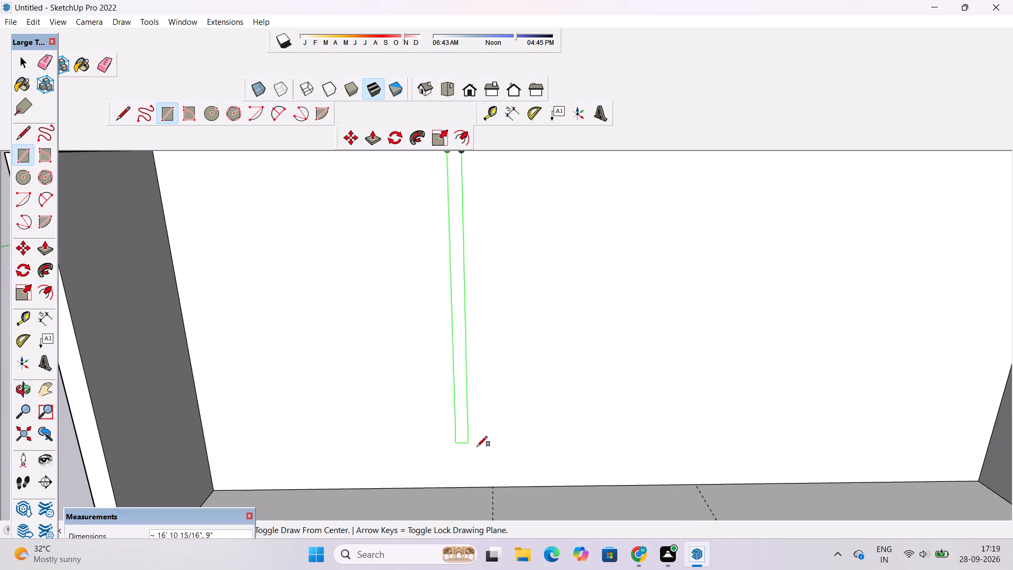
pyautogui.scroll(-5, 472, 486)
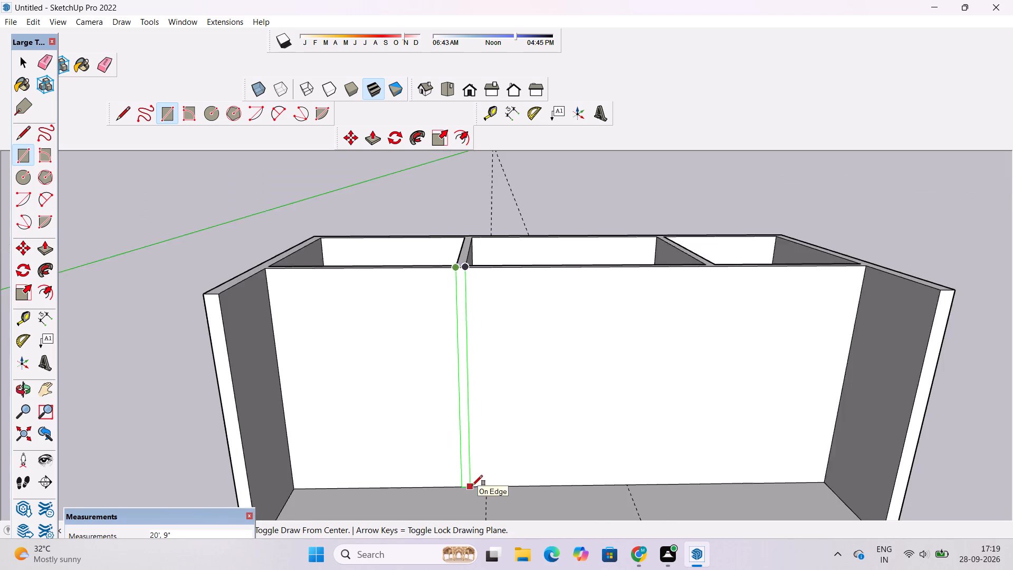
pyautogui.scroll(4, 475, 483)
pyautogui.click(476, 482)
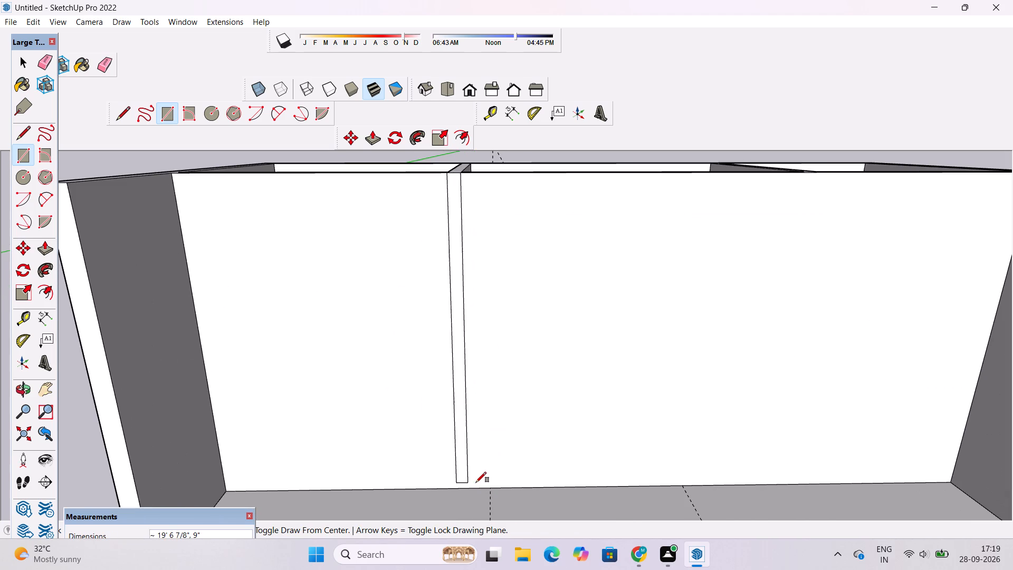
# Move the bottom edge of the narrow vertical strip down to the floor line.
pyautogui.press('m')
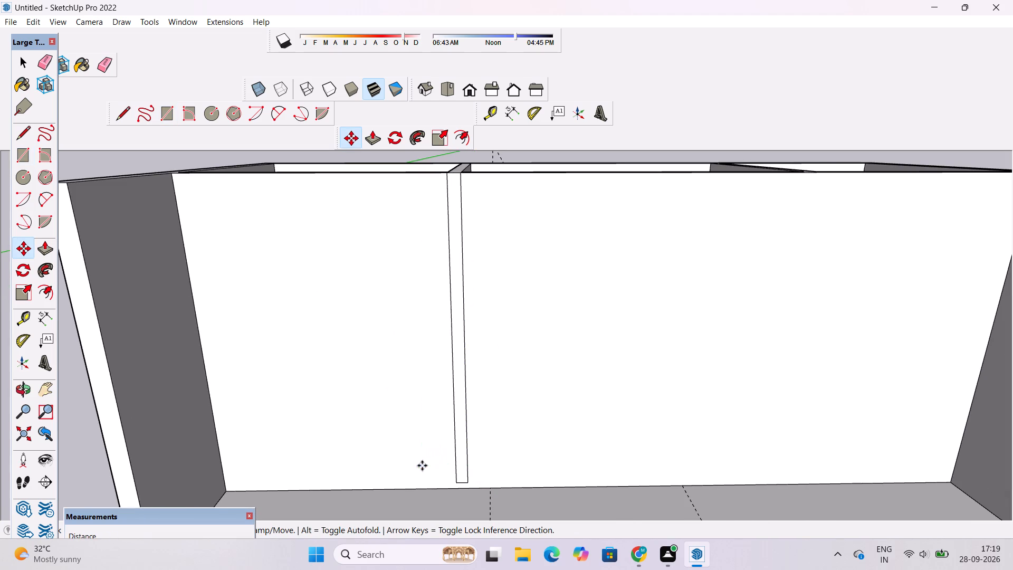
pyautogui.scroll(16, 479, 499)
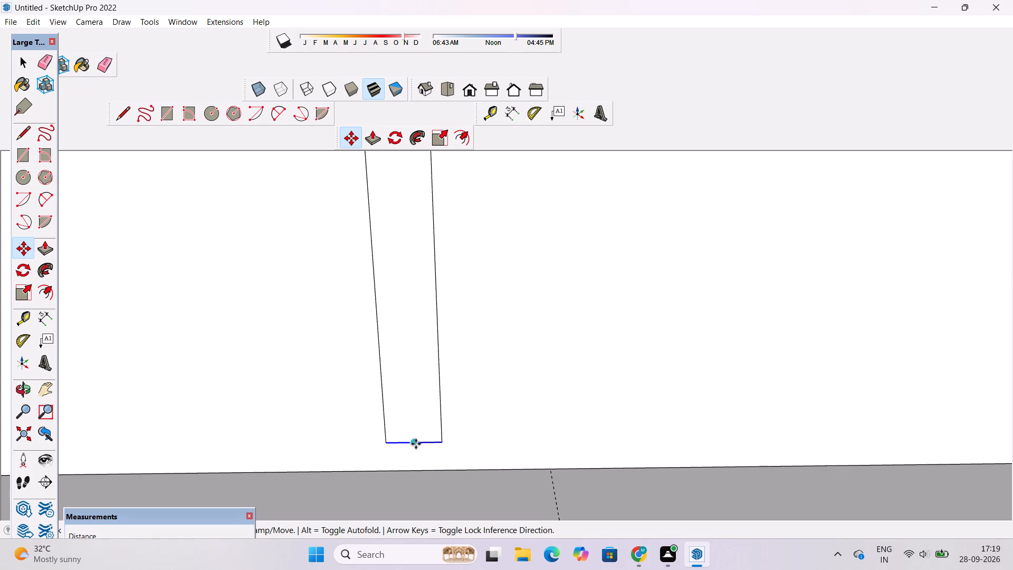
pyautogui.click(416, 444)
pyautogui.click(418, 470)
pyautogui.scroll(-2, 396, 479)
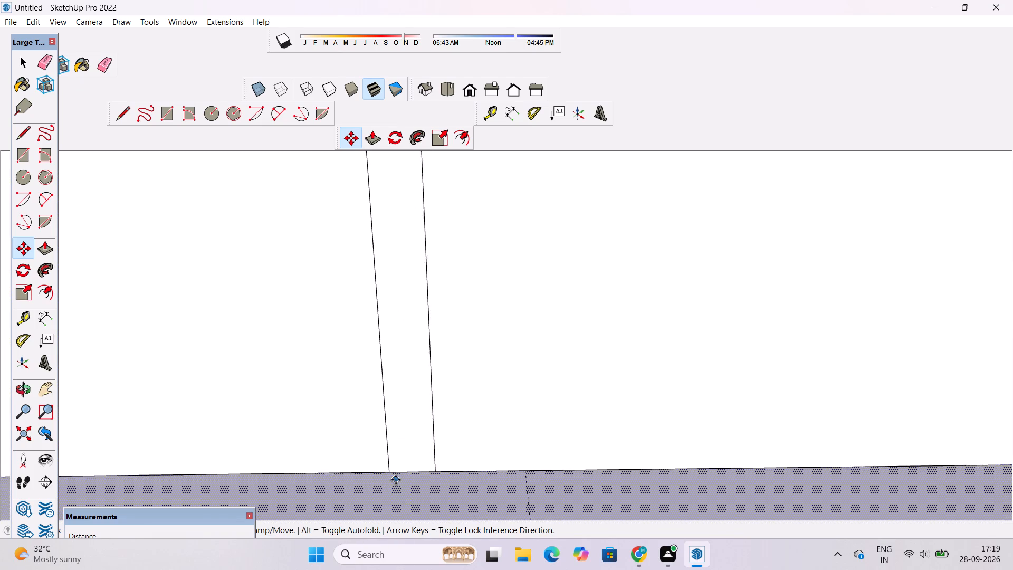
pyautogui.scroll(-20, 396, 480)
pyautogui.scroll(-2, 396, 480)
# Examine the walls and the narrow vertical strip on the cross wall from several angles.
pyautogui.press('o')
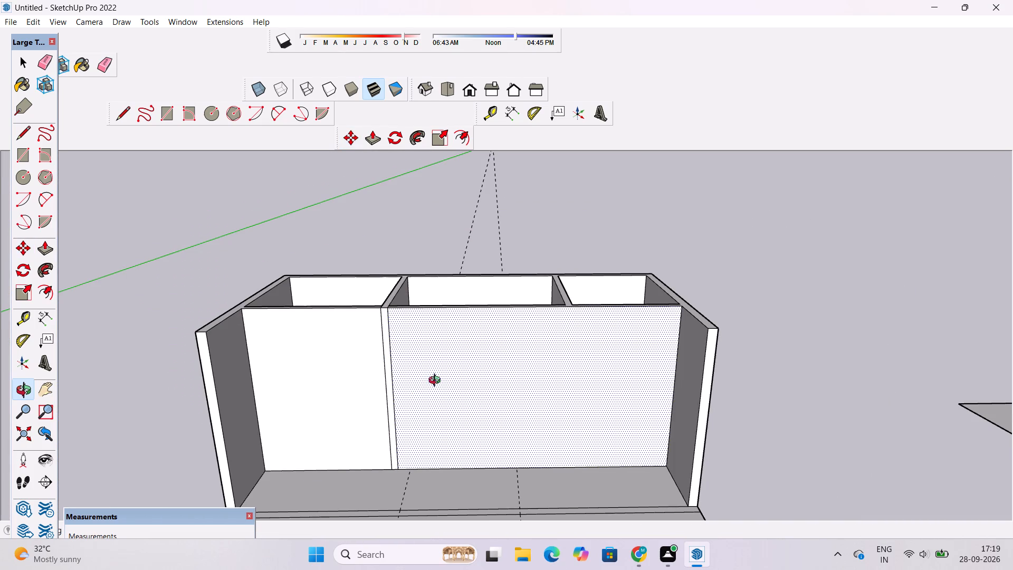
pyautogui.moveTo(437, 383); pyautogui.dragTo(445, 517)
pyautogui.scroll(5, 384, 375)
pyautogui.moveTo(461, 412); pyautogui.dragTo(442, 325)
pyautogui.scroll(-6, 444, 317)
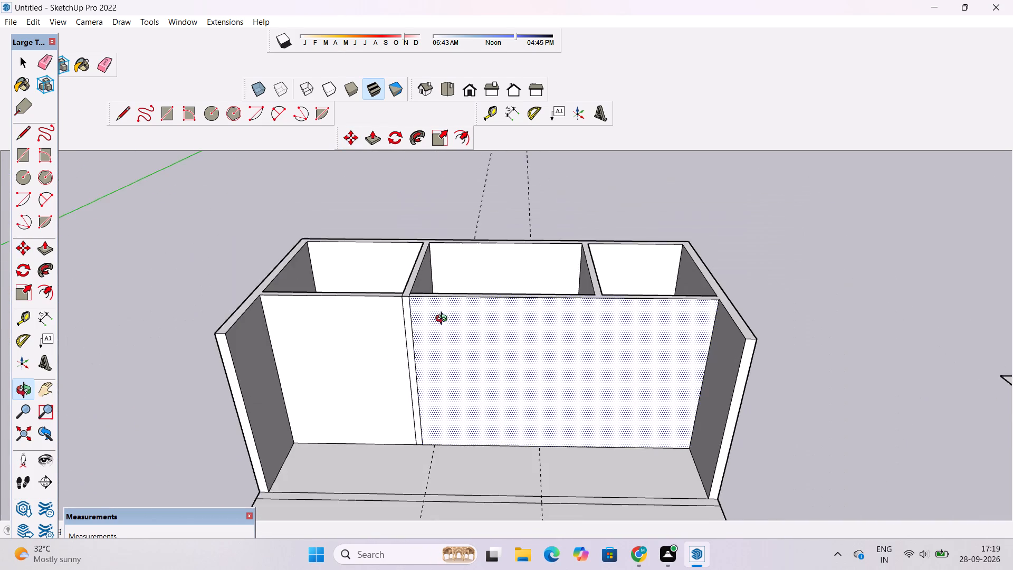
pyautogui.moveTo(473, 416); pyautogui.dragTo(492, 319)
pyautogui.keyDown('shift'); pyautogui.moveTo(485, 325); pyautogui.dragTo(416, 375); pyautogui.keyUp('shift')
pyautogui.scroll(-5, 415, 383)
pyautogui.moveTo(372, 373); pyautogui.dragTo(384, 394)
pyautogui.keyDown('shift'); pyautogui.moveTo(323, 422); pyautogui.dragTo(431, 369); pyautogui.keyUp('shift')
pyautogui.moveTo(427, 415); pyautogui.dragTo(421, 386)
pyautogui.scroll(3, 421, 381)
pyautogui.keyDown('shift'); pyautogui.moveTo(414, 381); pyautogui.dragTo(313, 420); pyautogui.keyUp('shift')
pyautogui.keyDown('shift'); pyautogui.moveTo(328, 441); pyautogui.dragTo(328, 460); pyautogui.keyUp('shift')
pyautogui.scroll(3, 338, 458)
pyautogui.moveTo(341, 438); pyautogui.dragTo(345, 468)
pyautogui.moveTo(345, 471); pyautogui.dragTo(327, 462)
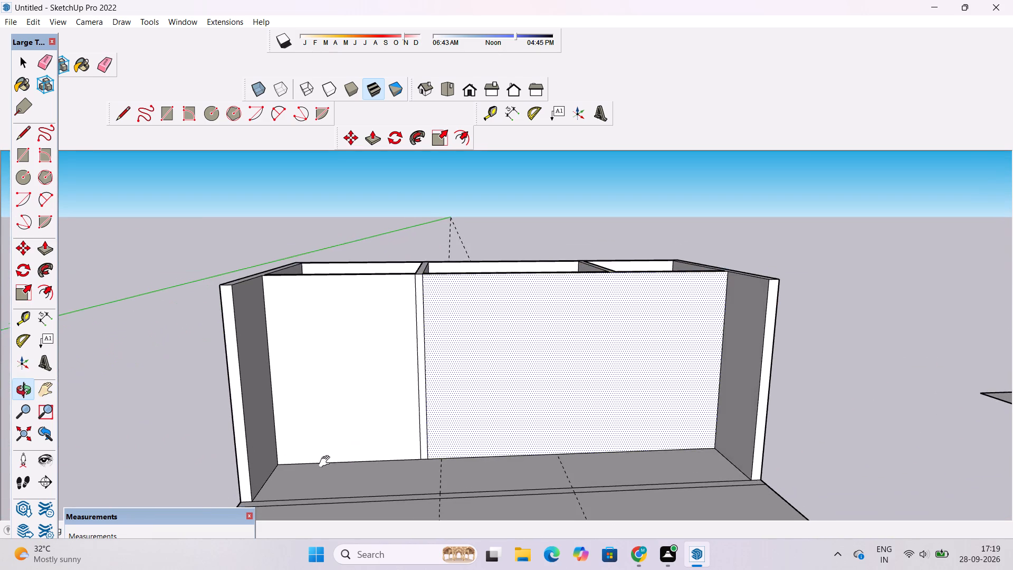
pyautogui.moveTo(327, 462); pyautogui.dragTo(321, 460)
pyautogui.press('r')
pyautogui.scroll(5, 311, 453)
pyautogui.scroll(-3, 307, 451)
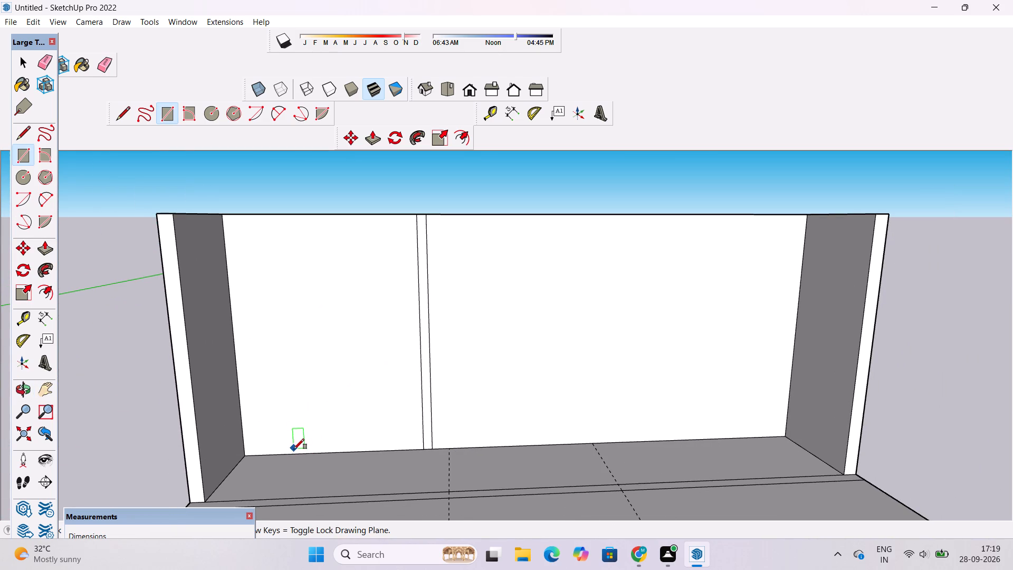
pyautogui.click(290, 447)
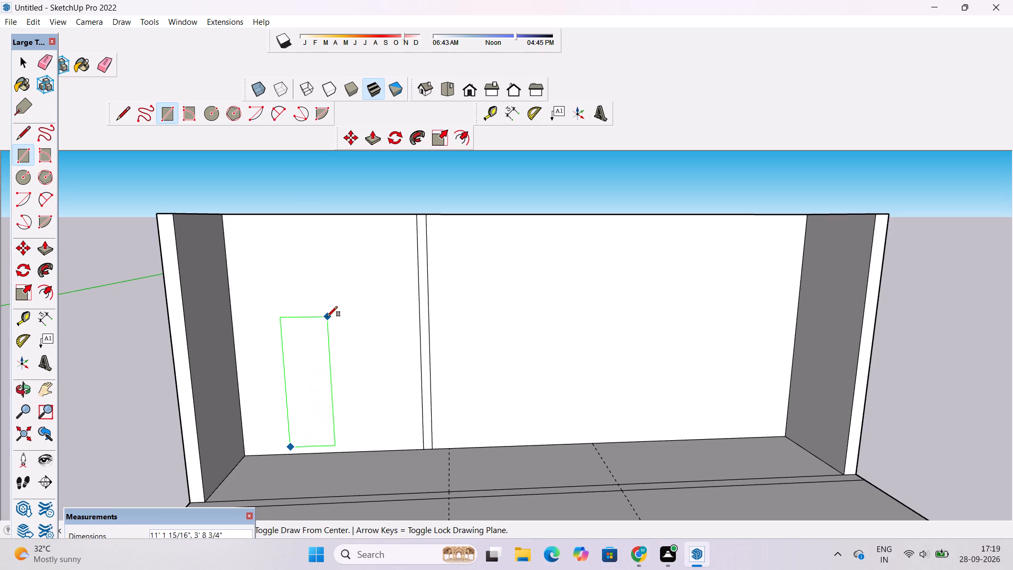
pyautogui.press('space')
# Draw a door rectangle about 5' wide and 12' tall on the cross wall's left section, with its base on the floor line.
pyautogui.press('r')
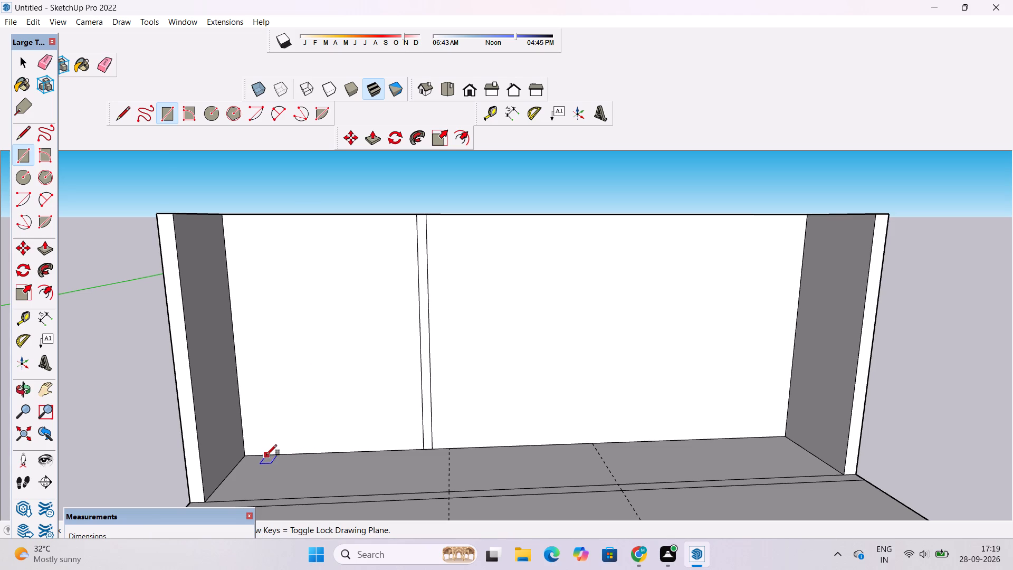
pyautogui.click(267, 453)
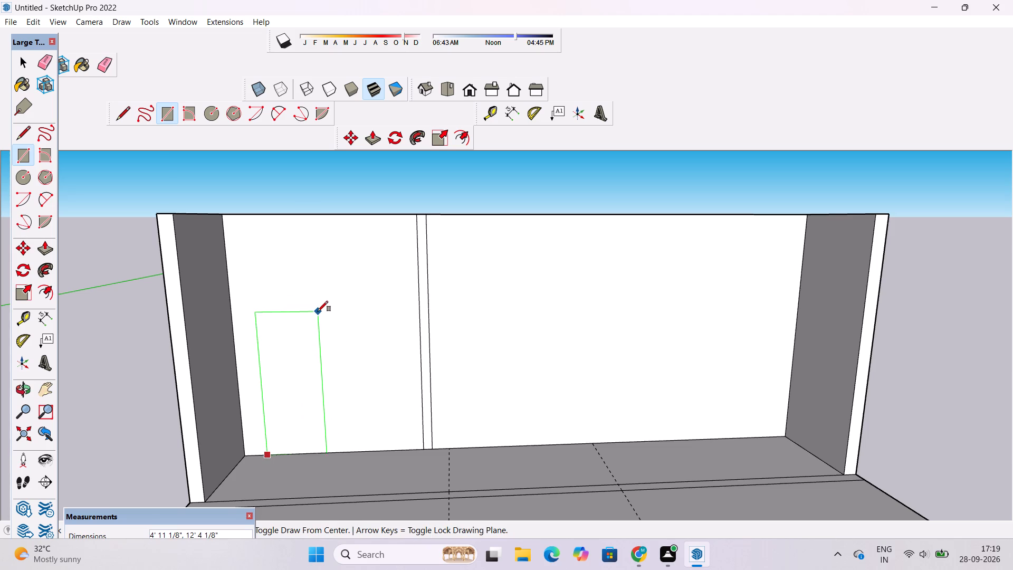
pyautogui.click(318, 313)
pyautogui.press('space')
pyautogui.press('o')
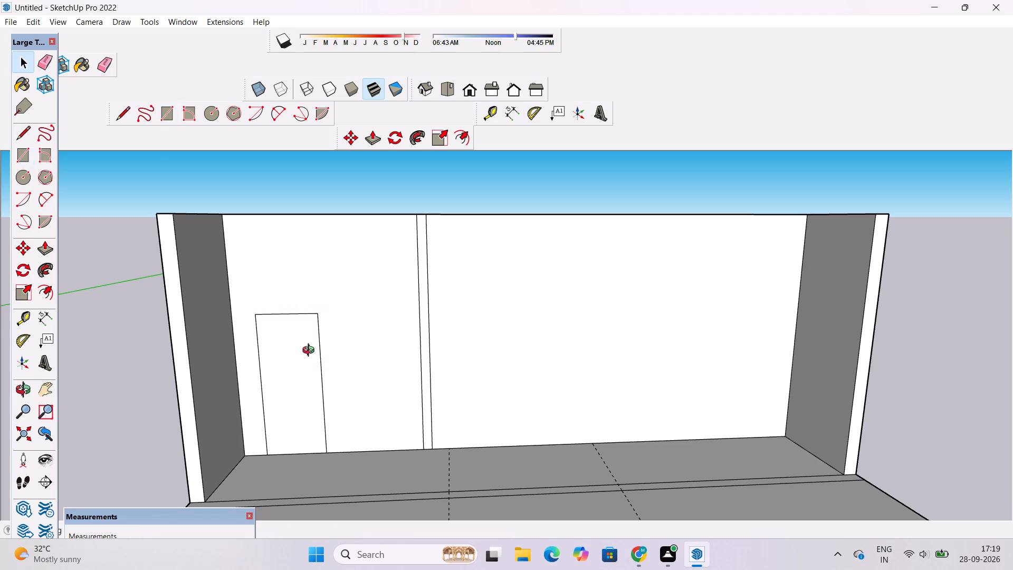
# Draw two 9" lines across the cross wall's top, extending both edges of the right partition to the wall's front edge.
pyautogui.scroll(-6, 299, 354)
pyautogui.keyDown('shift'); pyautogui.moveTo(407, 371); pyautogui.dragTo(342, 413); pyautogui.keyUp('shift')
pyautogui.scroll(3, 378, 377)
pyautogui.keyDown('shift'); pyautogui.moveTo(423, 377); pyautogui.dragTo(388, 389); pyautogui.keyUp('shift')
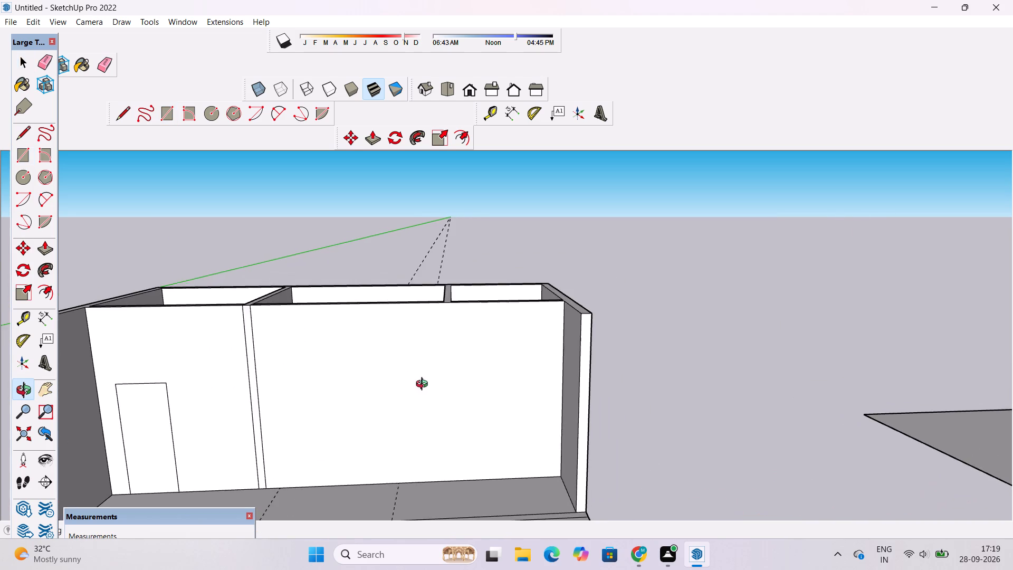
pyautogui.moveTo(424, 390); pyautogui.dragTo(423, 440)
pyautogui.scroll(4, 428, 331)
pyautogui.moveTo(445, 353); pyautogui.dragTo(436, 420)
pyautogui.scroll(-1, 433, 402)
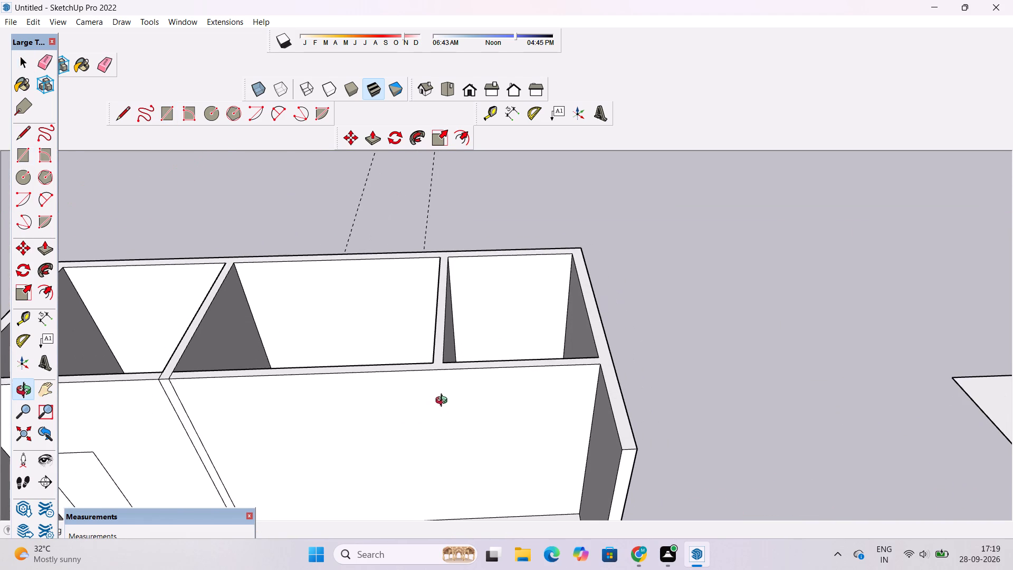
pyautogui.moveTo(443, 402); pyautogui.dragTo(428, 408)
pyautogui.scroll(3, 432, 397)
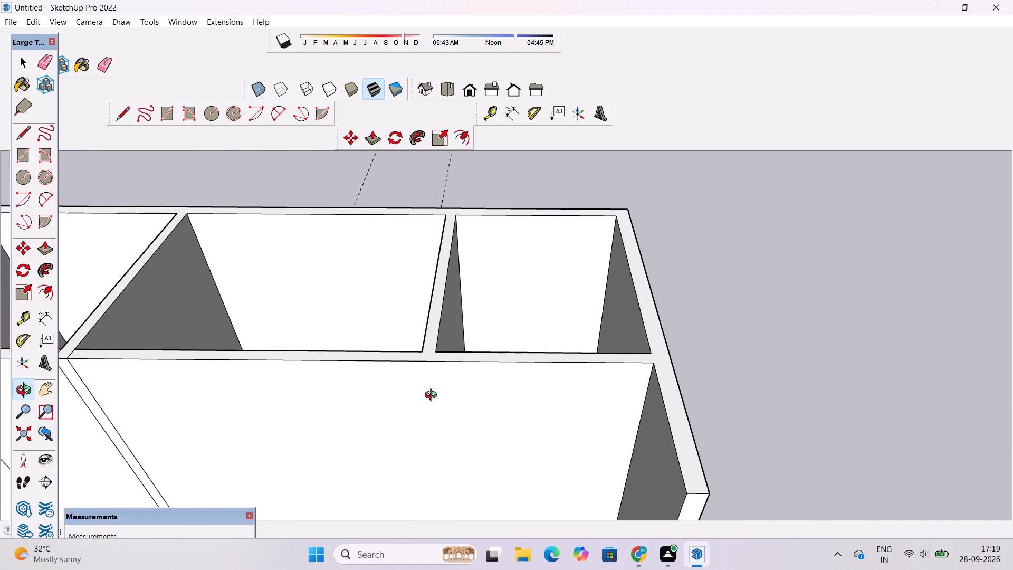
pyautogui.keyDown('shift'); pyautogui.moveTo(428, 400); pyautogui.dragTo(450, 364); pyautogui.keyUp('shift')
pyautogui.moveTo(435, 359); pyautogui.dragTo(447, 391)
pyautogui.scroll(2, 445, 388)
pyautogui.moveTo(446, 383); pyautogui.dragTo(463, 400)
pyautogui.keyDown('shift'); pyautogui.moveTo(462, 401); pyautogui.dragTo(462, 366); pyautogui.keyUp('shift')
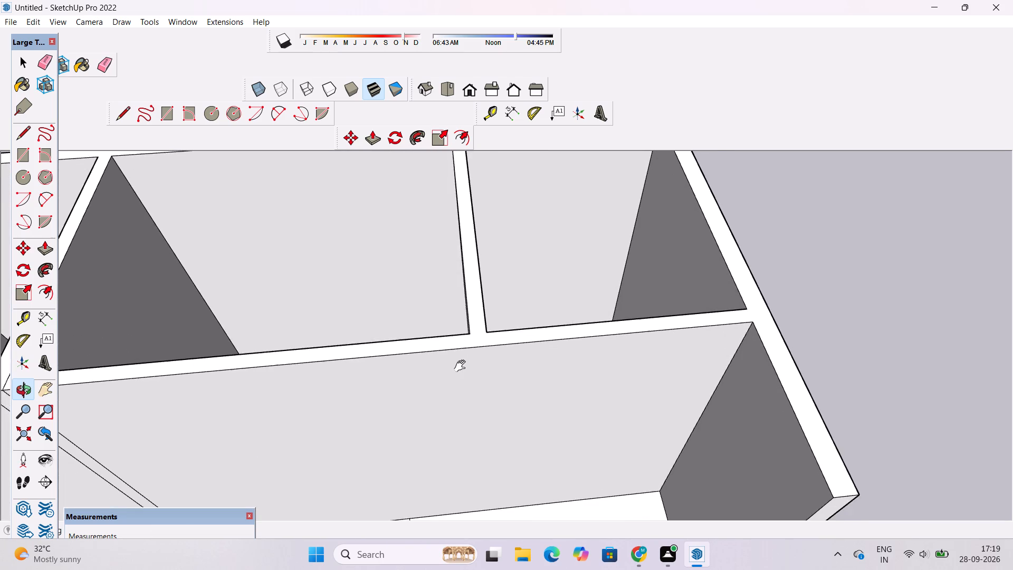
pyautogui.keyDown('shift'); pyautogui.moveTo(464, 369); pyautogui.dragTo(466, 383); pyautogui.keyUp('shift')
pyautogui.moveTo(466, 383); pyautogui.dragTo(452, 383)
pyautogui.moveTo(458, 378); pyautogui.dragTo(466, 378)
pyautogui.press('l')
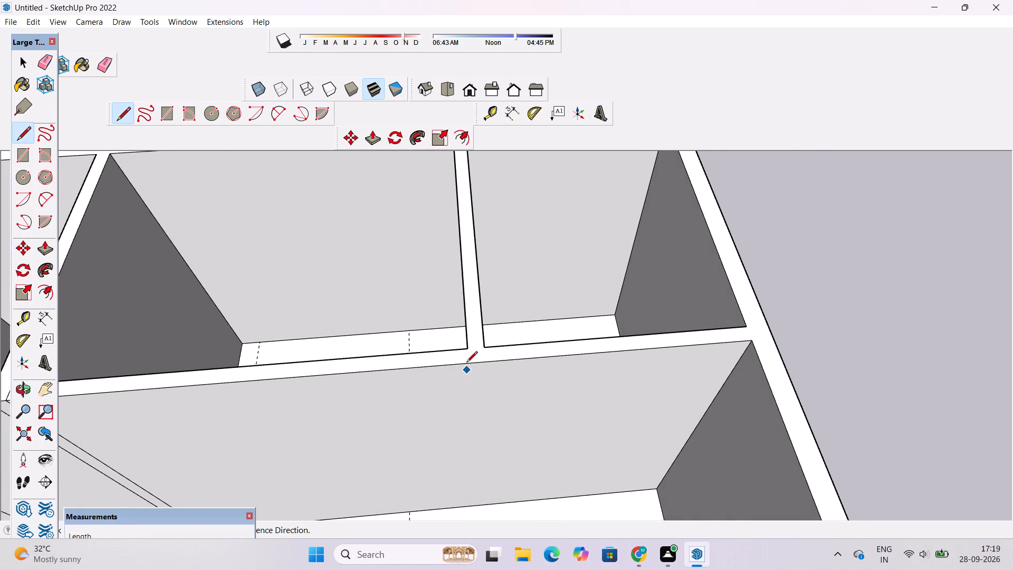
pyautogui.scroll(9, 467, 347)
pyautogui.click(467, 350)
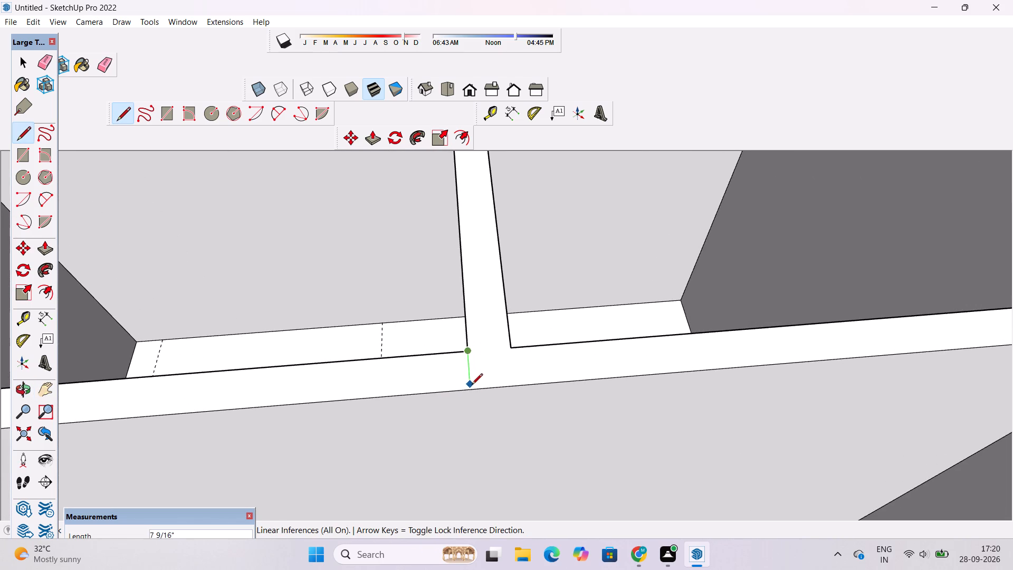
pyautogui.click(471, 389)
pyautogui.click(512, 347)
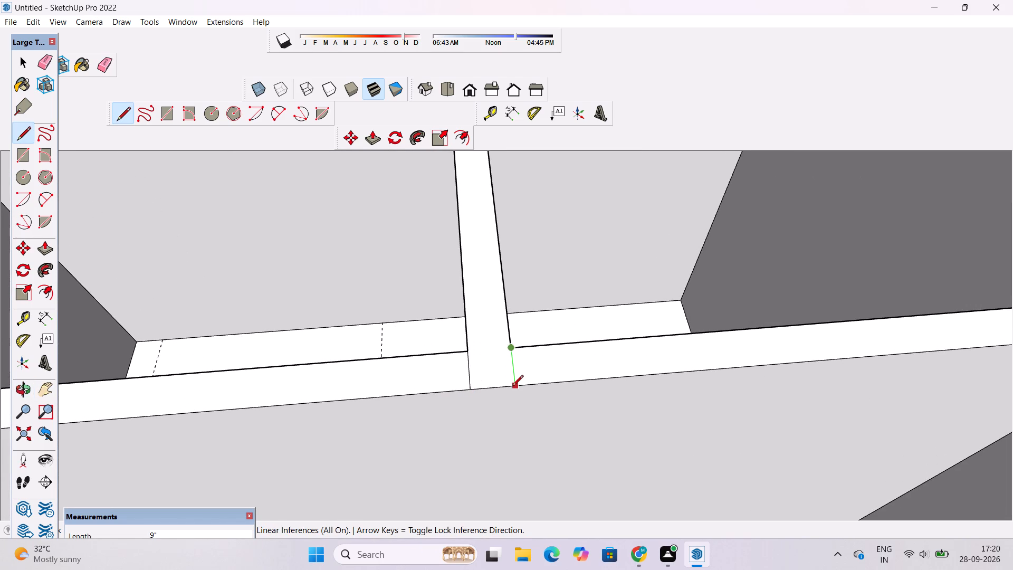
pyautogui.click(512, 387)
# Draw a vertical line on the cross wall's front face, from the right partition's left extended line down to the floor line.
pyautogui.press('o')
pyautogui.moveTo(506, 408); pyautogui.dragTo(505, 305)
pyautogui.moveTo(494, 384); pyautogui.dragTo(482, 322)
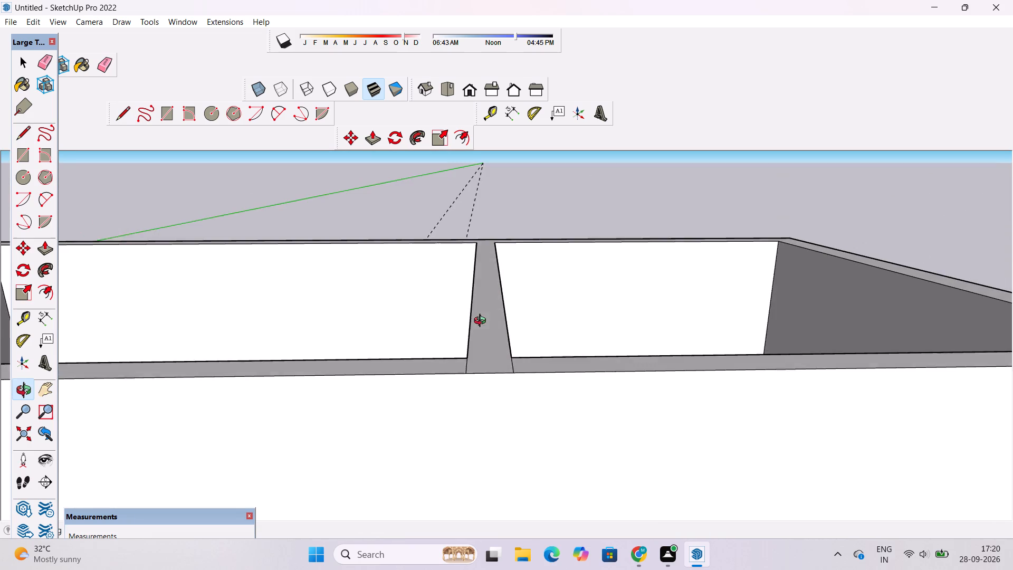
pyautogui.keyDown('shift'); pyautogui.moveTo(479, 328); pyautogui.dragTo(438, 307); pyautogui.keyUp('shift')
pyautogui.scroll(-6, 435, 299)
pyautogui.moveTo(442, 362); pyautogui.dragTo(477, 411)
pyautogui.moveTo(476, 408); pyautogui.dragTo(458, 347)
pyautogui.moveTo(452, 354); pyautogui.dragTo(464, 377)
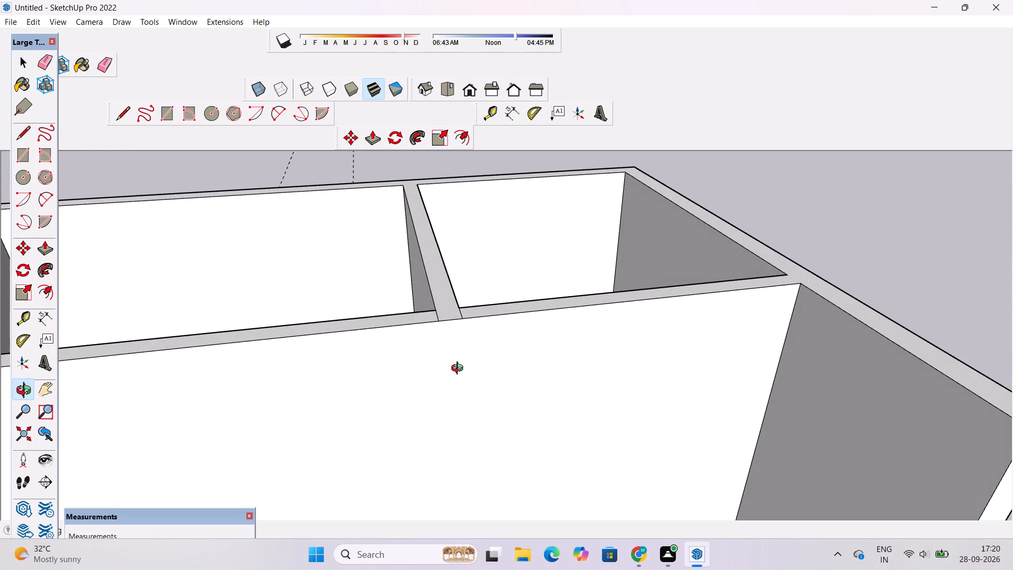
pyautogui.moveTo(451, 368); pyautogui.dragTo(434, 327)
pyautogui.press('l')
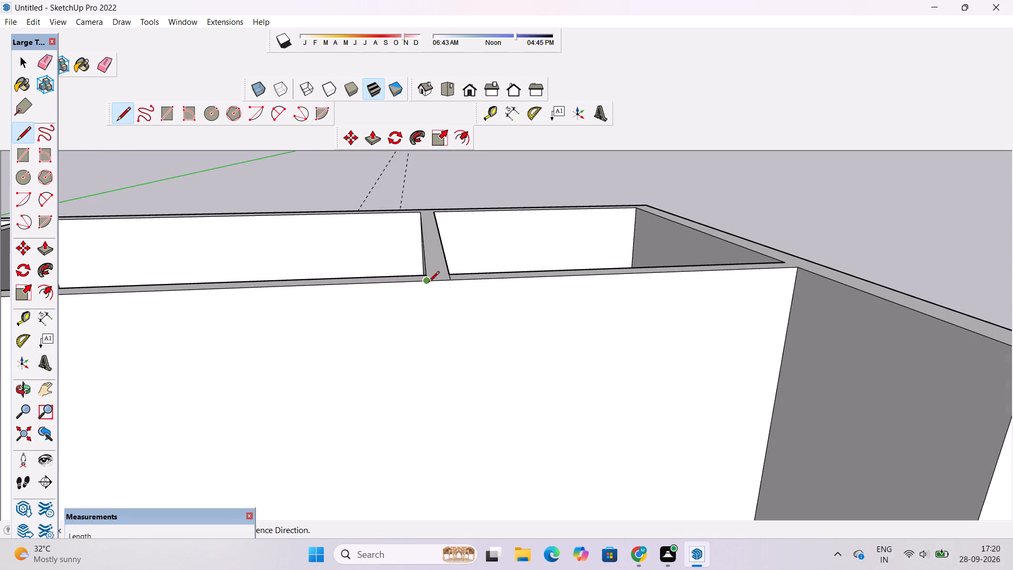
pyautogui.click(427, 281)
pyautogui.scroll(-6, 427, 281)
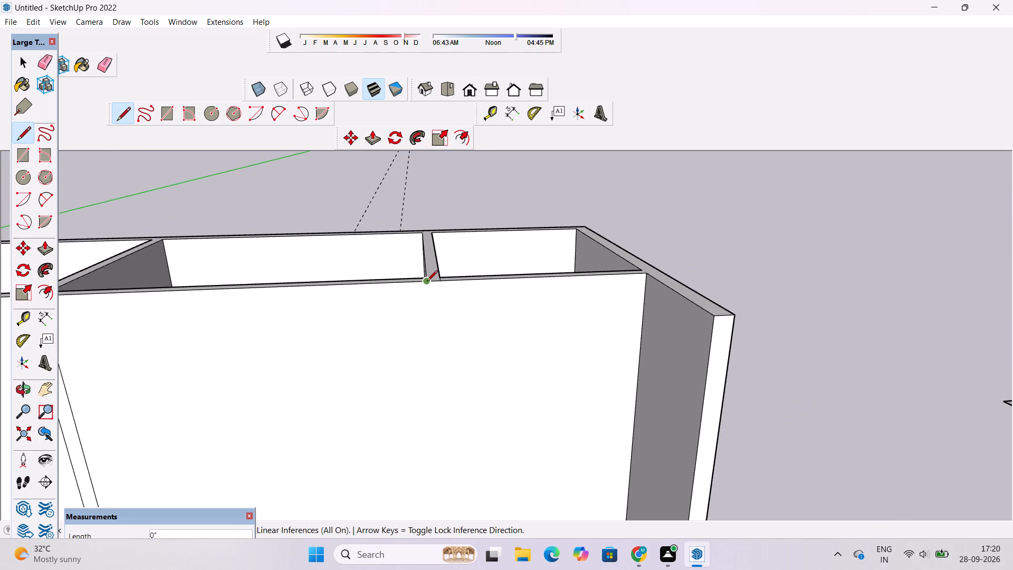
pyautogui.scroll(-9, 426, 302)
pyautogui.scroll(4, 422, 360)
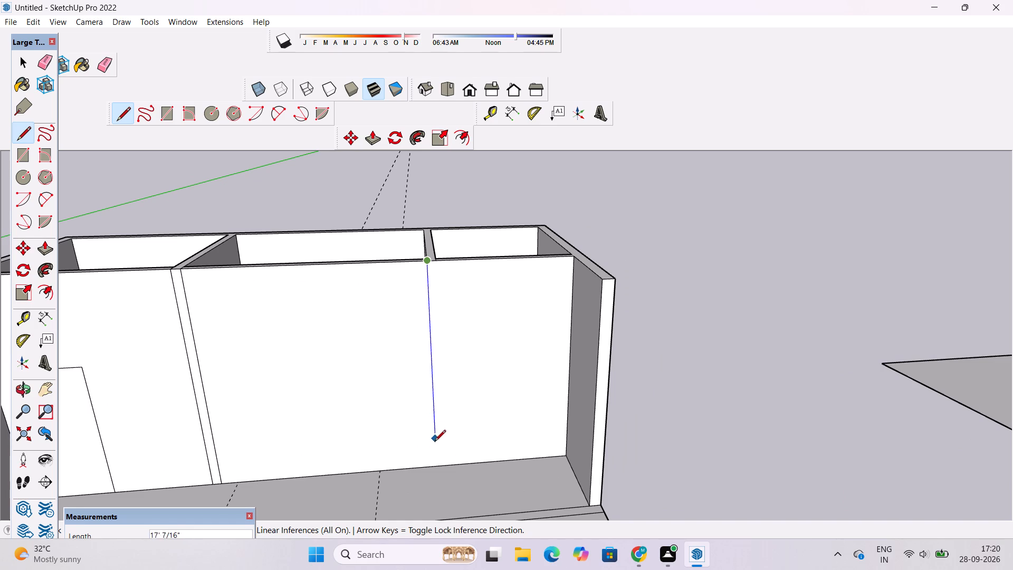
pyautogui.scroll(5, 436, 465)
pyautogui.click(435, 469)
# Draw a parallel 20' vertical line from the right partition's other extended line down to the floor line.
pyautogui.scroll(-5, 435, 470)
pyautogui.scroll(3, 437, 251)
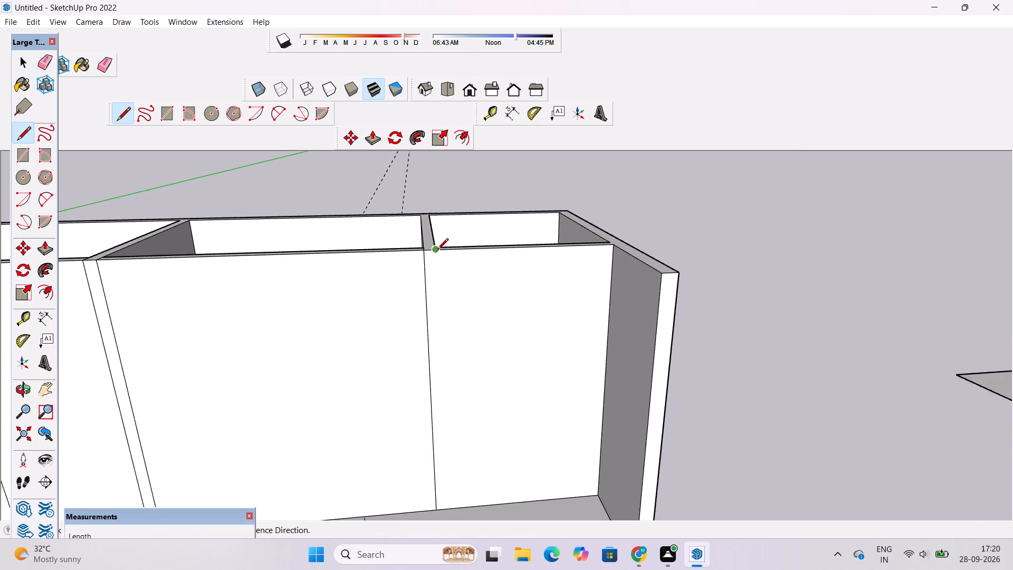
pyautogui.scroll(6, 437, 250)
pyautogui.click(435, 252)
pyautogui.scroll(-5, 440, 281)
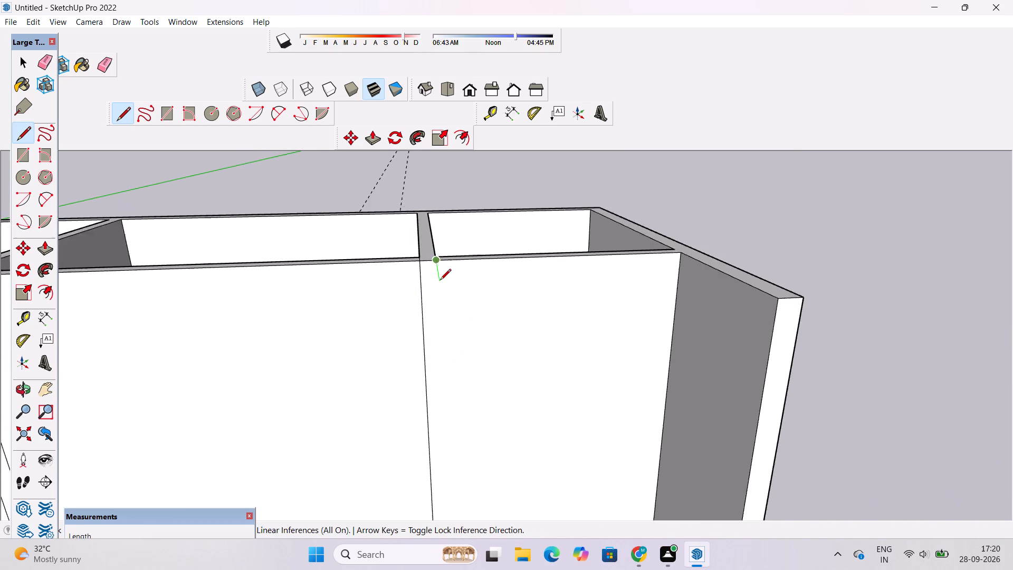
pyautogui.scroll(-7, 440, 281)
pyautogui.scroll(4, 452, 387)
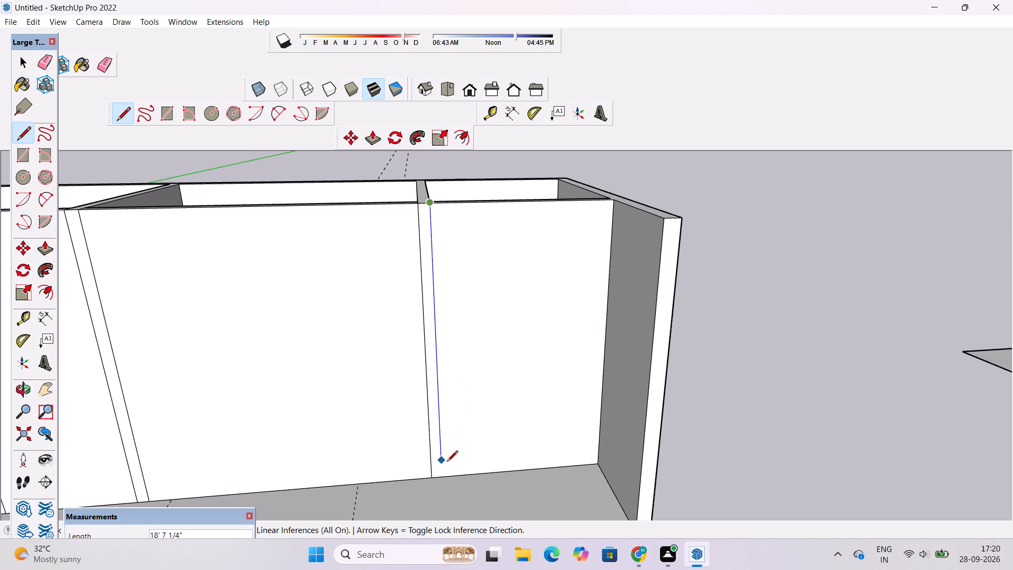
pyautogui.click(442, 479)
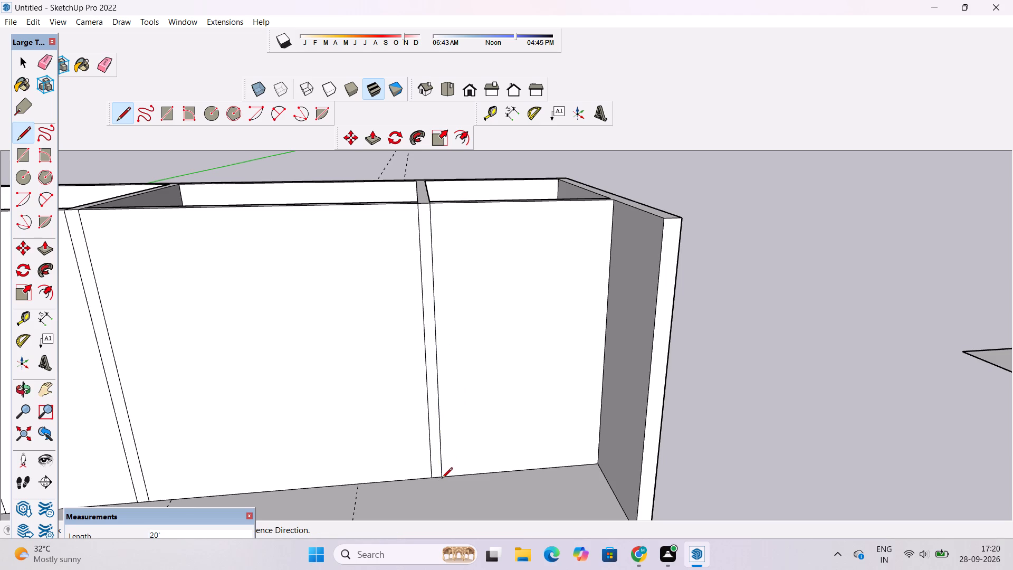
# Examine the partition strips on the cross wall, the rooms behind it and the whole slab from several angles and distances.
pyautogui.press('o')
pyautogui.scroll(-5, 435, 479)
pyautogui.moveTo(390, 454); pyautogui.dragTo(429, 518)
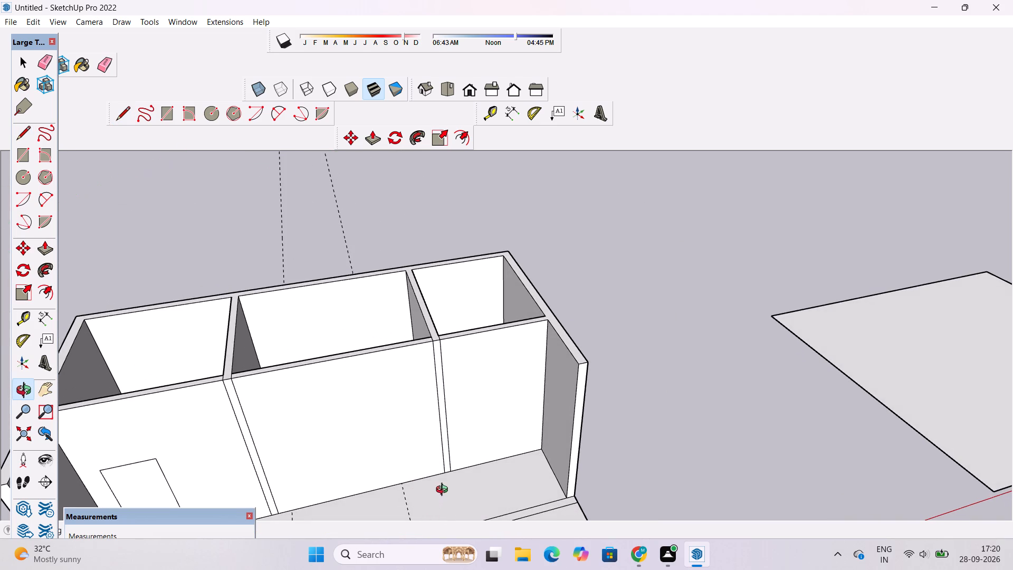
pyautogui.moveTo(562, 433); pyautogui.dragTo(477, 413)
pyautogui.scroll(4, 453, 406)
pyautogui.keyDown('shift'); pyautogui.moveTo(415, 416); pyautogui.dragTo(473, 397); pyautogui.keyUp('shift')
pyautogui.moveTo(448, 434); pyautogui.dragTo(454, 402)
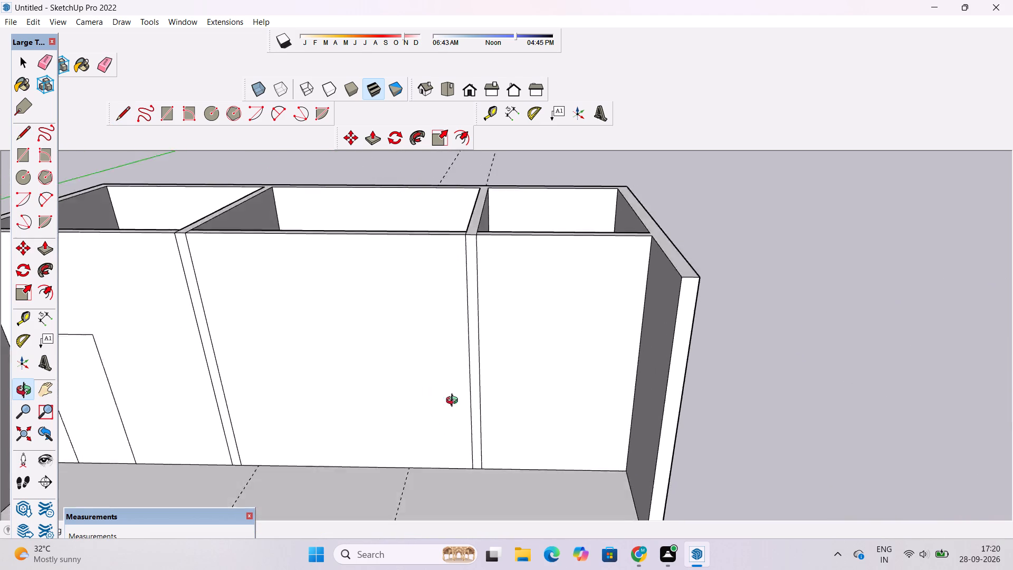
pyautogui.moveTo(454, 402); pyautogui.dragTo(456, 381)
pyautogui.scroll(-4, 454, 376)
pyautogui.keyDown('shift'); pyautogui.moveTo(444, 382); pyautogui.dragTo(456, 432); pyautogui.keyUp('shift')
pyautogui.scroll(4, 249, 325)
pyautogui.keyDown('shift'); pyautogui.moveTo(335, 377); pyautogui.dragTo(333, 336); pyautogui.keyUp('shift')
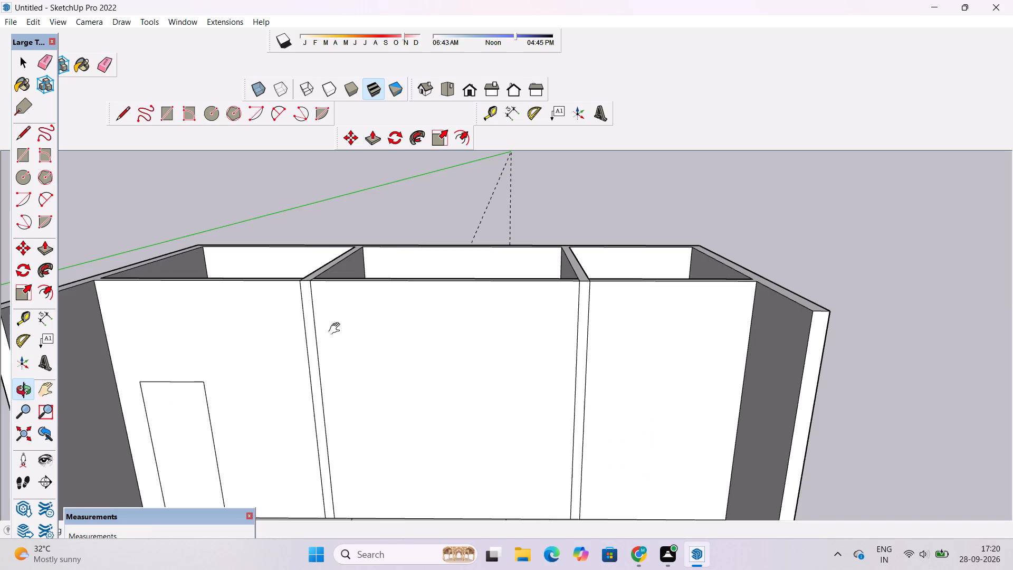
pyautogui.scroll(-6, 332, 364)
pyautogui.moveTo(333, 378); pyautogui.dragTo(351, 278)
pyautogui.moveTo(351, 278); pyautogui.dragTo(304, 484)
pyautogui.moveTo(401, 359); pyautogui.dragTo(433, 316)
pyautogui.moveTo(399, 430); pyautogui.dragTo(403, 385)
pyautogui.moveTo(388, 401); pyautogui.dragTo(418, 357)
pyautogui.scroll(-4, 423, 349)
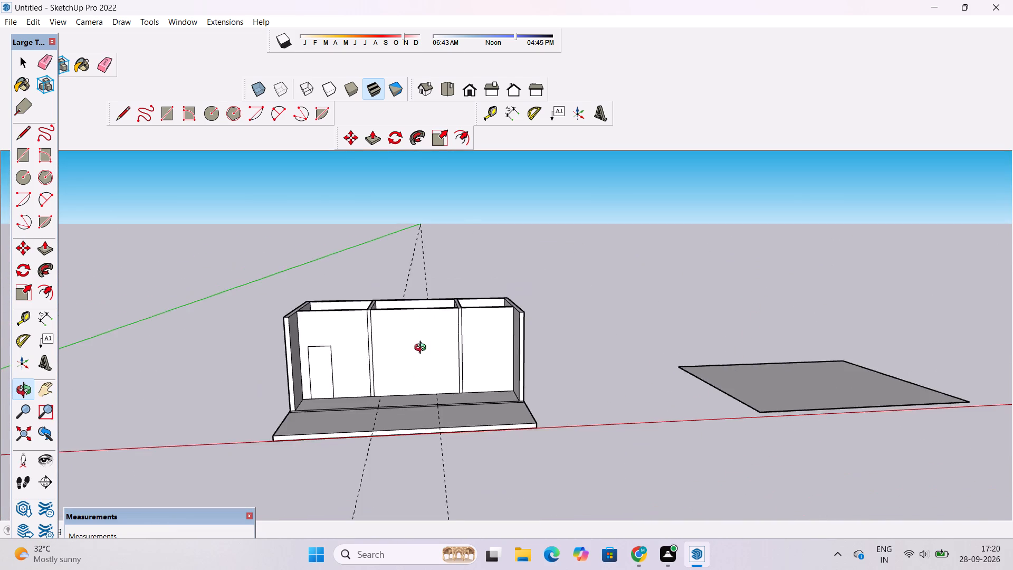
pyautogui.scroll(-3, 423, 349)
pyautogui.moveTo(426, 386); pyautogui.dragTo(431, 524)
pyautogui.scroll(-6, 421, 396)
pyautogui.moveTo(450, 281); pyautogui.dragTo(437, 395)
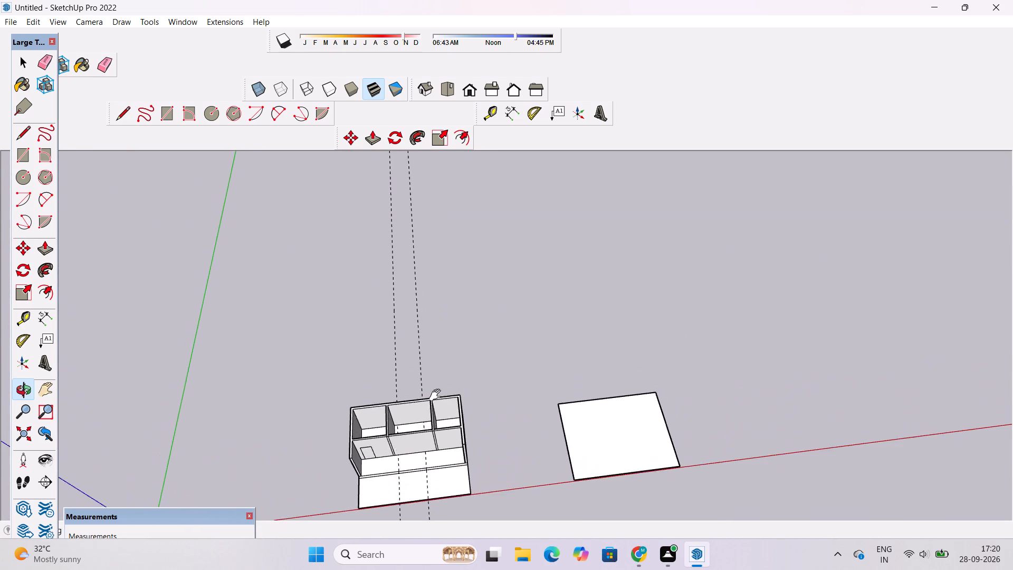
pyautogui.moveTo(437, 395); pyautogui.dragTo(437, 396)
pyautogui.scroll(-5, 416, 339)
pyautogui.moveTo(422, 346); pyautogui.dragTo(245, 413)
pyautogui.moveTo(211, 404); pyautogui.dragTo(192, 395)
pyautogui.moveTo(226, 355); pyautogui.dragTo(391, 230)
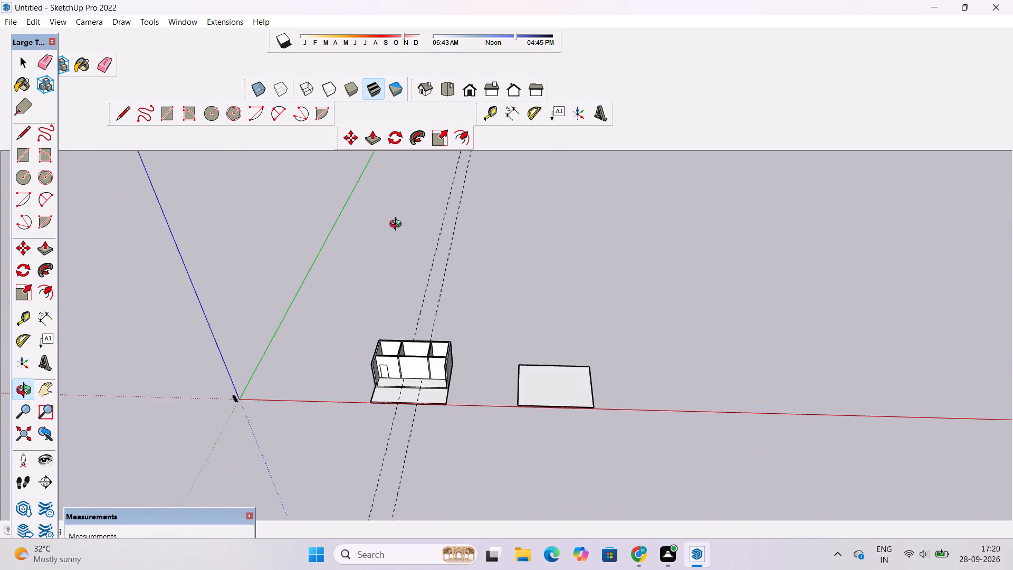
pyautogui.scroll(-5, 397, 259)
pyautogui.moveTo(408, 395); pyautogui.dragTo(424, 297)
pyautogui.scroll(4, 379, 336)
pyautogui.keyDown('shift'); pyautogui.moveTo(394, 353); pyautogui.dragTo(396, 299); pyautogui.keyUp('shift')
pyautogui.moveTo(401, 300); pyautogui.dragTo(425, 426)
pyautogui.scroll(9, 401, 336)
pyautogui.scroll(4, 435, 306)
pyautogui.keyDown('shift'); pyautogui.moveTo(441, 300); pyautogui.dragTo(388, 346); pyautogui.keyUp('shift')
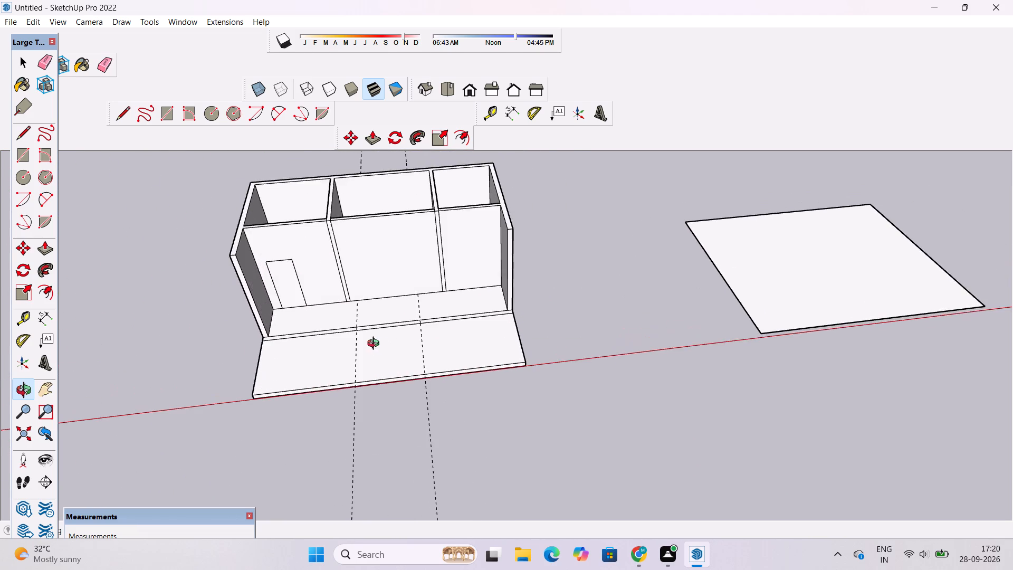
pyautogui.scroll(4, 374, 321)
pyautogui.moveTo(380, 326); pyautogui.dragTo(382, 271)
pyautogui.keyDown('shift'); pyautogui.moveTo(390, 267); pyautogui.dragTo(340, 360); pyautogui.keyUp('shift')
pyautogui.scroll(5, 333, 372)
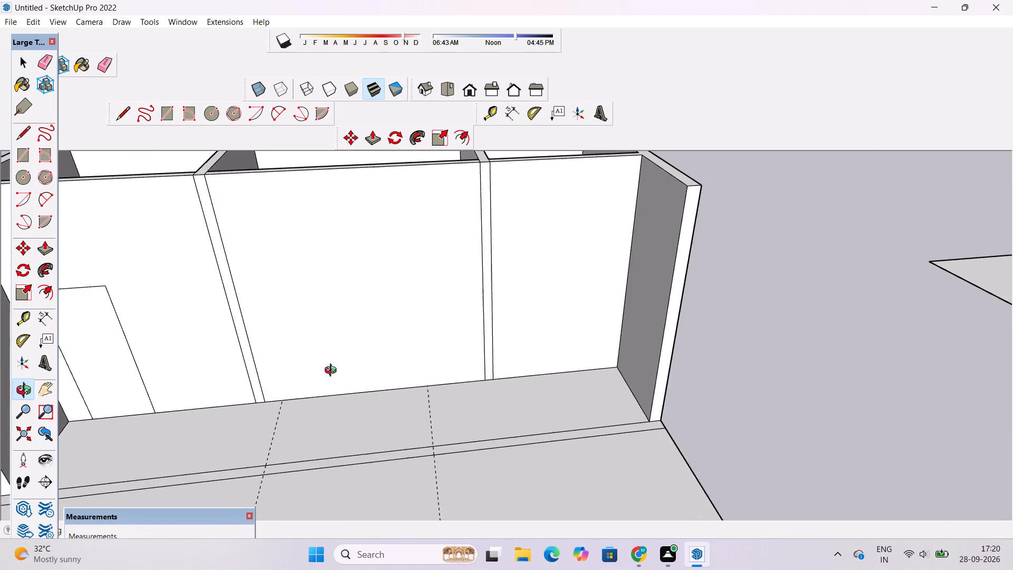
pyautogui.scroll(3, 333, 372)
pyautogui.keyDown('shift'); pyautogui.moveTo(348, 372); pyautogui.dragTo(347, 334); pyautogui.keyUp('shift')
pyautogui.moveTo(350, 333); pyautogui.dragTo(344, 403)
pyautogui.scroll(-5, 343, 397)
pyautogui.keyDown('shift'); pyautogui.moveTo(354, 391); pyautogui.dragTo(354, 401); pyautogui.keyUp('shift')
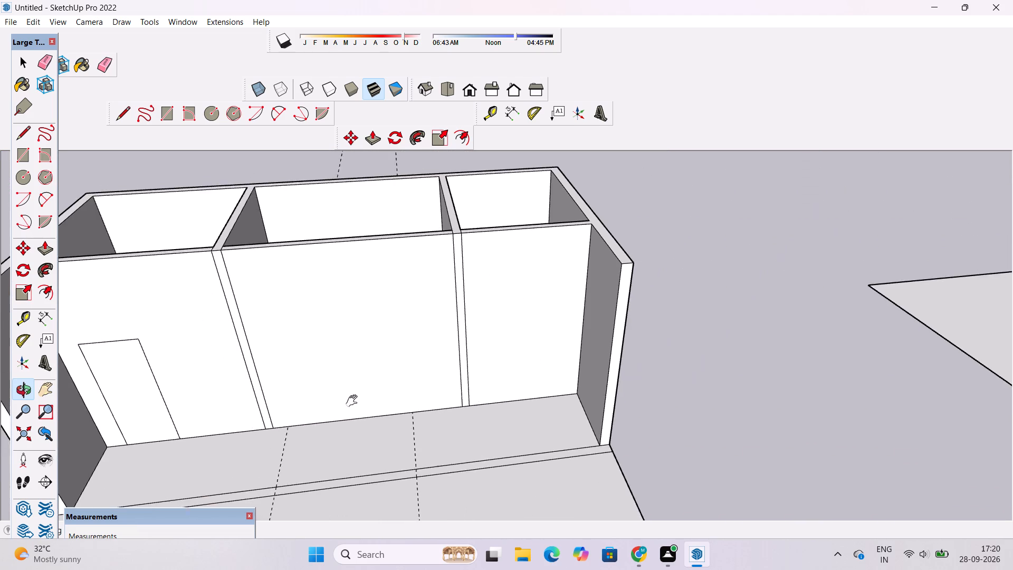
pyautogui.keyDown('shift'); pyautogui.moveTo(354, 401); pyautogui.dragTo(354, 431); pyautogui.keyUp('shift')
pyautogui.moveTo(354, 432); pyautogui.dragTo(358, 412)
pyautogui.scroll(4, 383, 297)
# Draw a door rectangle about 4' 7" wide and 12' 7" tall on the right partition inside the middle room, with its base on the floor line.
pyautogui.moveTo(384, 296); pyautogui.dragTo(563, 457)
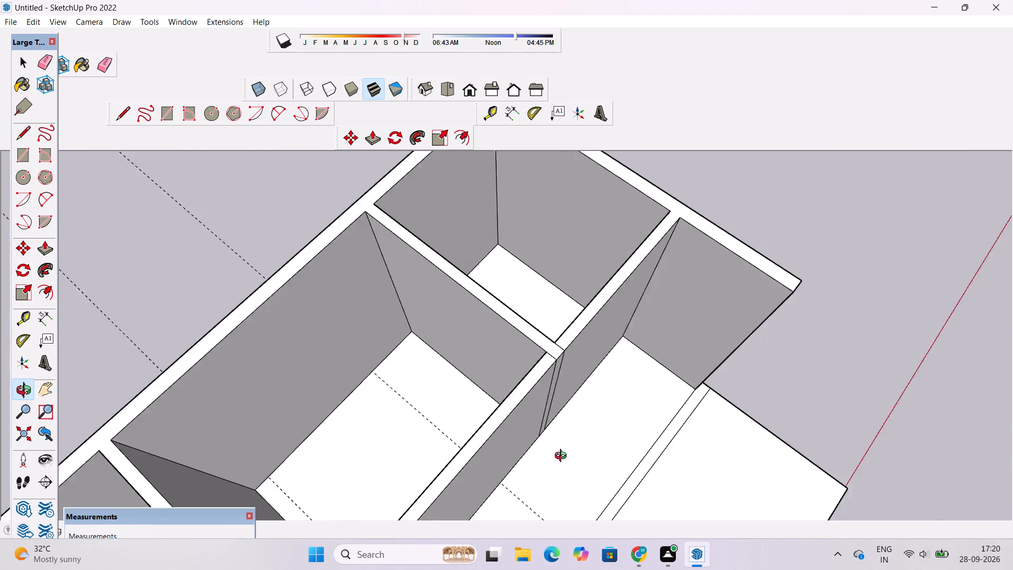
pyautogui.moveTo(563, 457); pyautogui.dragTo(663, 435)
pyautogui.scroll(4, 455, 402)
pyautogui.keyDown('shift'); pyautogui.moveTo(455, 422); pyautogui.dragTo(465, 379); pyautogui.keyUp('shift')
pyautogui.moveTo(476, 371); pyautogui.dragTo(497, 313)
pyautogui.keyDown('shift'); pyautogui.scroll(-5, 493, 307); pyautogui.keyUp('shift')
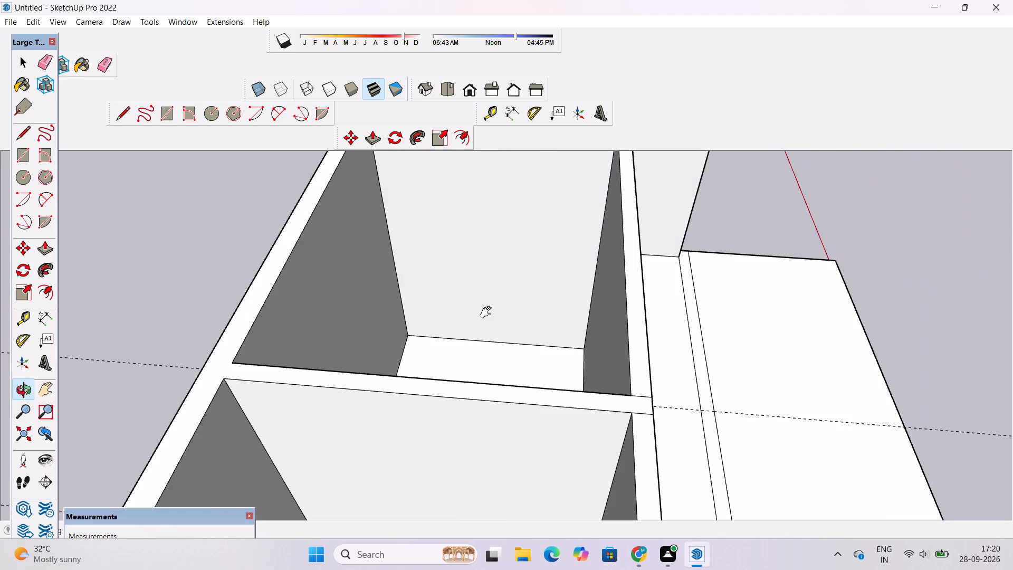
pyautogui.keyDown('shift'); pyautogui.moveTo(483, 320); pyautogui.dragTo(465, 434); pyautogui.keyUp('shift')
pyautogui.scroll(1, 459, 418)
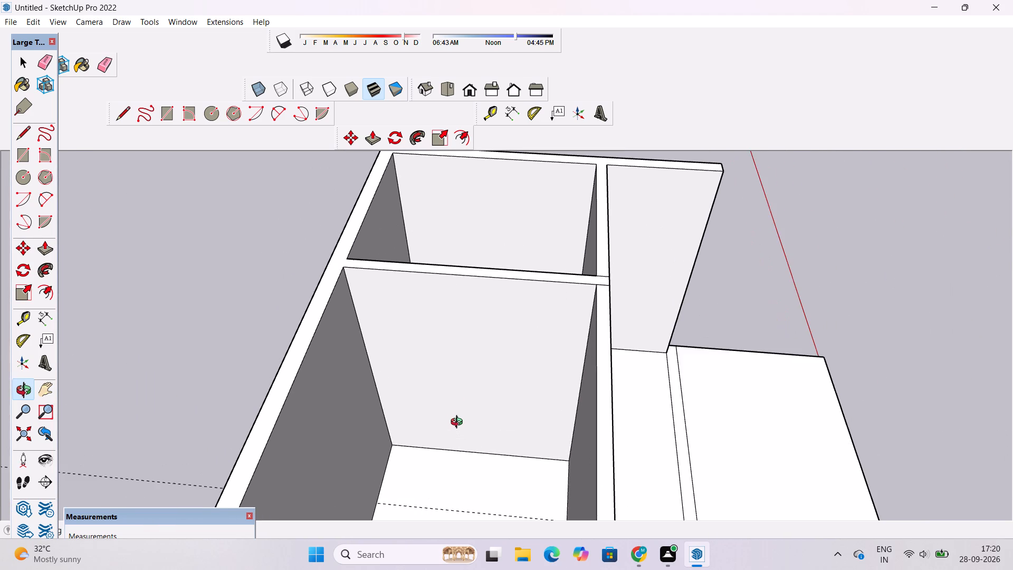
pyautogui.keyDown('shift'); pyautogui.moveTo(459, 423); pyautogui.dragTo(459, 349); pyautogui.keyUp('shift')
pyautogui.moveTo(458, 372); pyautogui.dragTo(515, 389)
pyautogui.scroll(3, 475, 355)
pyautogui.keyDown('shift'); pyautogui.moveTo(474, 354); pyautogui.dragTo(444, 358); pyautogui.keyUp('shift')
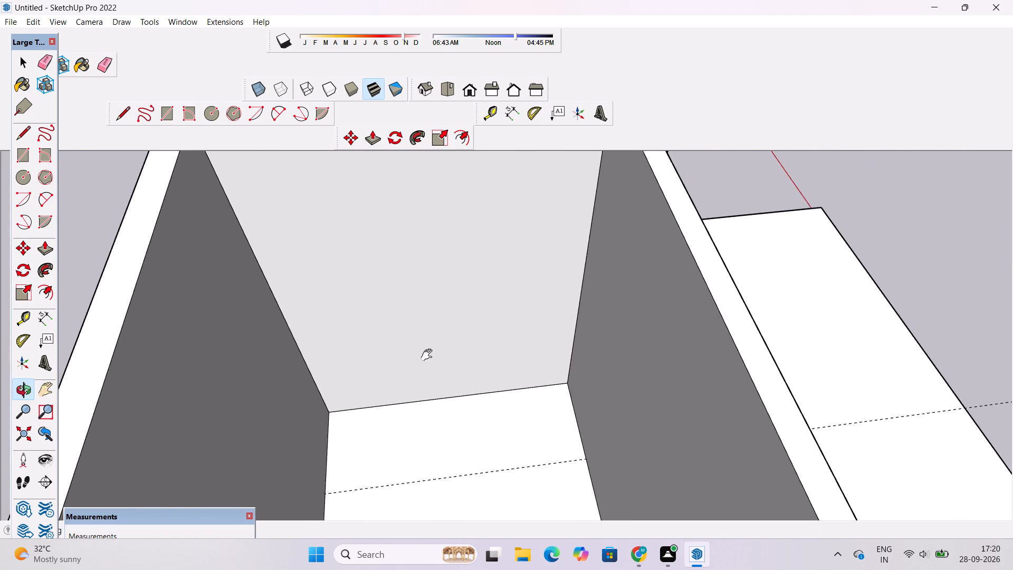
pyautogui.keyDown('shift'); pyautogui.scroll(-4, 429, 355); pyautogui.keyUp('shift')
pyautogui.click(421, 378)
pyautogui.moveTo(417, 376); pyautogui.dragTo(414, 350)
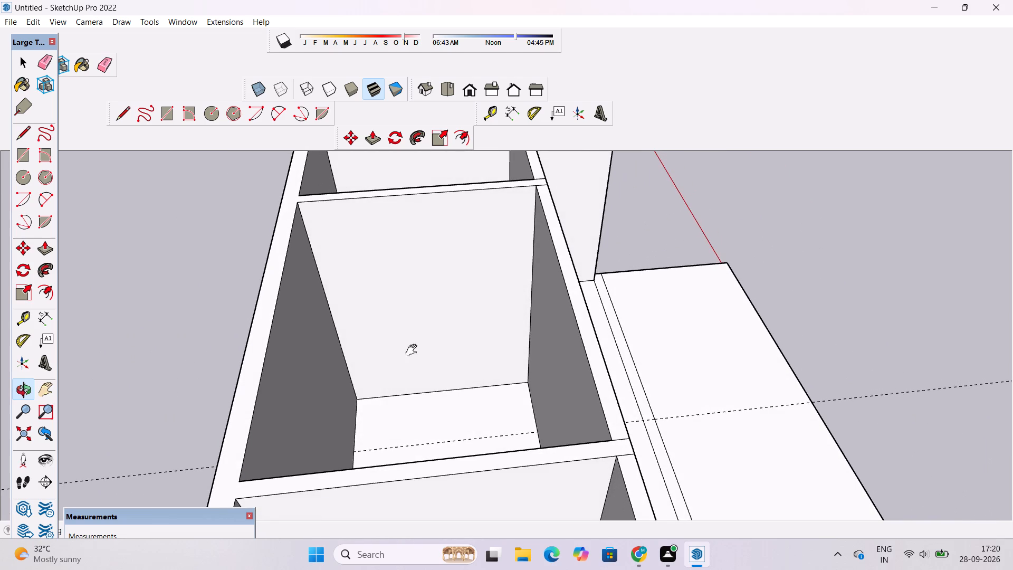
pyautogui.moveTo(397, 382); pyautogui.dragTo(397, 370)
pyautogui.keyDown('shift'); pyautogui.moveTo(397, 370); pyautogui.dragTo(392, 422); pyautogui.keyUp('shift')
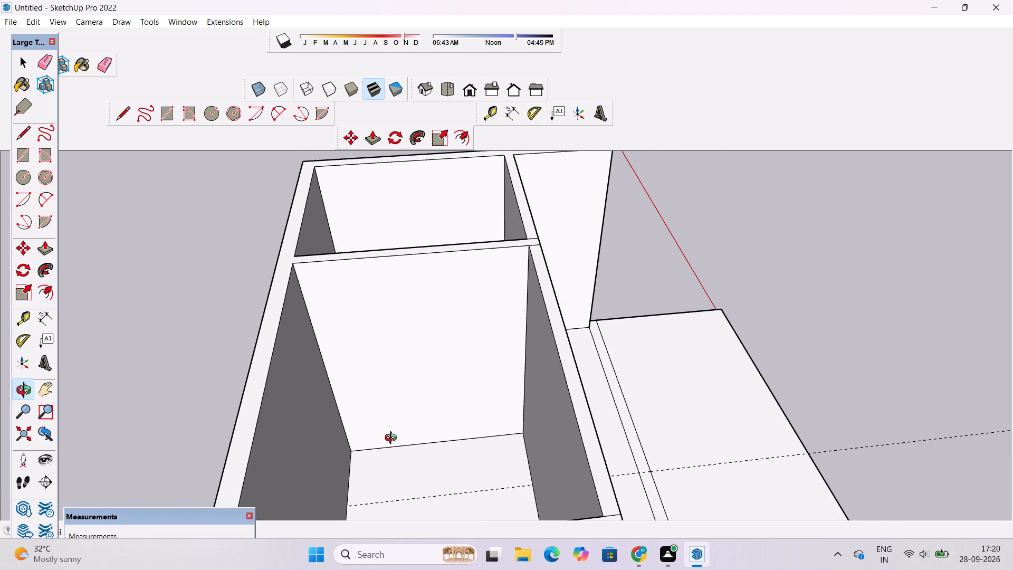
pyautogui.press('r')
pyautogui.scroll(3, 384, 444)
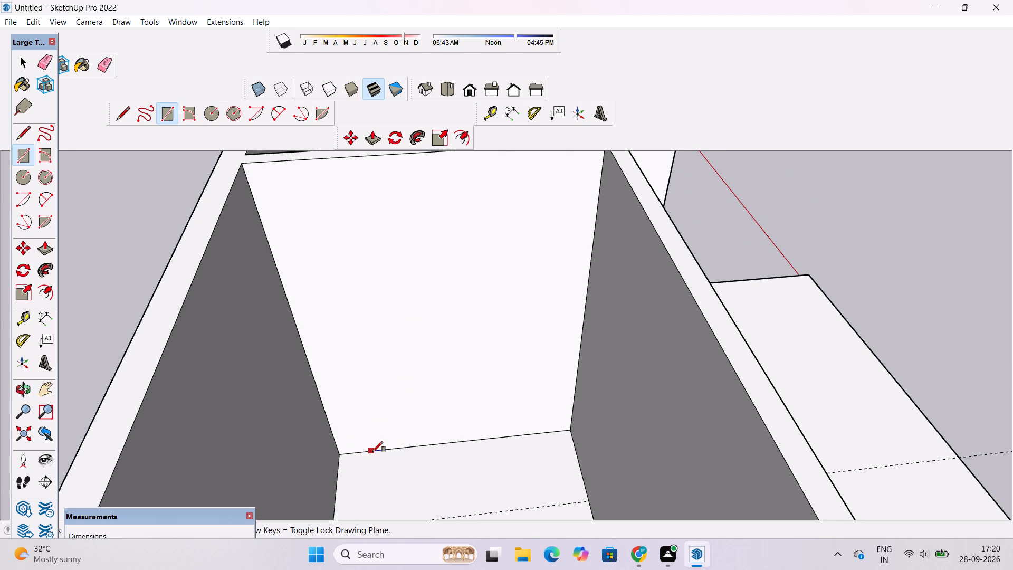
pyautogui.click(369, 452)
pyautogui.scroll(-5, 369, 428)
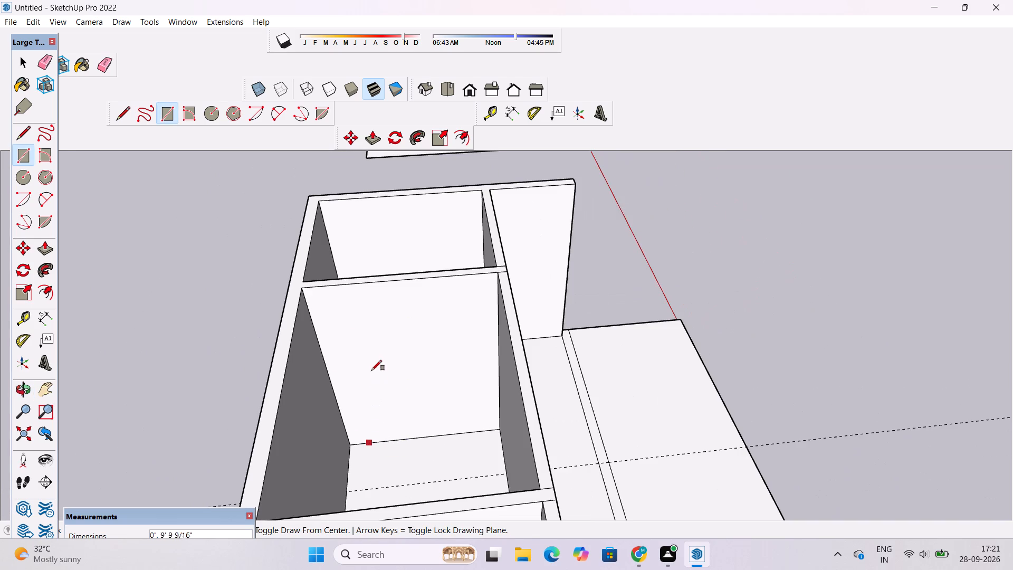
pyautogui.click(399, 349)
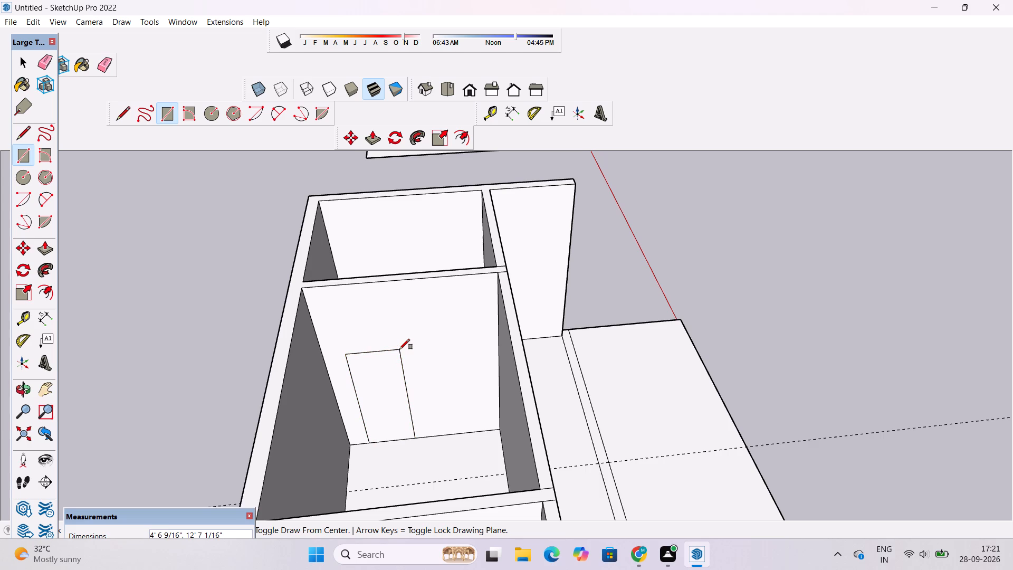
pyautogui.press('space')
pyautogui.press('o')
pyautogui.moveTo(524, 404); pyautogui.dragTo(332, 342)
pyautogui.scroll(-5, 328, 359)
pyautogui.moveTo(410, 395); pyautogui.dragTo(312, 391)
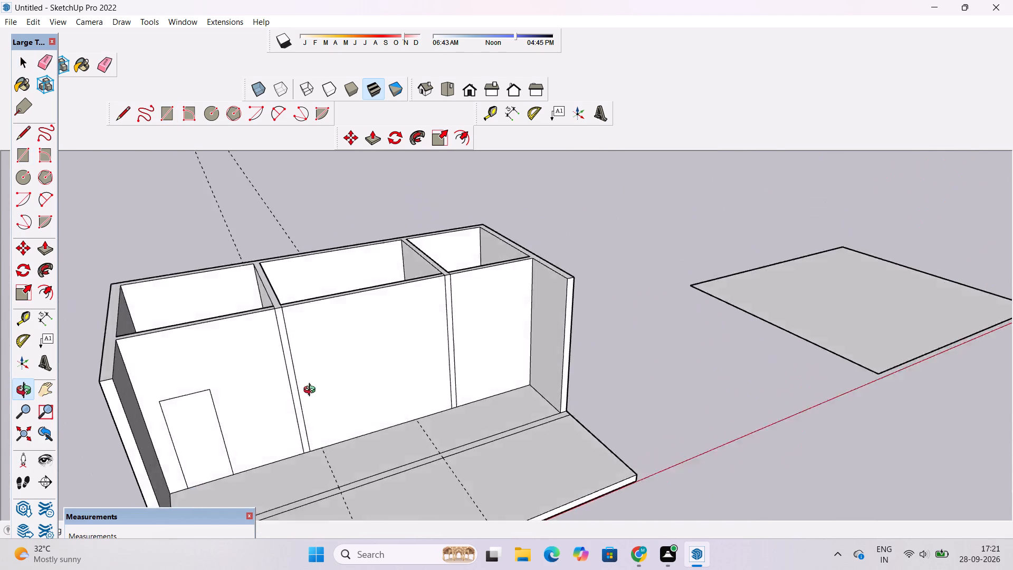
# Draw a door rectangle about 6' 1" wide and 12' 1" tall on the cross wall's middle front section, with its base on the floor line.
pyautogui.moveTo(312, 391); pyautogui.dragTo(226, 401)
pyautogui.scroll(3, 343, 386)
pyautogui.moveTo(363, 383); pyautogui.dragTo(324, 363)
pyautogui.keyDown('shift'); pyautogui.moveTo(343, 362); pyautogui.dragTo(351, 389); pyautogui.keyUp('shift')
pyautogui.moveTo(373, 424); pyautogui.dragTo(422, 383)
pyautogui.scroll(-4, 421, 381)
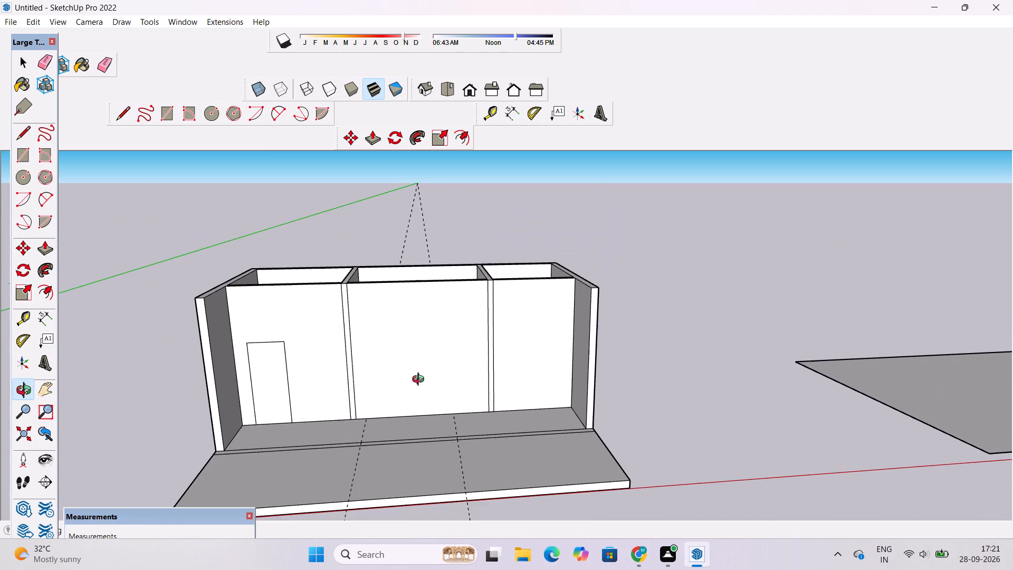
pyautogui.click(393, 386)
pyautogui.keyDown('shift'); pyautogui.moveTo(400, 397); pyautogui.dragTo(376, 403); pyautogui.keyUp('shift')
pyautogui.keyDown('shift'); pyautogui.moveTo(397, 392); pyautogui.dragTo(366, 402); pyautogui.keyUp('shift')
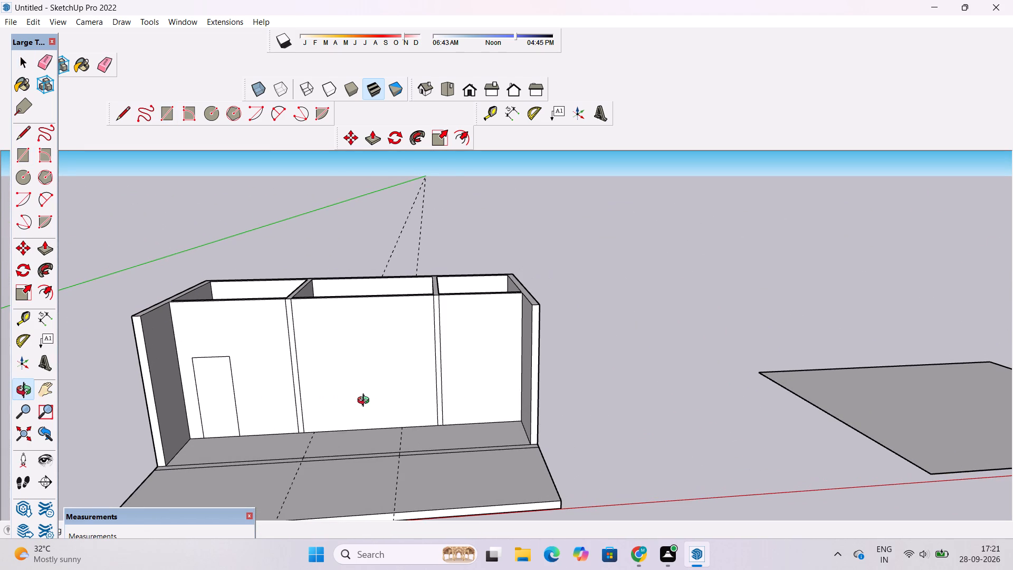
pyautogui.press('r')
pyautogui.click(352, 430)
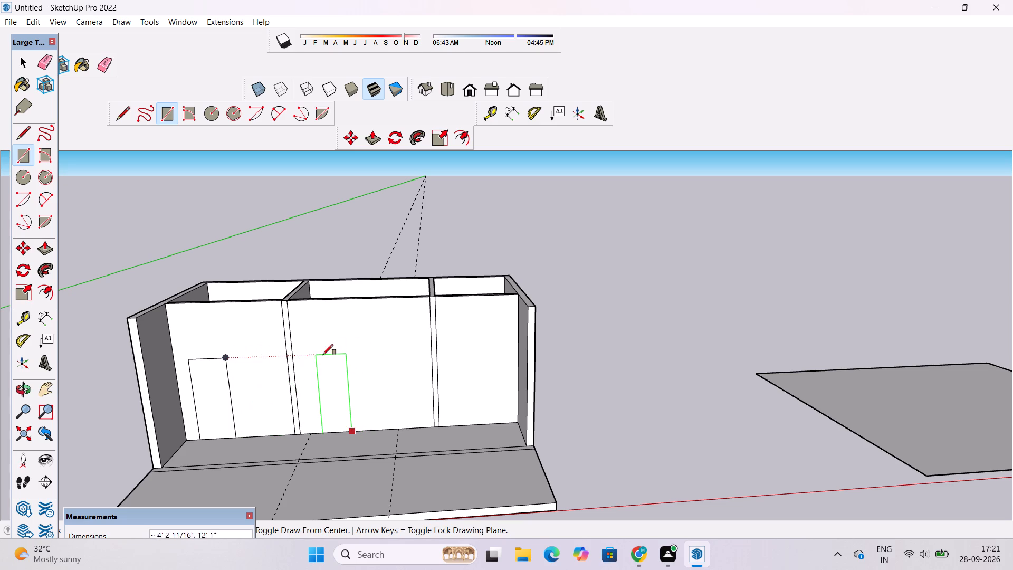
pyautogui.click(389, 353)
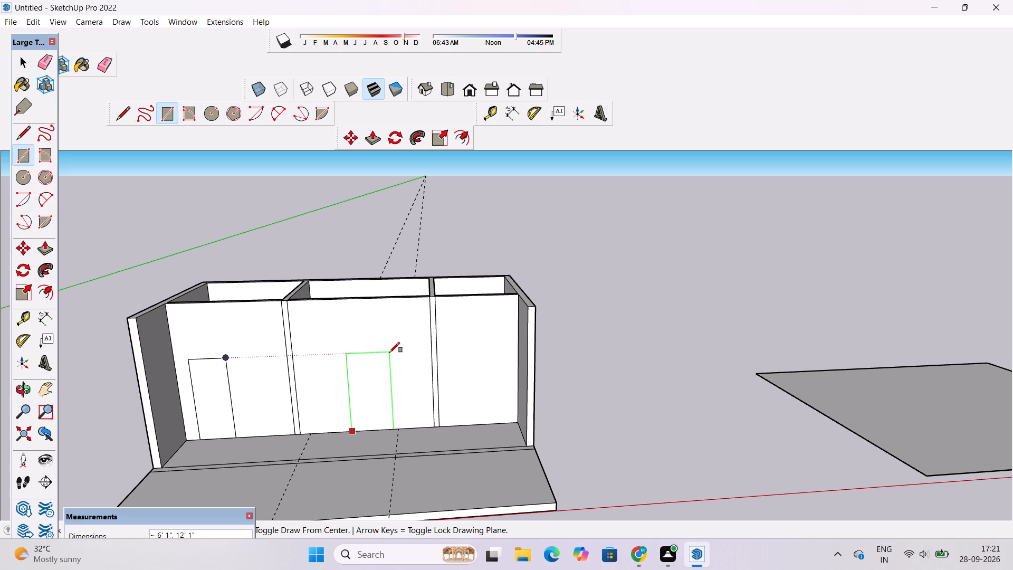
pyautogui.press('space')
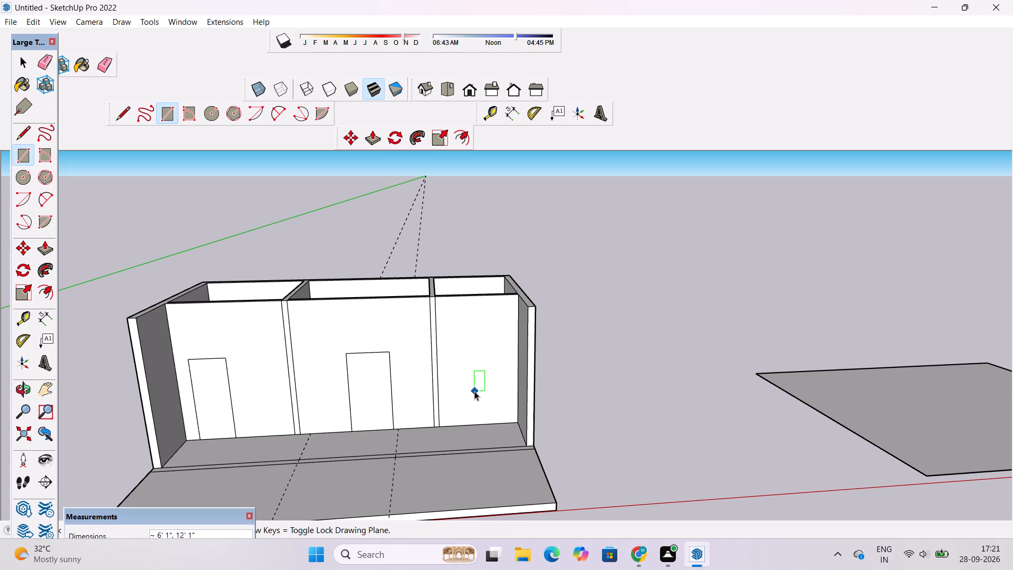
# Erase the two dashed guide lines that run across the floor slab in front of the cross wall.
pyautogui.press('o')
pyautogui.scroll(-5, 467, 376)
pyautogui.moveTo(455, 364); pyautogui.dragTo(423, 502)
pyautogui.scroll(3, 405, 420)
pyautogui.moveTo(405, 429); pyautogui.dragTo(405, 445)
pyautogui.scroll(7, 397, 432)
pyautogui.keyDown('shift'); pyautogui.moveTo(375, 413); pyautogui.dragTo(401, 405); pyautogui.keyUp('shift')
pyautogui.click(401, 406)
pyautogui.keyDown('shift'); pyautogui.moveTo(400, 406); pyautogui.dragTo(366, 413); pyautogui.keyUp('shift')
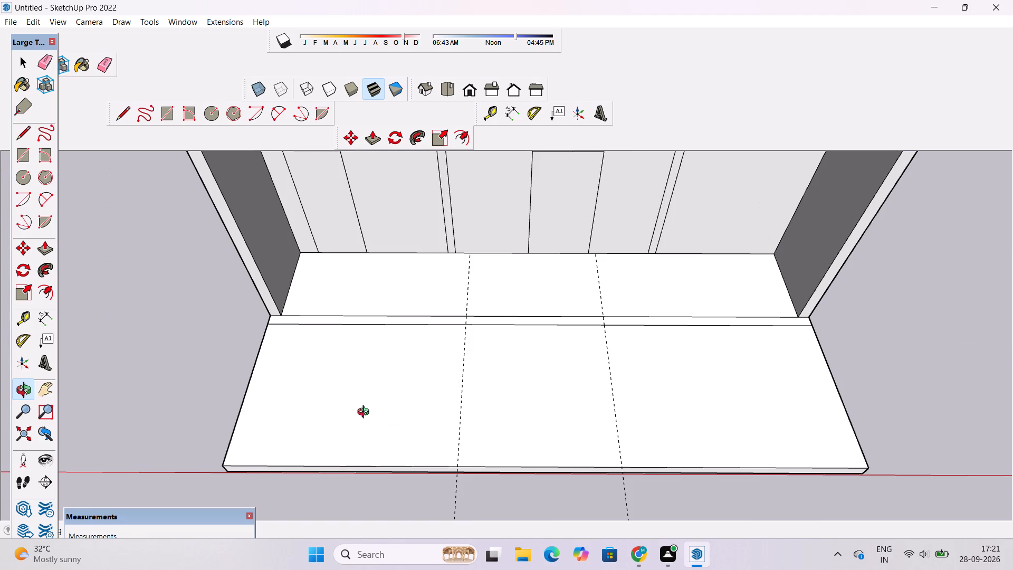
pyautogui.keyDown('shift'); pyautogui.moveTo(405, 407); pyautogui.dragTo(295, 416); pyautogui.keyUp('shift')
pyautogui.scroll(-4, 295, 416)
pyautogui.moveTo(356, 408); pyautogui.dragTo(369, 435)
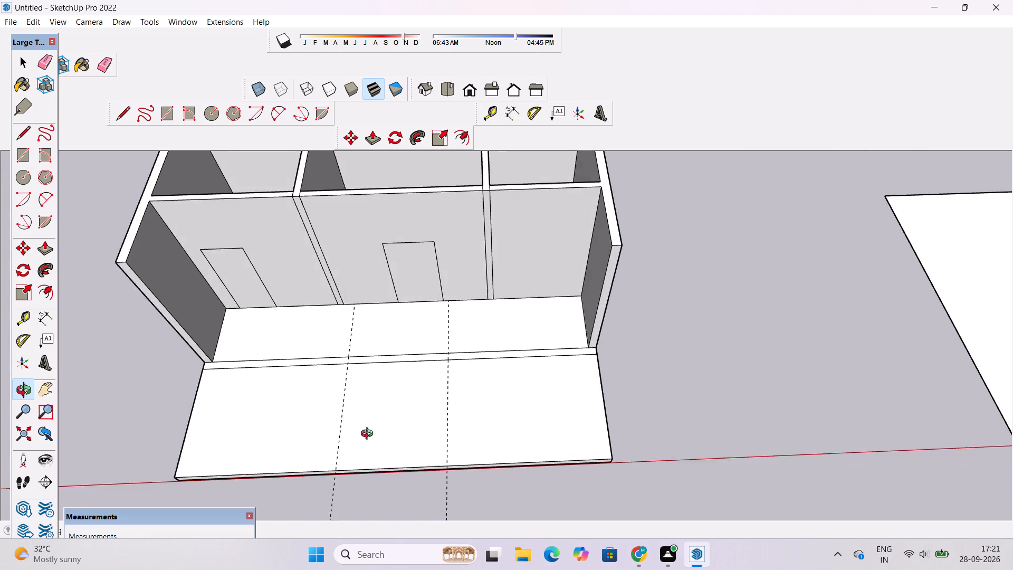
pyautogui.moveTo(369, 435); pyautogui.dragTo(372, 439)
pyautogui.keyDown('shift'); pyautogui.moveTo(398, 393); pyautogui.dragTo(335, 402); pyautogui.keyUp('shift')
pyautogui.moveTo(348, 407); pyautogui.dragTo(370, 407)
pyautogui.press('e')
pyautogui.scroll(4, 299, 372)
pyautogui.moveTo(302, 357); pyautogui.dragTo(276, 367)
pyautogui.moveTo(431, 325); pyautogui.dragTo(424, 330)
# Examine the walls, partition strips, door outlines and front slab from several angles and distances.
pyautogui.scroll(-3, 406, 343)
pyautogui.press('o')
pyautogui.scroll(-3, 406, 343)
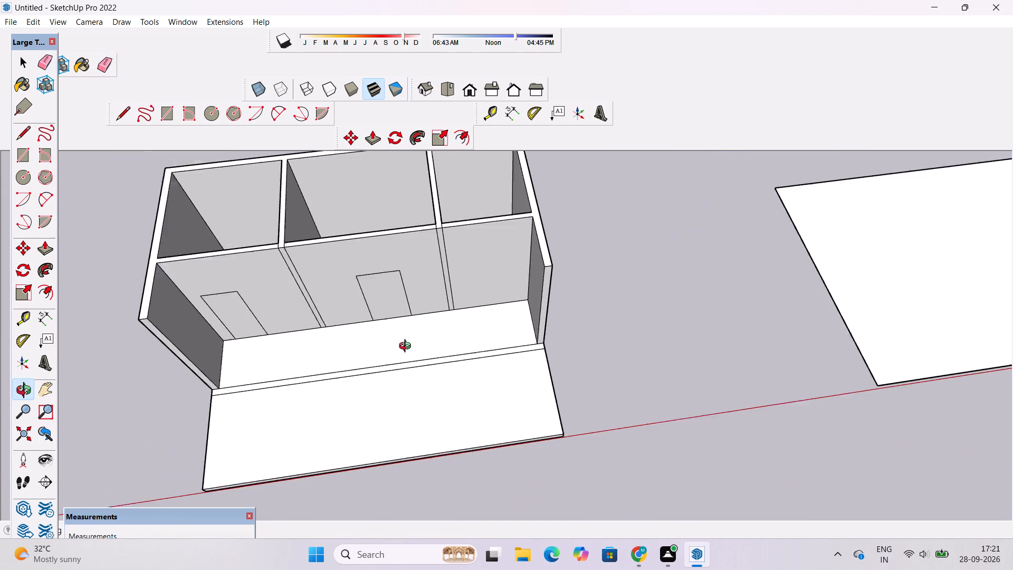
pyautogui.scroll(-2, 407, 347)
pyautogui.moveTo(521, 389); pyautogui.dragTo(444, 306)
pyautogui.scroll(-5, 439, 297)
pyautogui.scroll(2, 270, 341)
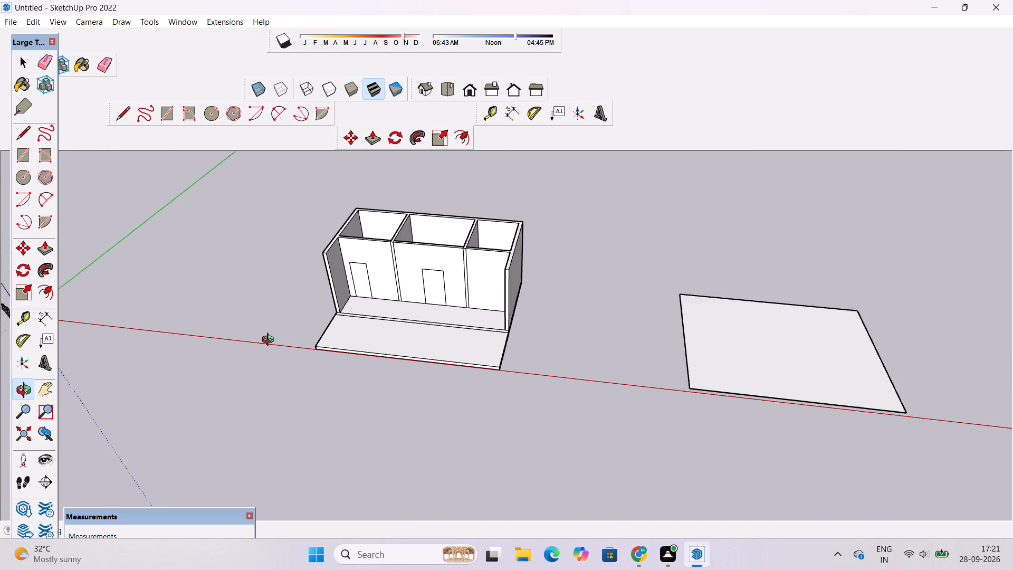
pyautogui.scroll(3, 270, 341)
pyautogui.scroll(-11, 282, 320)
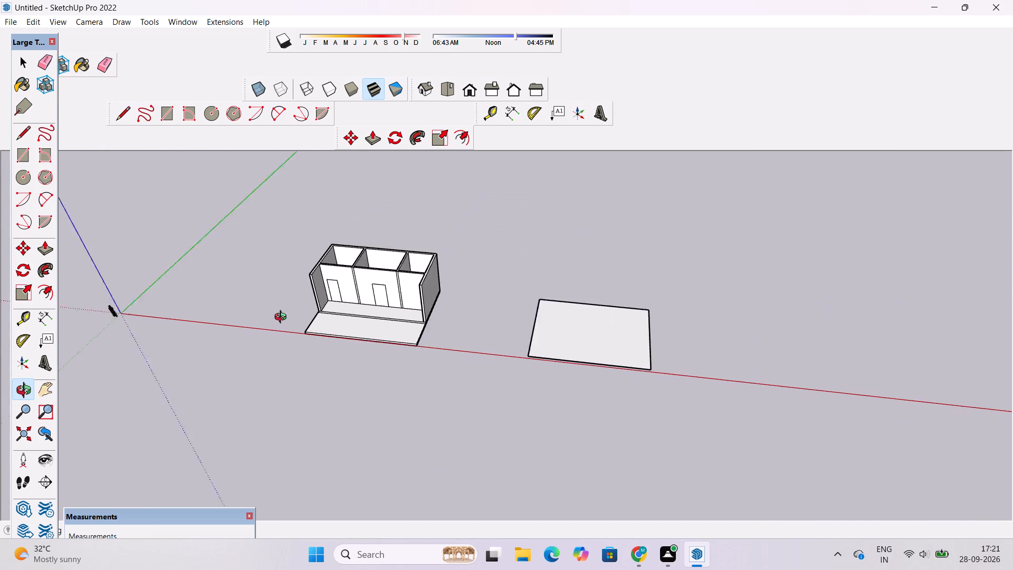
pyautogui.scroll(-1, 283, 318)
pyautogui.scroll(10, 291, 342)
pyautogui.scroll(-3, 318, 321)
pyautogui.scroll(1, 320, 326)
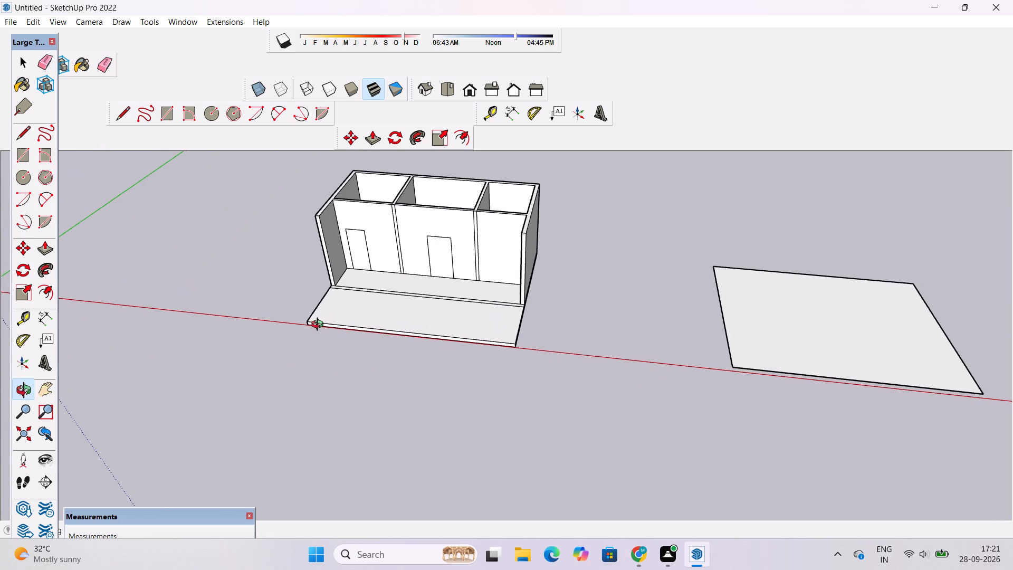
pyautogui.scroll(3, 320, 326)
pyautogui.scroll(-3, 319, 328)
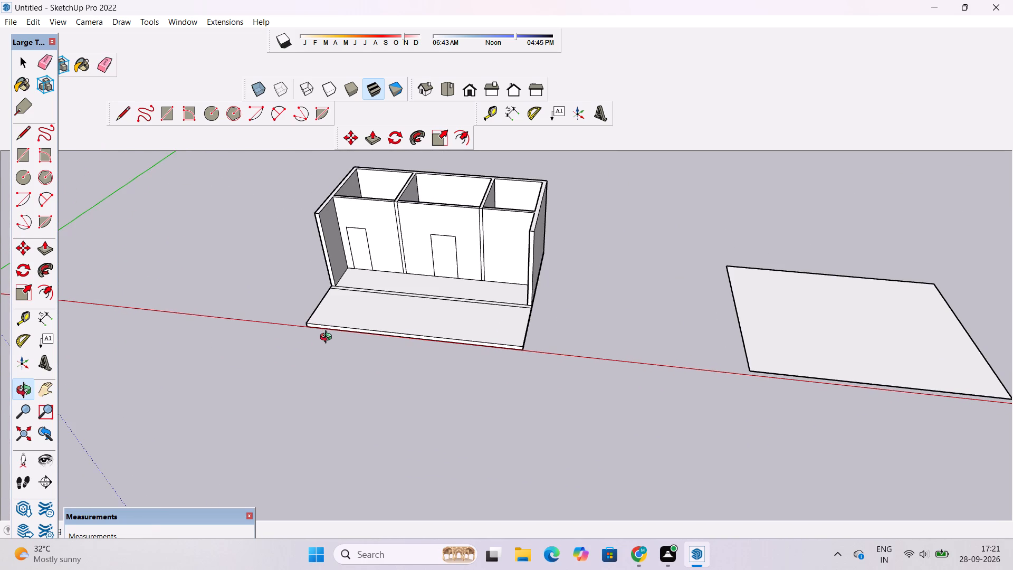
pyautogui.moveTo(340, 337); pyautogui.dragTo(422, 279)
pyautogui.scroll(3, 409, 285)
pyautogui.moveTo(456, 320); pyautogui.dragTo(433, 333)
pyautogui.scroll(-4, 414, 329)
pyautogui.keyDown('shift'); pyautogui.moveTo(464, 300); pyautogui.dragTo(457, 320); pyautogui.keyUp('shift')
pyautogui.scroll(-4, 462, 288)
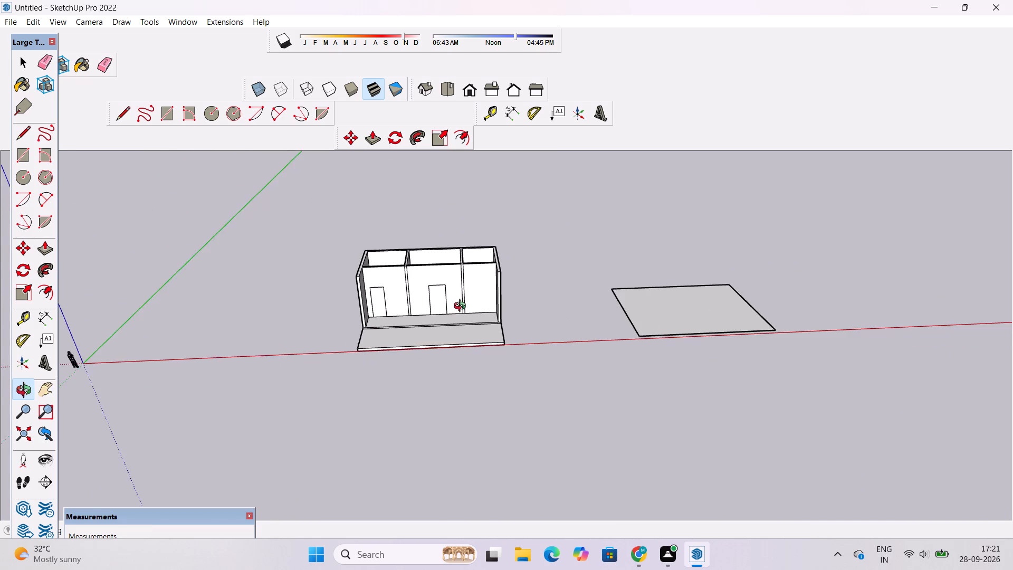
pyautogui.moveTo(462, 313); pyautogui.dragTo(469, 413)
pyautogui.scroll(8, 446, 357)
pyautogui.scroll(-1, 441, 331)
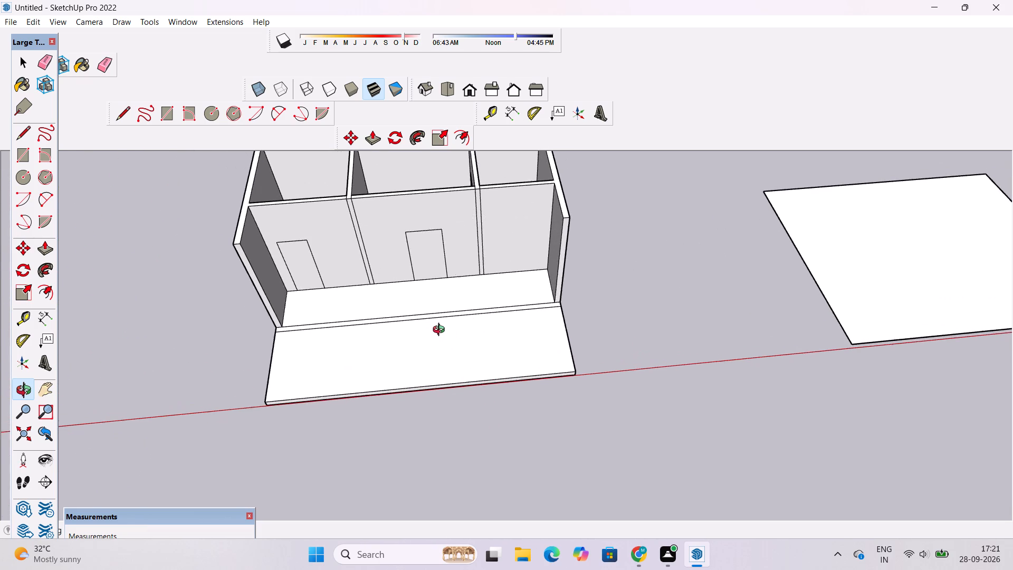
pyautogui.scroll(-1, 441, 331)
pyautogui.scroll(1, 441, 329)
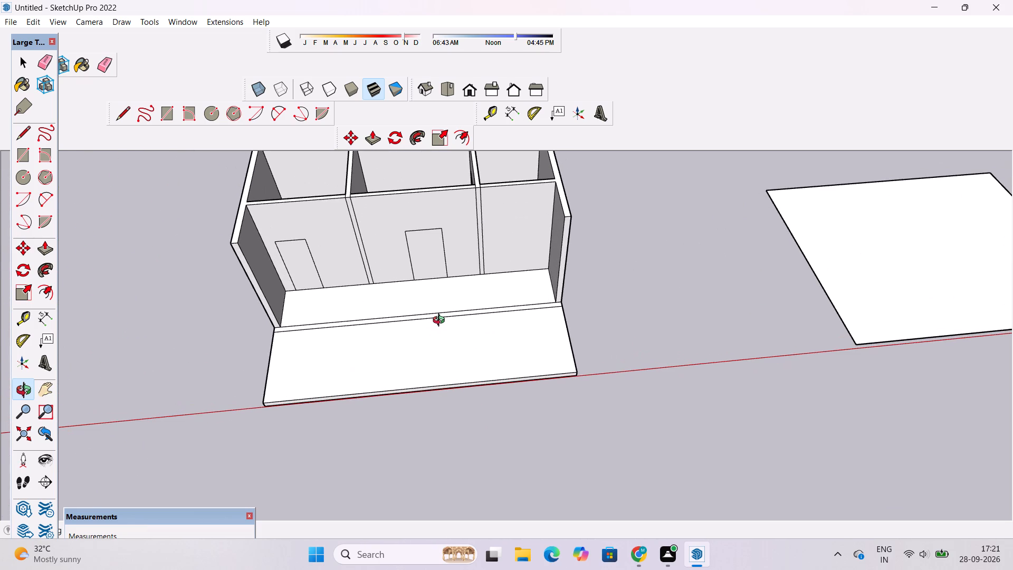
pyautogui.scroll(1, 444, 321)
pyautogui.scroll(-4, 471, 330)
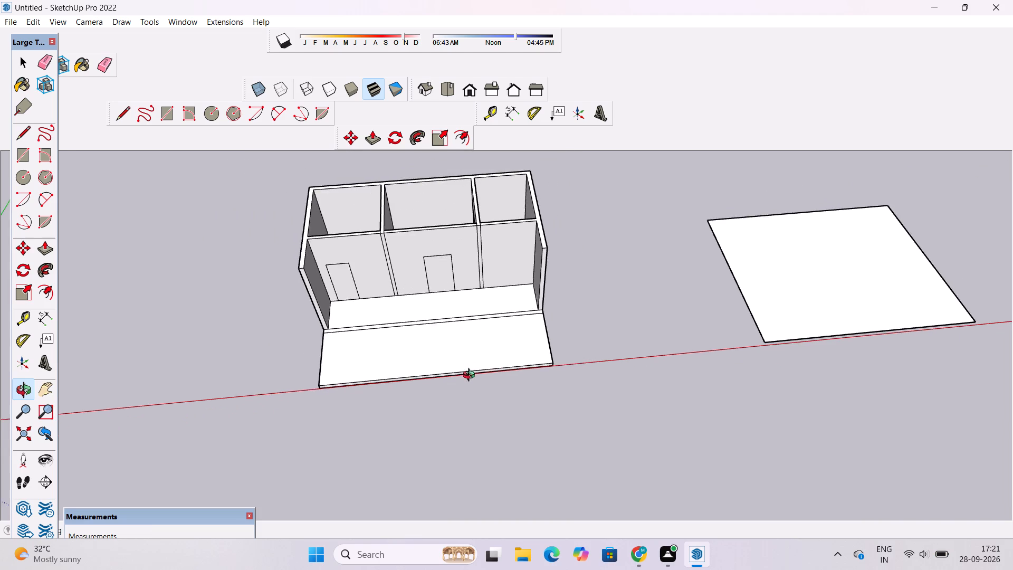
pyautogui.moveTo(471, 376); pyautogui.dragTo(466, 310)
pyautogui.scroll(4, 458, 293)
pyautogui.keyDown('shift'); pyautogui.moveTo(423, 309); pyautogui.dragTo(408, 373); pyautogui.keyUp('shift')
pyautogui.moveTo(408, 395); pyautogui.dragTo(391, 346)
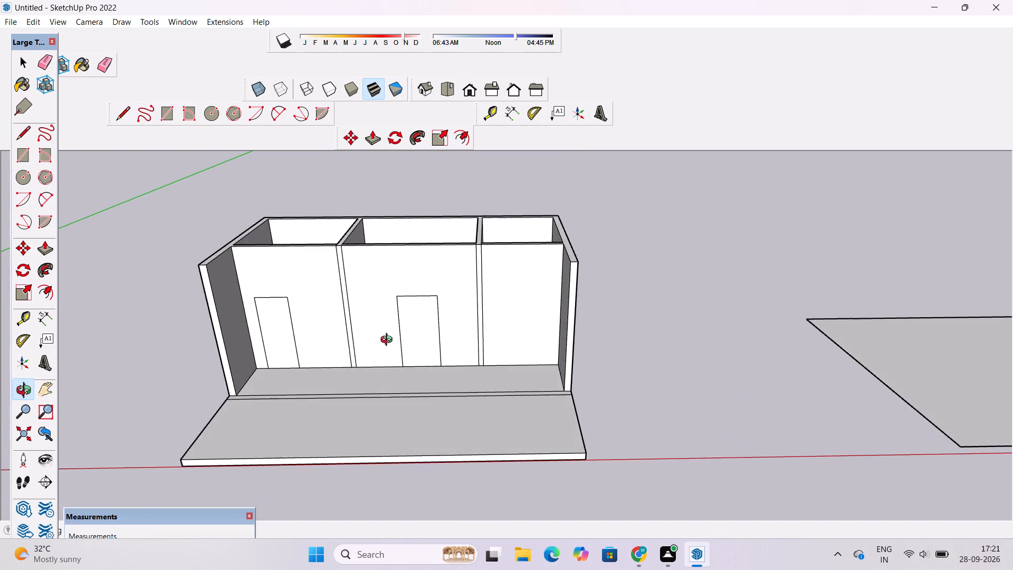
pyautogui.scroll(-9, 388, 340)
pyautogui.scroll(4, 394, 334)
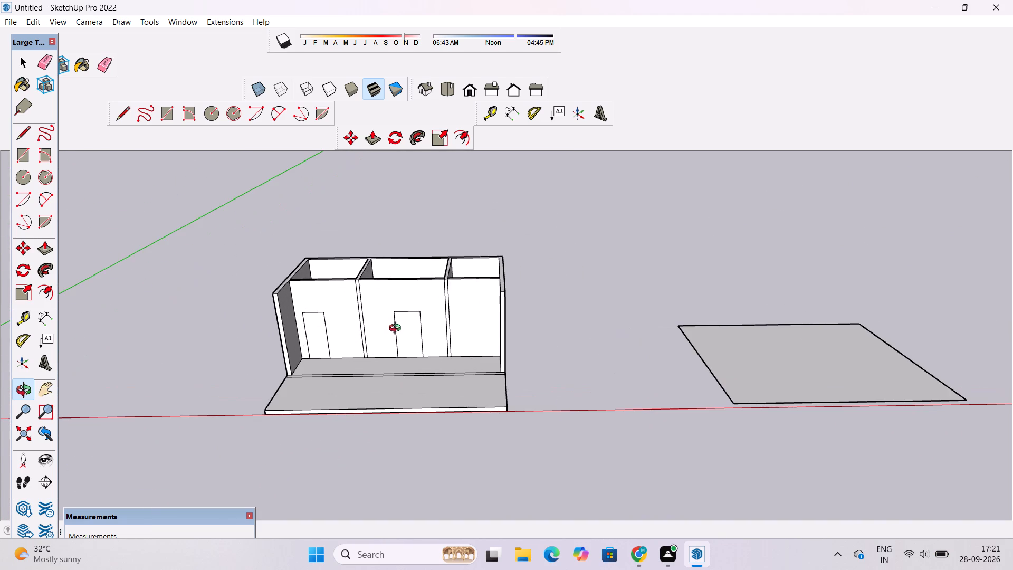
pyautogui.scroll(-2, 404, 326)
pyautogui.moveTo(407, 337); pyautogui.dragTo(406, 404)
pyautogui.scroll(8, 358, 324)
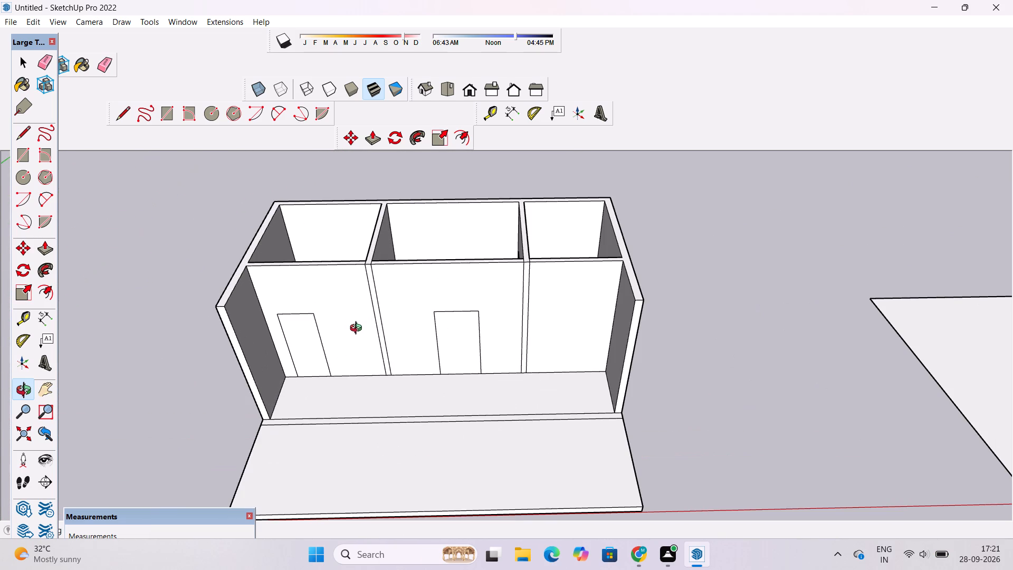
pyautogui.keyDown('shift'); pyautogui.moveTo(366, 360); pyautogui.dragTo(373, 335); pyautogui.keyUp('shift')
pyautogui.scroll(3, 376, 326)
pyautogui.moveTo(371, 343); pyautogui.dragTo(380, 274)
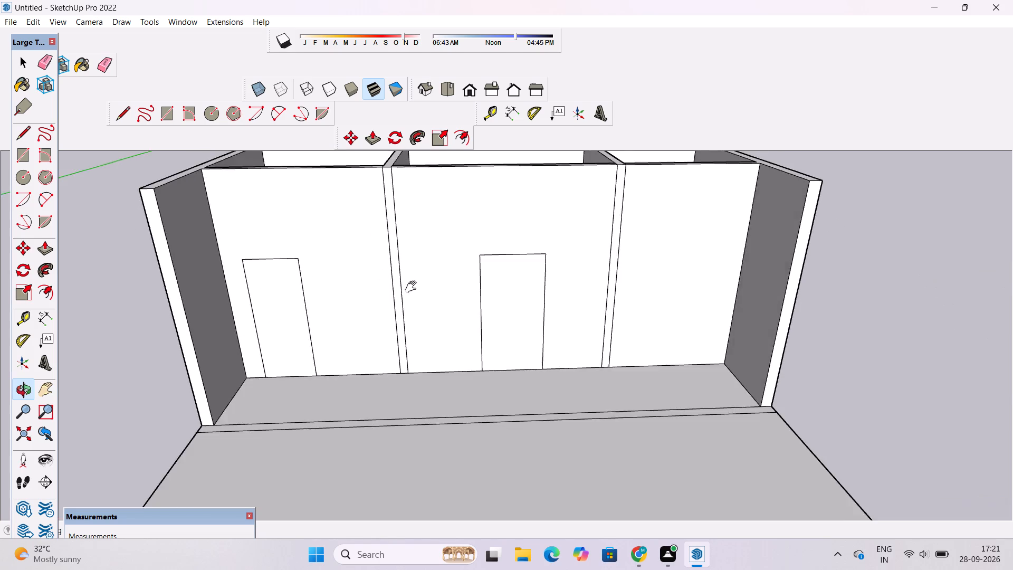
# Draw a door rectangle on the cross wall's right front section, with its base on the floor line.
pyautogui.keyDown('shift'); pyautogui.moveTo(413, 289); pyautogui.dragTo(176, 402); pyautogui.keyUp('shift')
pyautogui.keyDown('shift'); pyautogui.scroll(-4, 183, 388); pyautogui.keyUp('shift')
pyautogui.keyDown('shift'); pyautogui.moveTo(215, 377); pyautogui.dragTo(288, 309); pyautogui.keyUp('shift')
pyautogui.keyDown('shift'); pyautogui.moveTo(334, 366); pyautogui.dragTo(337, 376); pyautogui.keyUp('shift')
pyautogui.scroll(3, 365, 389)
pyautogui.keyDown('shift'); pyautogui.moveTo(393, 395); pyautogui.dragTo(391, 396); pyautogui.keyUp('shift')
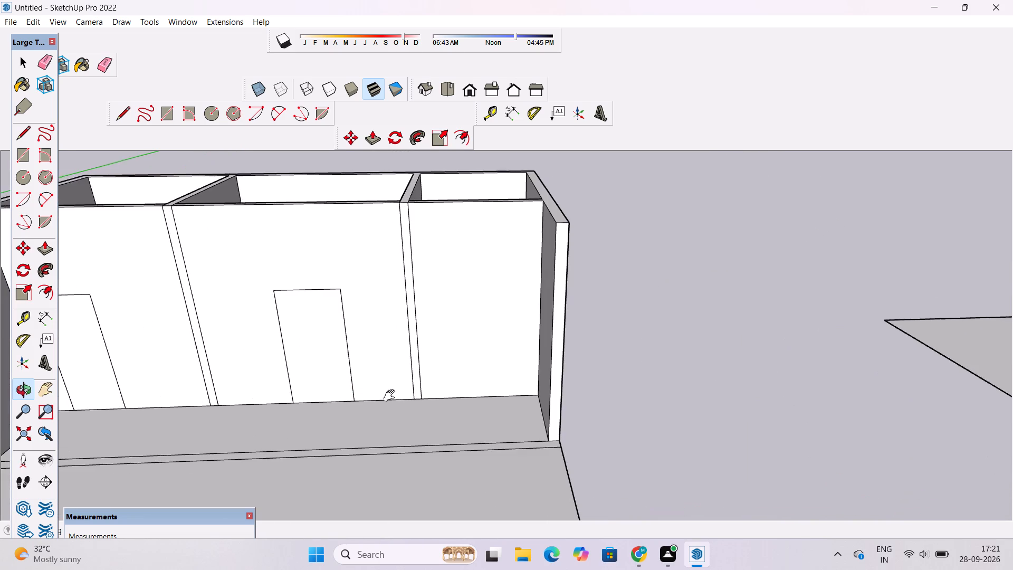
pyautogui.keyDown('shift'); pyautogui.moveTo(391, 396); pyautogui.dragTo(428, 359); pyautogui.keyUp('shift')
pyautogui.keyDown('shift'); pyautogui.moveTo(439, 375); pyautogui.dragTo(416, 396); pyautogui.keyUp('shift')
pyautogui.keyDown('shift'); pyautogui.click(415, 399); pyautogui.keyUp('shift')
pyautogui.press('r')
pyautogui.scroll(3, 446, 374)
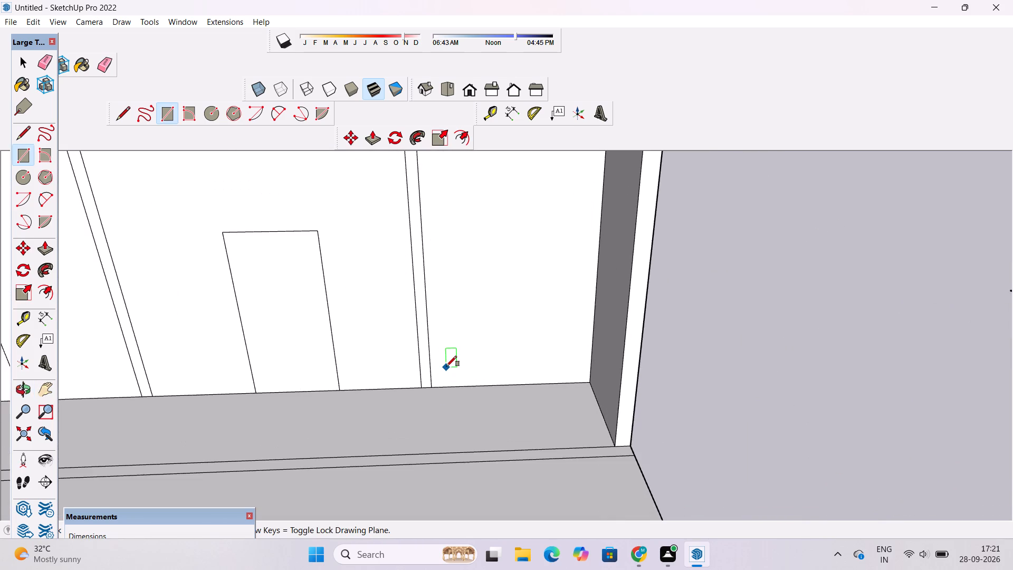
pyautogui.scroll(-7, 446, 360)
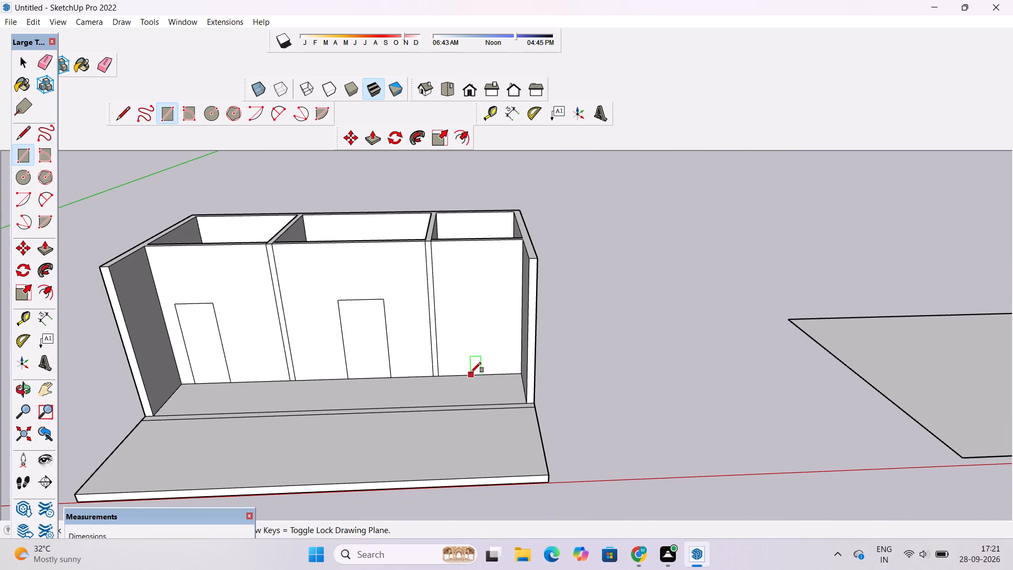
# Push the door rectangles on the cross wall's middle and left front sections 9" through the wall to cut two openings.
pyautogui.scroll(-3, 453, 431)
pyautogui.press('space')
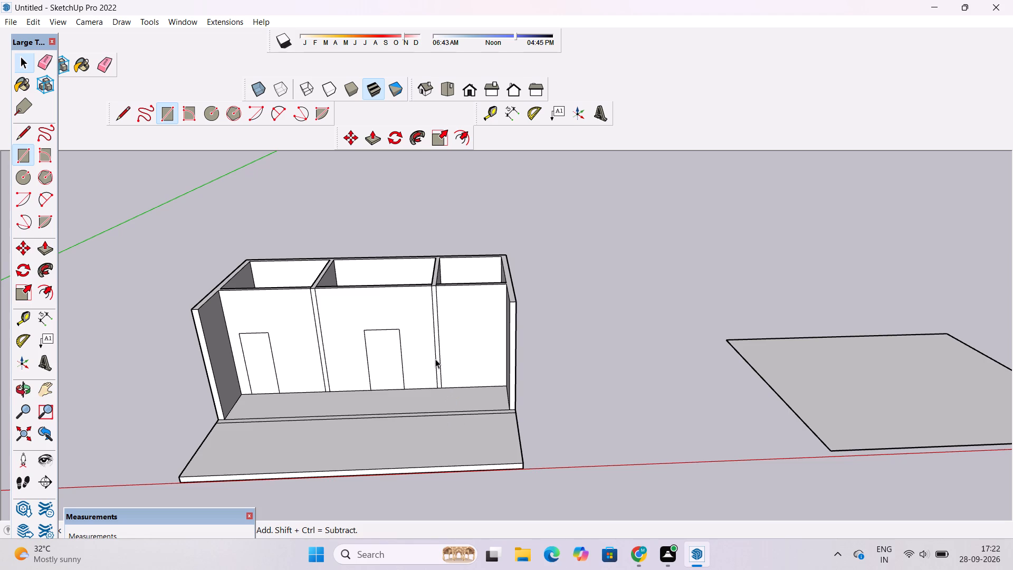
pyautogui.press('o')
pyautogui.moveTo(439, 355); pyautogui.dragTo(437, 474)
pyautogui.scroll(3, 345, 297)
pyautogui.moveTo(406, 331); pyautogui.dragTo(401, 381)
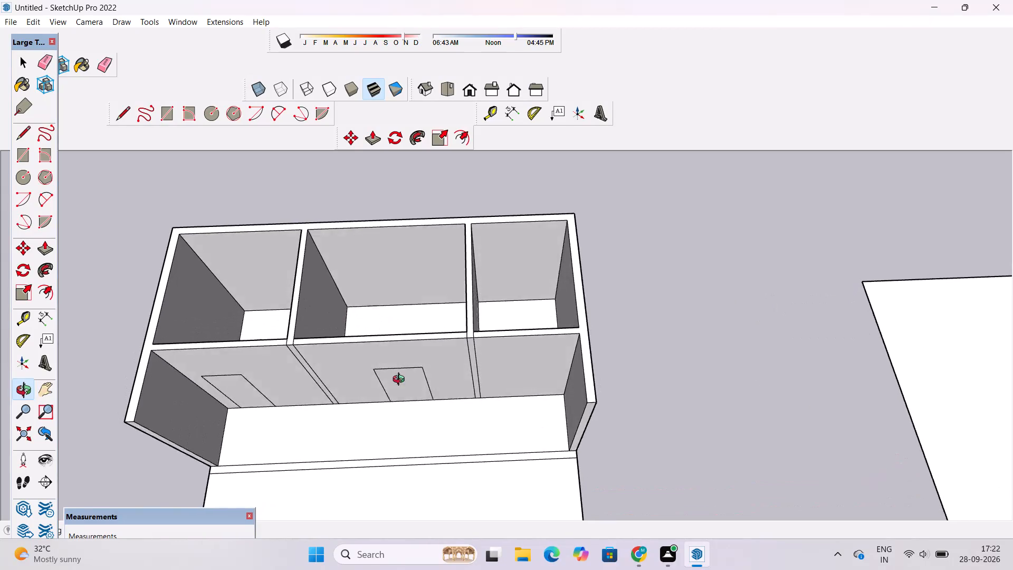
pyautogui.moveTo(401, 381); pyautogui.dragTo(384, 398)
pyautogui.scroll(5, 378, 361)
pyautogui.keyDown('shift'); pyautogui.moveTo(365, 360); pyautogui.dragTo(410, 345); pyautogui.keyUp('shift')
pyautogui.press('p')
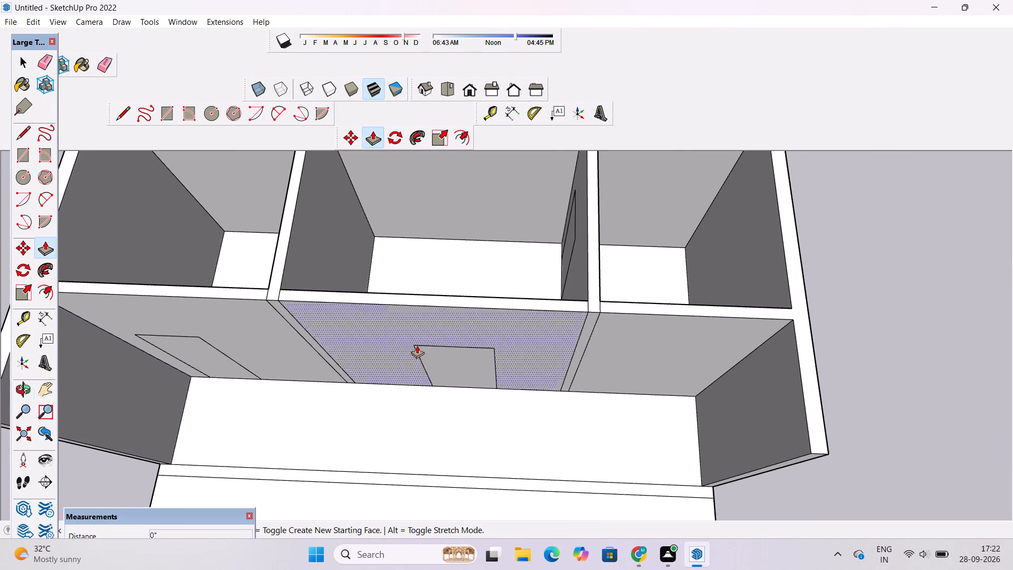
pyautogui.click(439, 358)
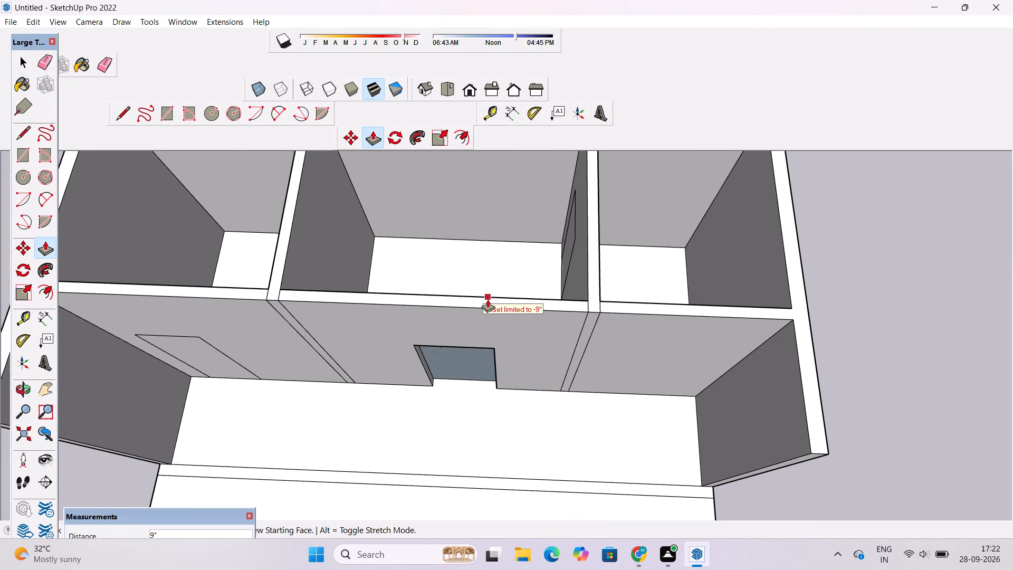
pyautogui.click(491, 298)
pyautogui.click(204, 365)
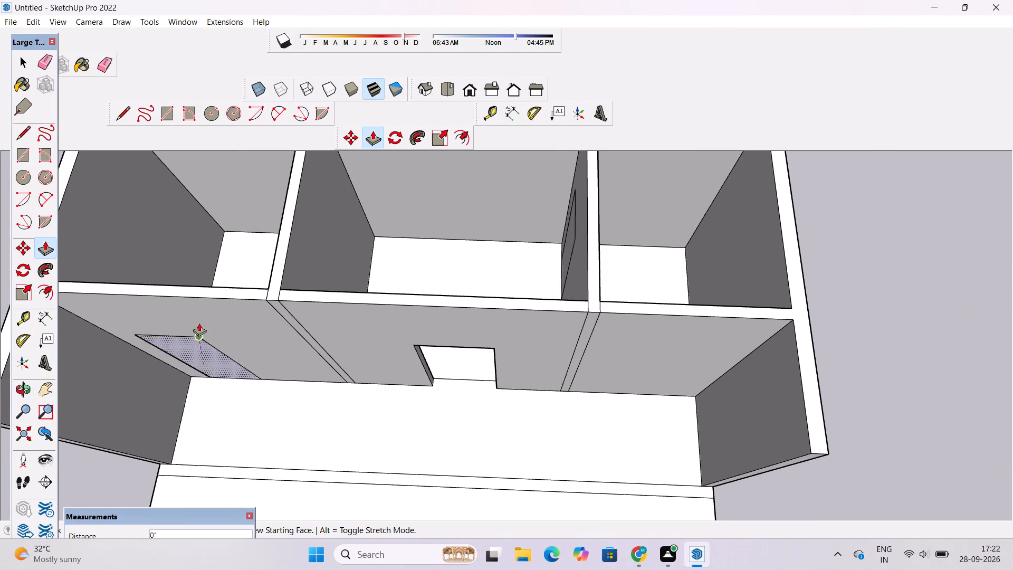
pyautogui.click(231, 288)
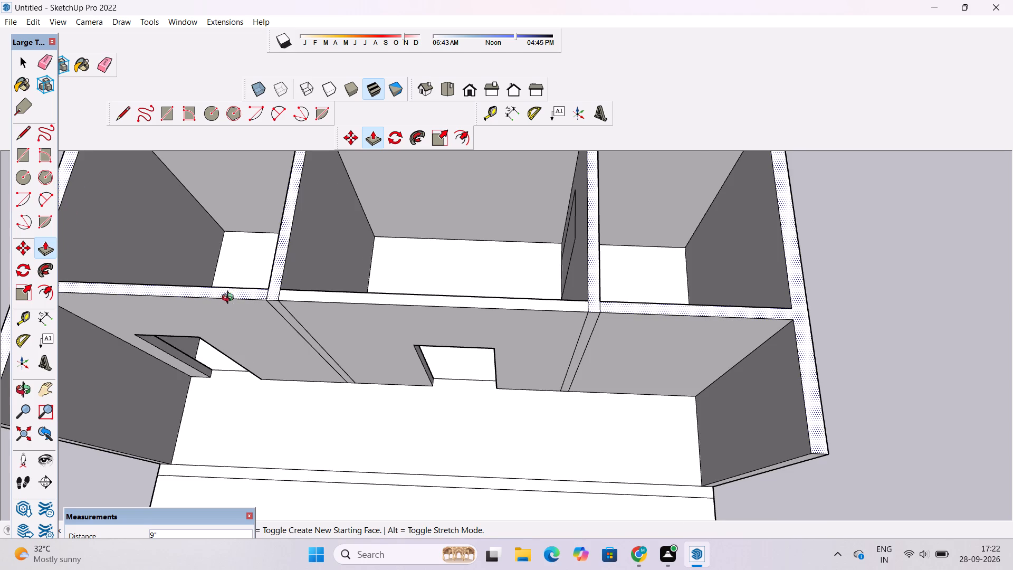
# Lower the top edge of the door outline on the partition wall between the middle and right rooms.
pyautogui.press('o')
pyautogui.scroll(-5, 230, 304)
pyautogui.moveTo(247, 319); pyautogui.dragTo(483, 197)
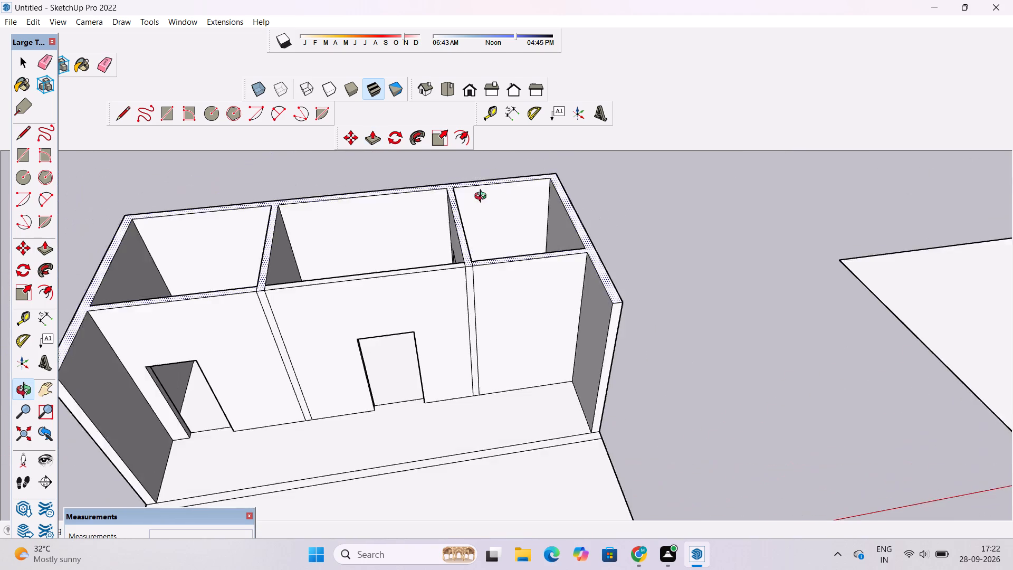
pyautogui.moveTo(483, 197); pyautogui.dragTo(490, 178)
pyautogui.moveTo(378, 288); pyautogui.dragTo(644, 242)
pyautogui.moveTo(294, 382); pyautogui.dragTo(364, 469)
pyautogui.scroll(3, 363, 369)
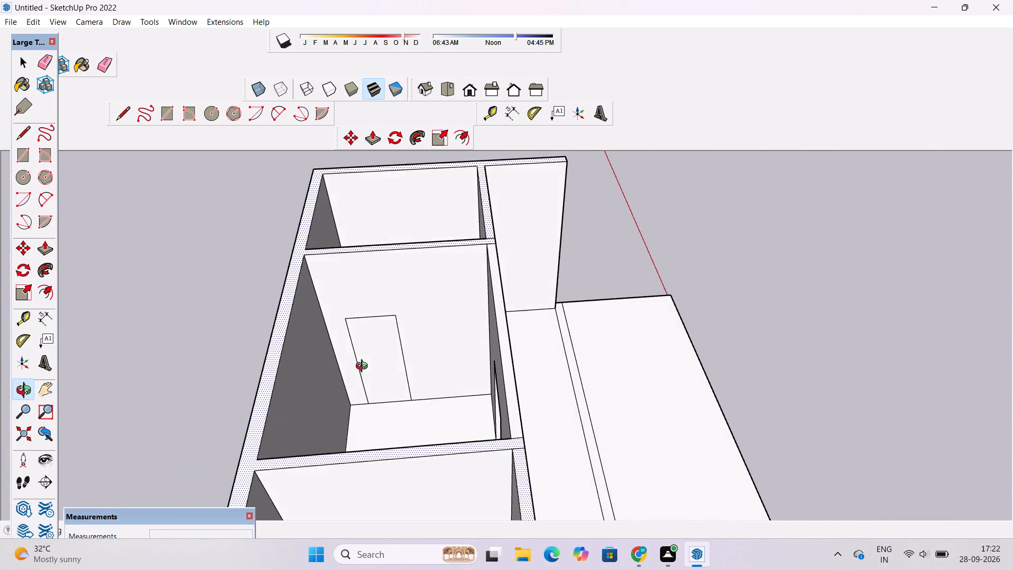
pyautogui.scroll(4, 364, 367)
pyautogui.moveTo(382, 392); pyautogui.dragTo(391, 341)
pyautogui.moveTo(391, 347); pyautogui.dragTo(382, 440)
pyautogui.scroll(1, 385, 291)
pyautogui.moveTo(387, 293); pyautogui.dragTo(388, 328)
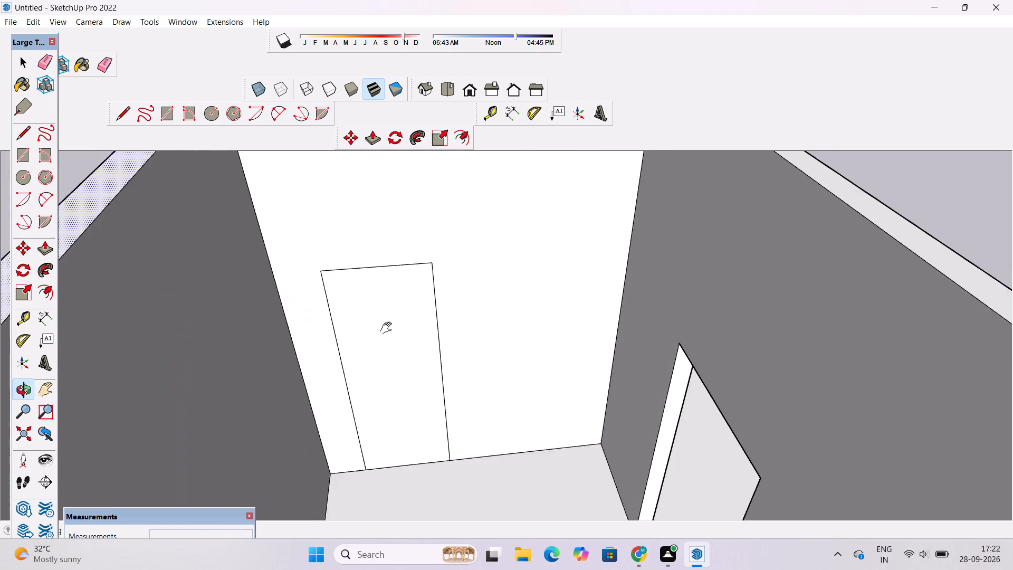
pyautogui.moveTo(388, 328); pyautogui.dragTo(388, 341)
pyautogui.scroll(2, 384, 356)
pyautogui.press('space')
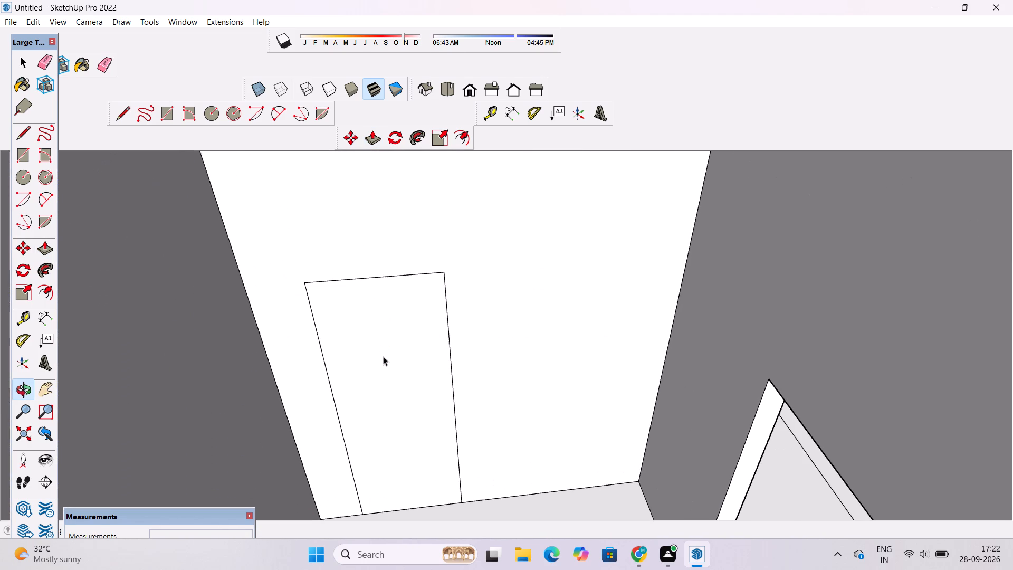
pyautogui.write('m')
pyautogui.click(376, 277)
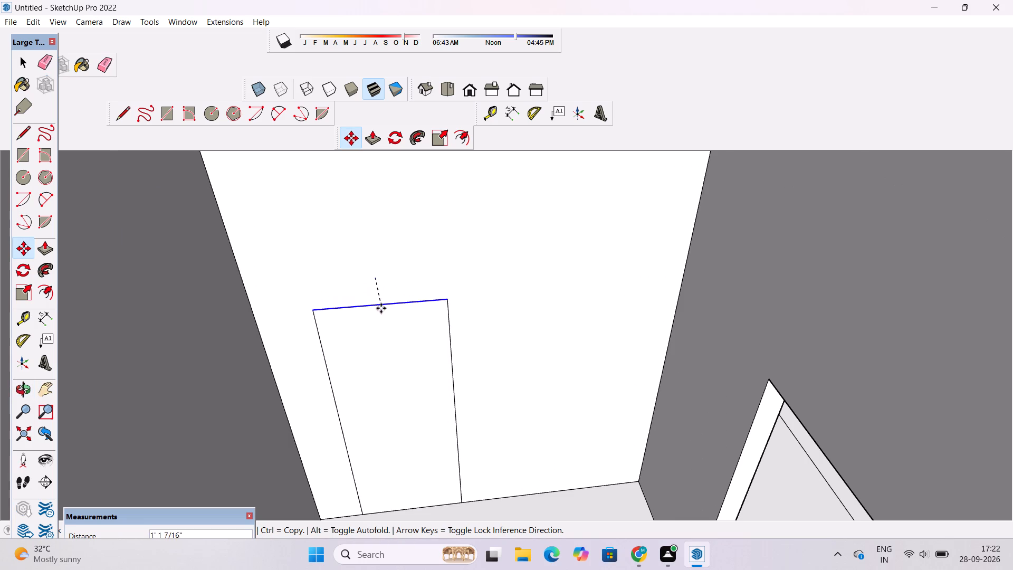
pyautogui.click(381, 319)
pyautogui.press('space')
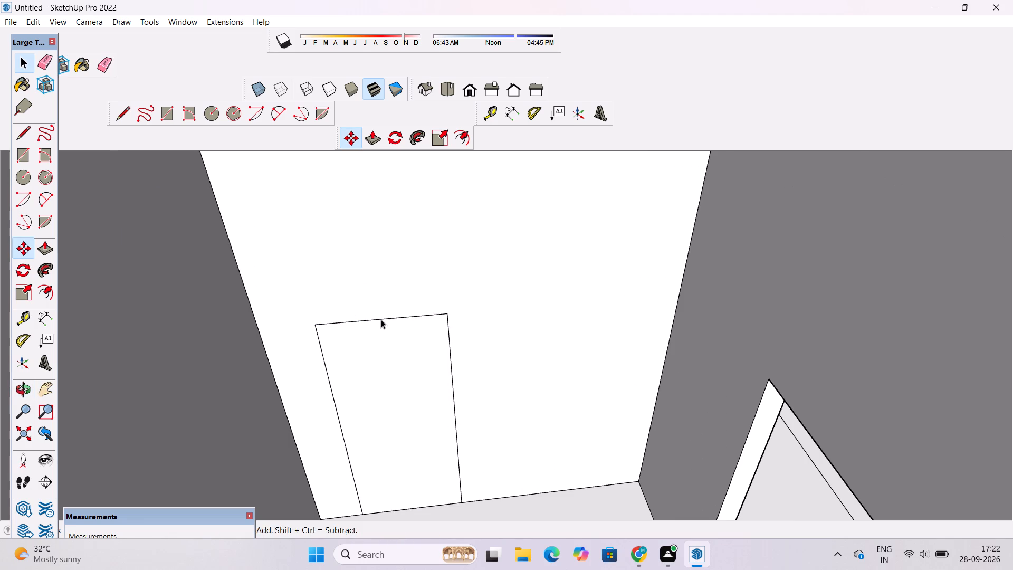
# Push the partition wall's door outline 9" through to cut an opening between the middle and right rooms.
pyautogui.write('o')
pyautogui.moveTo(393, 369); pyautogui.dragTo(384, 386)
pyautogui.scroll(-4, 383, 384)
pyautogui.keyDown('shift'); pyautogui.moveTo(383, 384); pyautogui.dragTo(385, 408); pyautogui.keyUp('shift')
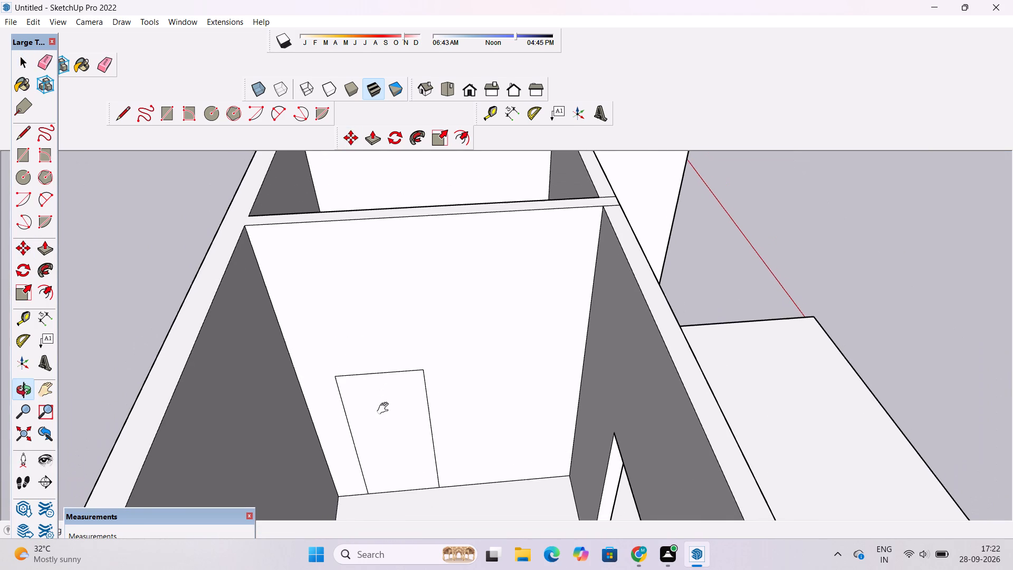
pyautogui.keyDown('shift'); pyautogui.moveTo(385, 408); pyautogui.dragTo(385, 409); pyautogui.keyUp('shift')
pyautogui.moveTo(385, 412); pyautogui.dragTo(384, 395)
pyautogui.keyDown('shift'); pyautogui.moveTo(384, 395); pyautogui.dragTo(381, 417); pyautogui.keyUp('shift')
pyautogui.press('p')
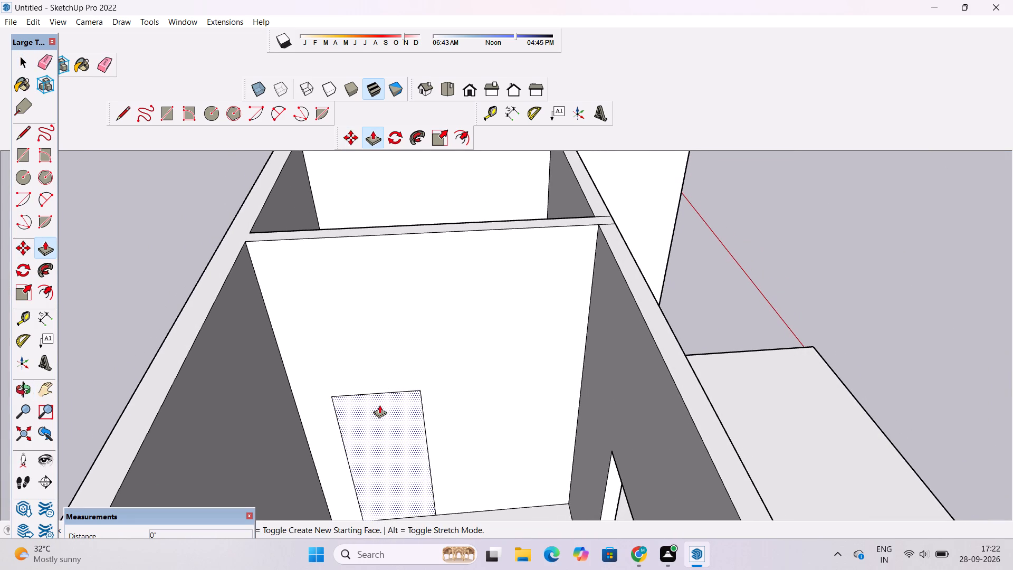
pyautogui.click(379, 405)
pyautogui.click(434, 224)
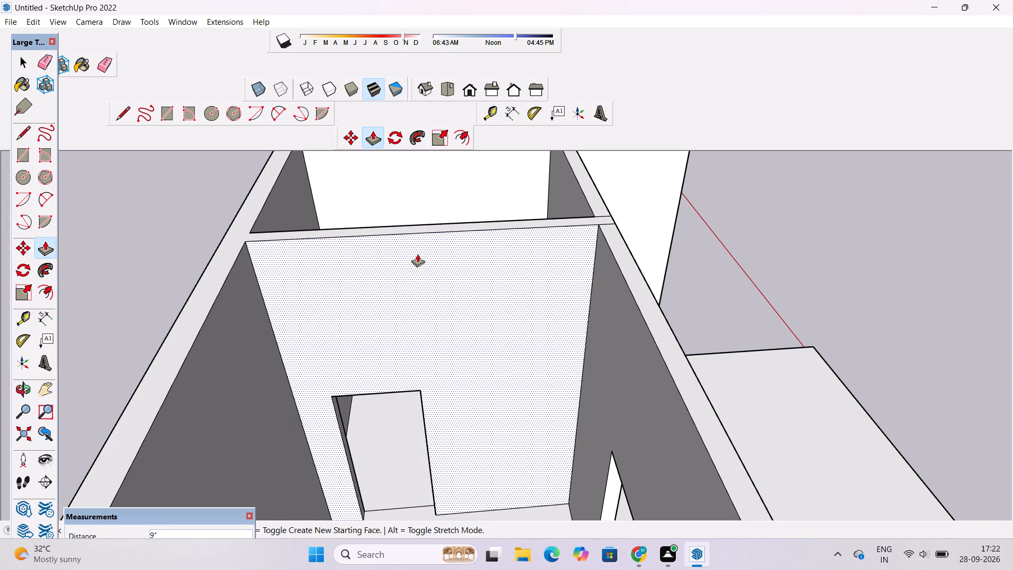
# Examine the rooms and the cut door openings from above, from behind and from the front.
pyautogui.press('o')
pyautogui.moveTo(403, 265); pyautogui.dragTo(799, 444)
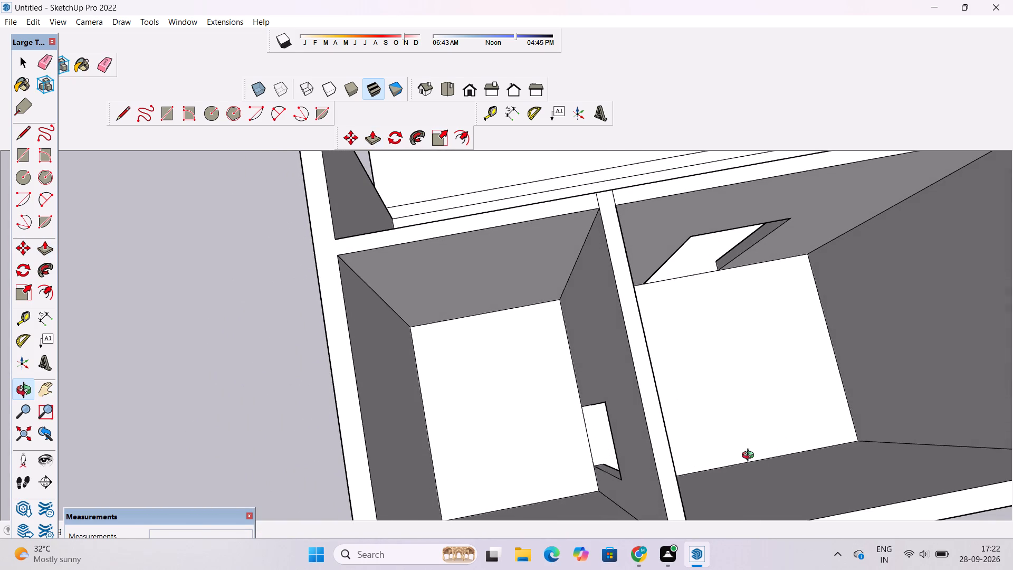
pyautogui.scroll(-8, 510, 370)
pyautogui.moveTo(665, 373); pyautogui.dragTo(579, 297)
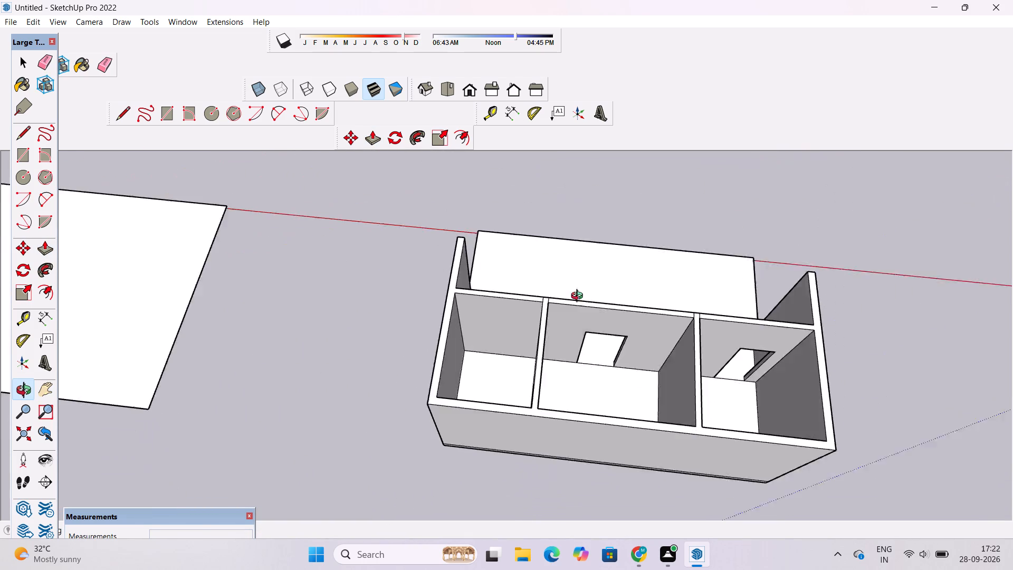
pyautogui.moveTo(579, 297); pyautogui.dragTo(565, 279)
pyautogui.moveTo(673, 363); pyautogui.dragTo(490, 350)
pyautogui.moveTo(621, 386); pyautogui.dragTo(371, 332)
pyautogui.moveTo(544, 420); pyautogui.dragTo(392, 403)
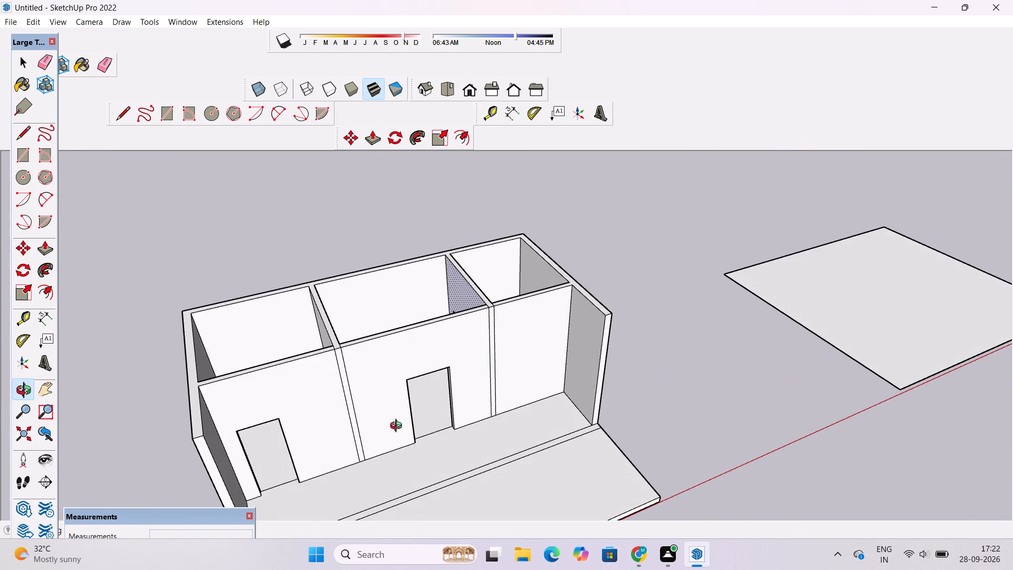
pyautogui.keyDown('shift'); pyautogui.moveTo(401, 438); pyautogui.dragTo(424, 365); pyautogui.keyUp('shift')
pyautogui.moveTo(477, 389); pyautogui.dragTo(370, 421)
pyautogui.scroll(-1, 388, 385)
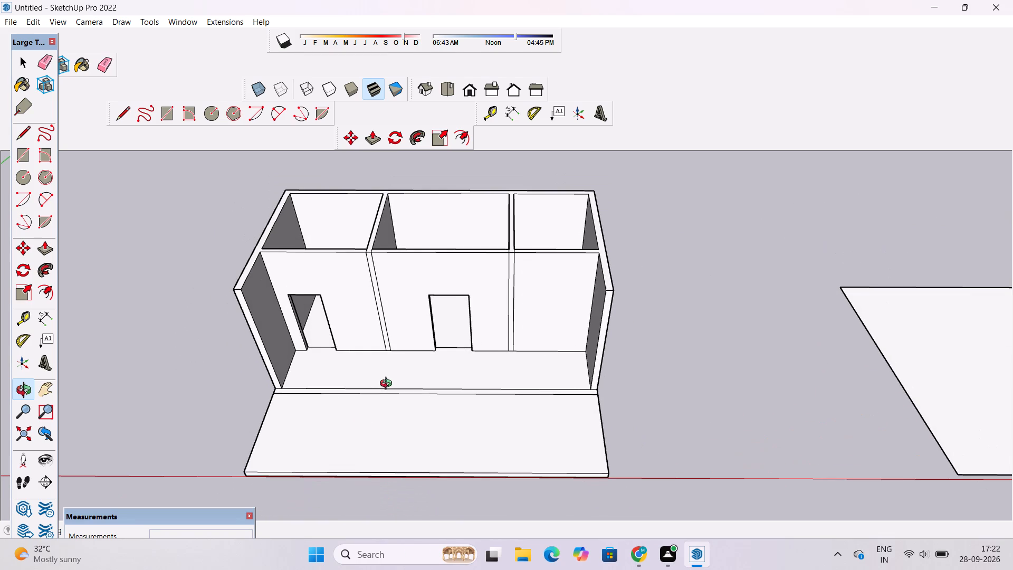
pyautogui.scroll(1, 388, 385)
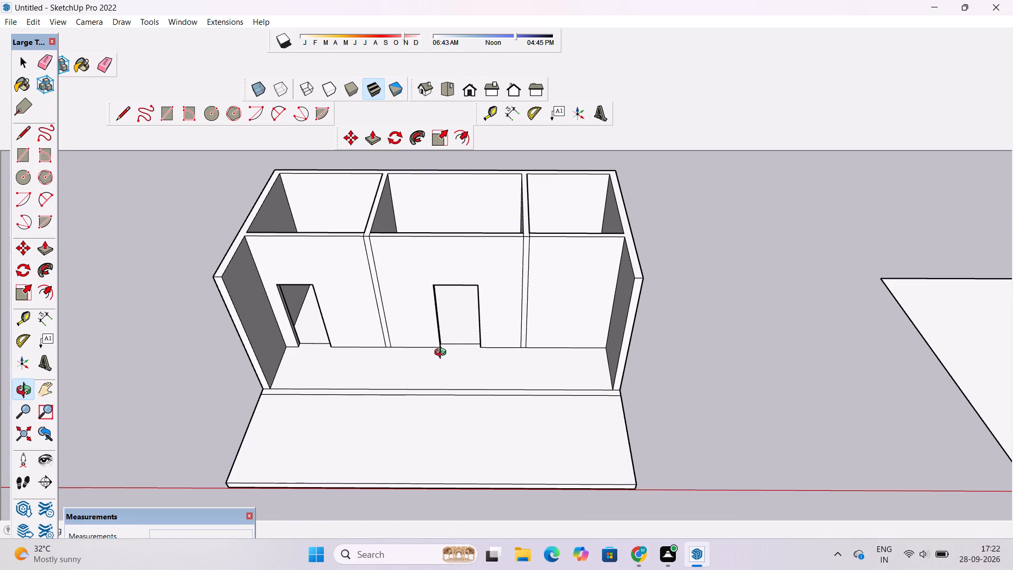
pyautogui.keyDown('shift'); pyautogui.moveTo(383, 406); pyautogui.dragTo(437, 391); pyautogui.keyUp('shift')
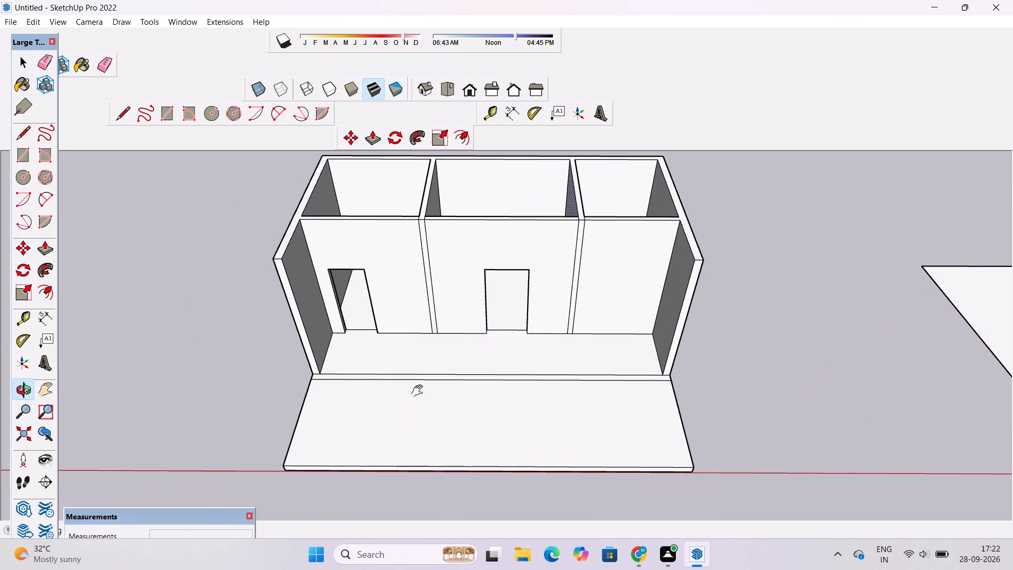
# Draw a 1' line across the narrow strip at the floor's front edge, roughly opposite the left partition strip.
pyautogui.scroll(4, 413, 386)
pyautogui.moveTo(413, 386); pyautogui.dragTo(429, 377)
pyautogui.moveTo(429, 377); pyautogui.dragTo(425, 358)
pyautogui.keyDown('shift'); pyautogui.moveTo(424, 363); pyautogui.dragTo(417, 384); pyautogui.keyUp('shift')
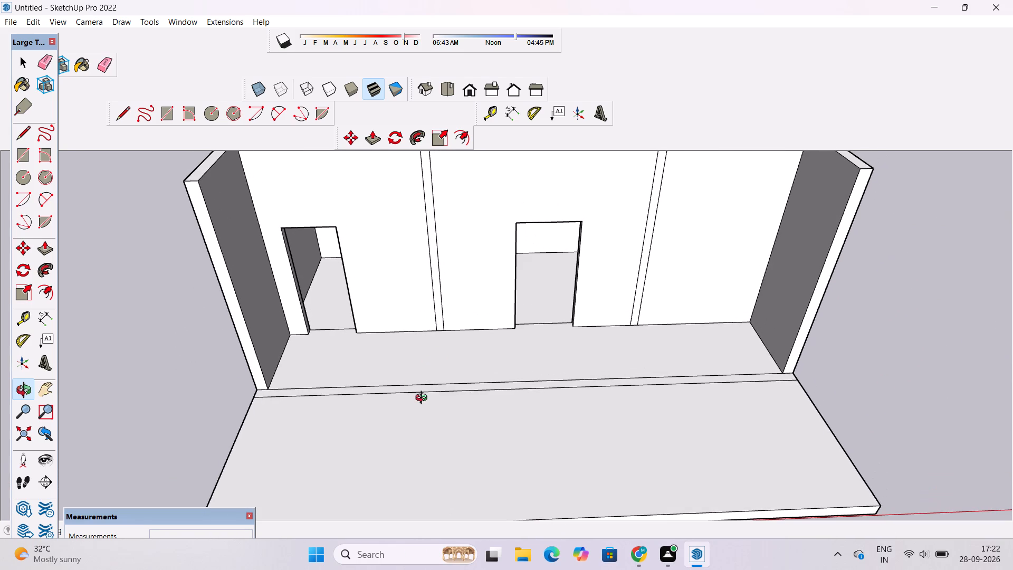
pyautogui.moveTo(419, 400); pyautogui.dragTo(410, 453)
pyautogui.scroll(3, 423, 394)
pyautogui.keyDown('shift'); pyautogui.moveTo(410, 392); pyautogui.dragTo(384, 389); pyautogui.keyUp('shift')
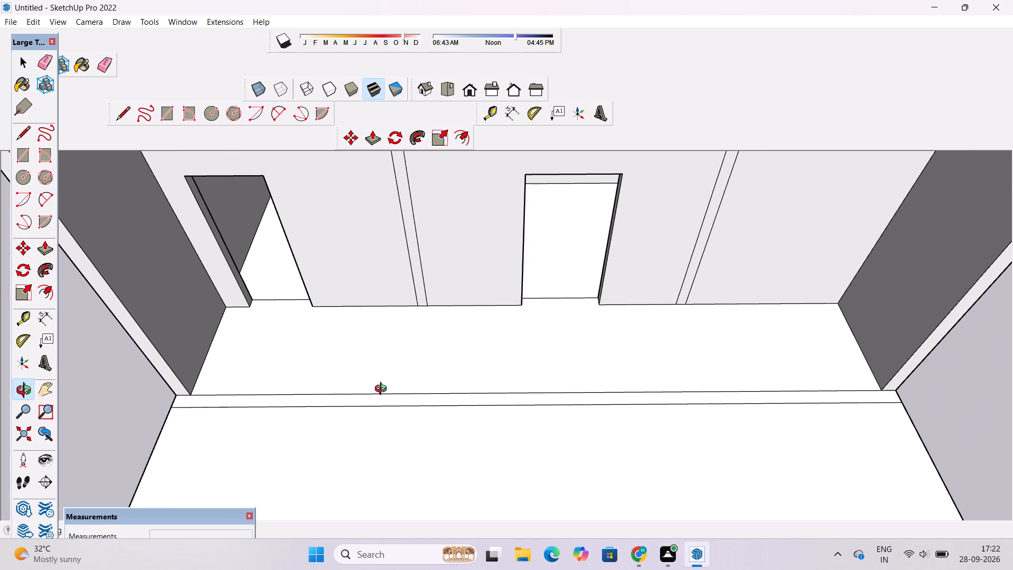
pyautogui.press('l')
pyautogui.scroll(3, 387, 412)
pyautogui.click(376, 389)
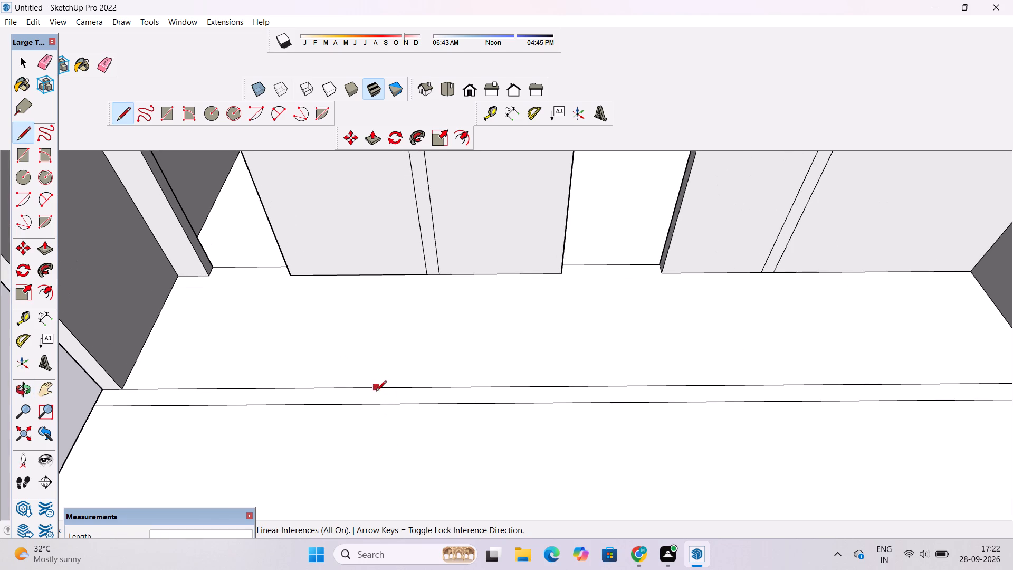
pyautogui.click(376, 406)
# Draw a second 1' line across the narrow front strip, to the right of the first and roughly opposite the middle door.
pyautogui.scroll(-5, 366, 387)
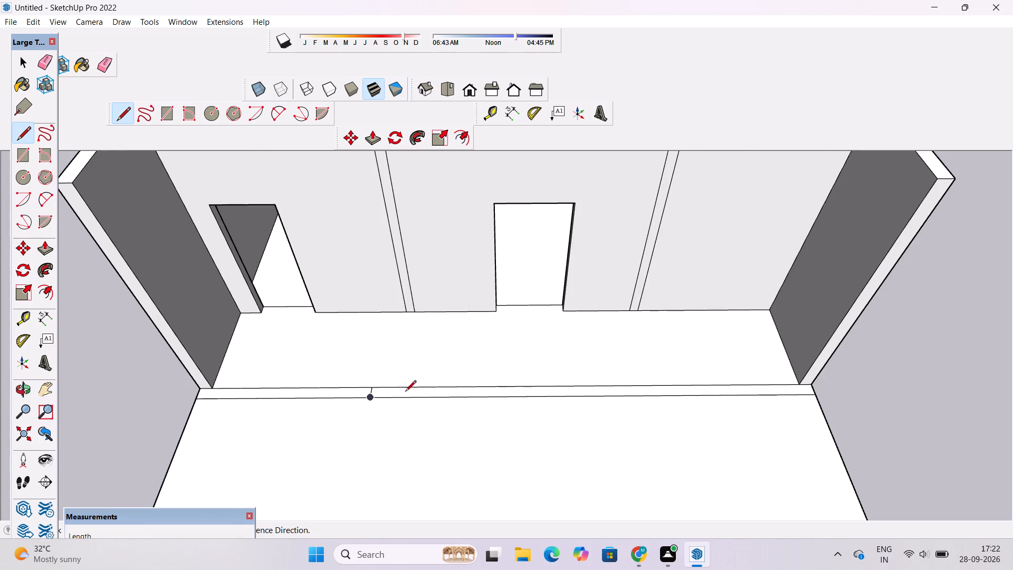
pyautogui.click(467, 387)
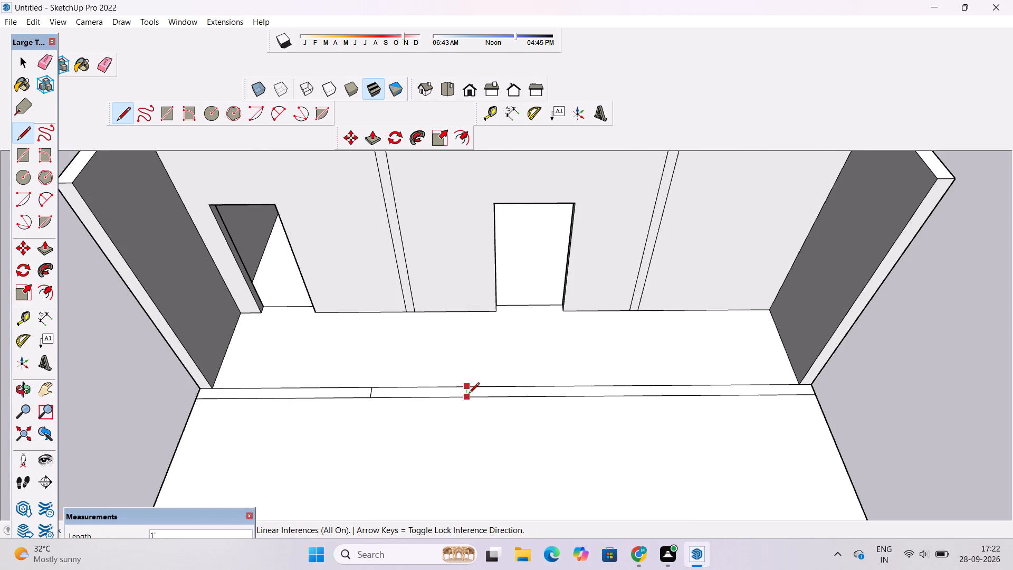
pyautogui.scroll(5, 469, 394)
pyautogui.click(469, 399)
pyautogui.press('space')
# Examine the front slab, the marked strip and the door openings from several angles and distances.
pyautogui.scroll(-6, 421, 381)
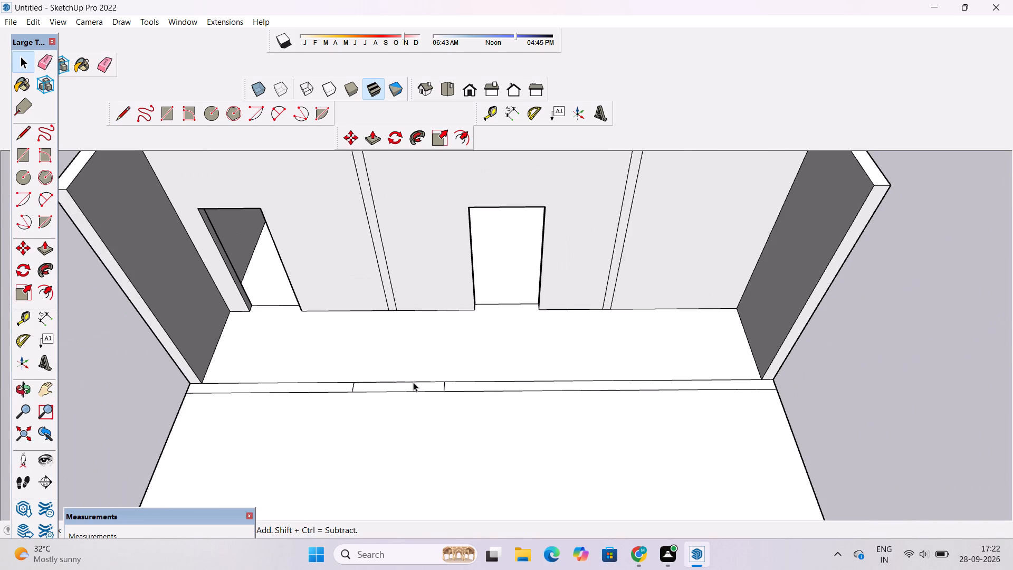
pyautogui.press('o')
pyautogui.moveTo(435, 414); pyautogui.dragTo(448, 356)
pyautogui.scroll(-4, 448, 356)
pyautogui.keyDown('shift'); pyautogui.moveTo(444, 362); pyautogui.dragTo(431, 388); pyautogui.keyUp('shift')
pyautogui.moveTo(412, 423); pyautogui.dragTo(402, 439)
pyautogui.scroll(2, 364, 434)
pyautogui.moveTo(293, 430); pyautogui.dragTo(446, 372)
pyautogui.moveTo(355, 412); pyautogui.dragTo(356, 395)
pyautogui.scroll(-4, 359, 408)
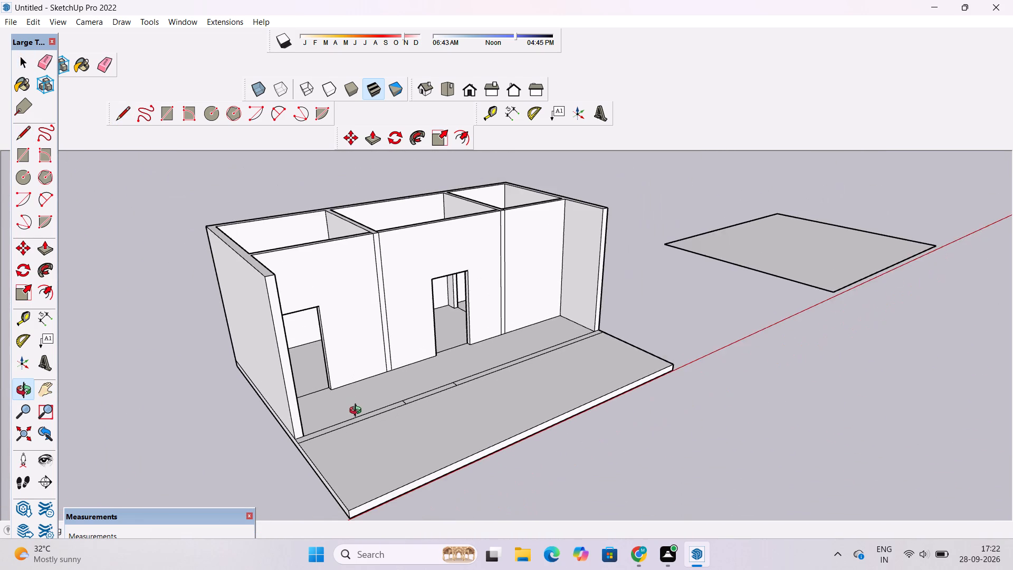
pyautogui.moveTo(357, 412); pyautogui.dragTo(347, 417)
pyautogui.keyDown('shift'); pyautogui.scroll(1, 322, 419); pyautogui.keyUp('shift')
pyautogui.keyDown('shift'); pyautogui.moveTo(322, 419); pyautogui.dragTo(313, 421); pyautogui.keyUp('shift')
pyautogui.moveTo(311, 425); pyautogui.dragTo(306, 435)
pyautogui.moveTo(305, 441); pyautogui.dragTo(295, 416)
pyautogui.keyDown('shift'); pyautogui.moveTo(295, 413); pyautogui.dragTo(295, 416); pyautogui.keyUp('shift')
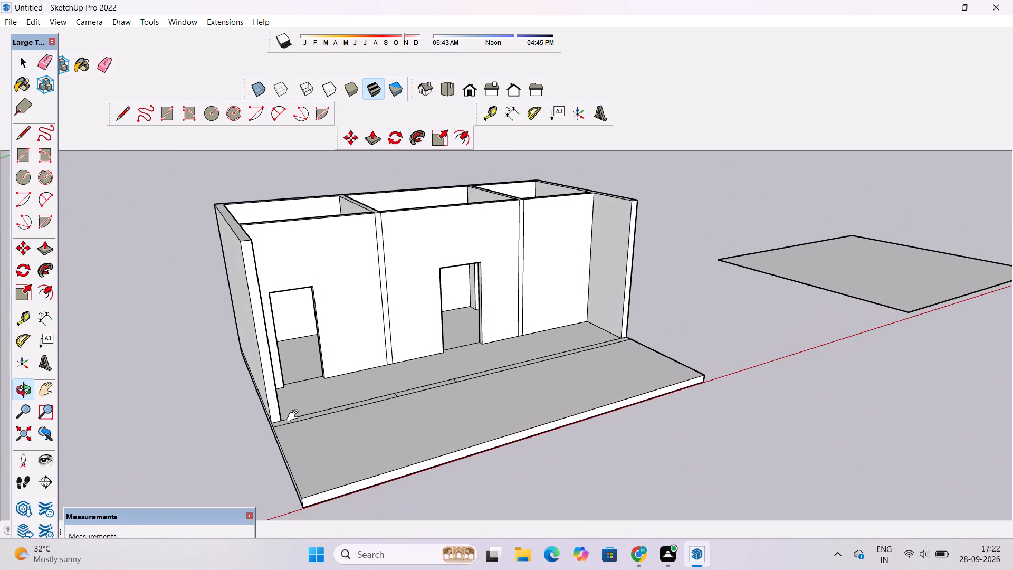
pyautogui.keyDown('shift'); pyautogui.moveTo(295, 416); pyautogui.dragTo(295, 427); pyautogui.keyUp('shift')
pyautogui.scroll(1, 295, 427)
pyautogui.moveTo(357, 434); pyautogui.dragTo(278, 452)
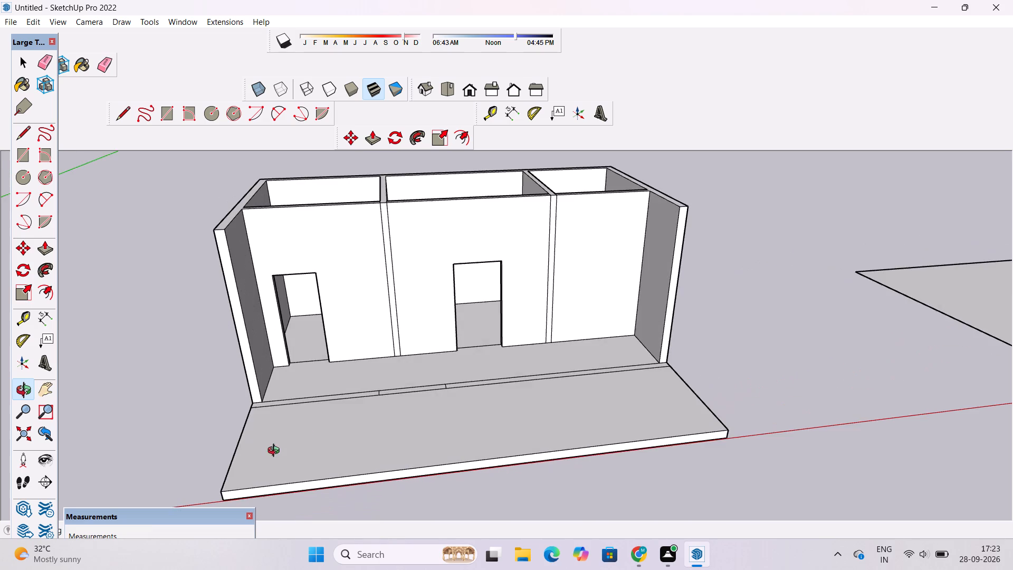
pyautogui.scroll(-3, 330, 425)
pyautogui.moveTo(366, 406); pyautogui.dragTo(354, 476)
pyautogui.scroll(4, 375, 403)
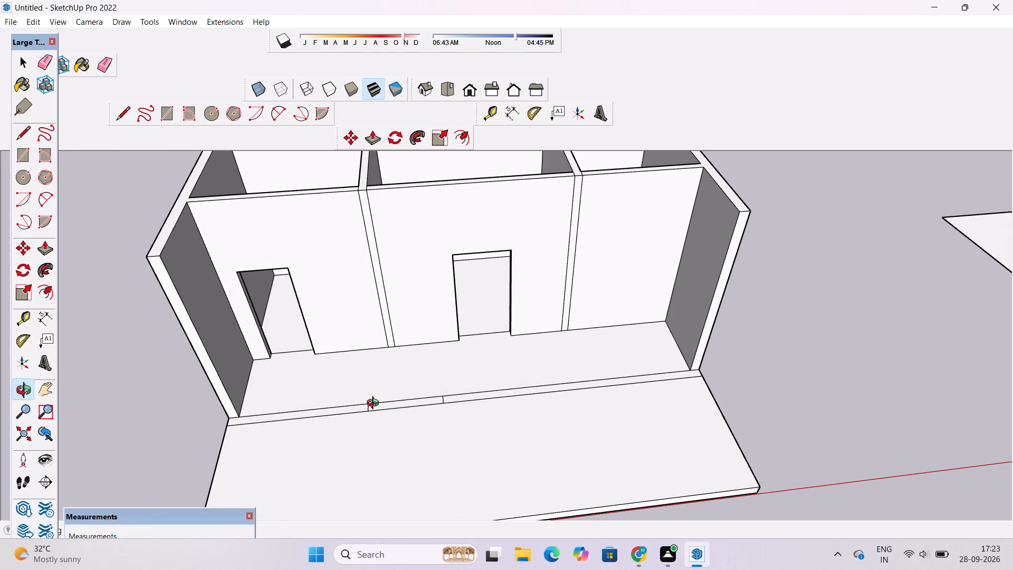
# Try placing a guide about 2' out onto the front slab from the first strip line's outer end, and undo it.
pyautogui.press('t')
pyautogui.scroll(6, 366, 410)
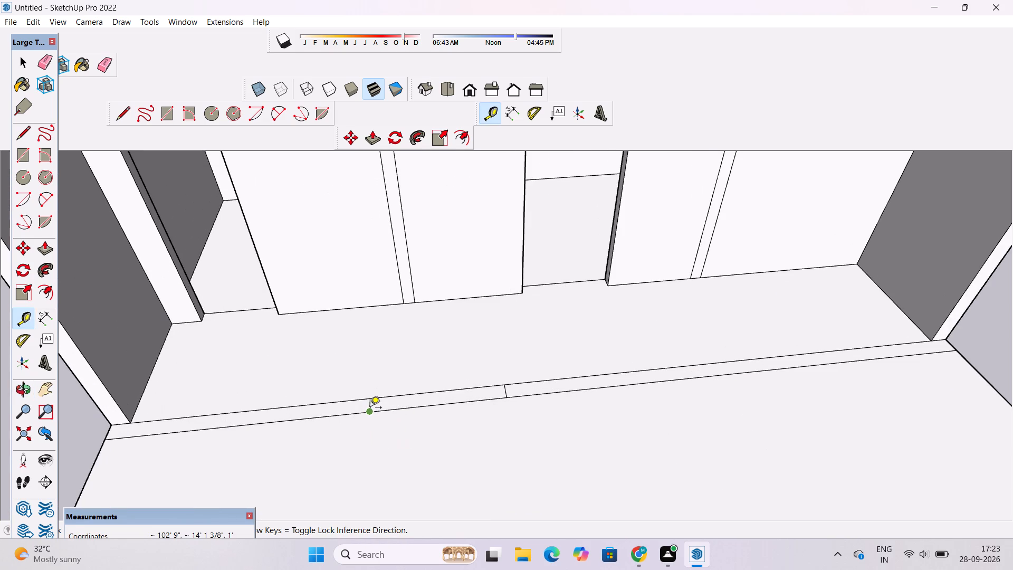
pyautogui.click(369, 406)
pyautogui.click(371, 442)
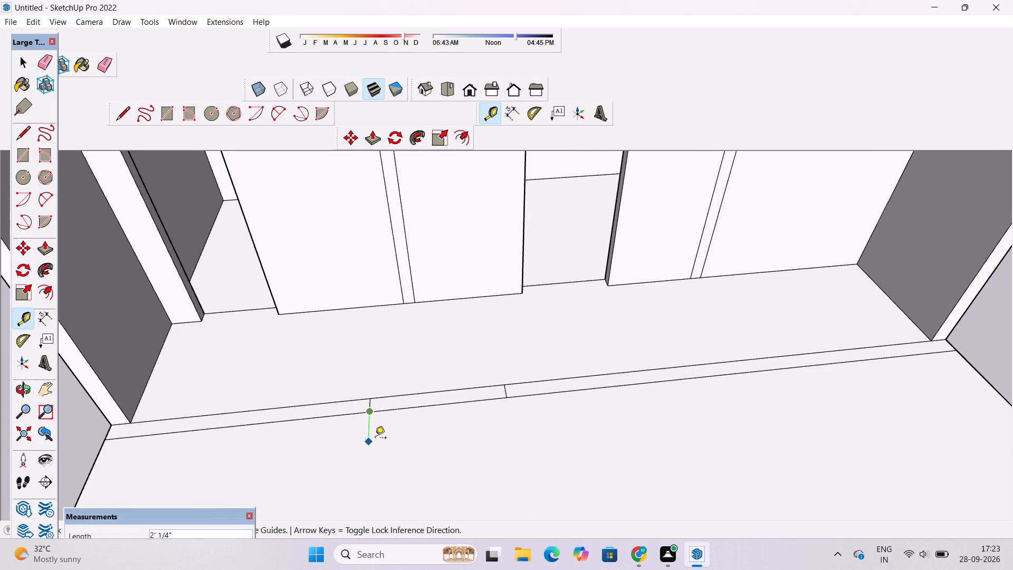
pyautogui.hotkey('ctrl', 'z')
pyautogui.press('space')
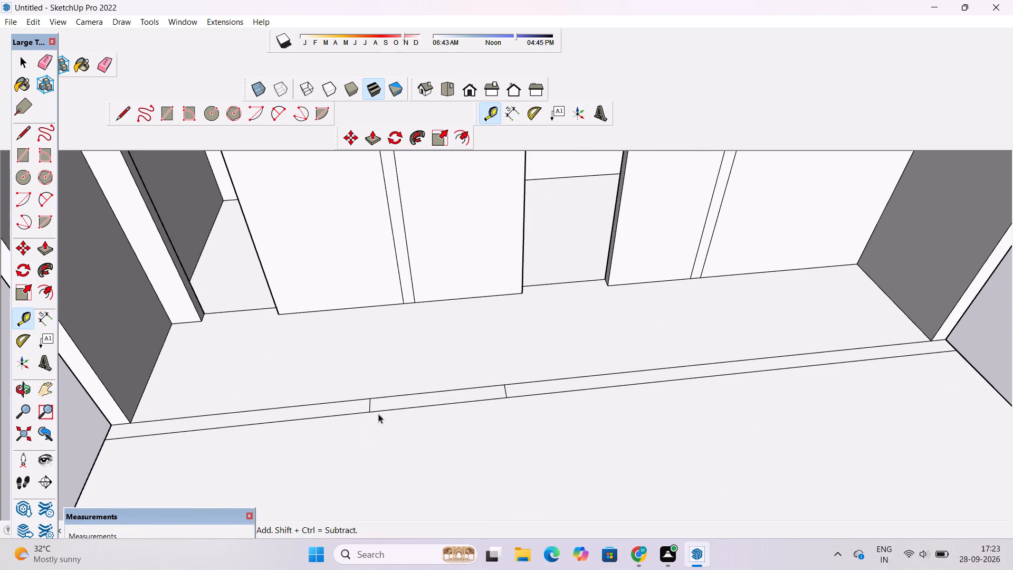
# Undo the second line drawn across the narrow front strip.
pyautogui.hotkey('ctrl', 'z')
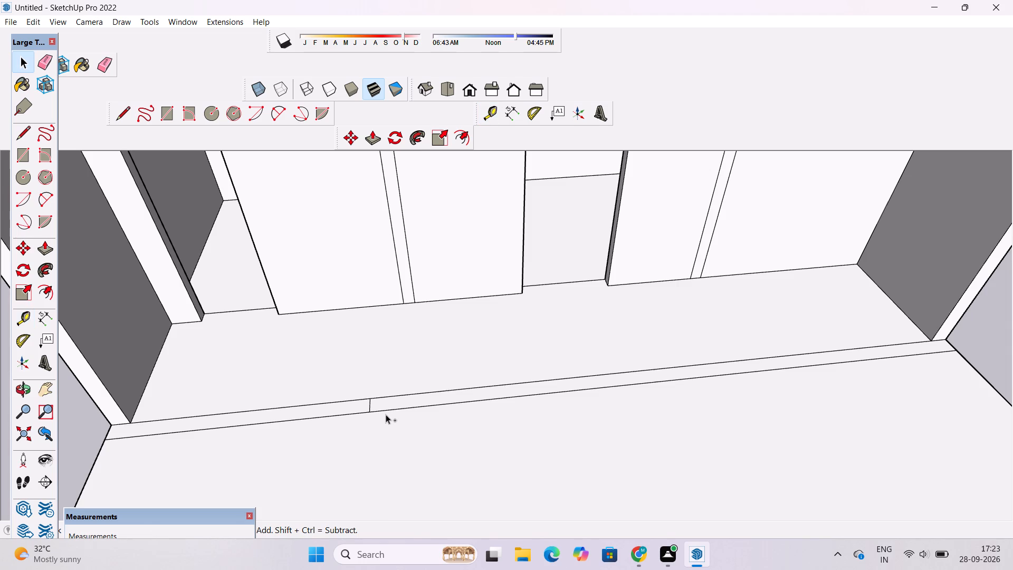
# Undo the remaining line drawn across the narrow front strip.
pyautogui.hotkey('ctrl', 'z')
# Push/Pull the narrow front strip up 20' to the top of the side walls, closing the front of the block.
pyautogui.scroll(-5, 375, 411)
pyautogui.press('o')
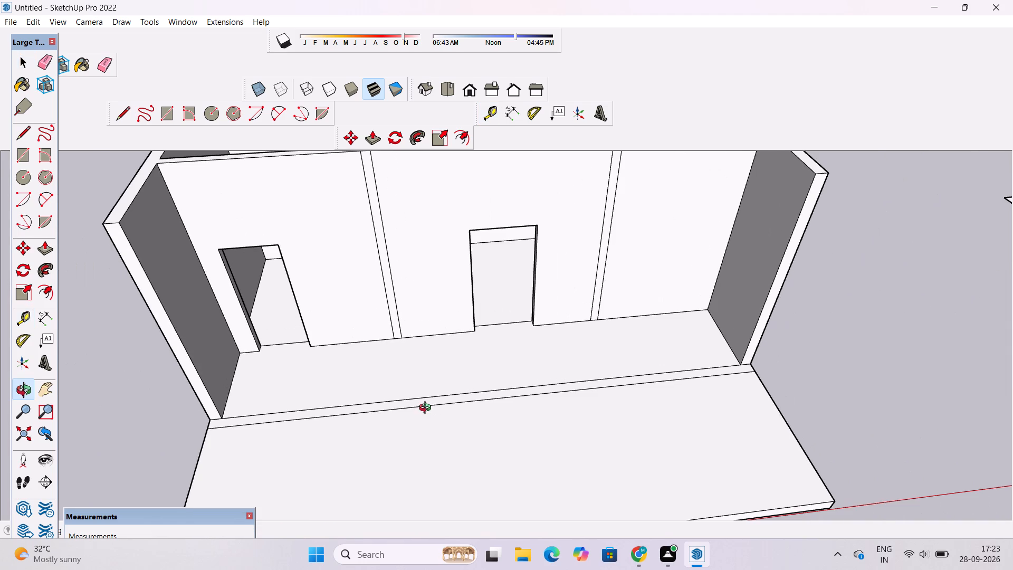
pyautogui.scroll(1, 427, 408)
pyautogui.press('space')
pyautogui.press('p')
pyautogui.click(439, 398)
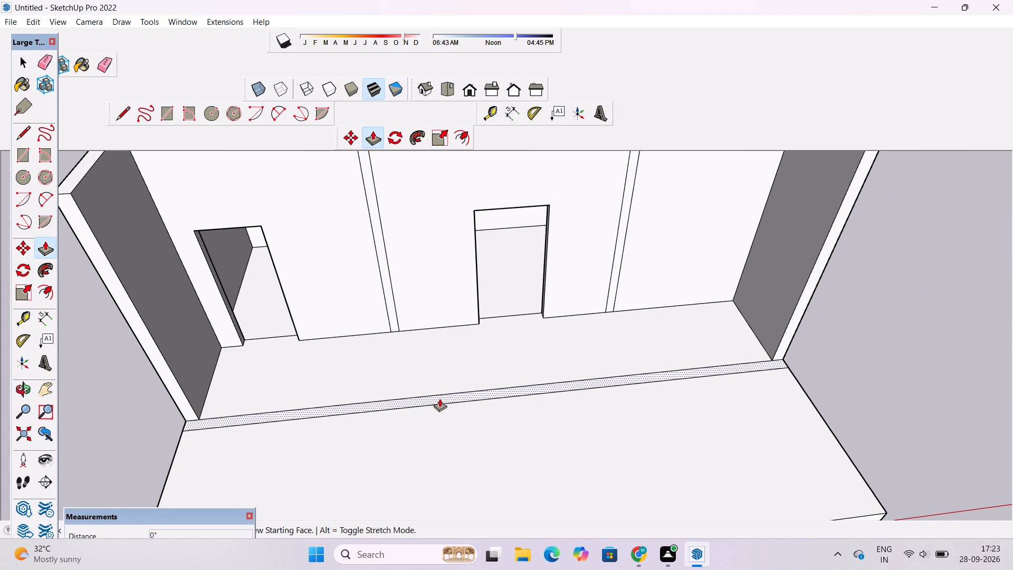
pyautogui.scroll(-4, 435, 388)
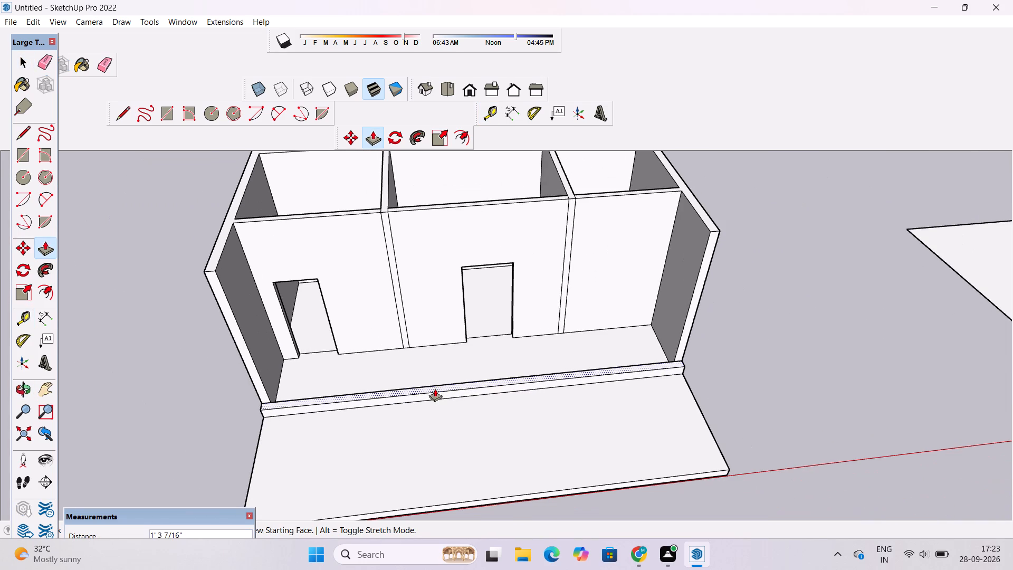
pyautogui.press('o')
pyautogui.moveTo(430, 392); pyautogui.dragTo(660, 280)
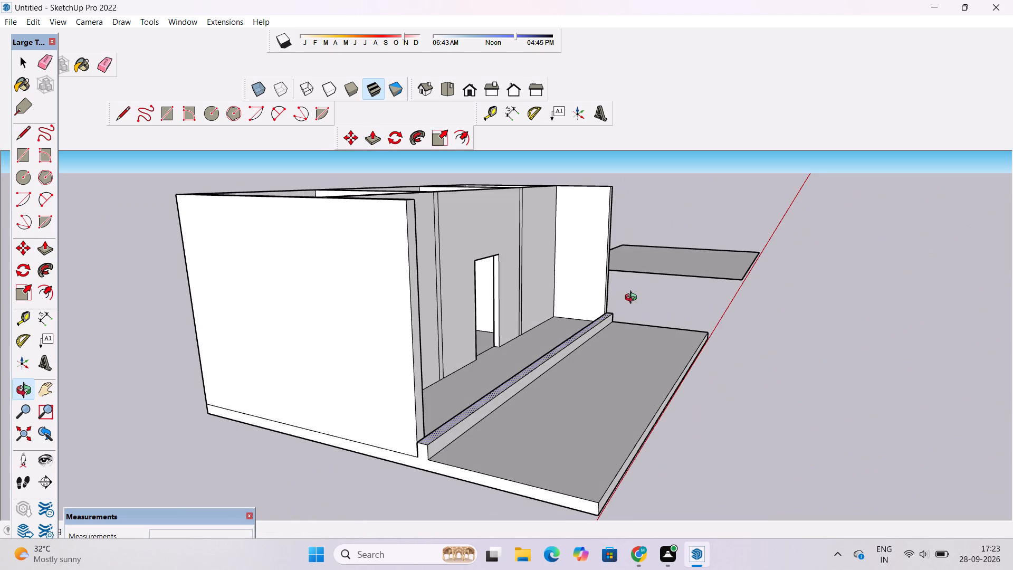
pyautogui.scroll(3, 533, 385)
pyautogui.moveTo(529, 398); pyautogui.dragTo(528, 429)
pyautogui.keyDown('shift'); pyautogui.moveTo(527, 430); pyautogui.dragTo(483, 373); pyautogui.keyUp('shift')
pyautogui.press('p')
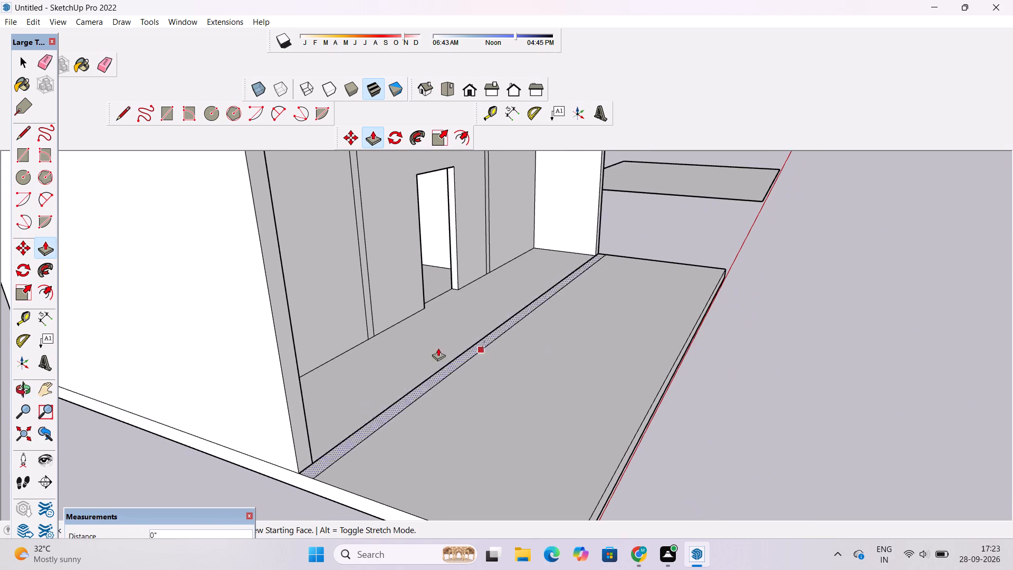
pyautogui.scroll(-6, 435, 331)
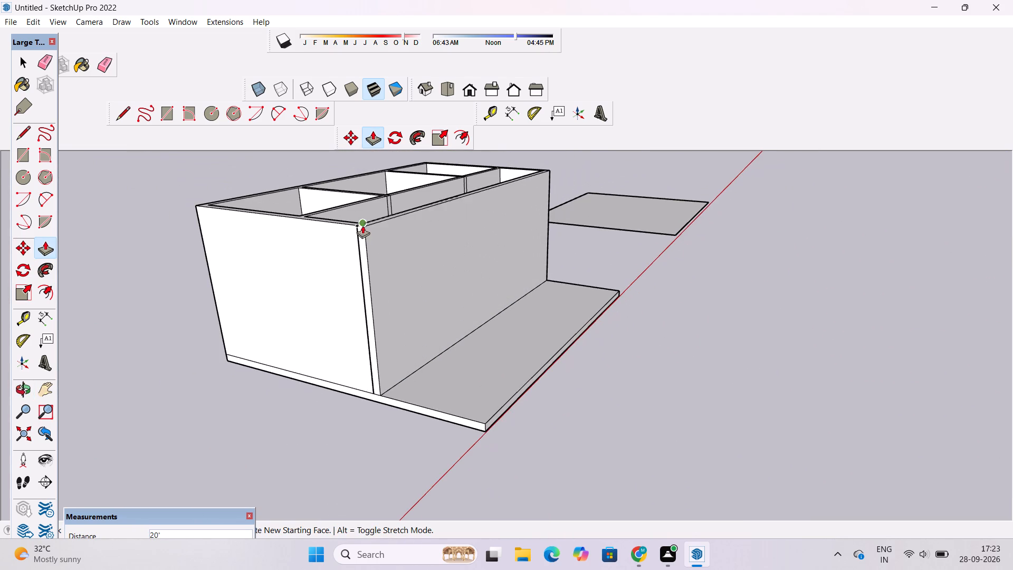
pyautogui.click(354, 225)
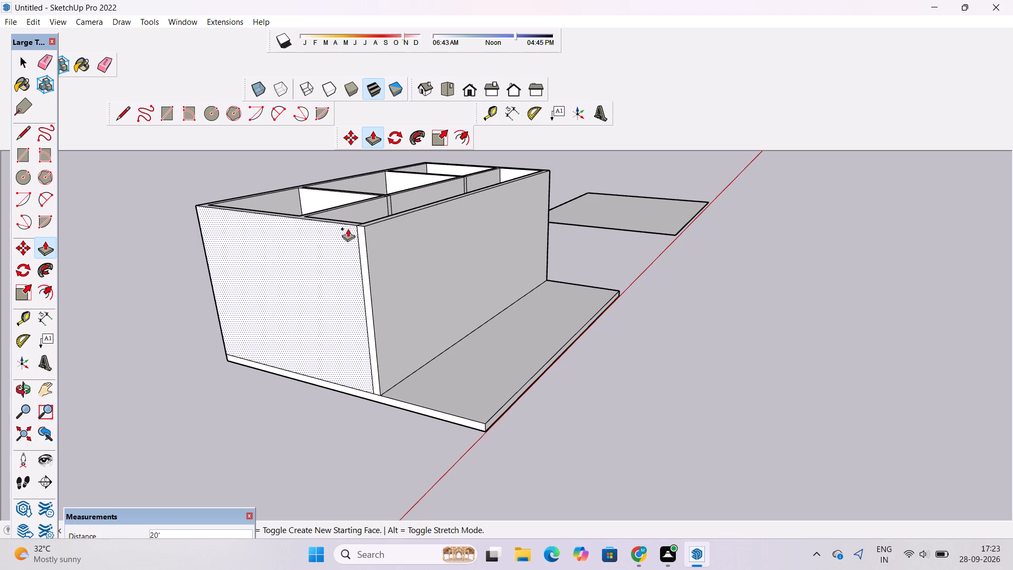
# Examine the walled block, its room partitions and door openings, and the separate flat slab from several angles and distances.
pyautogui.press('o')
pyautogui.scroll(-5, 346, 231)
pyautogui.moveTo(563, 256); pyautogui.dragTo(367, 294)
pyautogui.scroll(-7, 479, 254)
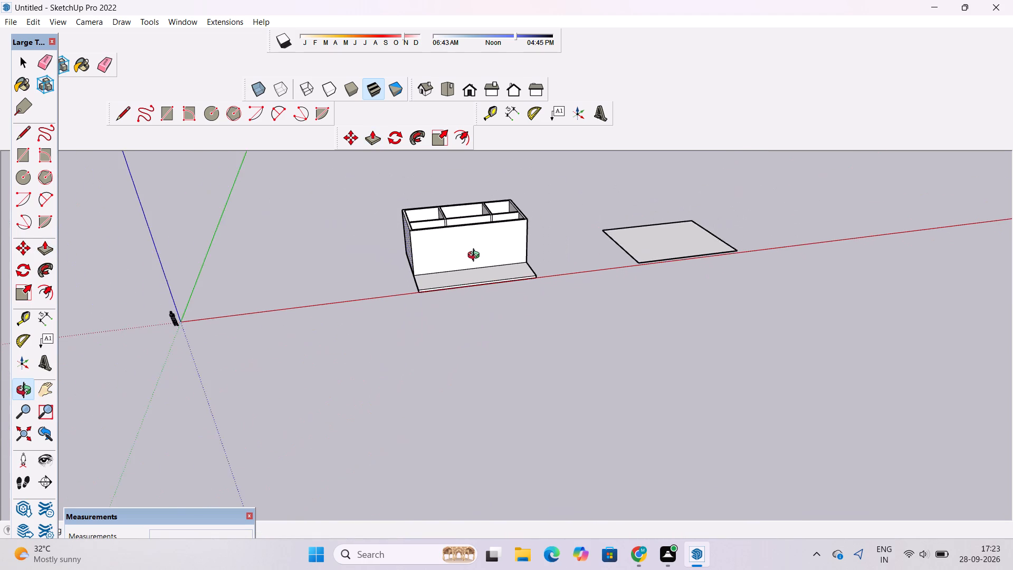
pyautogui.scroll(-2, 475, 256)
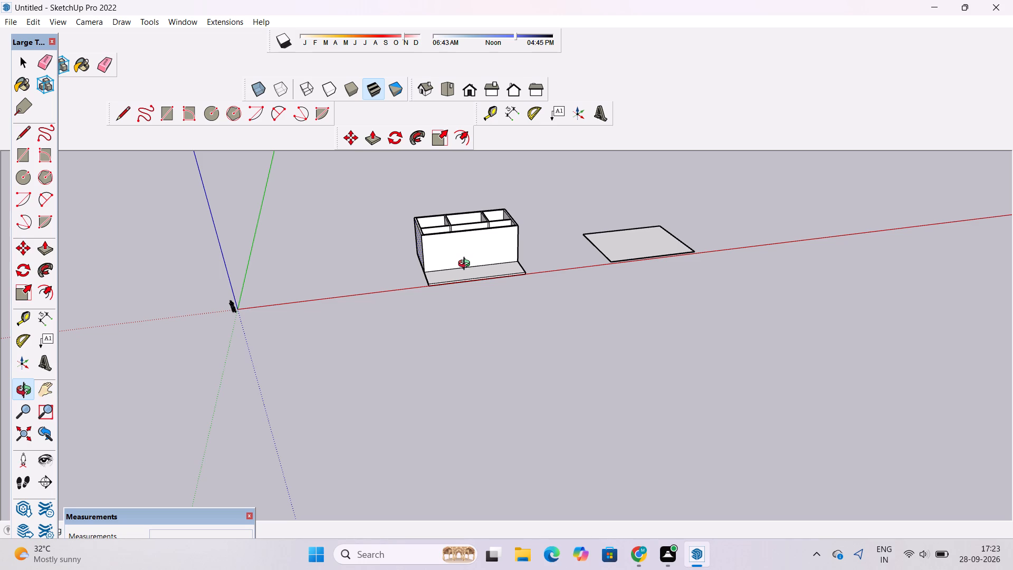
pyautogui.scroll(-2, 460, 270)
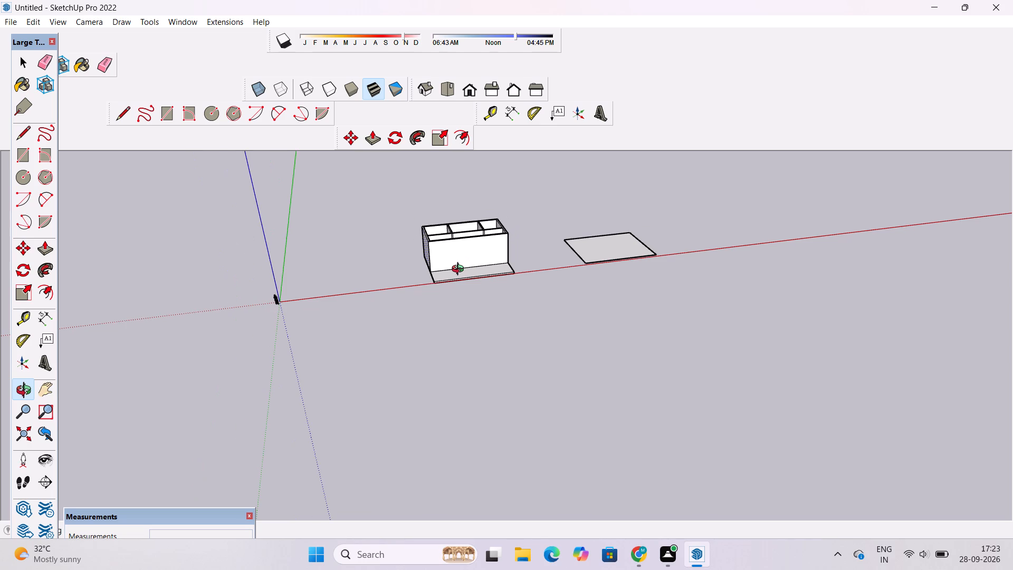
pyautogui.scroll(-4, 459, 270)
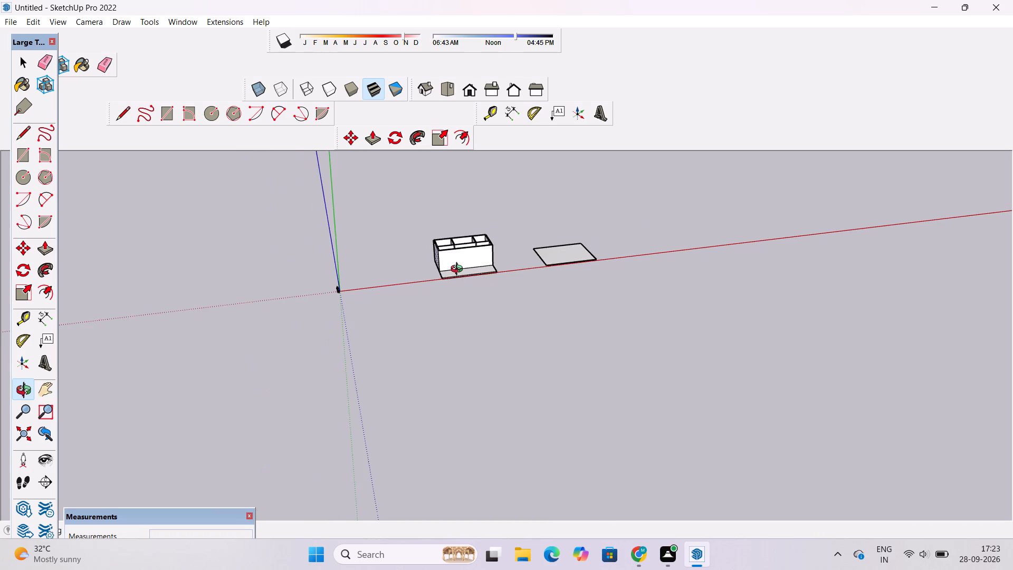
pyautogui.keyDown('shift'); pyautogui.moveTo(538, 264); pyautogui.dragTo(496, 322); pyautogui.keyUp('shift')
pyautogui.scroll(11, 445, 314)
pyautogui.moveTo(451, 353); pyautogui.dragTo(422, 306)
pyautogui.scroll(9, 408, 295)
pyautogui.moveTo(406, 311); pyautogui.dragTo(396, 458)
pyautogui.scroll(-5, 365, 364)
pyautogui.moveTo(369, 352); pyautogui.dragTo(380, 435)
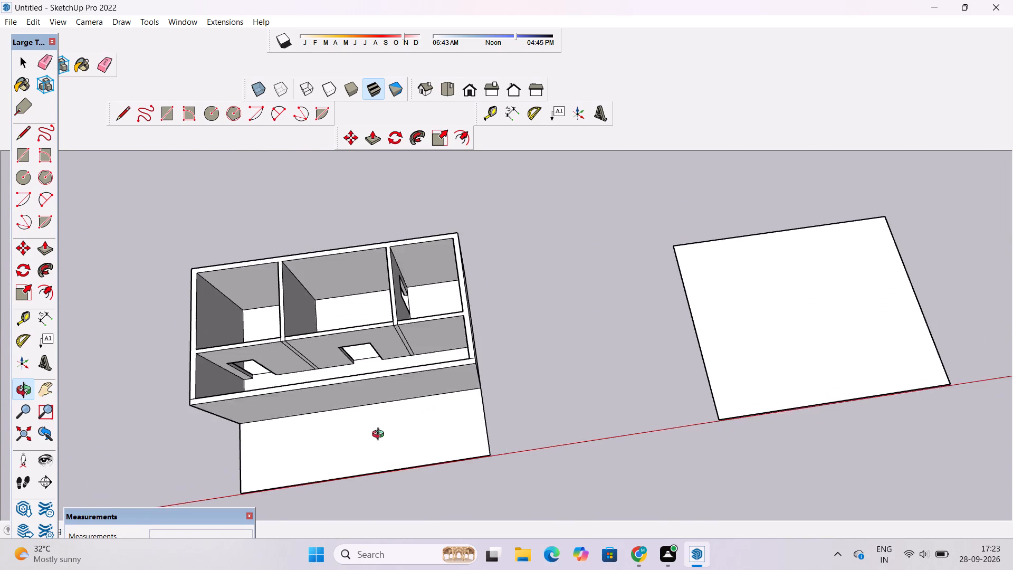
pyautogui.moveTo(380, 435); pyautogui.dragTo(380, 474)
pyautogui.scroll(5, 314, 319)
pyautogui.moveTo(406, 378); pyautogui.dragTo(493, 225)
pyautogui.scroll(-5, 458, 293)
pyautogui.moveTo(584, 379); pyautogui.dragTo(540, 376)
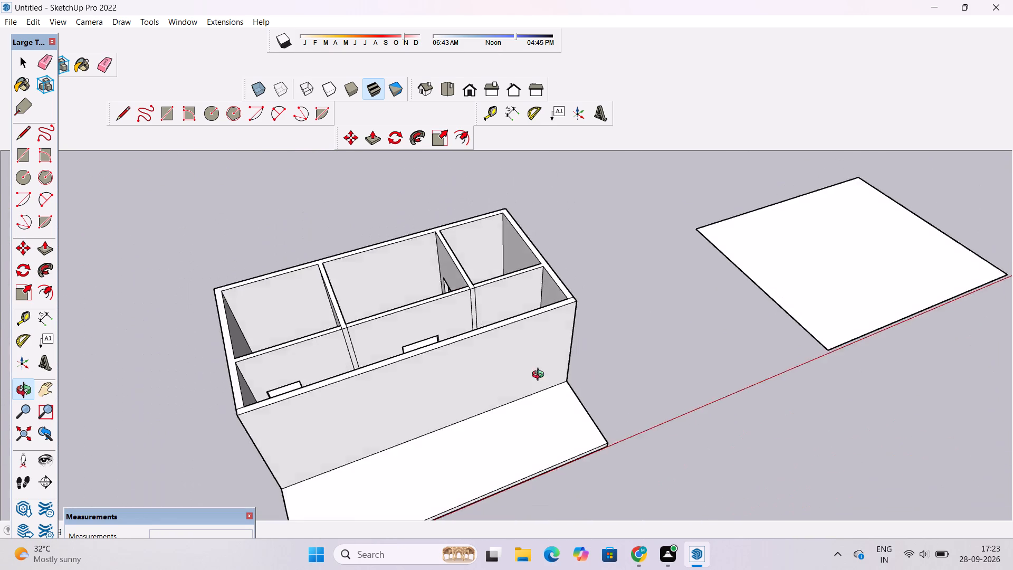
pyautogui.moveTo(540, 376); pyautogui.dragTo(447, 304)
pyautogui.scroll(4, 427, 330)
pyautogui.keyDown('shift'); pyautogui.moveTo(429, 341); pyautogui.dragTo(442, 271); pyautogui.keyUp('shift')
pyautogui.scroll(-5, 442, 276)
pyautogui.moveTo(462, 277); pyautogui.dragTo(482, 214)
pyautogui.keyDown('shift'); pyautogui.moveTo(444, 290); pyautogui.dragTo(464, 340); pyautogui.keyUp('shift')
pyautogui.scroll(-5, 442, 316)
pyautogui.moveTo(440, 329); pyautogui.dragTo(441, 440)
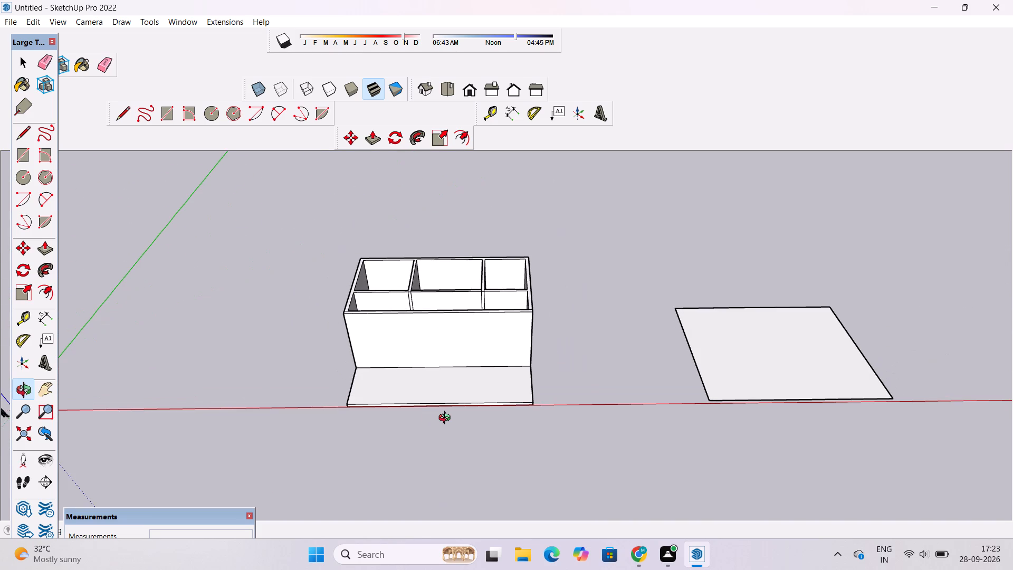
pyautogui.scroll(1, 448, 419)
pyautogui.moveTo(430, 404); pyautogui.dragTo(407, 414)
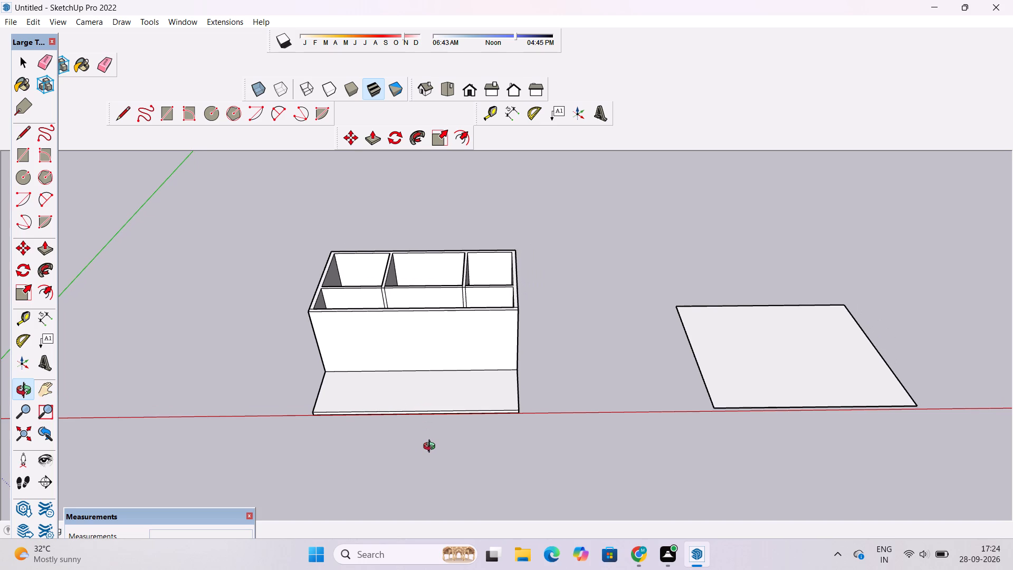
pyautogui.moveTo(438, 440); pyautogui.dragTo(437, 489)
pyautogui.scroll(2, 447, 359)
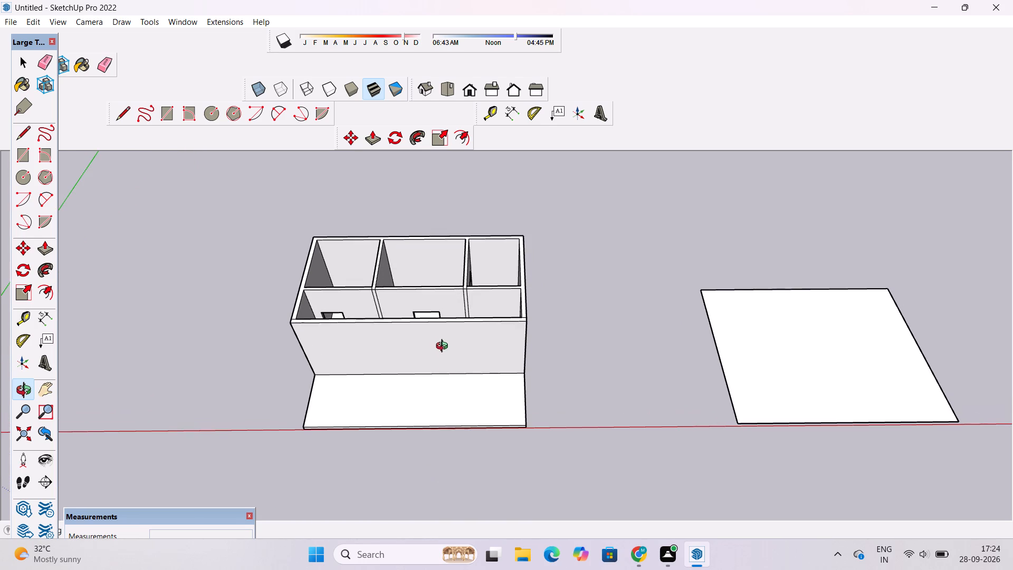
pyautogui.scroll(4, 390, 278)
pyautogui.keyDown('shift'); pyautogui.moveTo(394, 300); pyautogui.dragTo(412, 334); pyautogui.keyUp('shift')
pyautogui.scroll(1, 412, 334)
pyautogui.keyDown('shift'); pyautogui.moveTo(402, 345); pyautogui.dragTo(400, 334); pyautogui.keyUp('shift')
pyautogui.moveTo(398, 365); pyautogui.dragTo(419, 275)
pyautogui.scroll(-4, 421, 267)
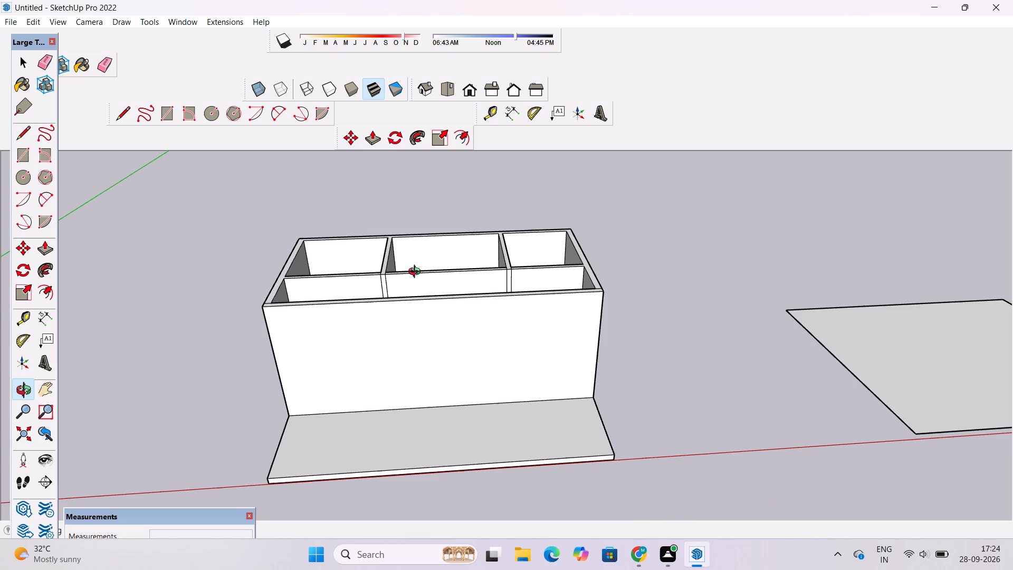
pyautogui.scroll(-2, 416, 274)
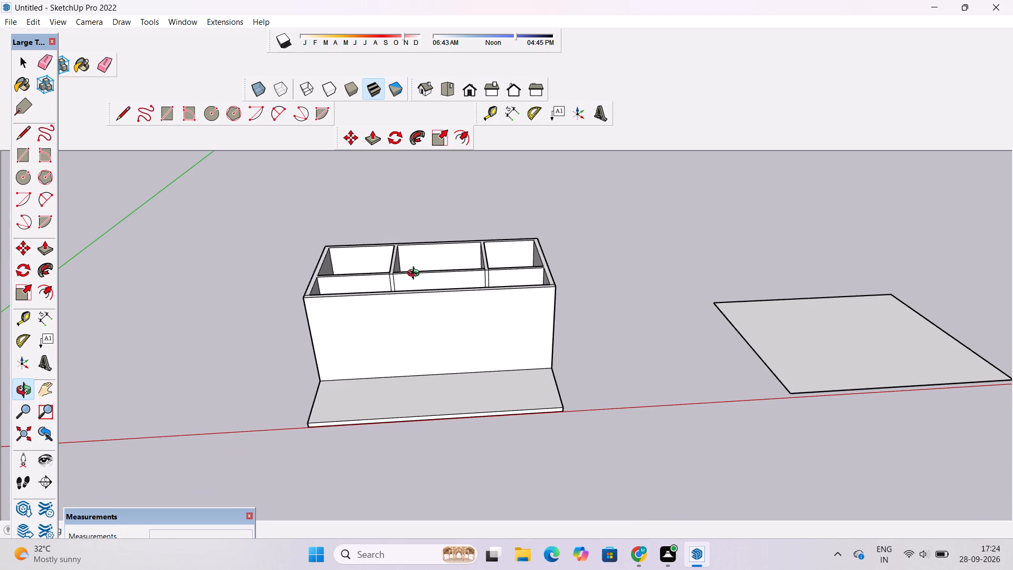
pyautogui.scroll(-2, 416, 274)
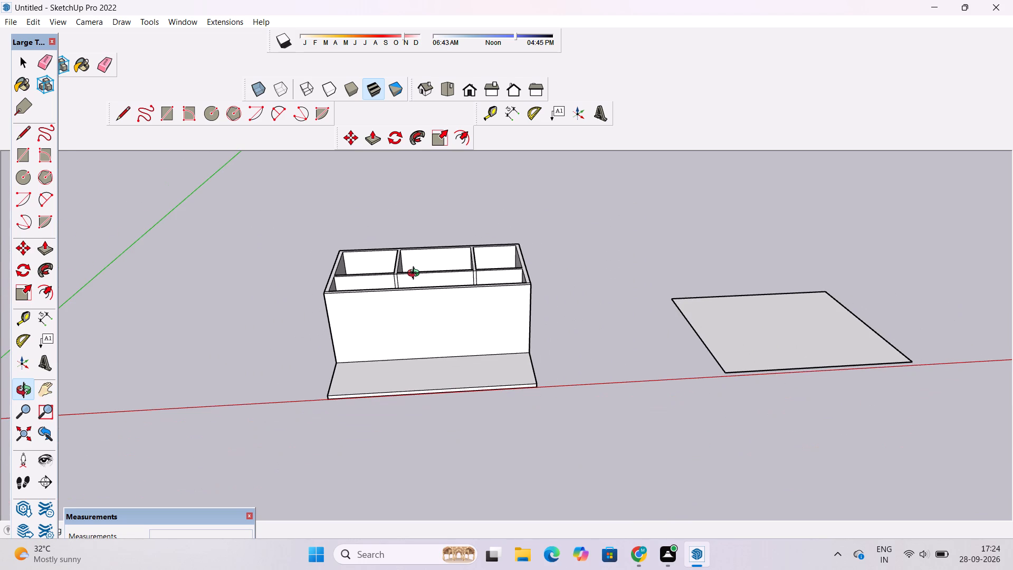
pyautogui.scroll(-1, 416, 274)
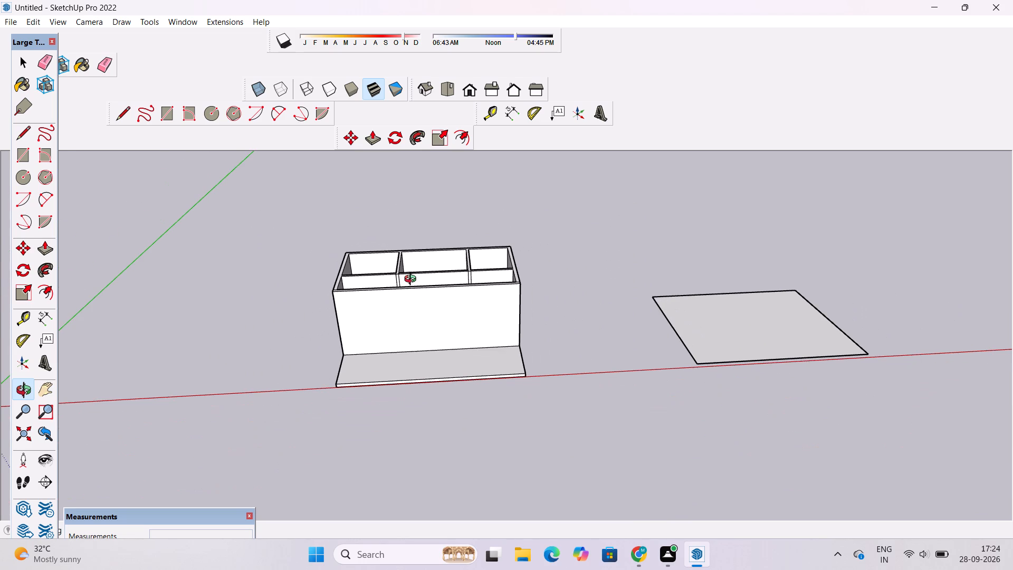
pyautogui.scroll(-2, 413, 280)
pyautogui.moveTo(416, 291); pyautogui.dragTo(412, 327)
pyautogui.scroll(3, 399, 330)
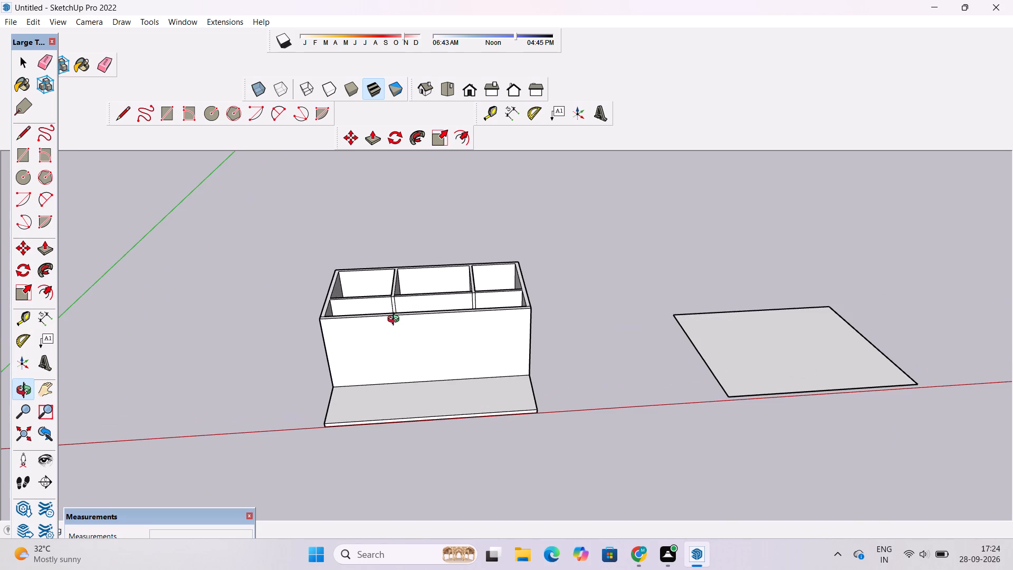
pyautogui.scroll(-4, 396, 320)
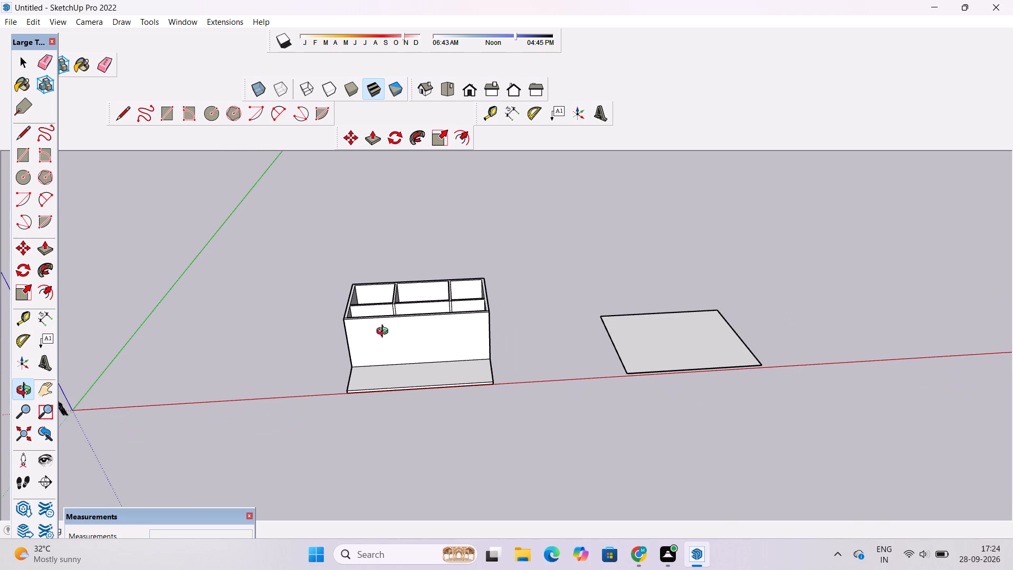
pyautogui.scroll(2, 385, 314)
pyautogui.keyDown('shift'); pyautogui.moveTo(410, 327); pyautogui.dragTo(409, 373); pyautogui.keyUp('shift')
pyautogui.moveTo(421, 385); pyautogui.dragTo(405, 450)
pyautogui.scroll(4, 402, 379)
pyautogui.keyDown('shift'); pyautogui.moveTo(402, 379); pyautogui.dragTo(384, 325); pyautogui.keyUp('shift')
pyautogui.moveTo(439, 378); pyautogui.dragTo(436, 436)
pyautogui.scroll(2, 479, 375)
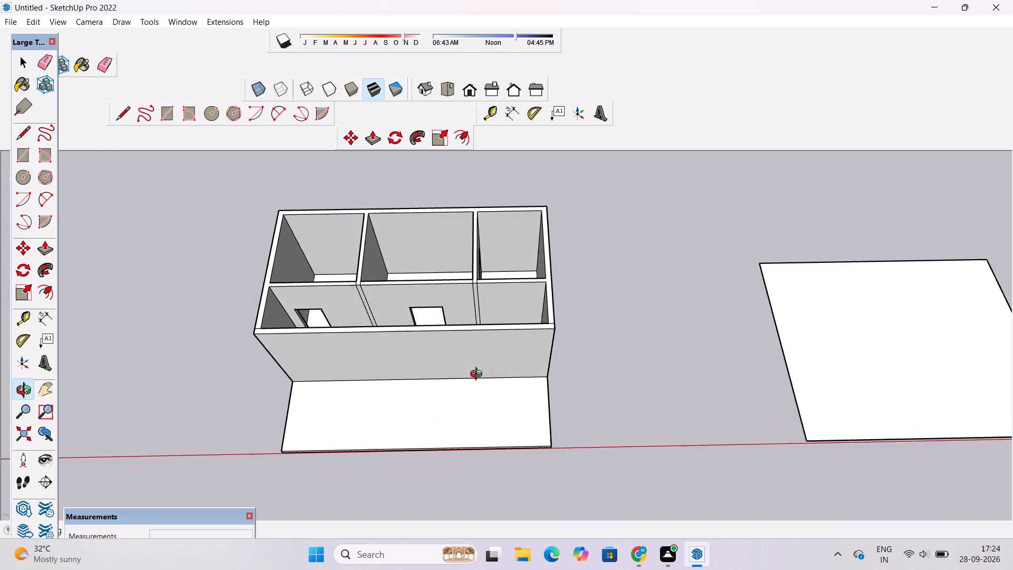
pyautogui.scroll(1, 479, 375)
pyautogui.keyDown('shift'); pyautogui.moveTo(465, 353); pyautogui.dragTo(387, 356); pyautogui.keyUp('shift')
pyautogui.keyDown('shift'); pyautogui.moveTo(436, 337); pyautogui.dragTo(419, 341); pyautogui.keyUp('shift')
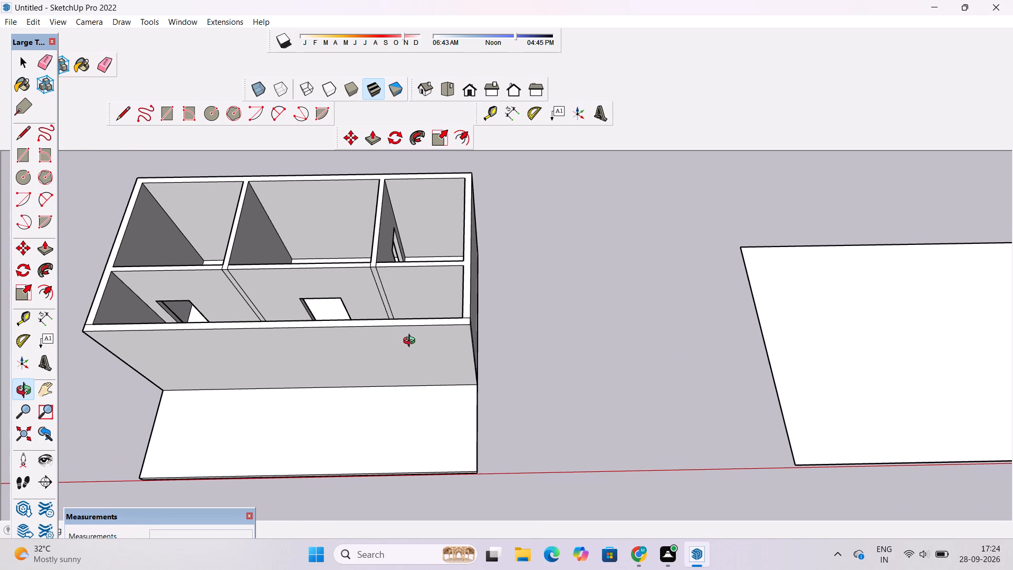
pyautogui.scroll(-3, 412, 342)
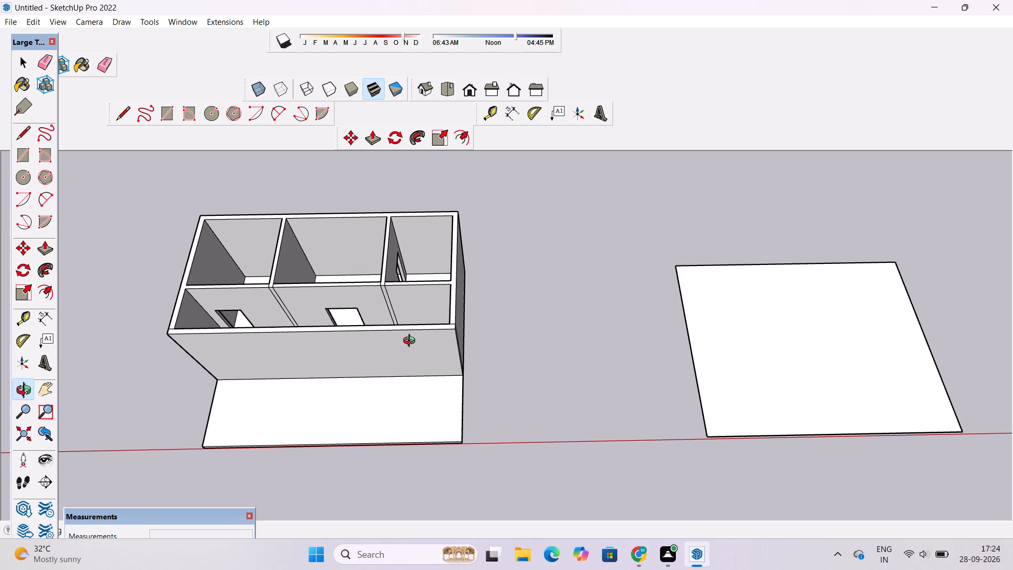
pyautogui.scroll(-1, 412, 342)
pyautogui.moveTo(374, 370); pyautogui.dragTo(379, 298)
pyautogui.keyDown('shift'); pyautogui.moveTo(357, 325); pyautogui.dragTo(400, 303); pyautogui.keyUp('shift')
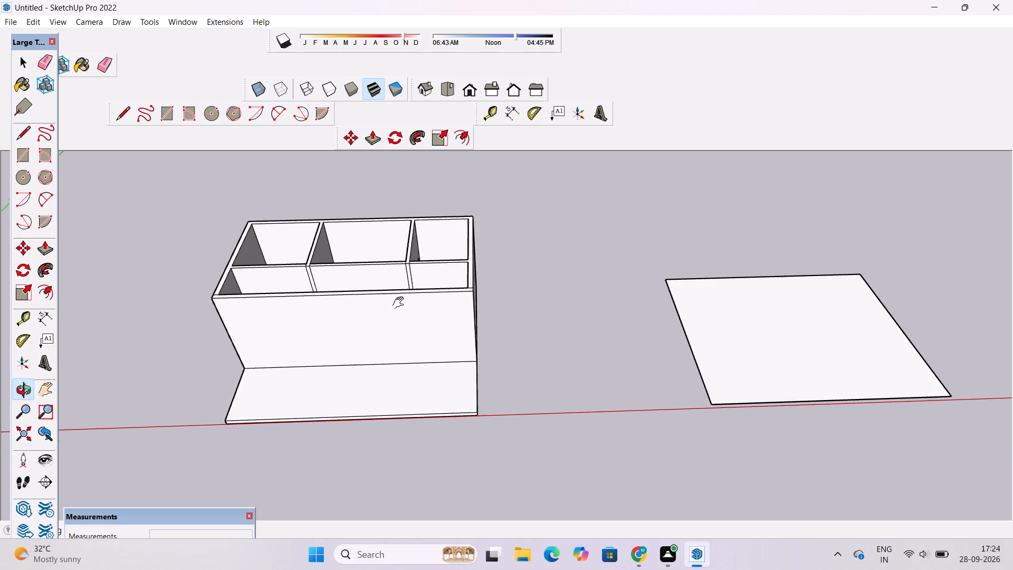
pyautogui.keyDown('shift'); pyautogui.moveTo(400, 303); pyautogui.dragTo(399, 303); pyautogui.keyUp('shift')
pyautogui.scroll(-5, 396, 308)
pyautogui.moveTo(445, 346); pyautogui.dragTo(534, 343)
pyautogui.scroll(3, 559, 331)
pyautogui.moveTo(376, 372); pyautogui.dragTo(422, 299)
pyautogui.keyDown('shift'); pyautogui.moveTo(417, 307); pyautogui.dragTo(400, 341); pyautogui.keyUp('shift')
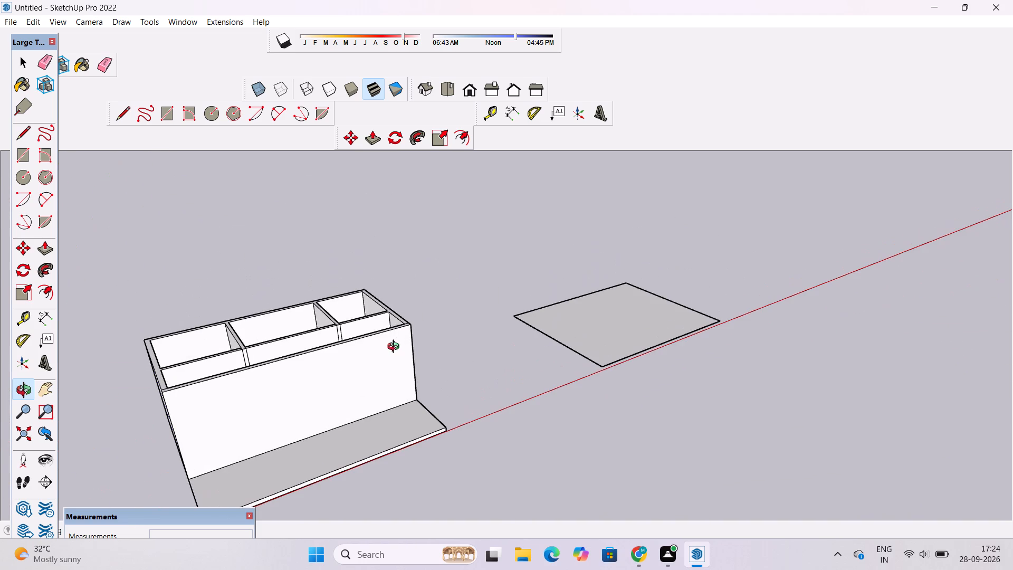
# Push/Pull the separate flat rectangle beside the house to a thickness of 1'.
pyautogui.press('space')
pyautogui.click(595, 336)
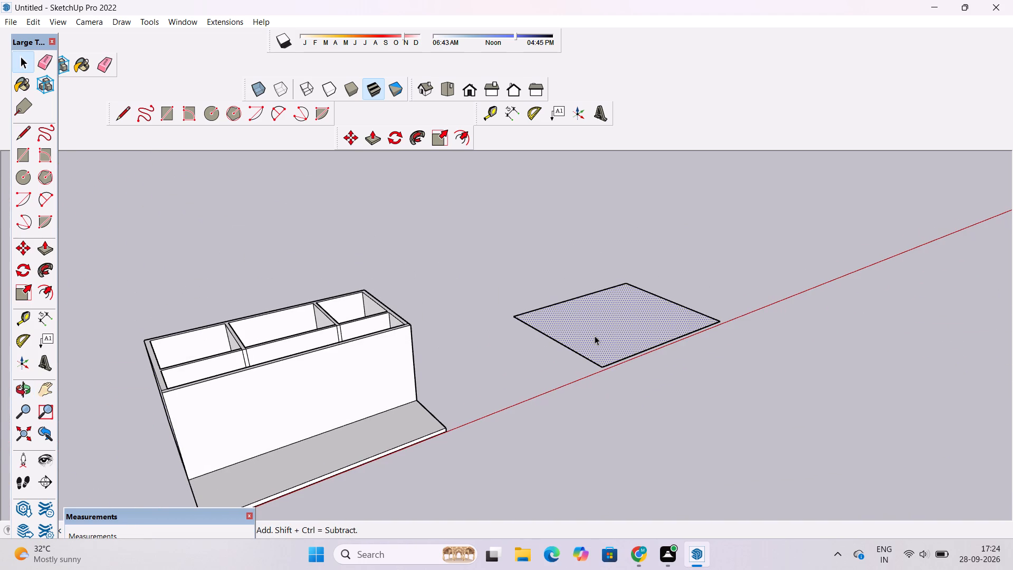
pyautogui.press('p')
pyautogui.click(595, 336)
pyautogui.write("1'")
pyautogui.press('Return')
pyautogui.press('space')
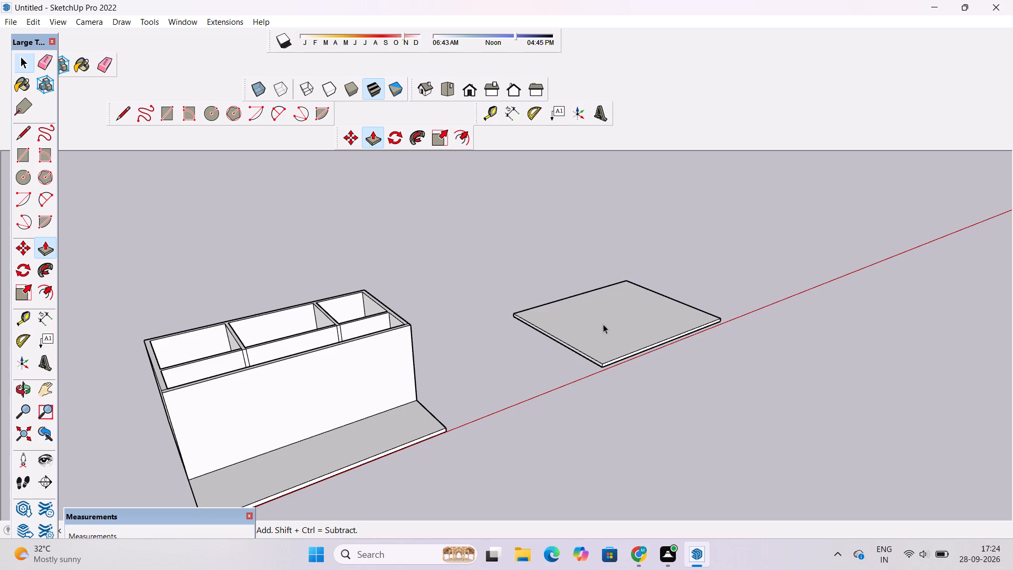
# Make a group from all faces and edges of the separate 1' slab.
pyautogui.click(507, 226)
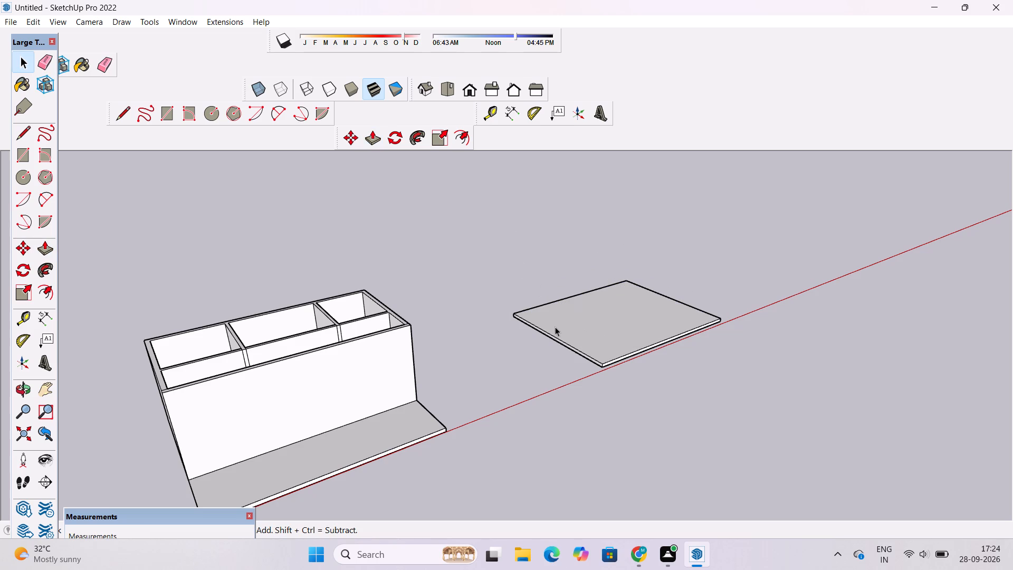
pyautogui.click(570, 325)
pyautogui.doubleClick(568, 326)
pyautogui.click(597, 239)
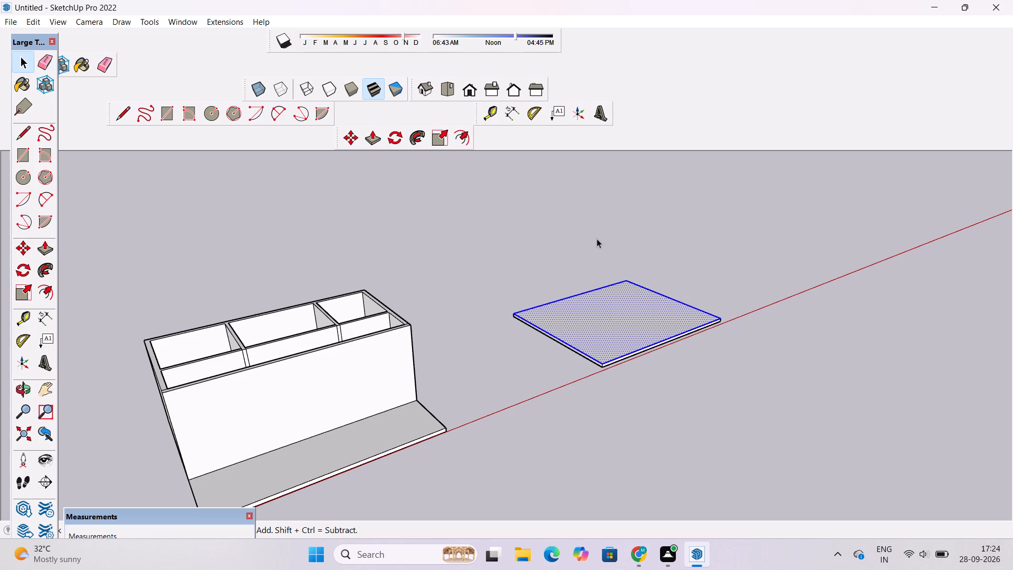
pyautogui.tripleClick(599, 328)
pyautogui.click(599, 328)
pyautogui.rightClick(599, 328)
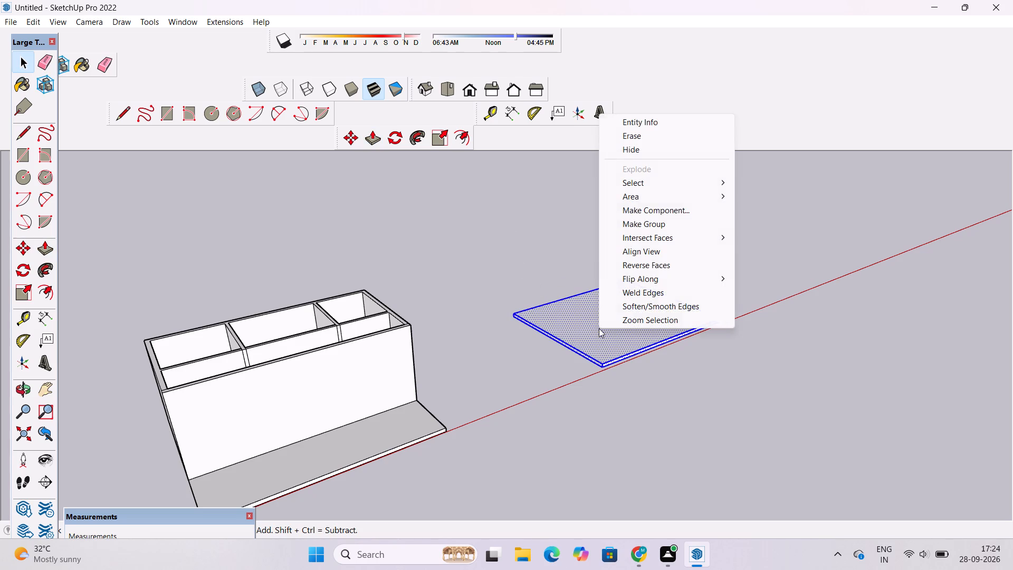
pyautogui.click(648, 221)
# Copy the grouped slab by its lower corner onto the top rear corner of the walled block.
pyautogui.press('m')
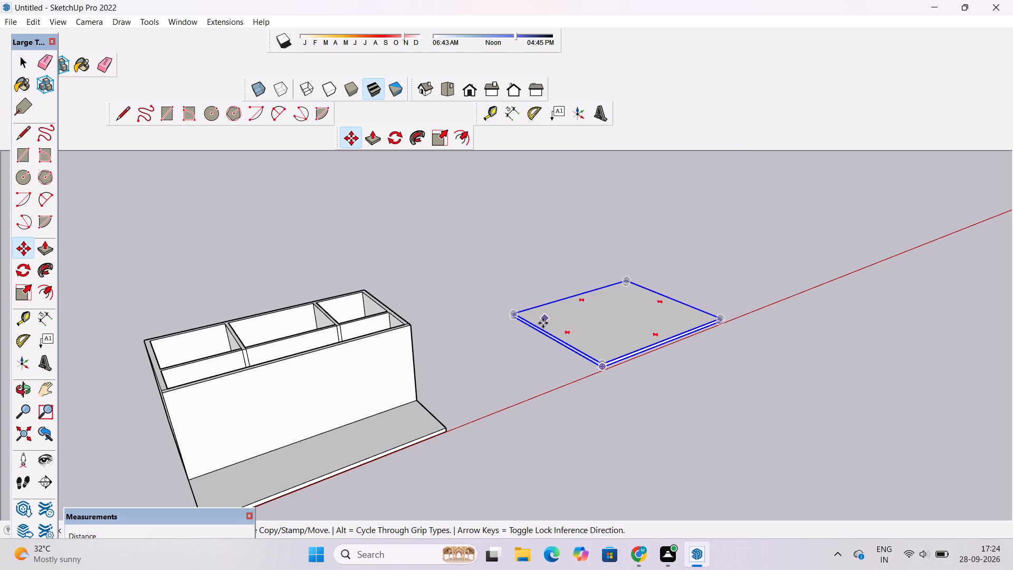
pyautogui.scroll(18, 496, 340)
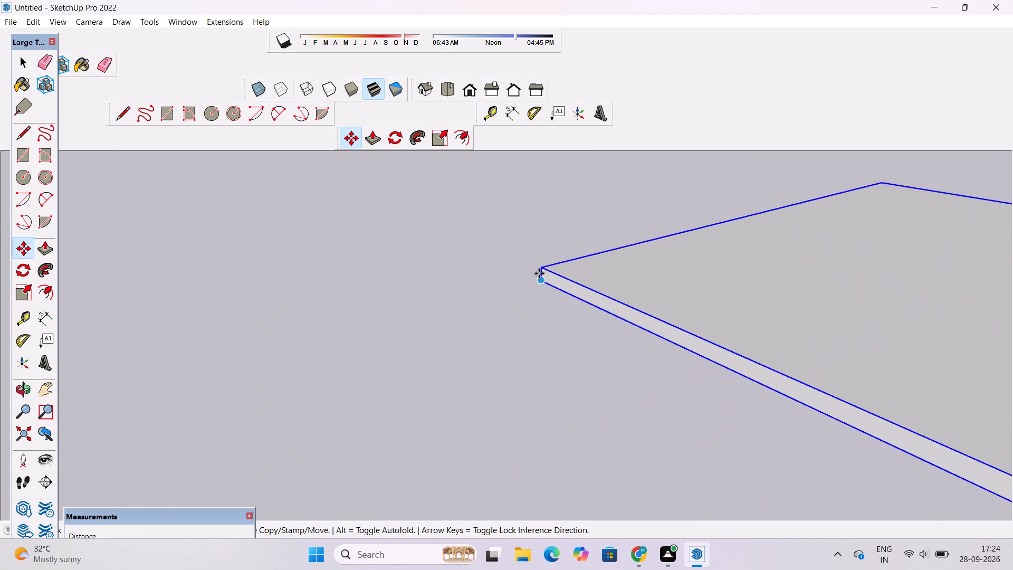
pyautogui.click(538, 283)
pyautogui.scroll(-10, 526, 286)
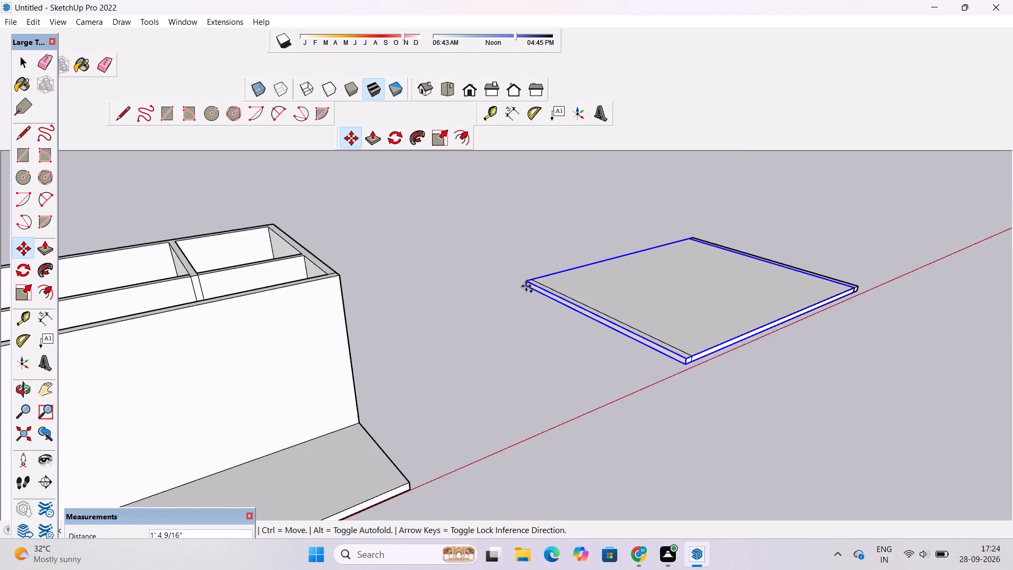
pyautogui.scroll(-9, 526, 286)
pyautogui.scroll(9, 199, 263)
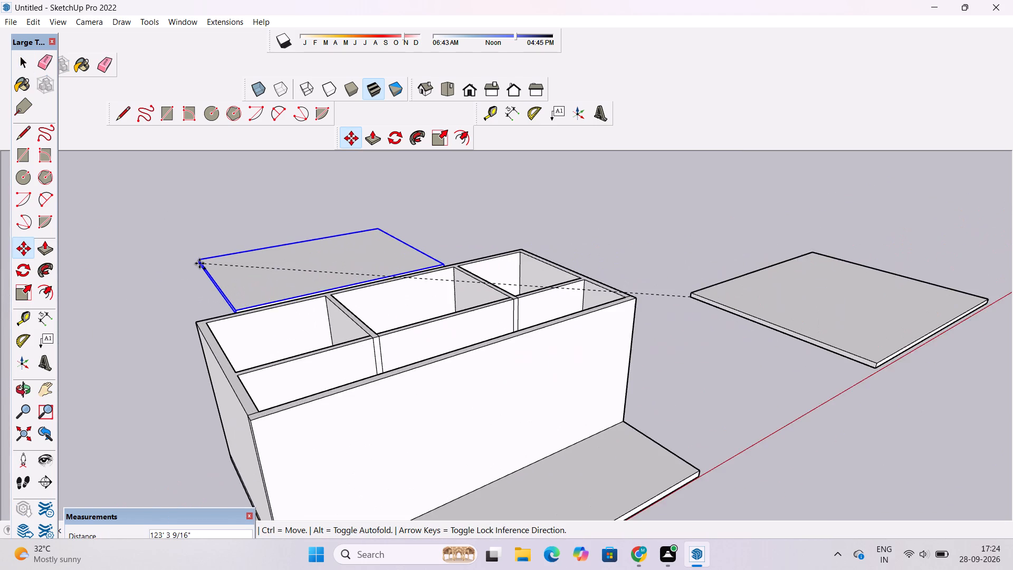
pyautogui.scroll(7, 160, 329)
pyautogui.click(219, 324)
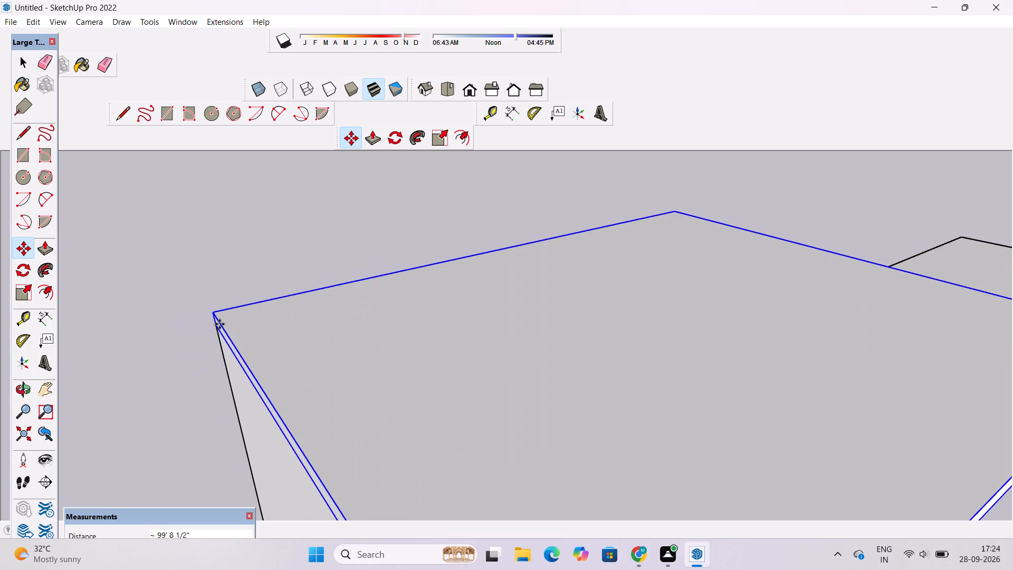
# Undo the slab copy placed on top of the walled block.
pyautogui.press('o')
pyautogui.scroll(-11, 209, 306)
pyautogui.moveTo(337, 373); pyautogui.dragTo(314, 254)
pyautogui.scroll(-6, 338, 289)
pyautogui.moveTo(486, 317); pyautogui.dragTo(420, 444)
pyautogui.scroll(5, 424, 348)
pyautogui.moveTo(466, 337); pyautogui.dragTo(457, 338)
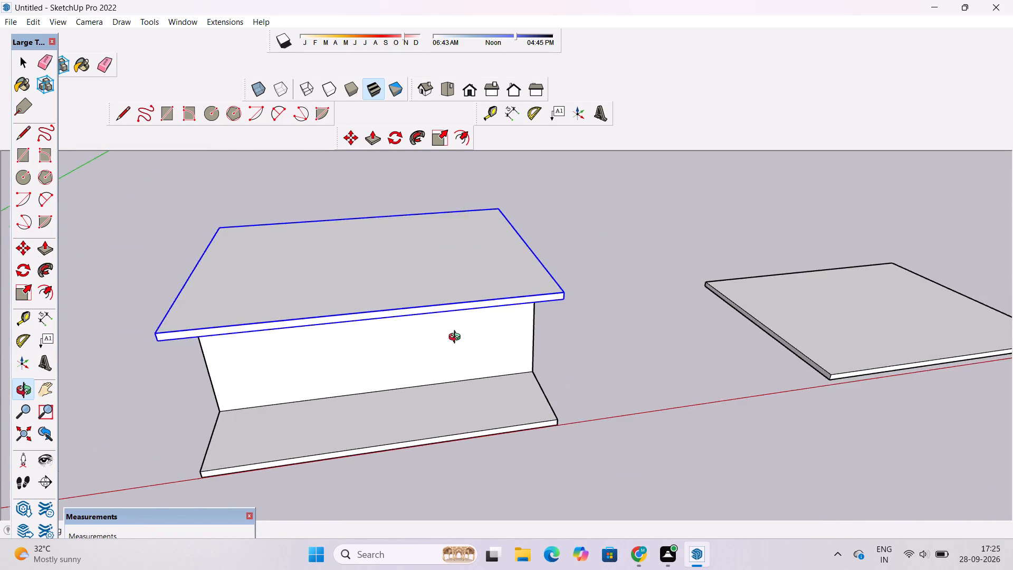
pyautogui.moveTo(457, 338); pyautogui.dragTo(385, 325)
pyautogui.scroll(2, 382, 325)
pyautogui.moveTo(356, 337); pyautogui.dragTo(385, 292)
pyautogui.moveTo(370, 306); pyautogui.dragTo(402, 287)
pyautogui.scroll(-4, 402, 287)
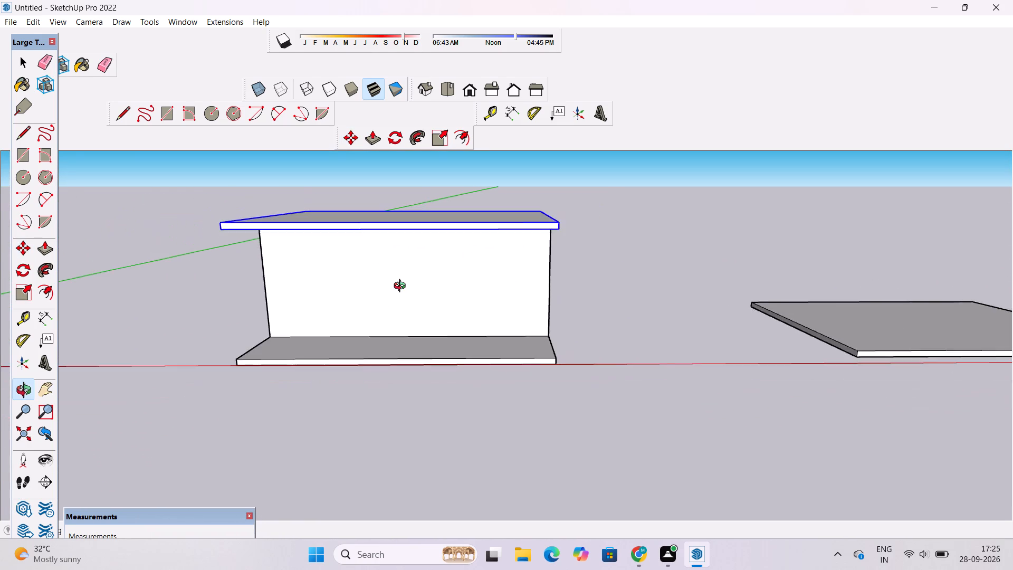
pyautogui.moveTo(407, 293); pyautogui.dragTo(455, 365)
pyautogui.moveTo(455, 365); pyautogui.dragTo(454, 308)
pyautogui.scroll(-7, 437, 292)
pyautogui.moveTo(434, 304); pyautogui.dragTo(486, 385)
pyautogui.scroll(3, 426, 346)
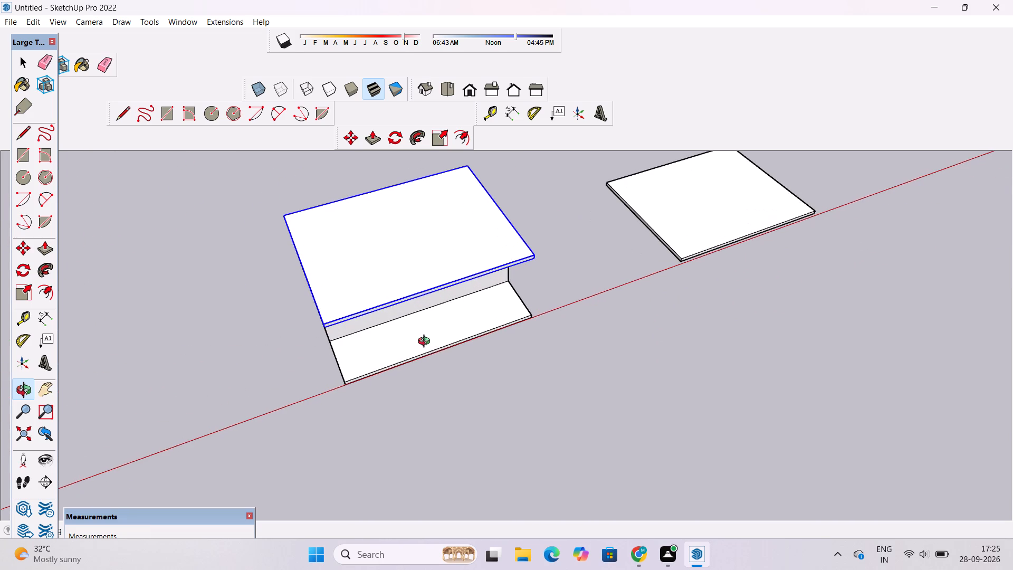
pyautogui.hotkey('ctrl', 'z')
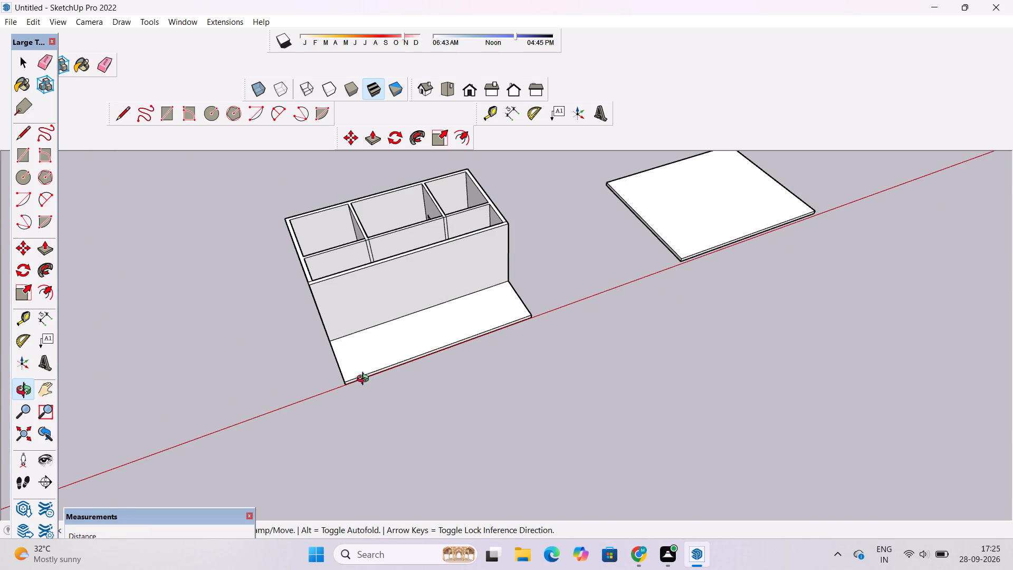
# Draw a door rectangle about 8' wide and 13' high on the front wall, rising from its base edge.
pyautogui.moveTo(428, 369); pyautogui.dragTo(386, 326)
pyautogui.moveTo(388, 335); pyautogui.dragTo(383, 295)
pyautogui.keyDown('shift'); pyautogui.moveTo(388, 283); pyautogui.dragTo(364, 366); pyautogui.keyUp('shift')
pyautogui.scroll(4, 362, 368)
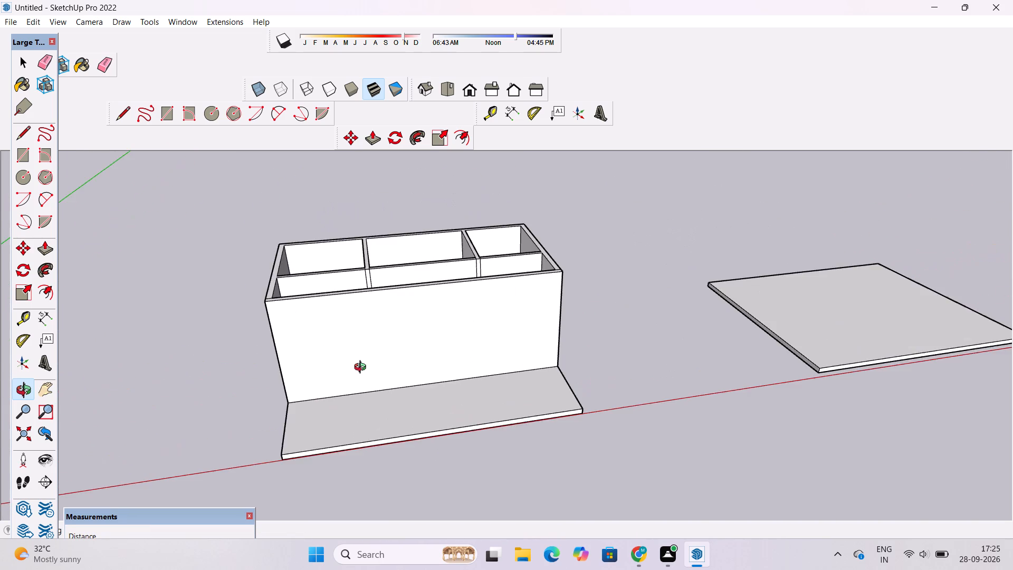
pyautogui.moveTo(361, 372); pyautogui.dragTo(355, 345)
pyautogui.scroll(3, 361, 352)
pyautogui.keyDown('shift'); pyautogui.moveTo(361, 360); pyautogui.dragTo(344, 374); pyautogui.keyUp('shift')
pyautogui.moveTo(336, 393); pyautogui.dragTo(331, 359)
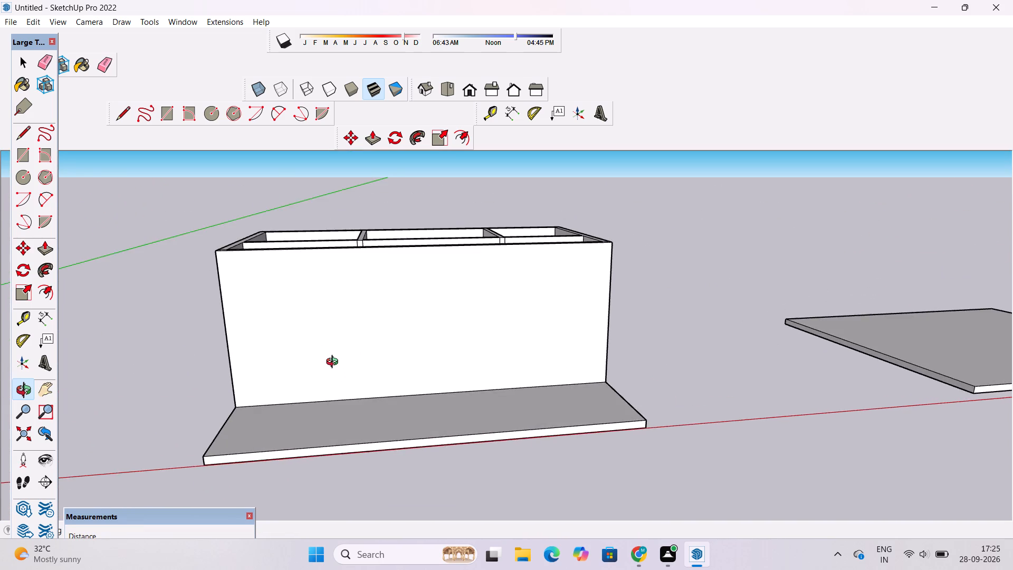
pyautogui.scroll(2, 335, 363)
pyautogui.keyDown('shift'); pyautogui.moveTo(336, 364); pyautogui.dragTo(329, 372); pyautogui.keyUp('shift')
pyautogui.press('r')
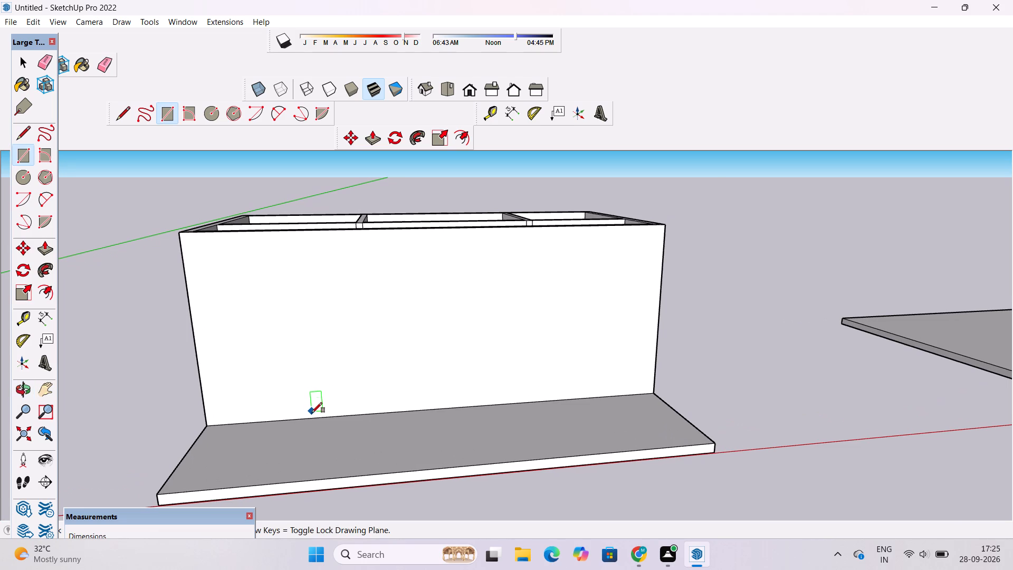
pyautogui.click(312, 416)
pyautogui.scroll(-2, 317, 405)
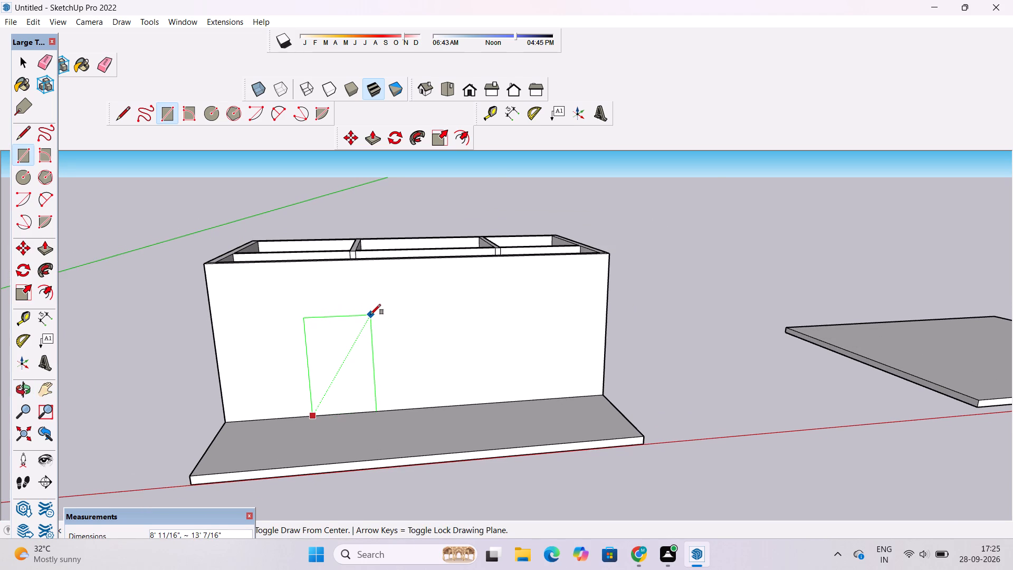
pyautogui.click(370, 315)
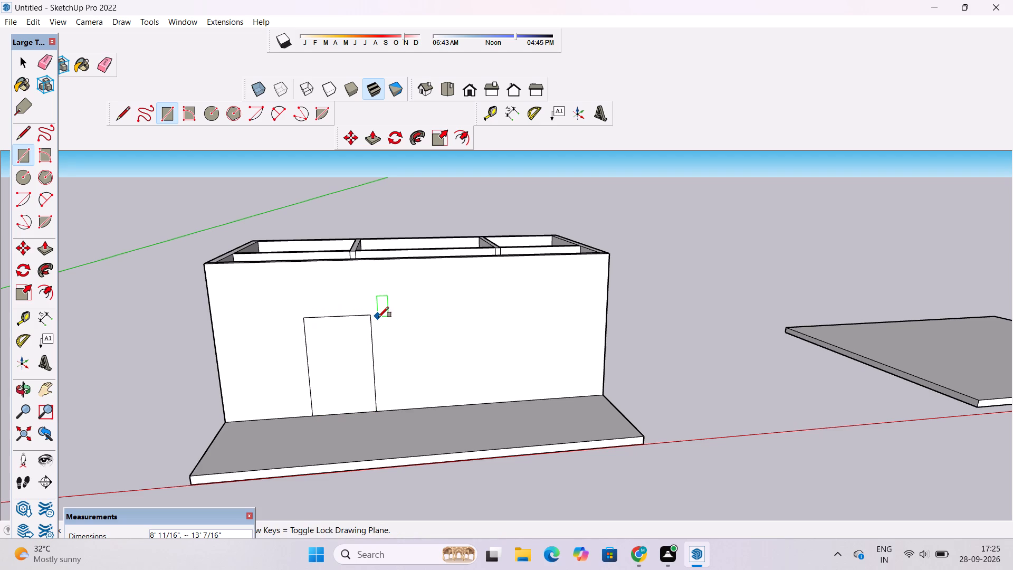
# Push/Pull the door rectangle 1' inward through the front wall to cut the entrance opening.
pyautogui.press('l')
pyautogui.press('o')
pyautogui.moveTo(452, 355); pyautogui.dragTo(391, 423)
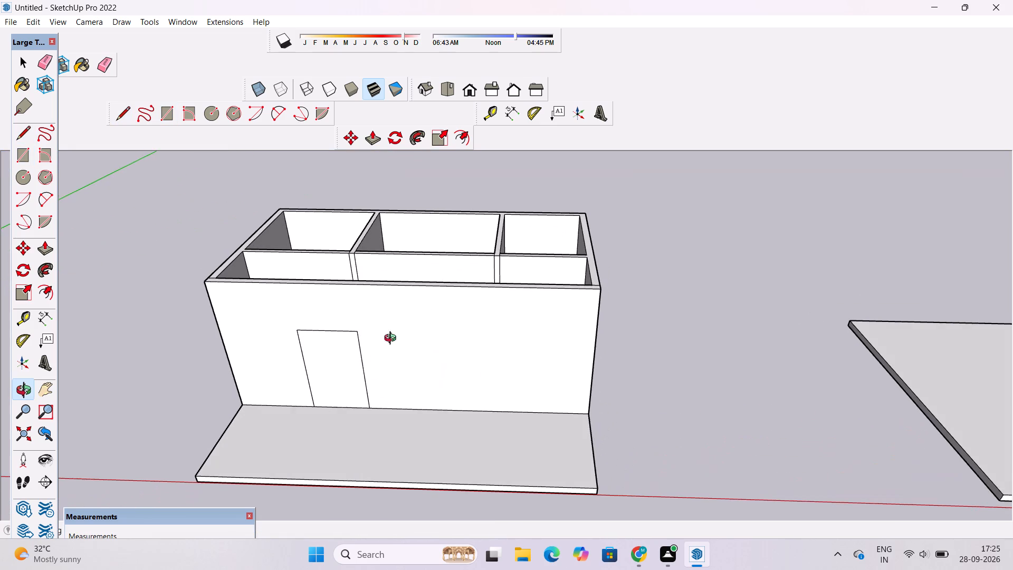
pyautogui.moveTo(329, 347); pyautogui.dragTo(372, 286)
pyautogui.moveTo(380, 331); pyautogui.dragTo(368, 350)
pyautogui.keyDown('shift'); pyautogui.moveTo(363, 342); pyautogui.dragTo(408, 313); pyautogui.keyUp('shift')
pyautogui.scroll(-3, 413, 301)
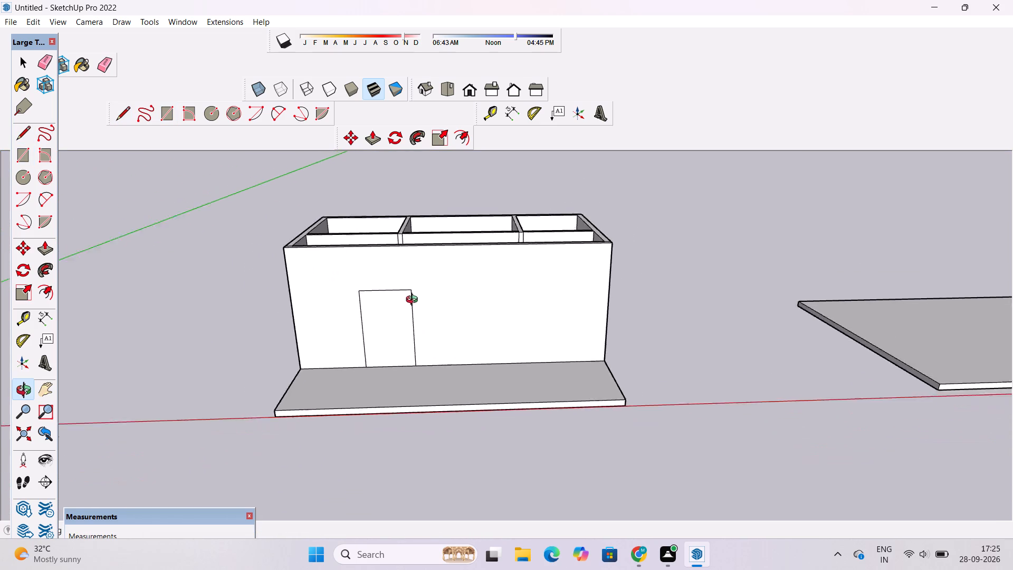
pyautogui.scroll(-3, 414, 301)
pyautogui.moveTo(376, 294); pyautogui.dragTo(378, 351)
pyautogui.scroll(3, 402, 338)
pyautogui.moveTo(404, 336); pyautogui.dragTo(397, 373)
pyautogui.scroll(4, 381, 313)
pyautogui.moveTo(386, 317); pyautogui.dragTo(379, 361)
pyautogui.keyDown('shift'); pyautogui.moveTo(383, 346); pyautogui.dragTo(376, 369); pyautogui.keyUp('shift')
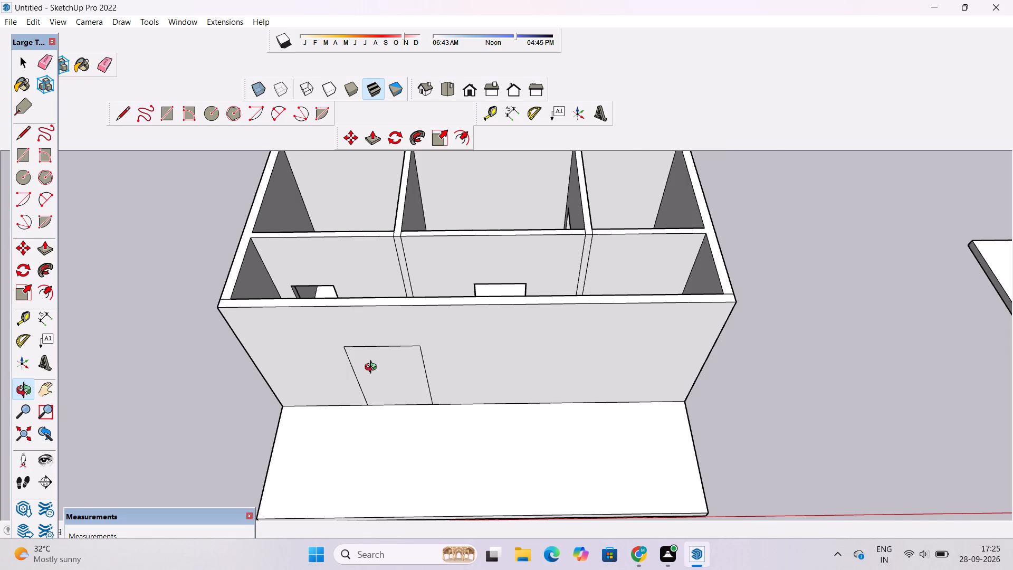
pyautogui.scroll(2, 373, 368)
pyautogui.moveTo(386, 339); pyautogui.dragTo(387, 347)
pyautogui.keyDown('shift'); pyautogui.moveTo(387, 350); pyautogui.dragTo(398, 310); pyautogui.keyUp('shift')
pyautogui.moveTo(382, 346); pyautogui.dragTo(394, 297)
pyautogui.keyDown('shift'); pyautogui.moveTo(396, 303); pyautogui.dragTo(392, 345); pyautogui.keyUp('shift')
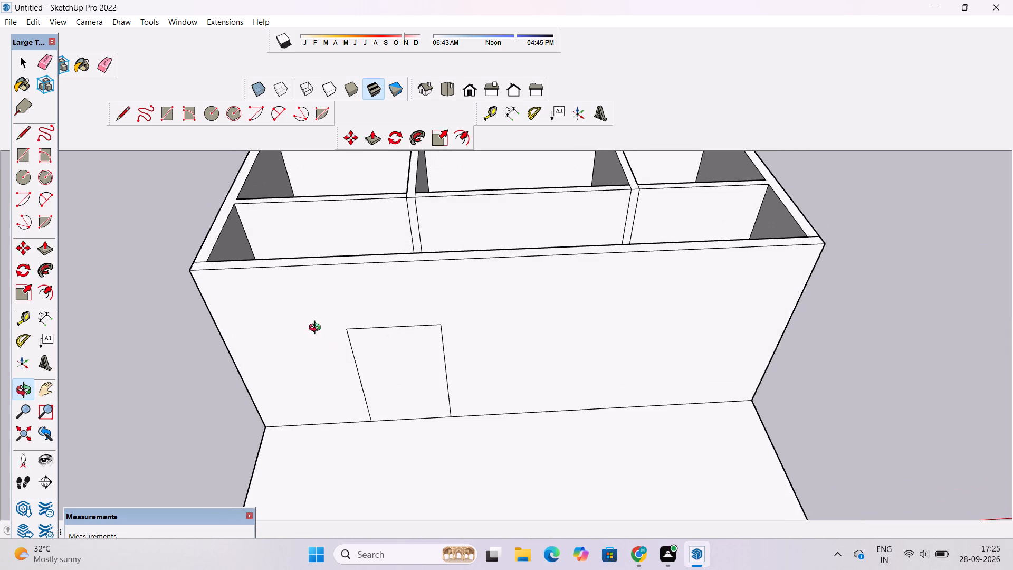
pyautogui.click(46, 252)
pyautogui.scroll(4, 407, 356)
pyautogui.click(407, 355)
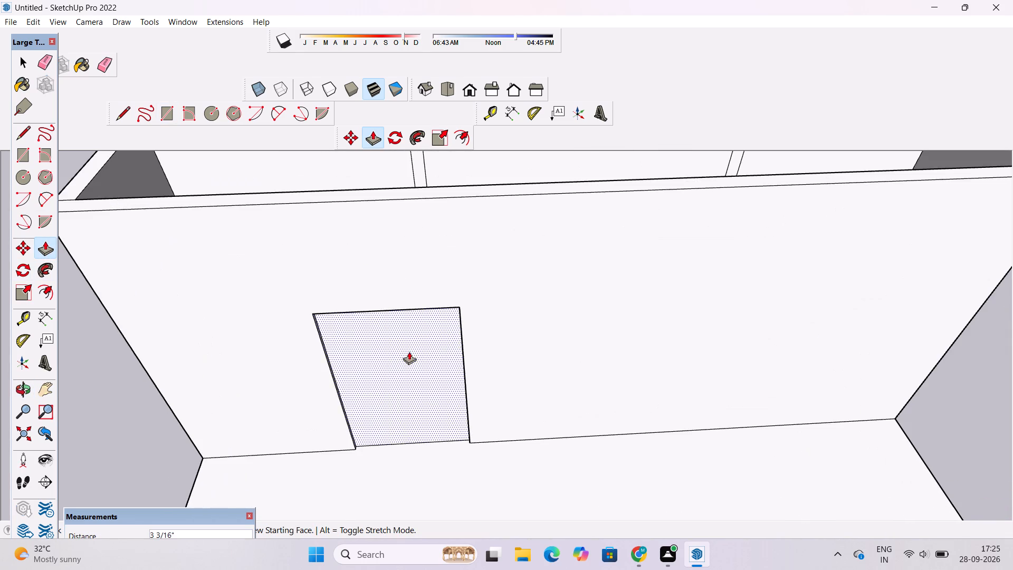
pyautogui.scroll(-3, 409, 351)
pyautogui.click(481, 231)
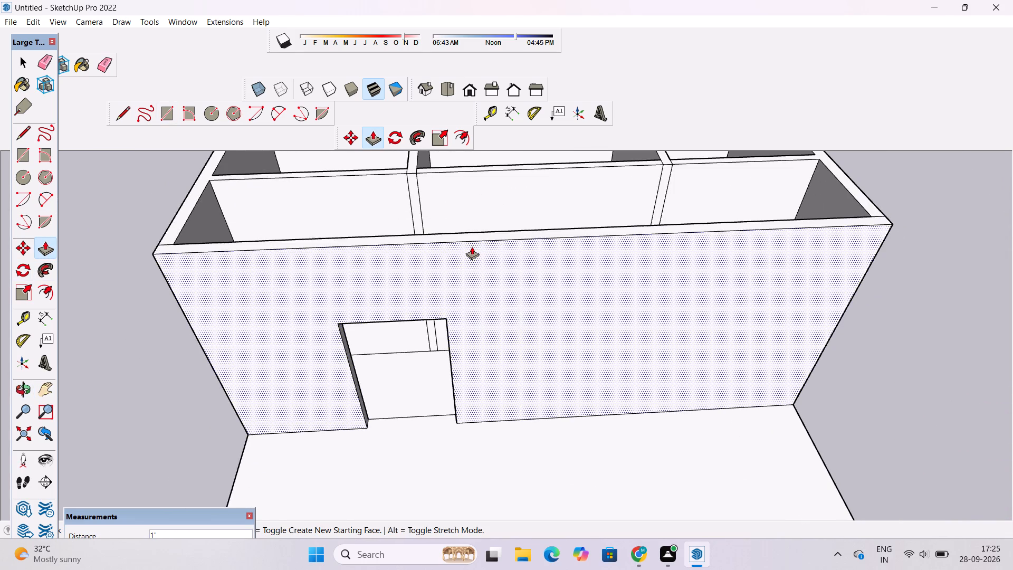
# Examine the new front door opening from the side and above, and clear the selection.
pyautogui.press('o')
pyautogui.scroll(-5, 472, 256)
pyautogui.moveTo(438, 363); pyautogui.dragTo(433, 185)
pyautogui.scroll(3, 415, 229)
pyautogui.moveTo(314, 288); pyautogui.dragTo(567, 365)
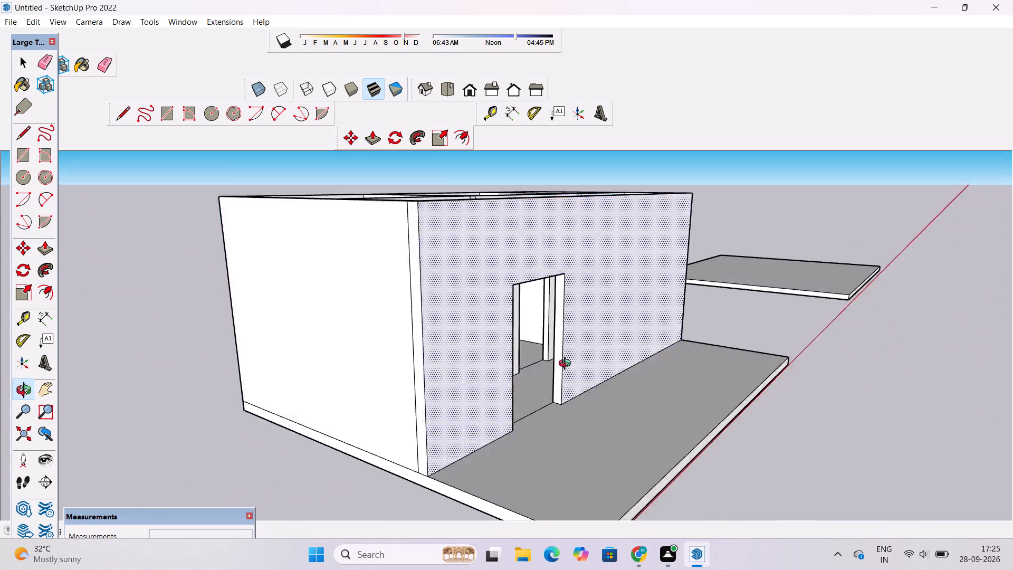
pyautogui.moveTo(567, 365); pyautogui.dragTo(549, 421)
pyautogui.moveTo(529, 414); pyautogui.dragTo(398, 381)
pyautogui.moveTo(437, 383); pyautogui.dragTo(364, 370)
pyautogui.keyDown('shift'); pyautogui.moveTo(361, 370); pyautogui.dragTo(338, 337); pyautogui.keyUp('shift')
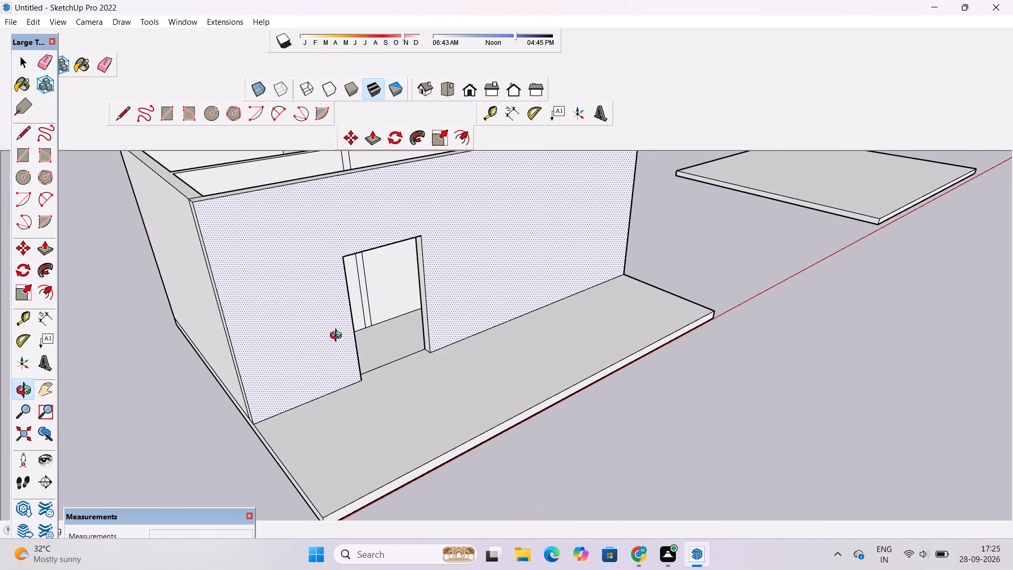
pyautogui.press('space')
pyautogui.click(136, 393)
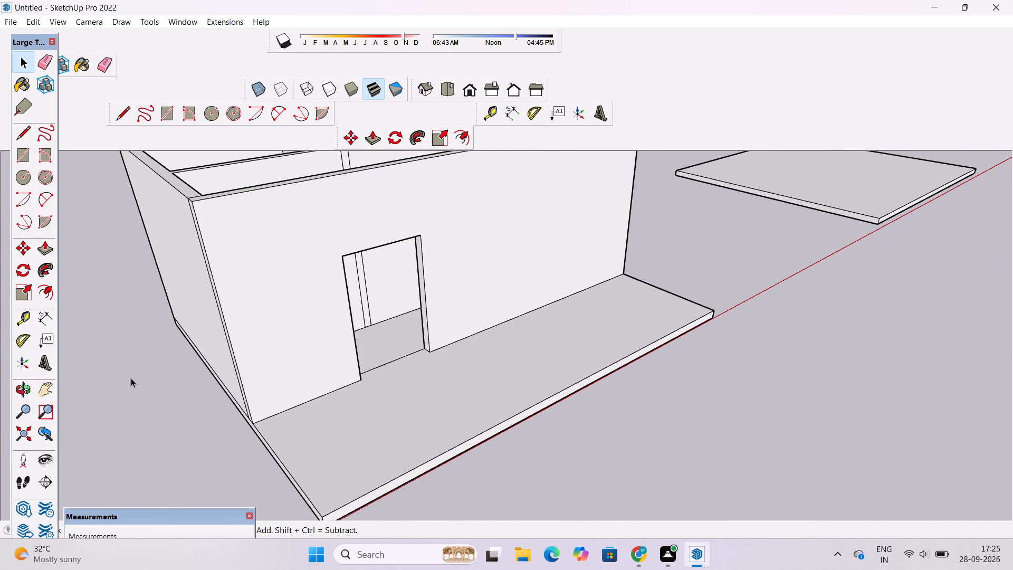
# Examine the walled block, its room partitions and front doorway from the front, both ends and above.
pyautogui.press('o')
pyautogui.scroll(-7, 131, 376)
pyautogui.moveTo(357, 389); pyautogui.dragTo(322, 330)
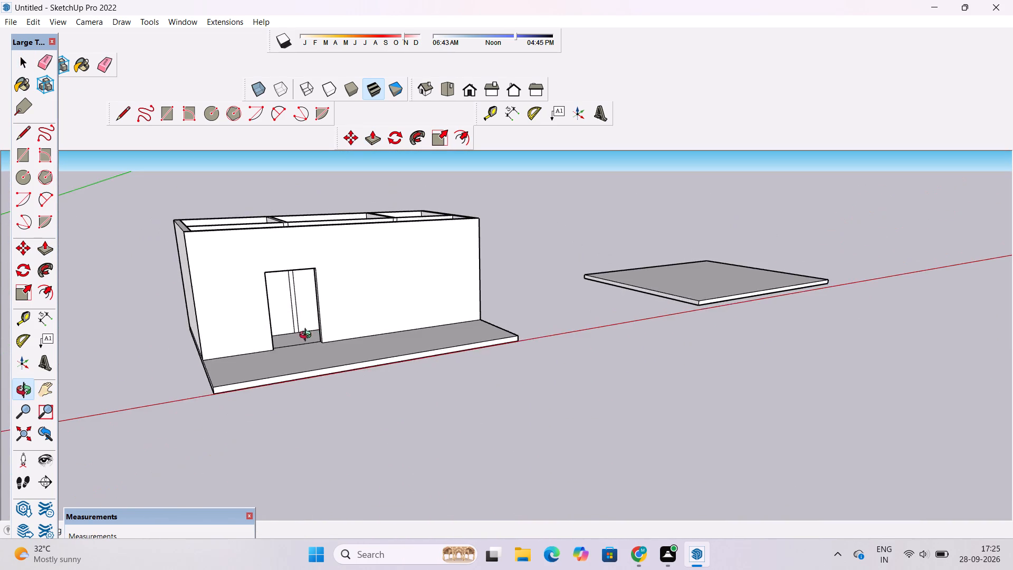
pyautogui.keyDown('shift'); pyautogui.moveTo(307, 340); pyautogui.dragTo(423, 433); pyautogui.keyUp('shift')
pyautogui.scroll(-3, 386, 427)
pyautogui.moveTo(501, 489); pyautogui.dragTo(547, 499)
pyautogui.scroll(3, 361, 435)
pyautogui.keyDown('shift'); pyautogui.moveTo(365, 450); pyautogui.dragTo(352, 347); pyautogui.keyUp('shift')
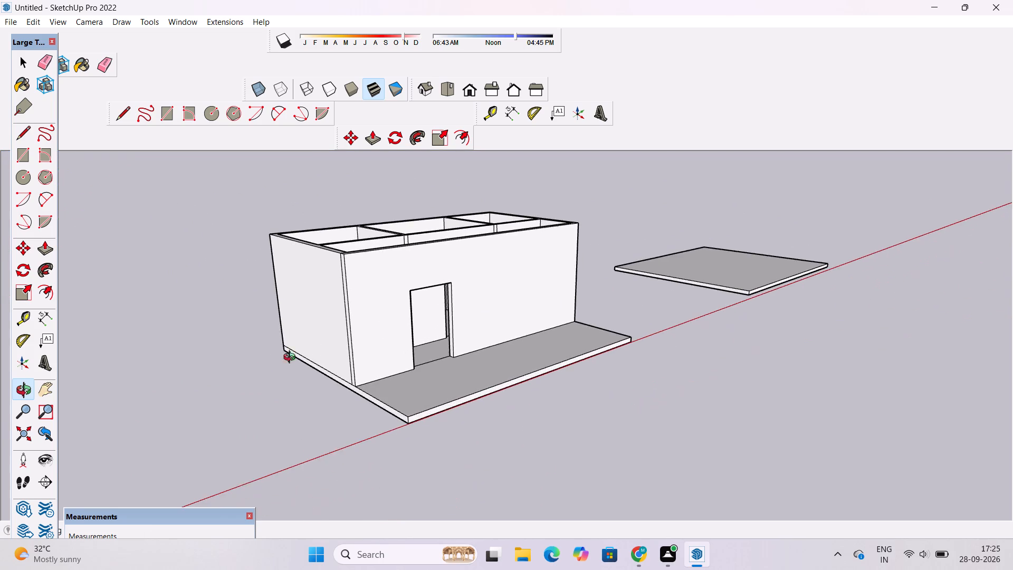
pyautogui.moveTo(253, 372); pyautogui.dragTo(316, 369)
pyautogui.moveTo(488, 356); pyautogui.dragTo(488, 357)
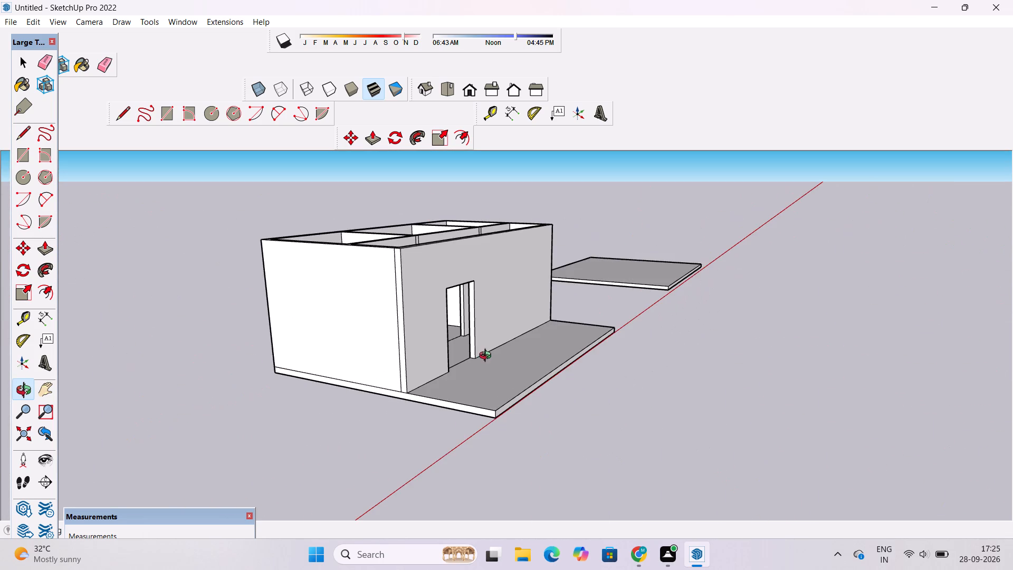
pyautogui.moveTo(488, 357); pyautogui.dragTo(227, 370)
pyautogui.moveTo(514, 355); pyautogui.dragTo(601, 467)
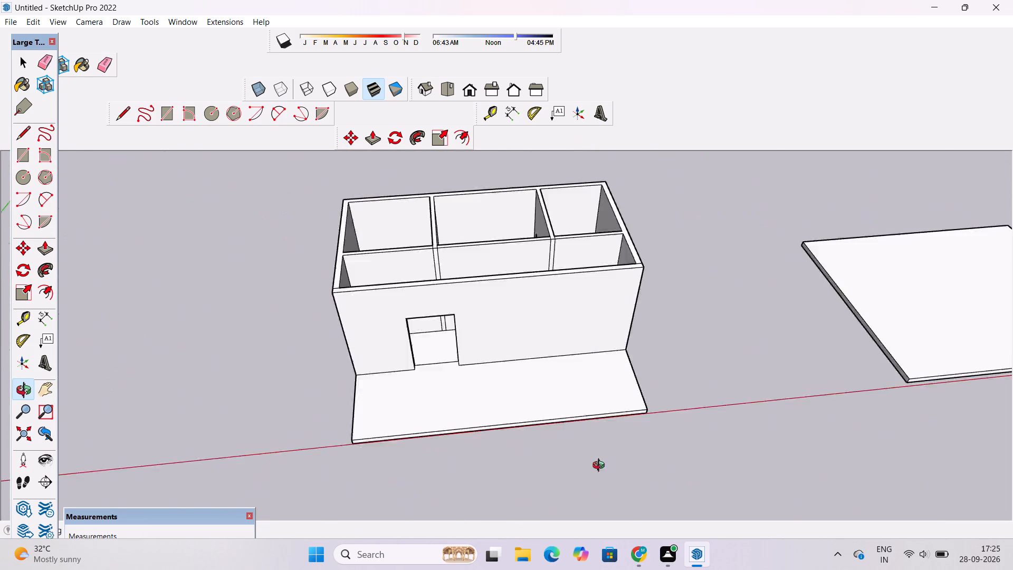
pyautogui.moveTo(601, 467); pyautogui.dragTo(752, 357)
pyautogui.scroll(4, 174, 378)
pyautogui.moveTo(172, 378); pyautogui.dragTo(167, 418)
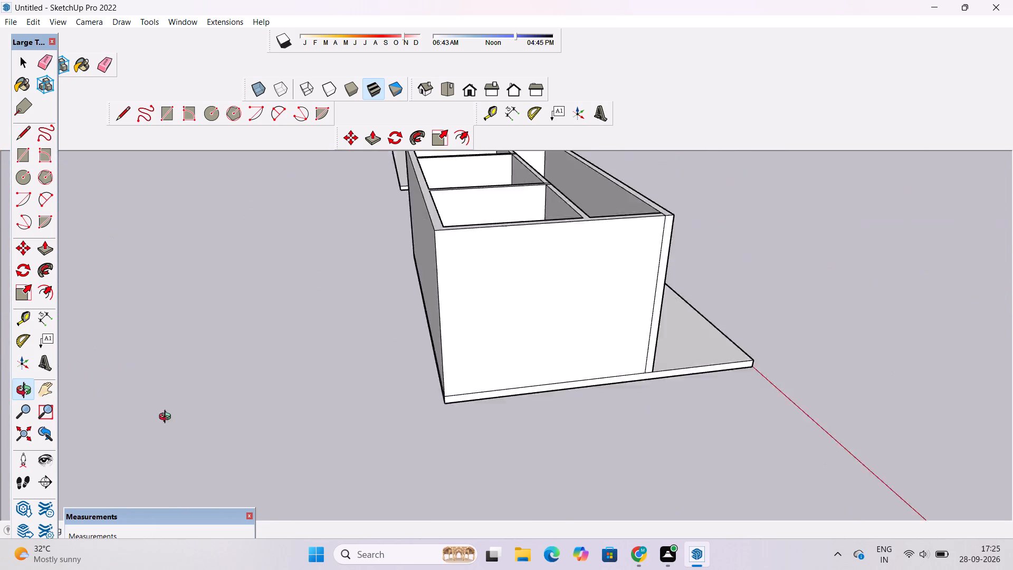
pyautogui.moveTo(167, 418); pyautogui.dragTo(54, 401)
pyautogui.scroll(-5, 578, 336)
pyautogui.moveTo(599, 343); pyautogui.dragTo(448, 358)
pyautogui.scroll(3, 508, 334)
pyautogui.keyDown('shift'); pyautogui.moveTo(488, 318); pyautogui.dragTo(399, 301); pyautogui.keyUp('shift')
pyautogui.moveTo(387, 331); pyautogui.dragTo(570, 449)
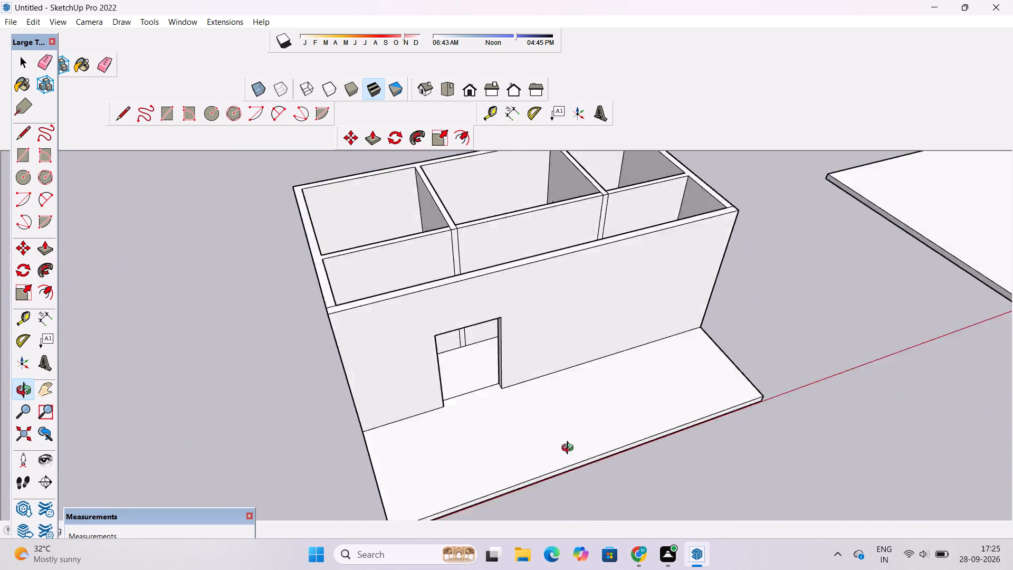
pyautogui.moveTo(570, 449); pyautogui.dragTo(784, 434)
pyautogui.scroll(4, 513, 328)
pyautogui.moveTo(506, 341); pyautogui.dragTo(389, 305)
pyautogui.scroll(3, 439, 280)
pyautogui.keyDown('shift'); pyautogui.moveTo(566, 313); pyautogui.dragTo(534, 385); pyautogui.keyUp('shift')
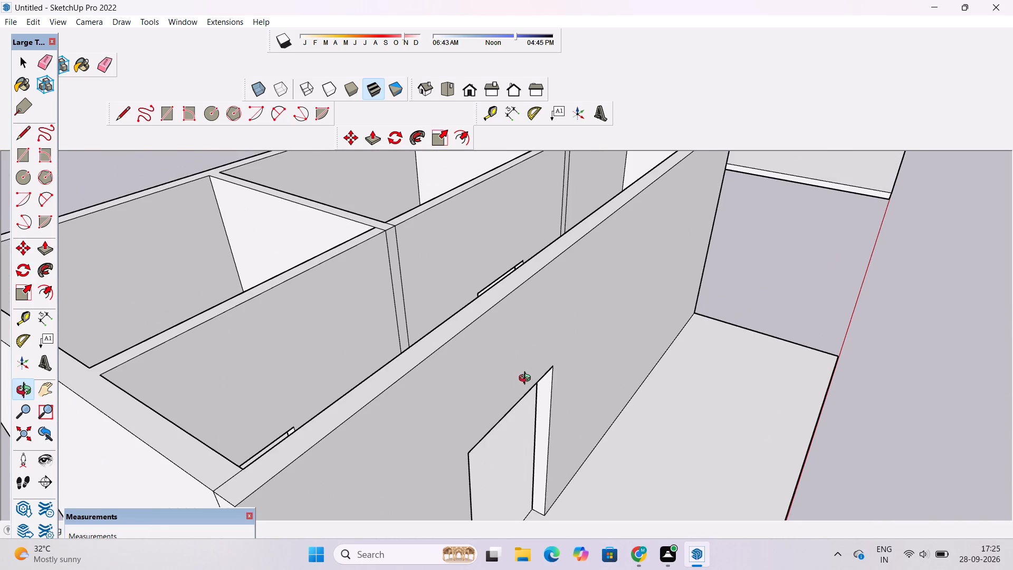
pyautogui.scroll(-1, 535, 369)
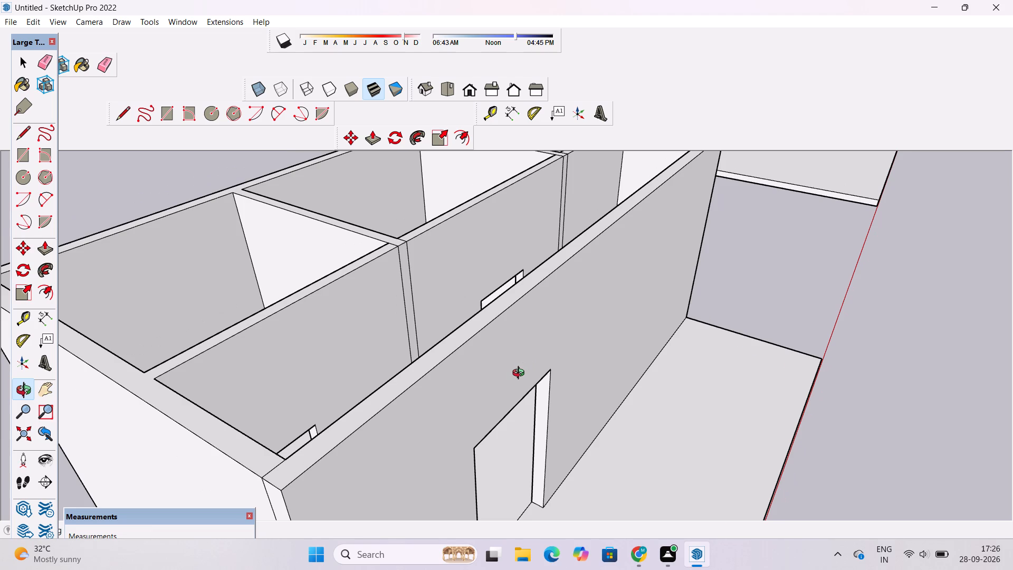
pyautogui.scroll(-9, 521, 374)
pyautogui.scroll(2, 518, 374)
pyautogui.keyDown('shift'); pyautogui.moveTo(520, 402); pyautogui.dragTo(455, 366); pyautogui.keyUp('shift')
pyautogui.moveTo(494, 411); pyautogui.dragTo(408, 376)
pyautogui.scroll(-6, 395, 372)
pyautogui.keyDown('shift'); pyautogui.moveTo(368, 381); pyautogui.dragTo(364, 334); pyautogui.keyUp('shift')
pyautogui.scroll(4, 352, 335)
pyautogui.moveTo(275, 355); pyautogui.dragTo(574, 354)
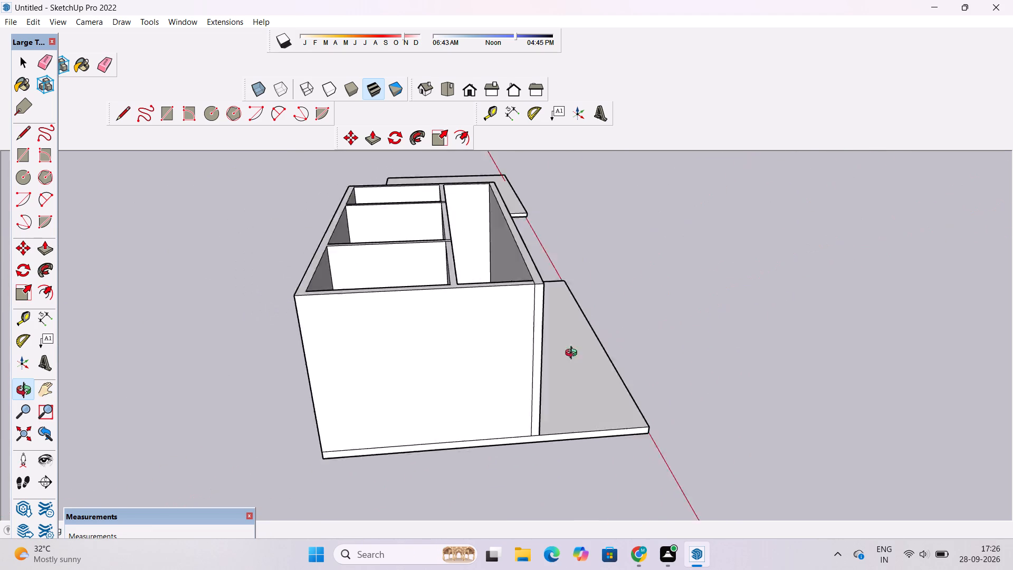
pyautogui.moveTo(574, 354); pyautogui.dragTo(600, 350)
pyautogui.scroll(-4, 629, 348)
pyautogui.moveTo(752, 332); pyautogui.dragTo(466, 341)
pyautogui.scroll(3, 456, 331)
pyautogui.keyDown('shift'); pyautogui.moveTo(549, 318); pyautogui.dragTo(367, 351); pyautogui.keyUp('shift')
pyautogui.scroll(-5, 367, 351)
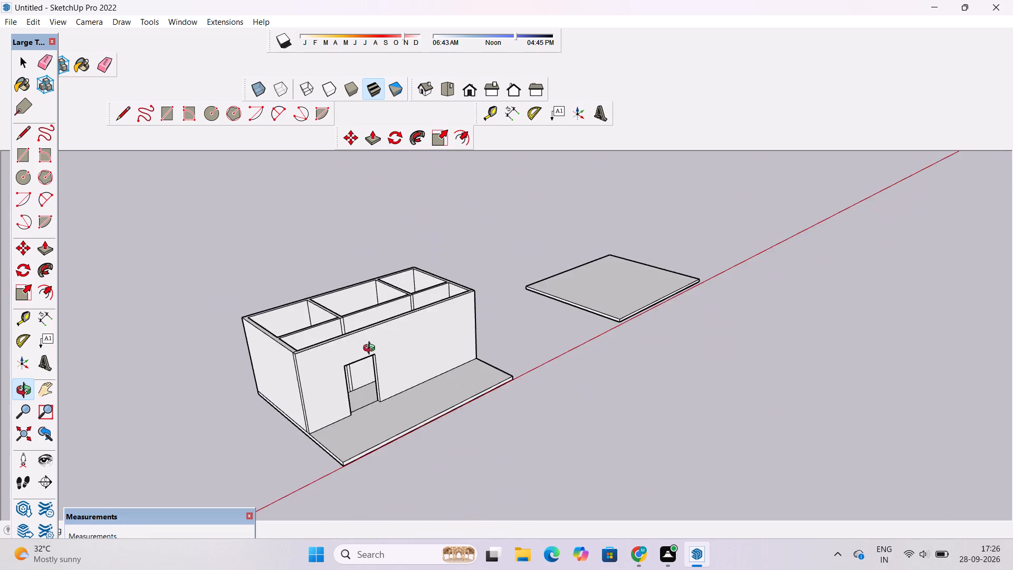
# Copy the grouped slab from its lower corner onto the top corner of the walled block as a roof.
pyautogui.moveTo(372, 349); pyautogui.dragTo(465, 480)
pyautogui.keyDown('shift'); pyautogui.moveTo(500, 359); pyautogui.dragTo(475, 458); pyautogui.keyUp('shift')
pyautogui.moveTo(467, 453); pyautogui.dragTo(464, 351)
pyautogui.scroll(5, 474, 320)
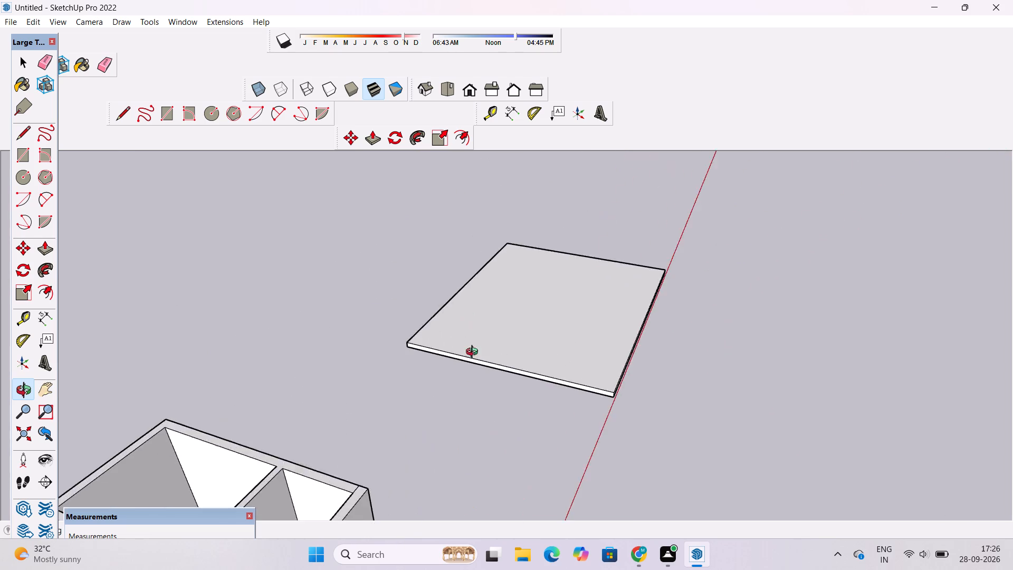
pyautogui.scroll(4, 474, 353)
pyautogui.moveTo(468, 376); pyautogui.dragTo(476, 318)
pyautogui.press('space')
pyautogui.click(477, 311)
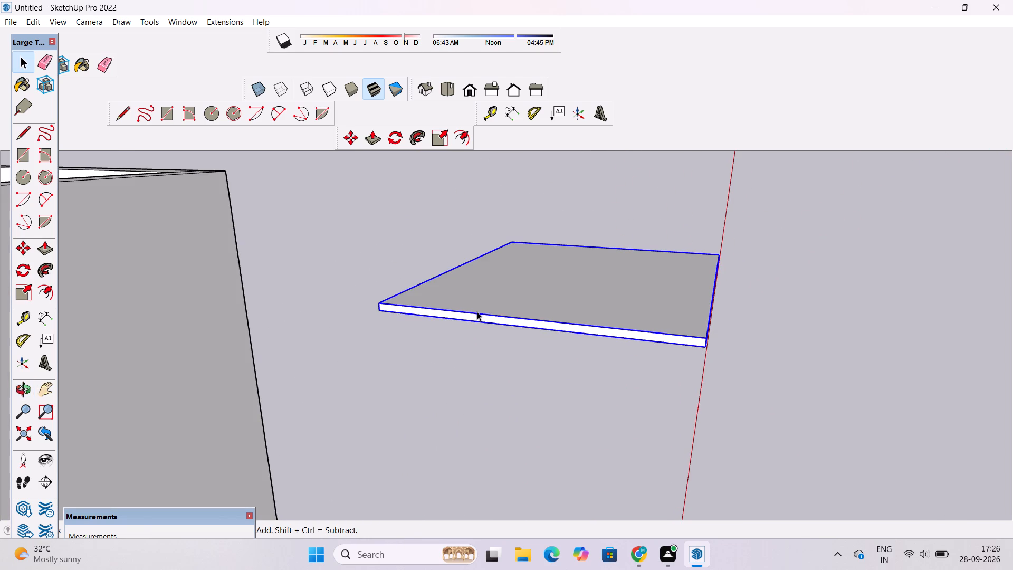
pyautogui.press('m')
pyautogui.scroll(3, 385, 340)
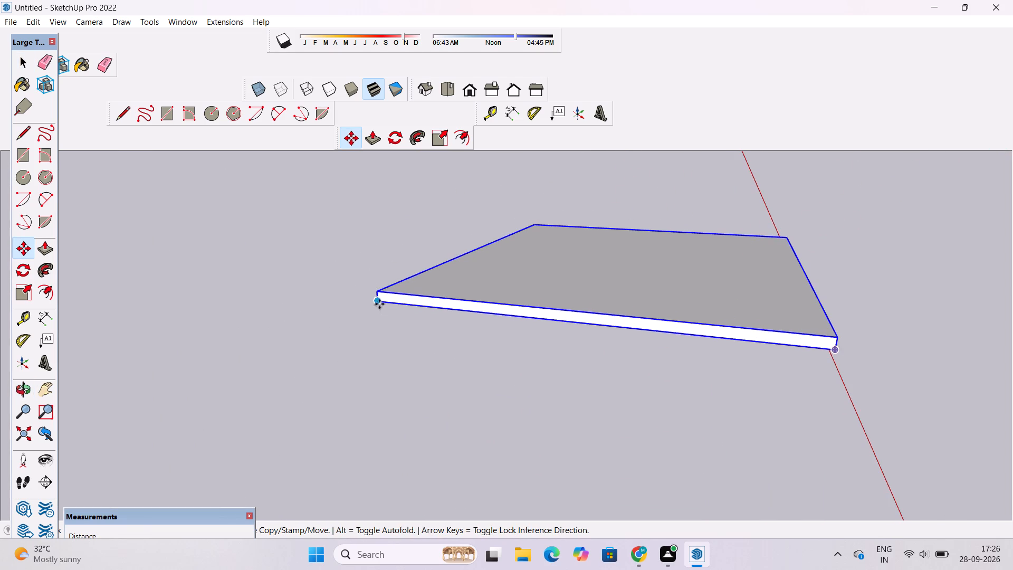
pyautogui.click(378, 301)
pyautogui.scroll(-15, 372, 302)
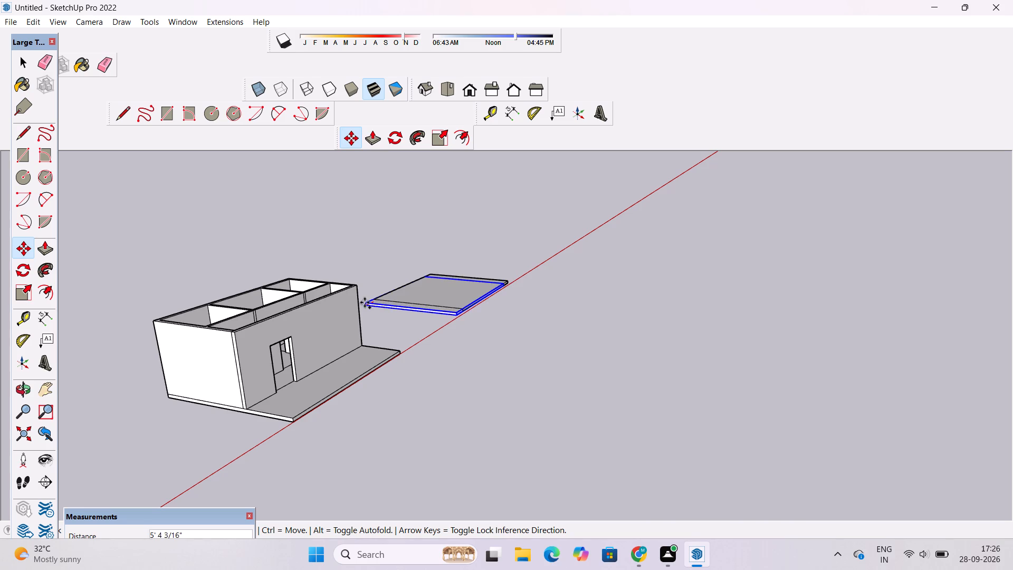
pyautogui.scroll(12, 121, 317)
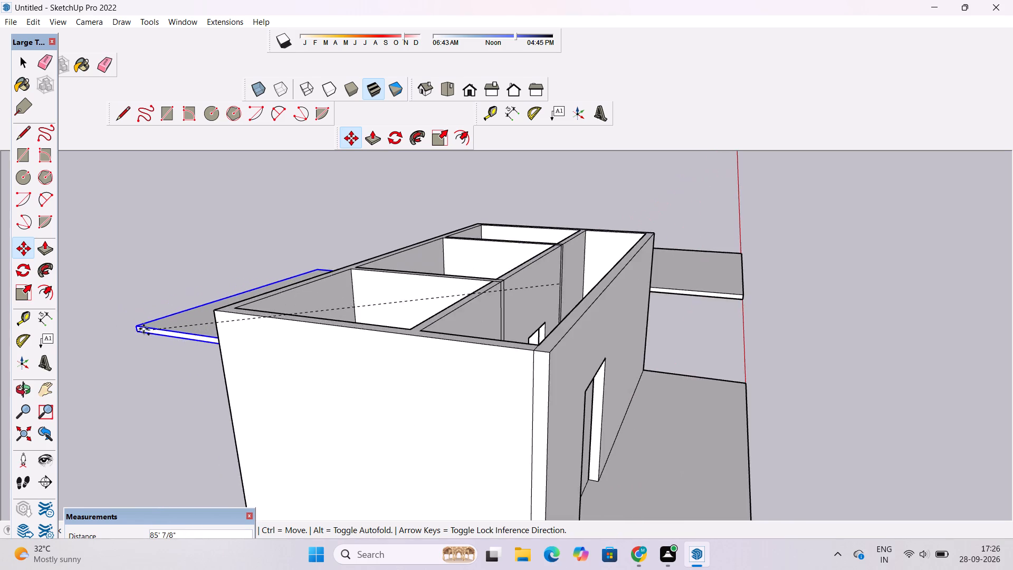
pyautogui.scroll(4, 144, 329)
pyautogui.scroll(2, 286, 290)
pyautogui.click(279, 290)
# Explode the roof slab group on top of the walls and clear the selection.
pyautogui.press('o')
pyautogui.scroll(-5, 270, 290)
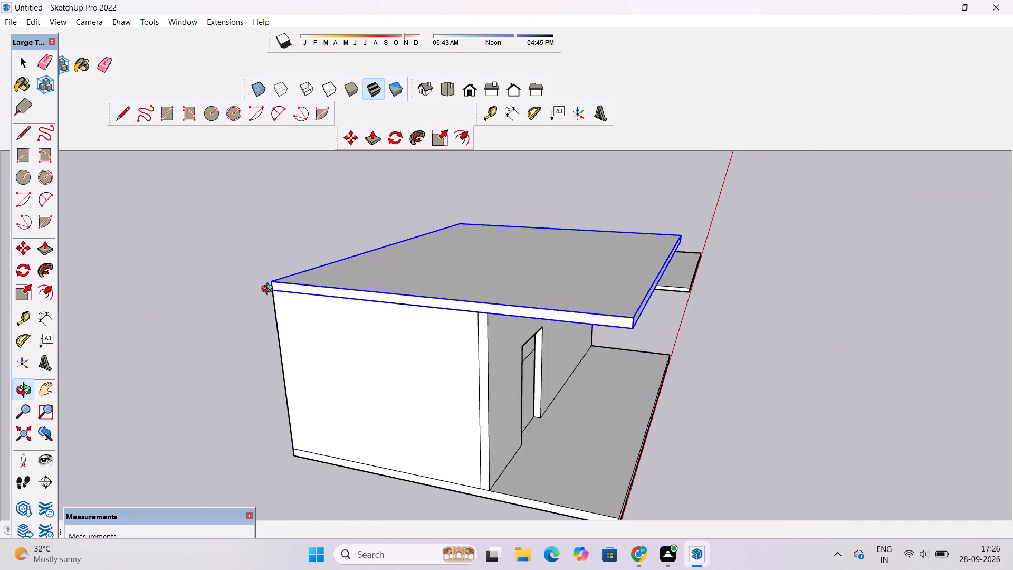
pyautogui.scroll(-7, 270, 290)
pyautogui.moveTo(333, 302); pyautogui.dragTo(272, 324)
pyautogui.scroll(3, 281, 316)
pyautogui.keyDown('shift'); pyautogui.moveTo(306, 305); pyautogui.dragTo(287, 331); pyautogui.keyUp('shift')
pyautogui.scroll(3, 299, 332)
pyautogui.moveTo(296, 336); pyautogui.dragTo(309, 290)
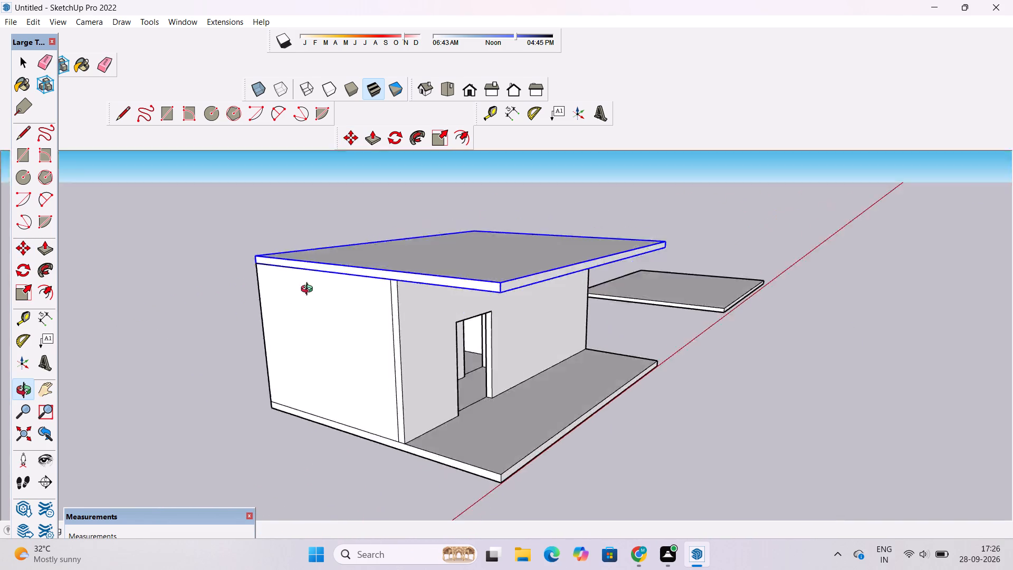
pyautogui.moveTo(309, 290); pyautogui.dragTo(310, 288)
pyautogui.keyDown('shift'); pyautogui.moveTo(311, 287); pyautogui.dragTo(259, 334); pyautogui.keyUp('shift')
pyautogui.scroll(3, 261, 337)
pyautogui.press('space')
pyautogui.rightClick(336, 299)
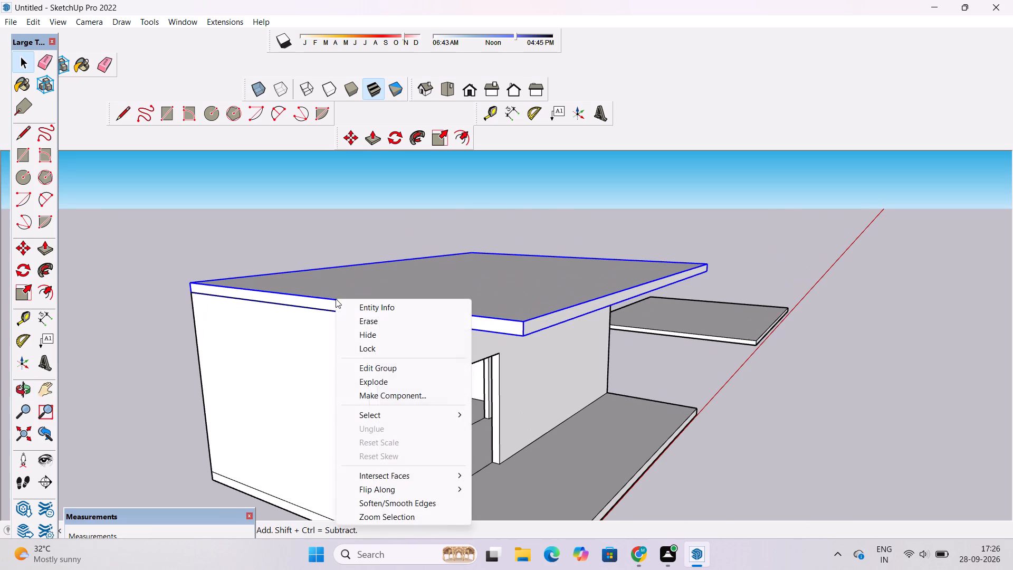
pyautogui.click(380, 384)
pyautogui.click(150, 265)
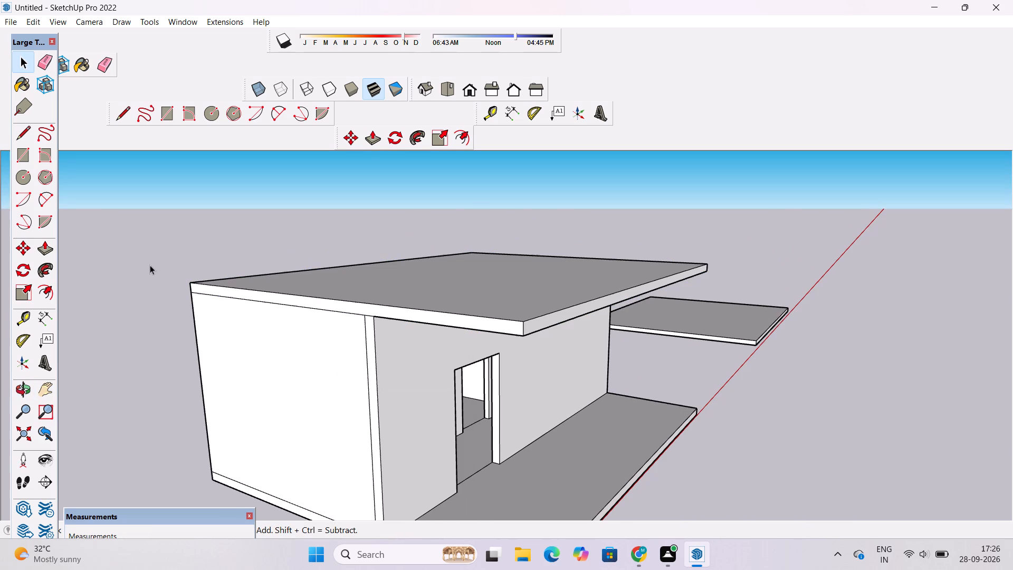
# Examine the roofed block from the front, below and above, checking the roof overhang and front doorway.
pyautogui.press('o')
pyautogui.moveTo(431, 320); pyautogui.dragTo(311, 327)
pyautogui.keyDown('shift'); pyautogui.moveTo(297, 365); pyautogui.dragTo(299, 312); pyautogui.keyUp('shift')
pyautogui.scroll(3, 387, 316)
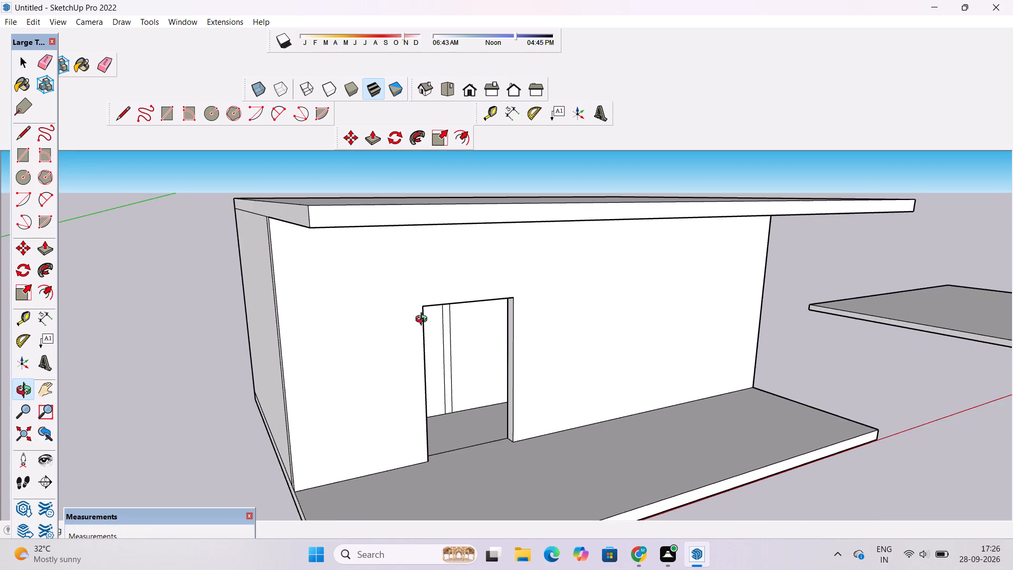
pyautogui.moveTo(424, 320); pyautogui.dragTo(382, 257)
pyautogui.scroll(1, 357, 259)
pyautogui.scroll(-4, 357, 259)
pyautogui.scroll(1, 339, 284)
pyautogui.scroll(-4, 339, 284)
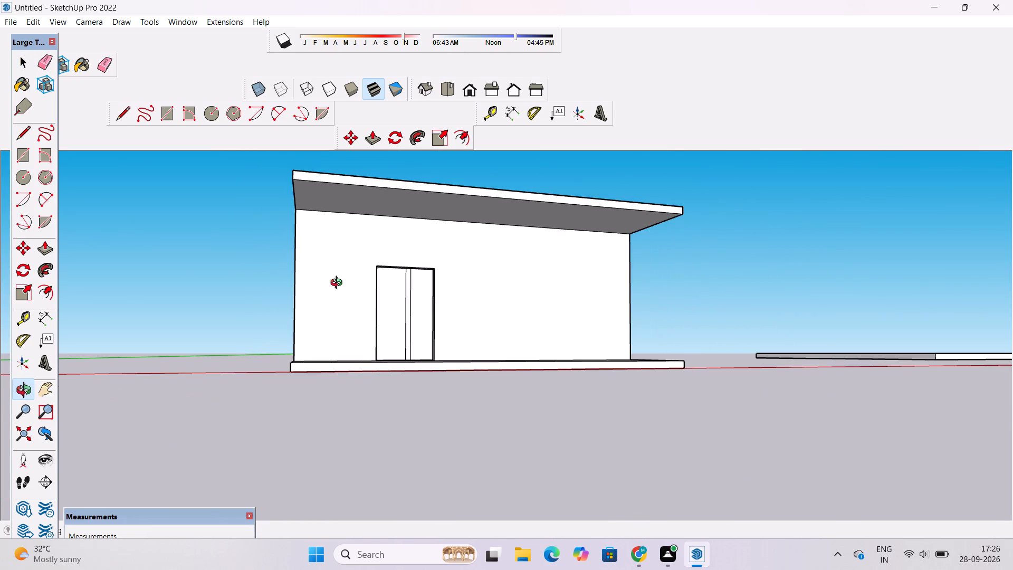
pyautogui.scroll(-4, 339, 284)
pyautogui.moveTo(407, 255); pyautogui.dragTo(432, 360)
pyautogui.scroll(1, 313, 327)
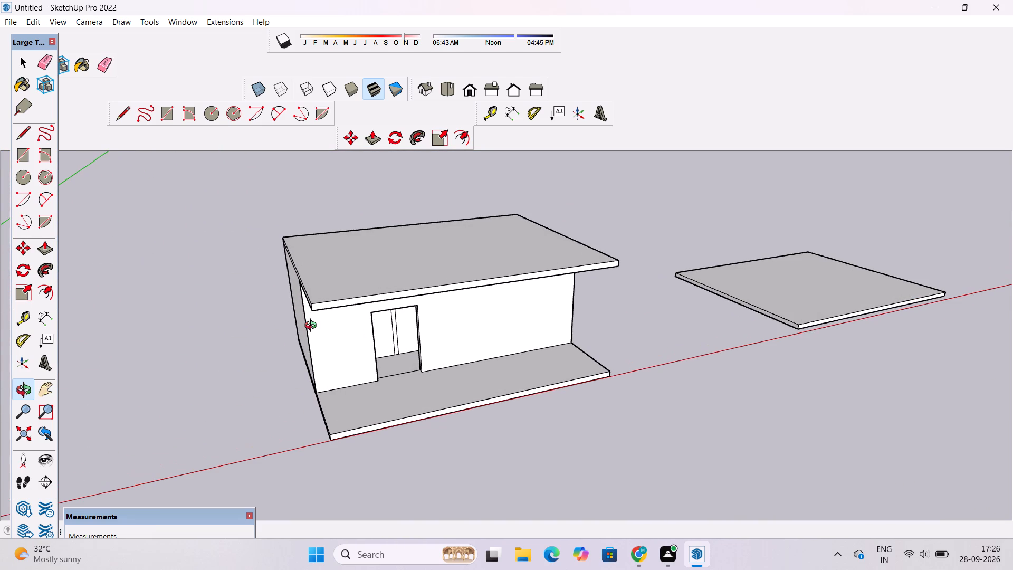
pyautogui.scroll(-3, 312, 326)
pyautogui.moveTo(342, 367); pyautogui.dragTo(290, 383)
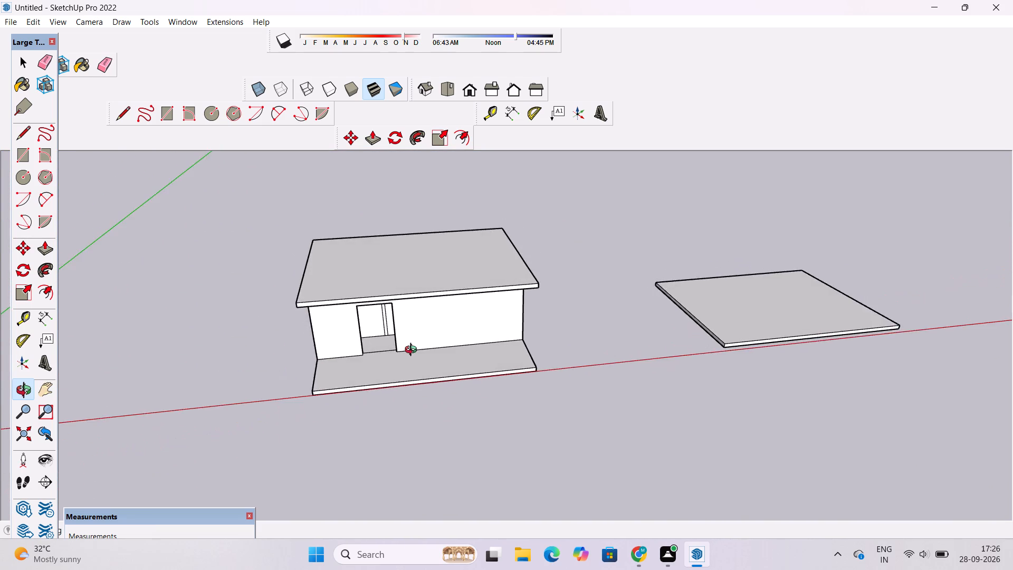
pyautogui.scroll(4, 413, 351)
pyautogui.moveTo(352, 360); pyautogui.dragTo(334, 258)
pyautogui.scroll(5, 351, 294)
pyautogui.moveTo(357, 307); pyautogui.dragTo(359, 366)
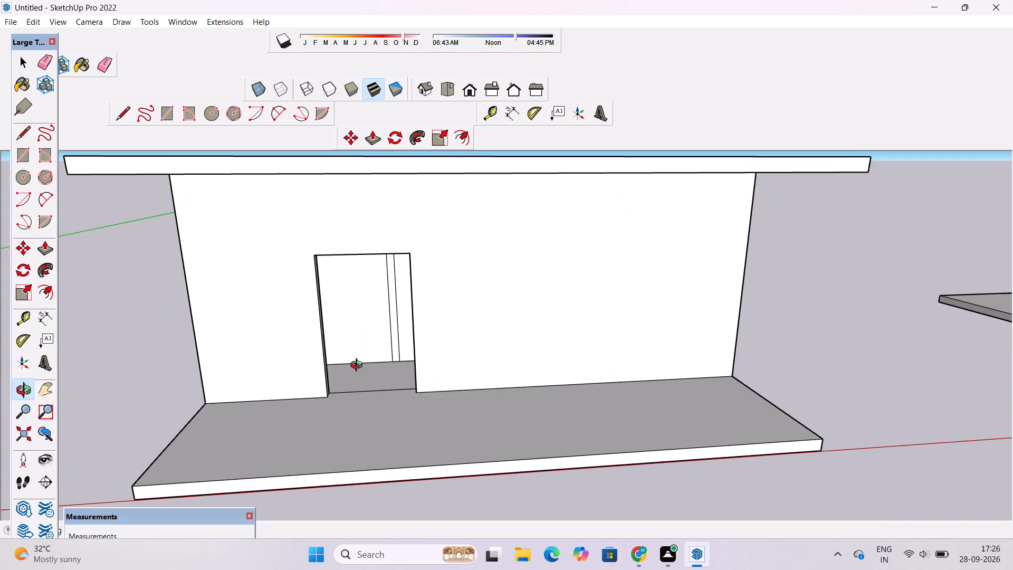
pyautogui.moveTo(359, 366); pyautogui.dragTo(365, 298)
pyautogui.scroll(-5, 365, 298)
pyautogui.moveTo(386, 307); pyautogui.dragTo(356, 341)
pyautogui.scroll(4, 337, 299)
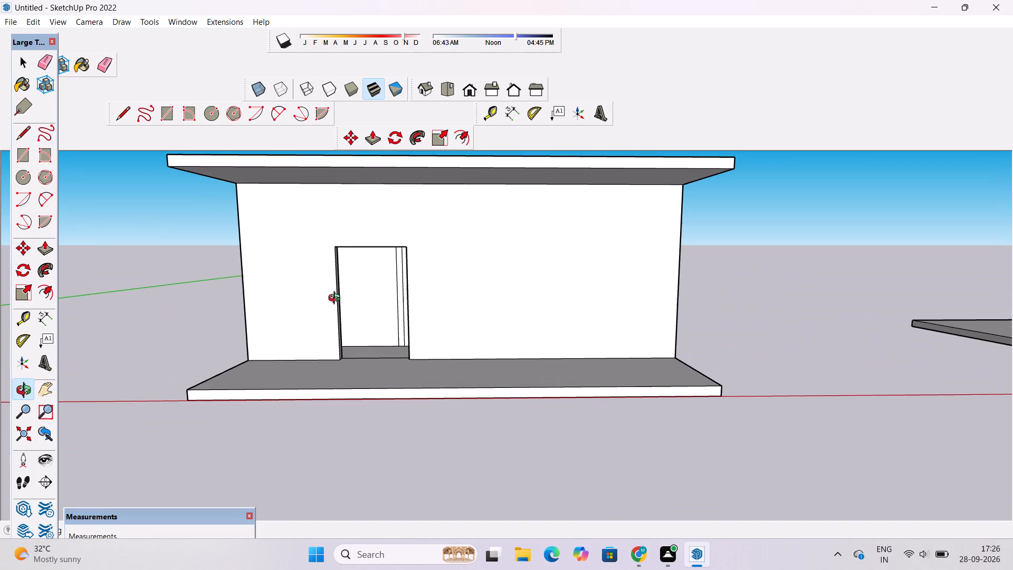
pyautogui.scroll(-5, 337, 299)
pyautogui.moveTo(396, 284); pyautogui.dragTo(346, 444)
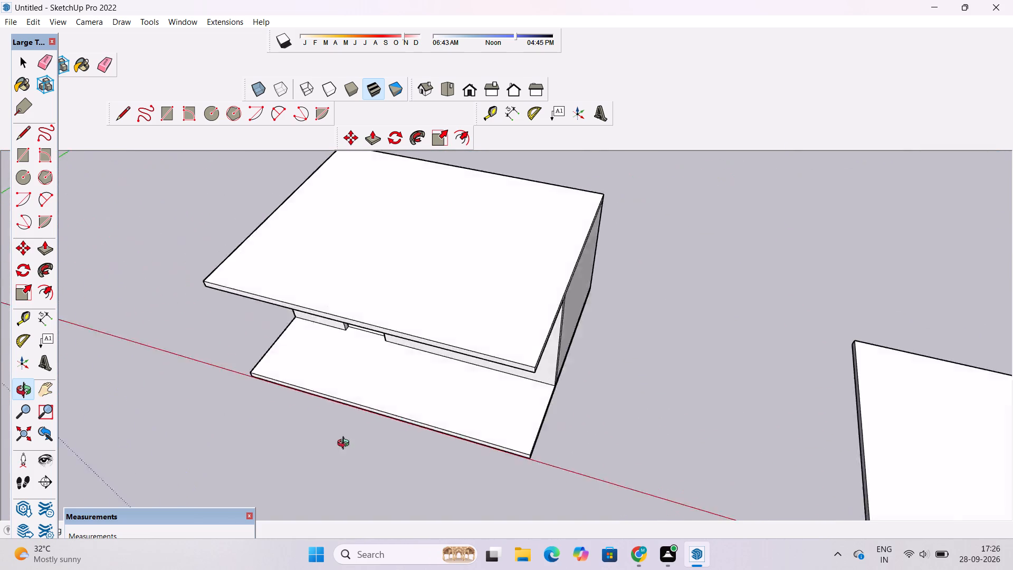
pyautogui.moveTo(346, 444); pyautogui.dragTo(383, 398)
# Draw a rectangle about 7 1/2" wide and 13' high on the front doorway's inner jamb face, from floor to head.
pyautogui.scroll(14, 378, 361)
pyautogui.moveTo(295, 372); pyautogui.dragTo(325, 329)
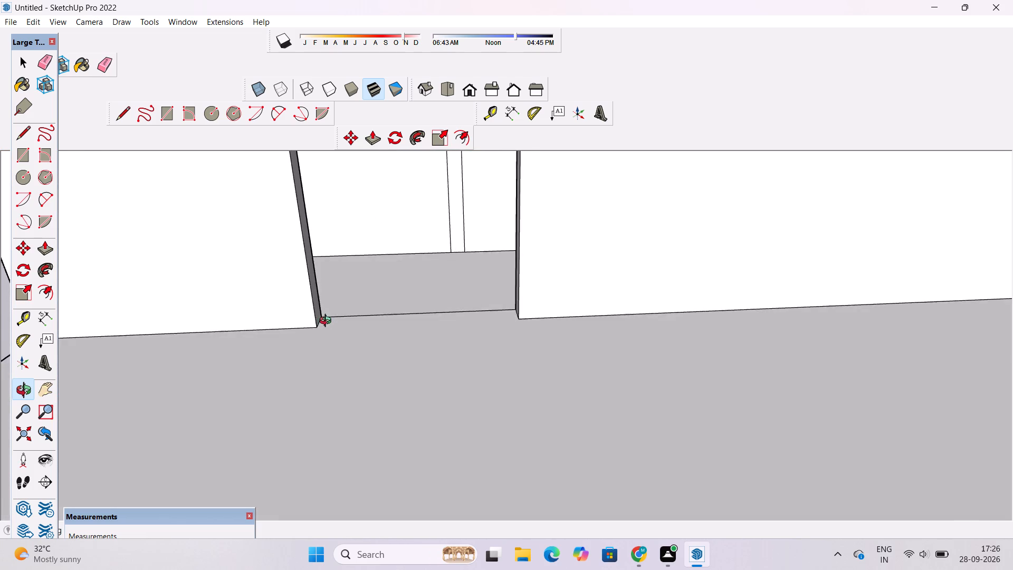
pyautogui.scroll(-5, 328, 322)
pyautogui.keyDown('shift'); pyautogui.moveTo(329, 325); pyautogui.dragTo(343, 413); pyautogui.keyUp('shift')
pyautogui.scroll(3, 347, 416)
pyautogui.moveTo(351, 411); pyautogui.dragTo(514, 431)
pyautogui.keyDown('shift'); pyautogui.moveTo(660, 390); pyautogui.dragTo(470, 429); pyautogui.keyUp('shift')
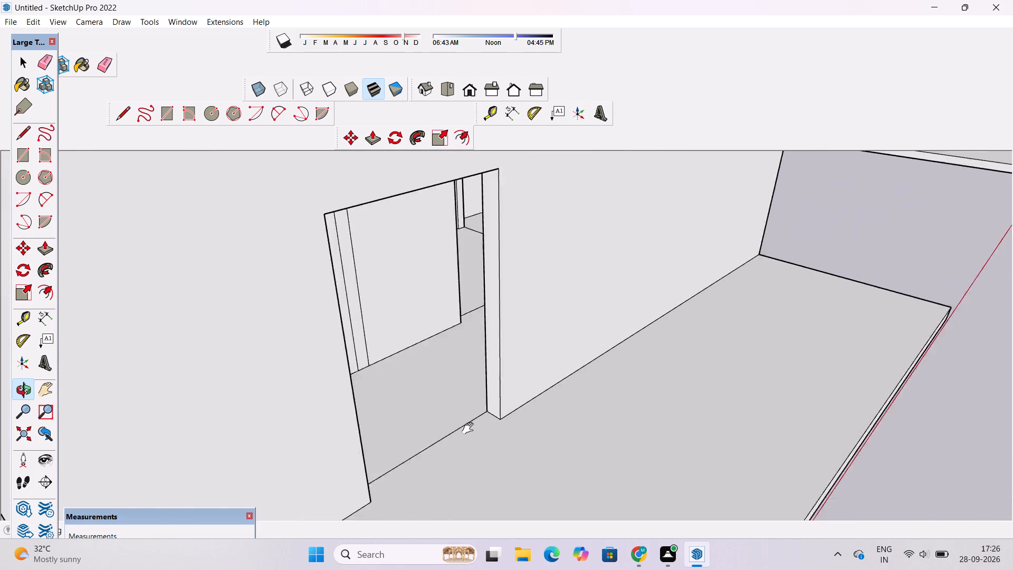
pyautogui.keyDown('shift'); pyautogui.moveTo(470, 429); pyautogui.dragTo(434, 438); pyautogui.keyUp('shift')
pyautogui.keyDown('shift'); pyautogui.scroll(7, 423, 438); pyautogui.keyUp('shift')
pyautogui.moveTo(409, 442); pyautogui.dragTo(480, 426)
pyautogui.keyDown('shift'); pyautogui.moveTo(480, 426); pyautogui.dragTo(455, 444); pyautogui.keyUp('shift')
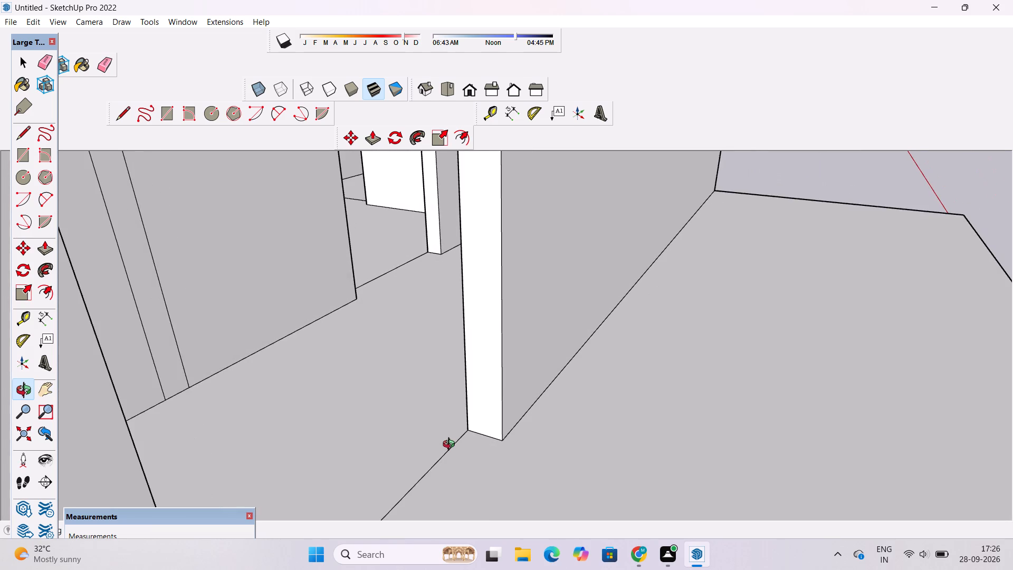
pyautogui.scroll(1, 451, 446)
pyautogui.keyDown('shift'); pyautogui.moveTo(464, 446); pyautogui.dragTo(435, 458); pyautogui.keyUp('shift')
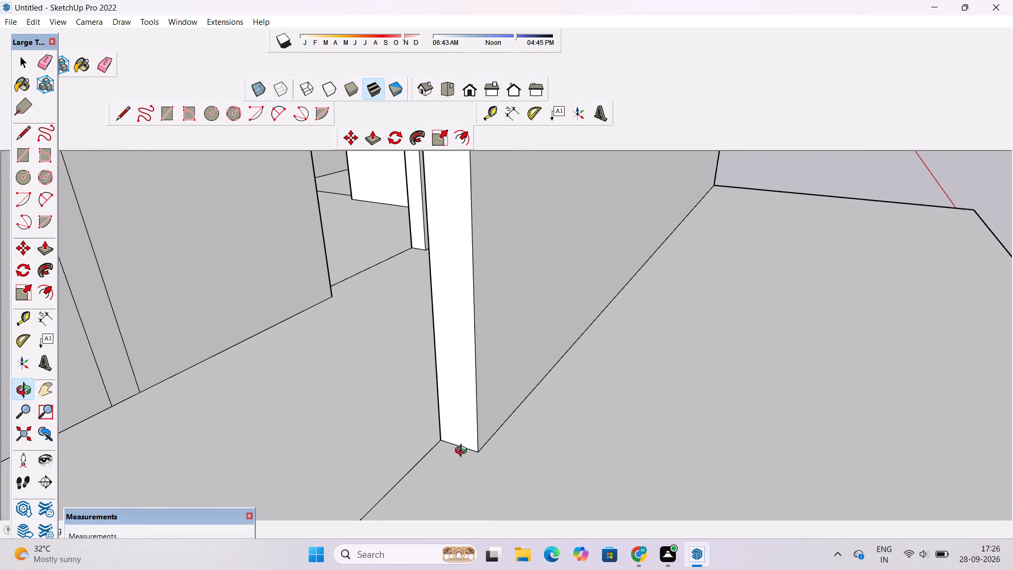
pyautogui.scroll(2, 459, 441)
pyautogui.scroll(-5, 444, 425)
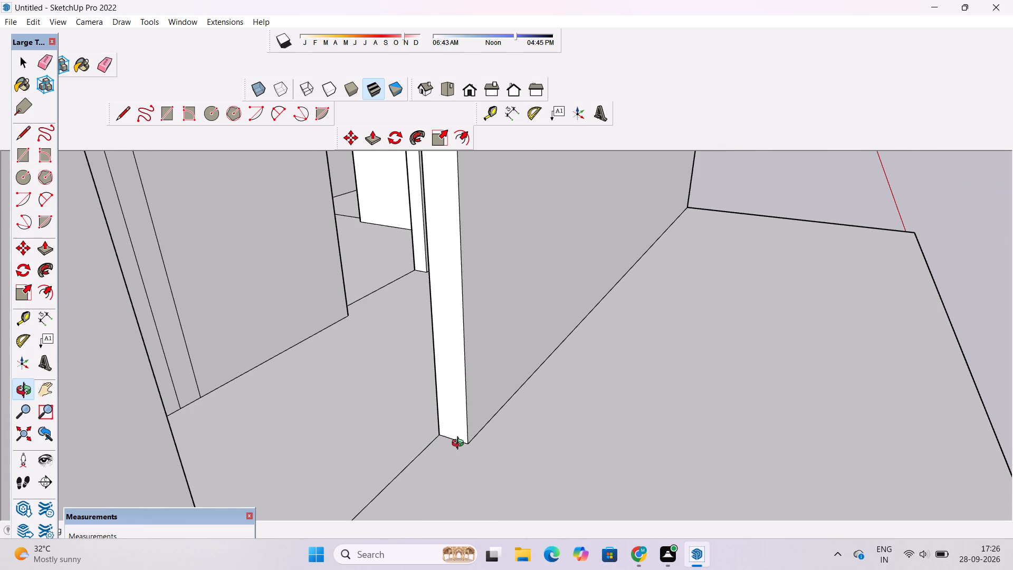
pyautogui.press('r')
pyautogui.scroll(5, 448, 433)
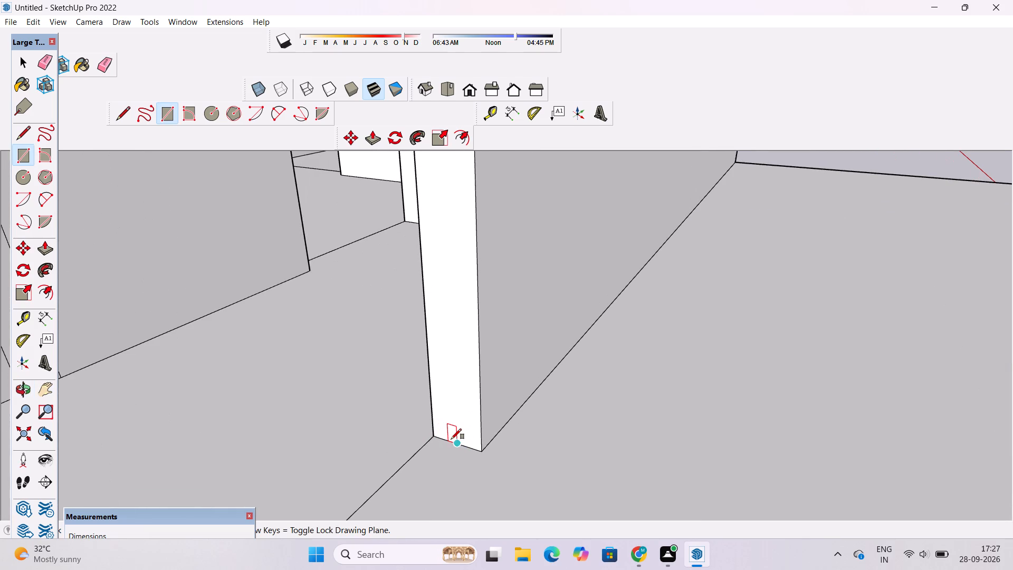
pyautogui.scroll(3, 448, 443)
pyautogui.click(446, 441)
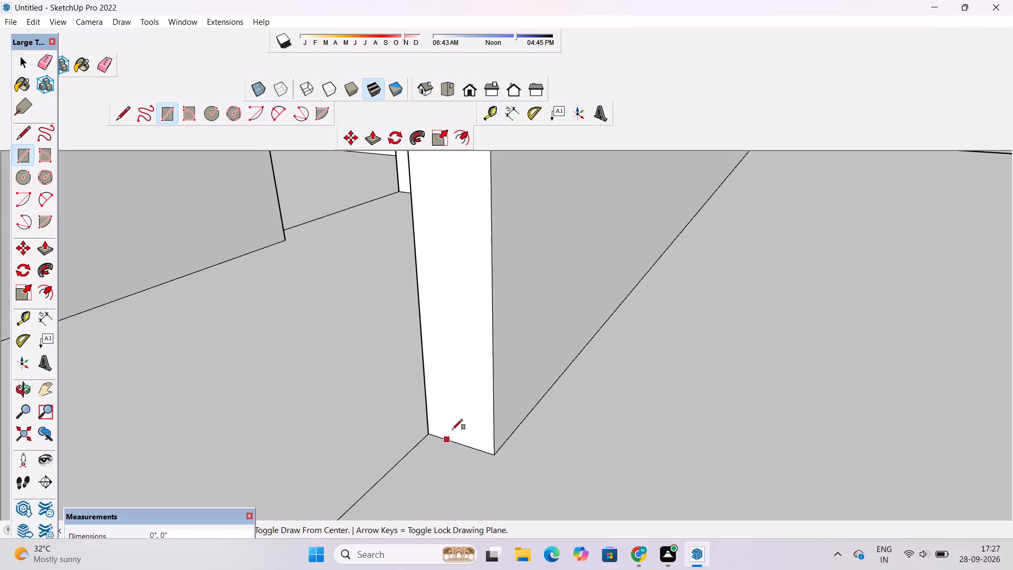
pyautogui.scroll(-13, 453, 428)
pyautogui.scroll(-6, 470, 333)
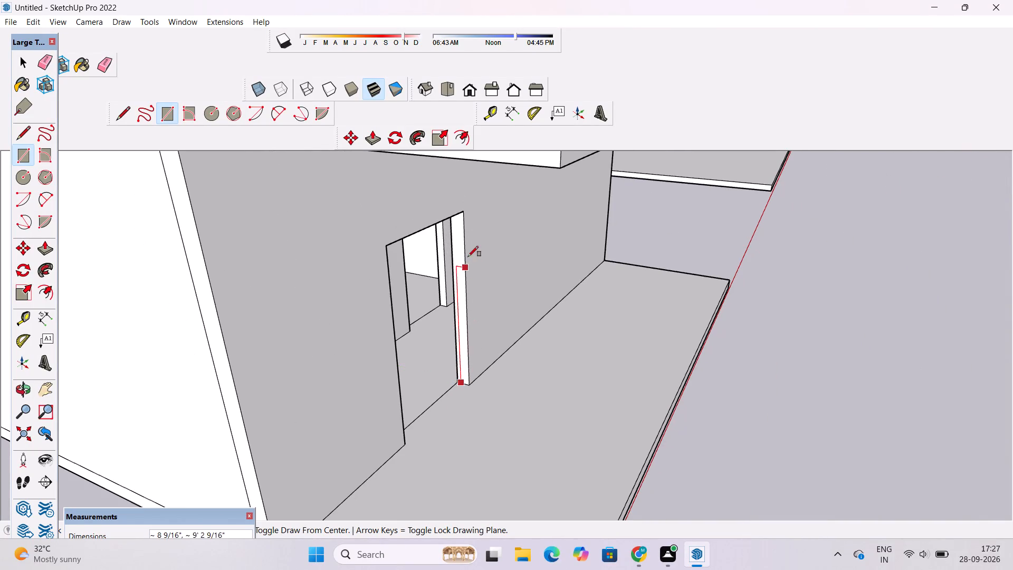
pyautogui.scroll(20, 457, 234)
pyautogui.scroll(1, 457, 234)
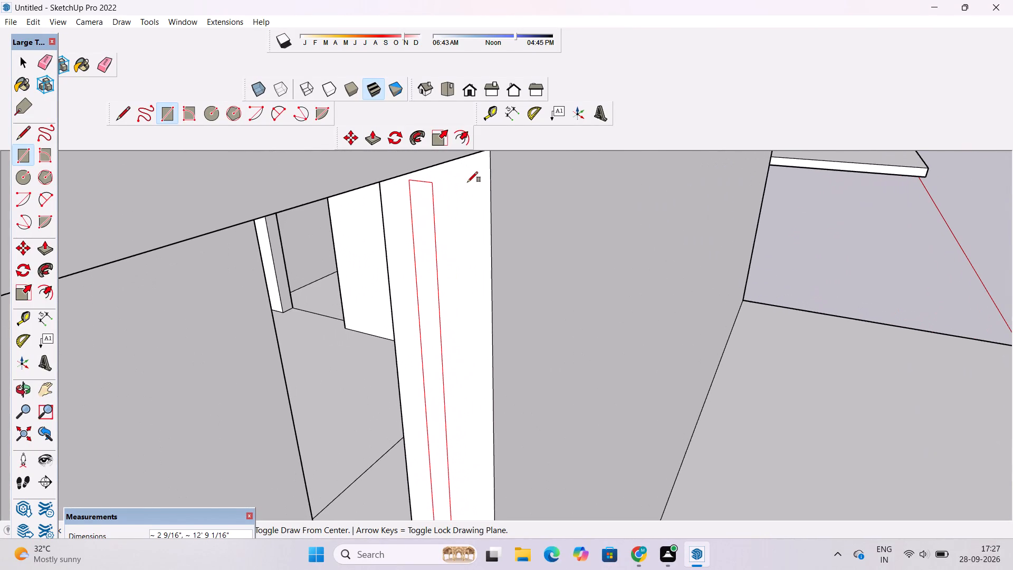
pyautogui.press('o')
pyautogui.moveTo(452, 281); pyautogui.dragTo(457, 213)
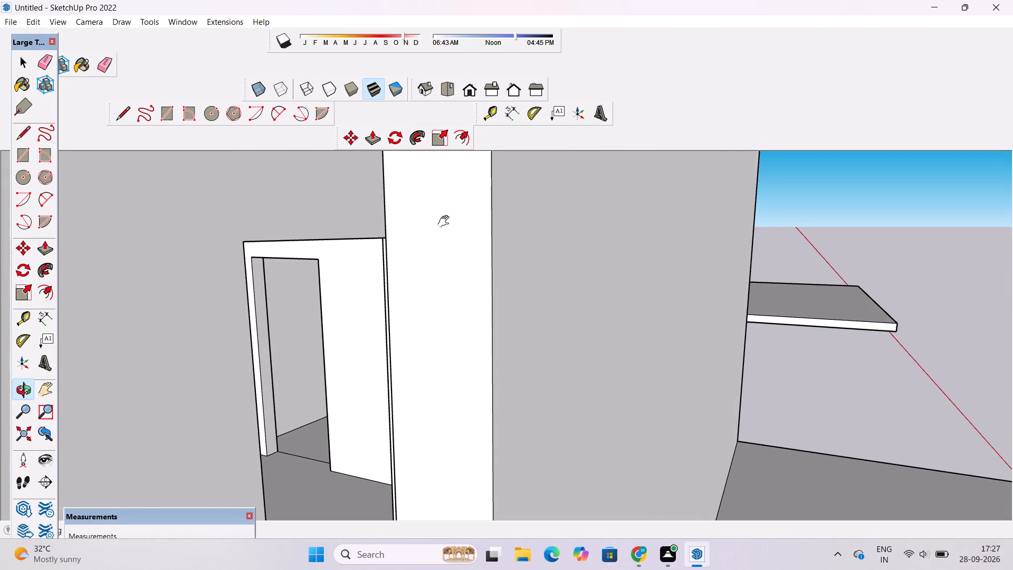
pyautogui.keyDown('shift'); pyautogui.scroll(-5, 444, 224); pyautogui.keyUp('shift')
pyautogui.keyDown('shift'); pyautogui.moveTo(439, 230); pyautogui.dragTo(431, 255); pyautogui.keyUp('shift')
pyautogui.click(428, 273)
pyautogui.press('r')
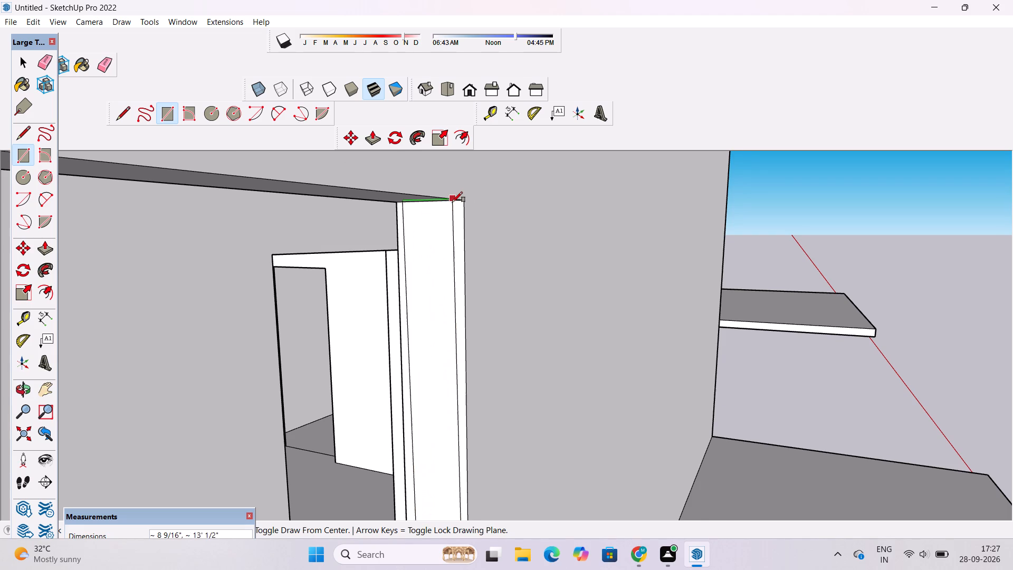
pyautogui.scroll(7, 452, 202)
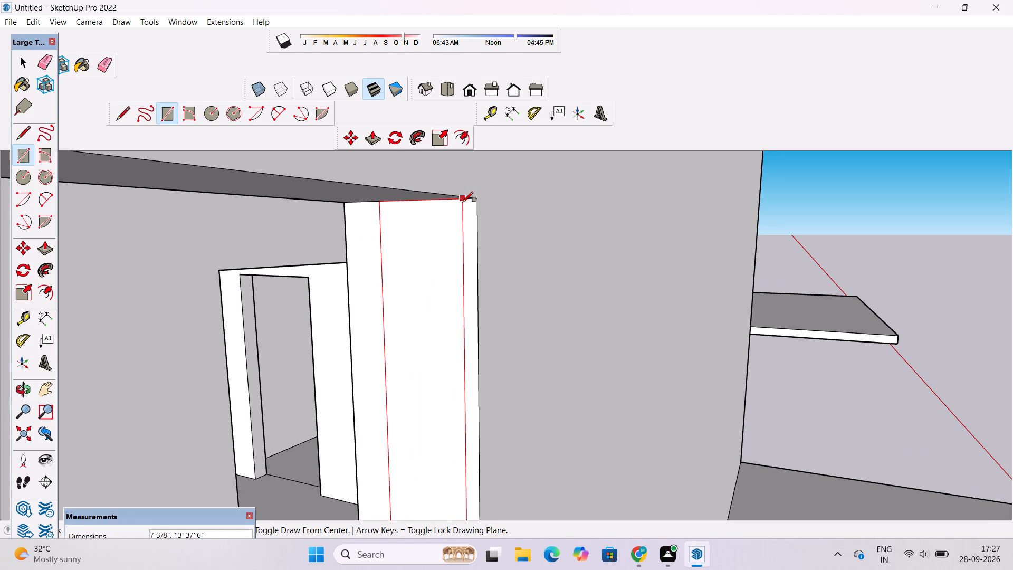
pyautogui.scroll(7, 463, 202)
pyautogui.click(463, 202)
# Push/Pull the thin rectangle on the doorway's jamb about 8' 1" across the opening to the opposite jamb, filling the entrance.
pyautogui.press('o')
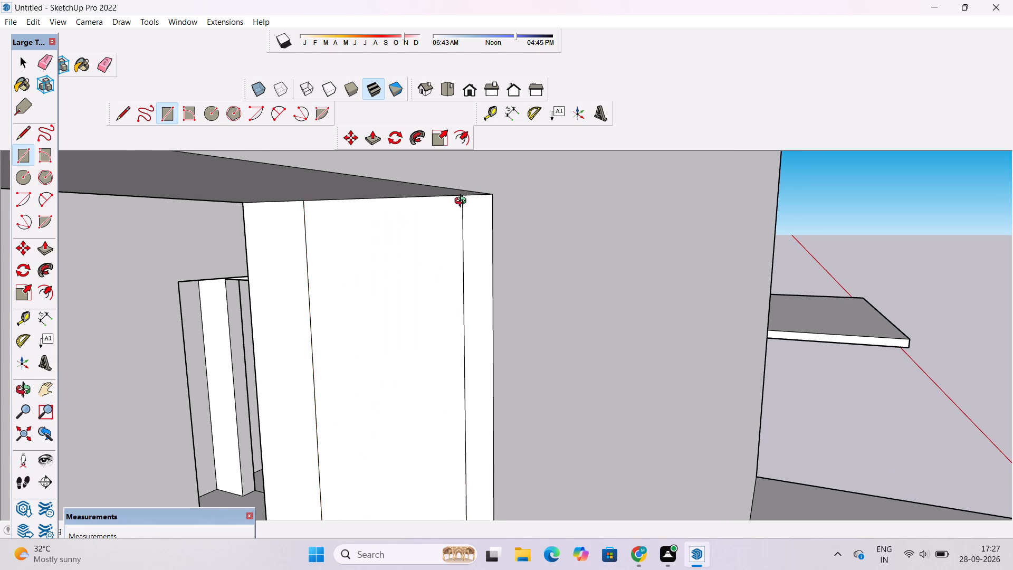
pyautogui.scroll(-7, 463, 202)
pyautogui.moveTo(492, 231); pyautogui.dragTo(420, 270)
pyautogui.keyDown('shift'); pyautogui.moveTo(400, 286); pyautogui.dragTo(443, 209); pyautogui.keyUp('shift')
pyautogui.moveTo(463, 262); pyautogui.dragTo(431, 271)
pyautogui.scroll(-6, 429, 267)
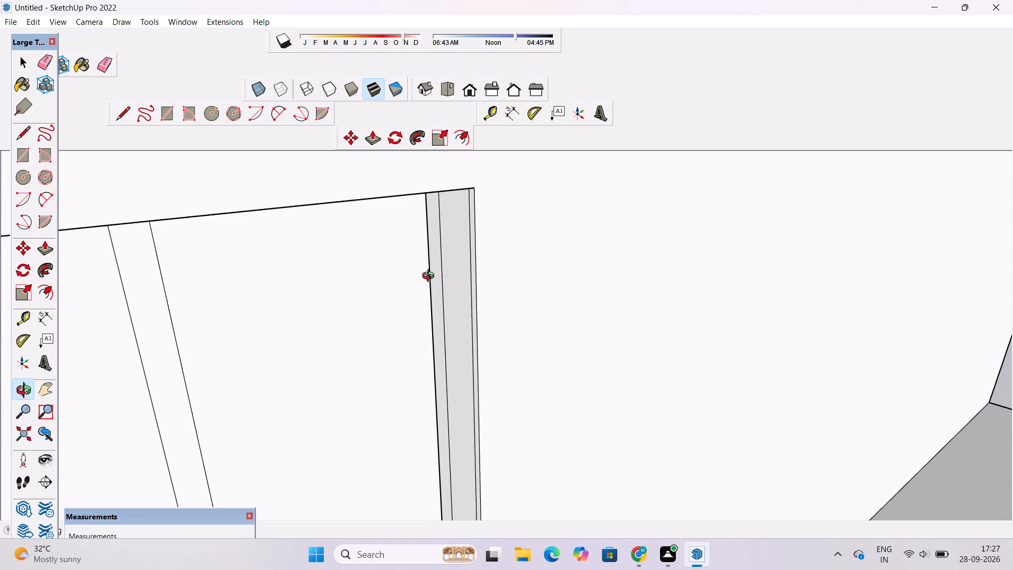
pyautogui.keyDown('shift'); pyautogui.moveTo(432, 307); pyautogui.dragTo(464, 231); pyautogui.keyUp('shift')
pyautogui.scroll(-6, 474, 222)
pyautogui.moveTo(527, 350); pyautogui.dragTo(525, 267)
pyautogui.scroll(-5, 527, 263)
pyautogui.scroll(2, 502, 377)
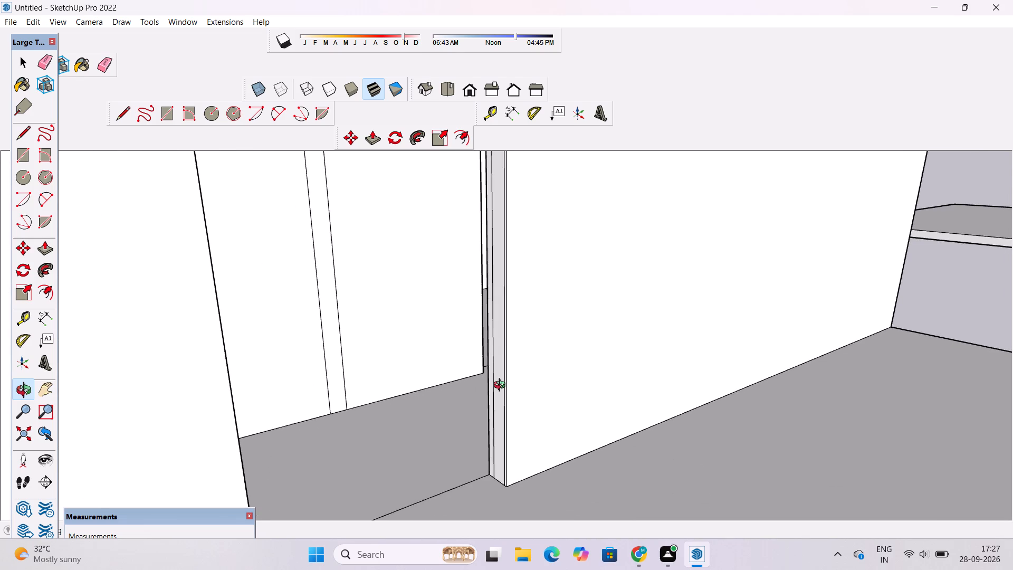
pyautogui.moveTo(501, 387); pyautogui.dragTo(498, 344)
pyautogui.press('p')
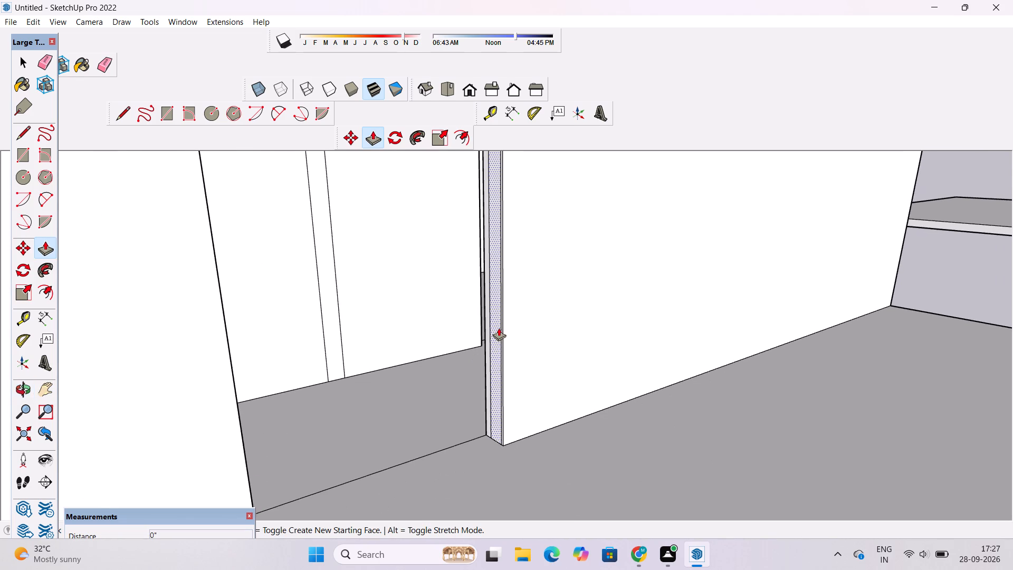
pyautogui.click(497, 328)
pyautogui.press('o')
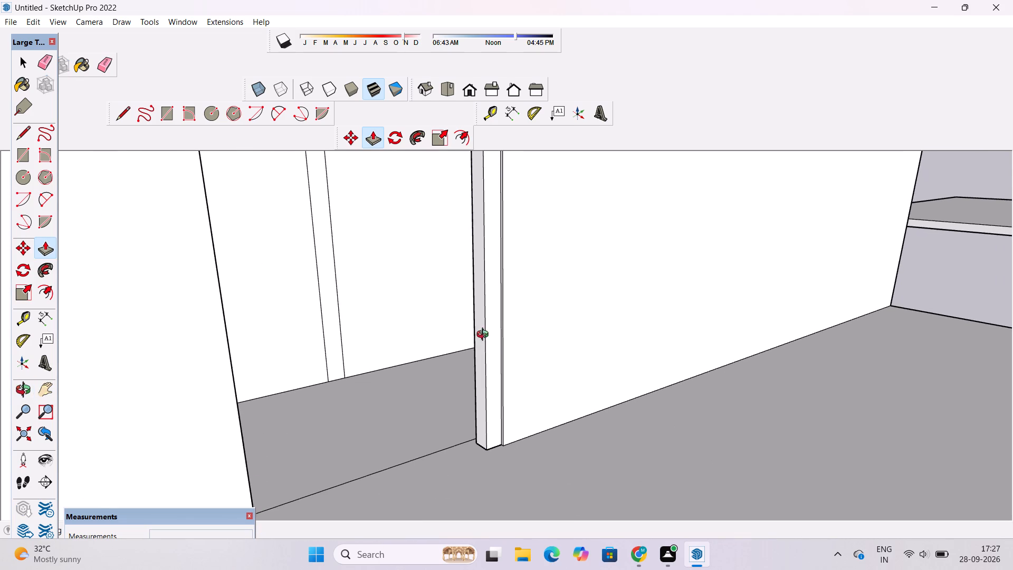
pyautogui.moveTo(486, 336); pyautogui.dragTo(327, 348)
pyautogui.moveTo(319, 354); pyautogui.dragTo(395, 369)
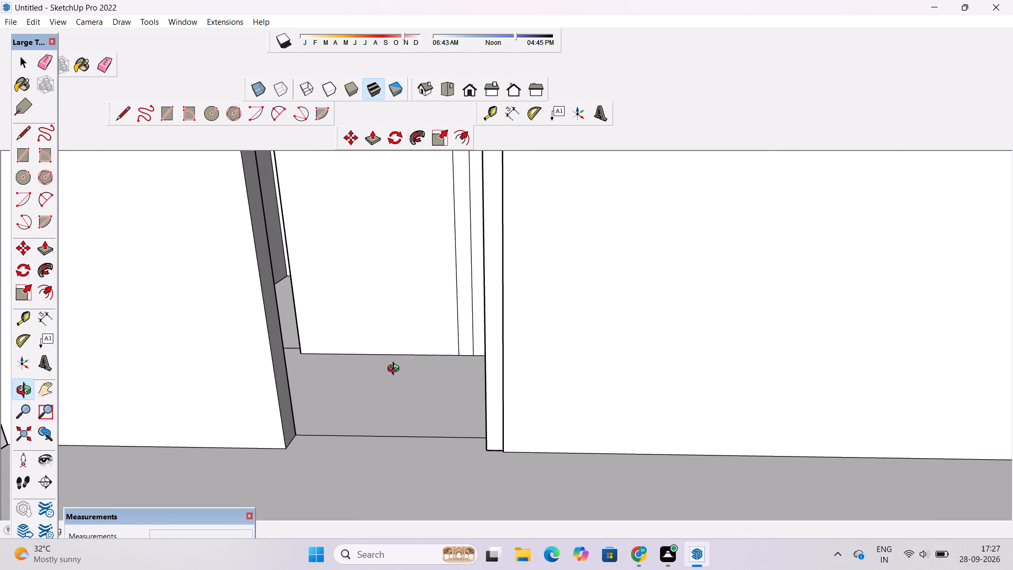
pyautogui.press('p')
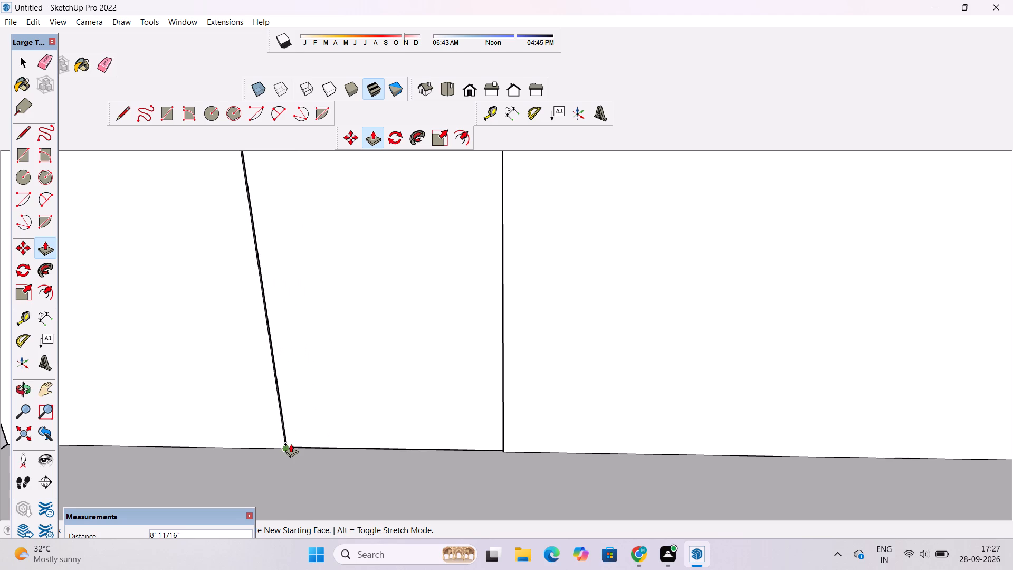
pyautogui.click(288, 444)
# Examine the filled front entrance from the front, both sides and near the floor, checking how the door sits within the wall.
pyautogui.press('o')
pyautogui.scroll(-6, 287, 440)
pyautogui.moveTo(299, 442); pyautogui.dragTo(328, 353)
pyautogui.scroll(-5, 329, 347)
pyautogui.moveTo(336, 366); pyautogui.dragTo(313, 382)
pyautogui.keyDown('shift'); pyautogui.moveTo(313, 374); pyautogui.dragTo(346, 425); pyautogui.keyUp('shift')
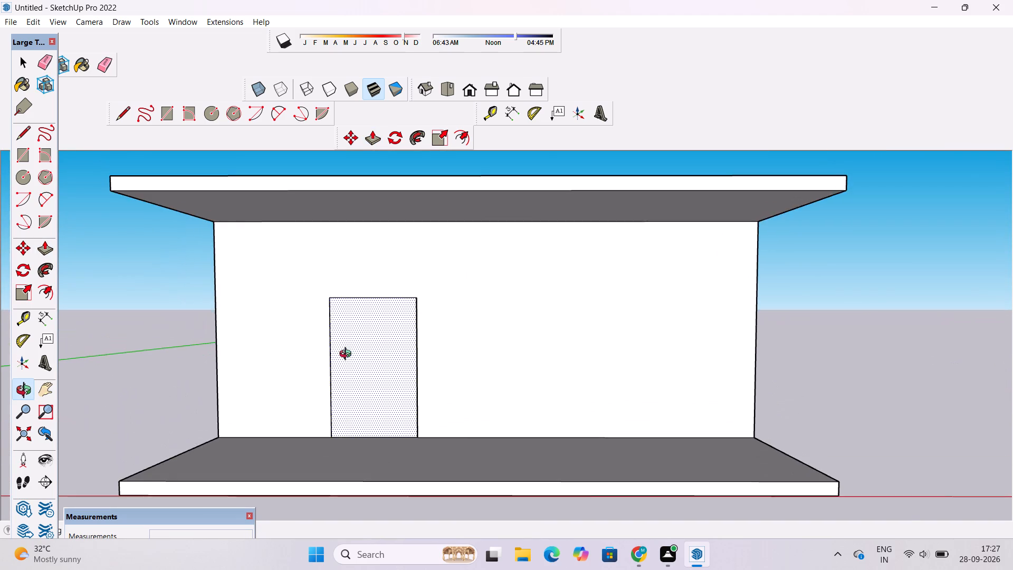
pyautogui.scroll(4, 350, 313)
pyautogui.moveTo(372, 345); pyautogui.dragTo(488, 392)
pyautogui.press('space')
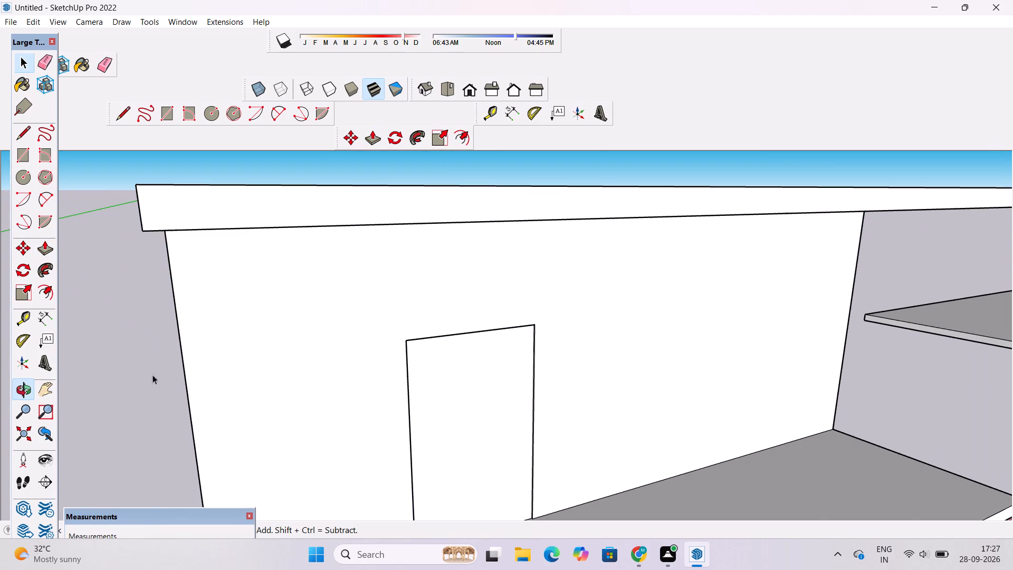
pyautogui.scroll(10, 594, 360)
pyautogui.scroll(-3, 470, 354)
pyautogui.press('o')
pyautogui.moveTo(433, 362); pyautogui.dragTo(492, 362)
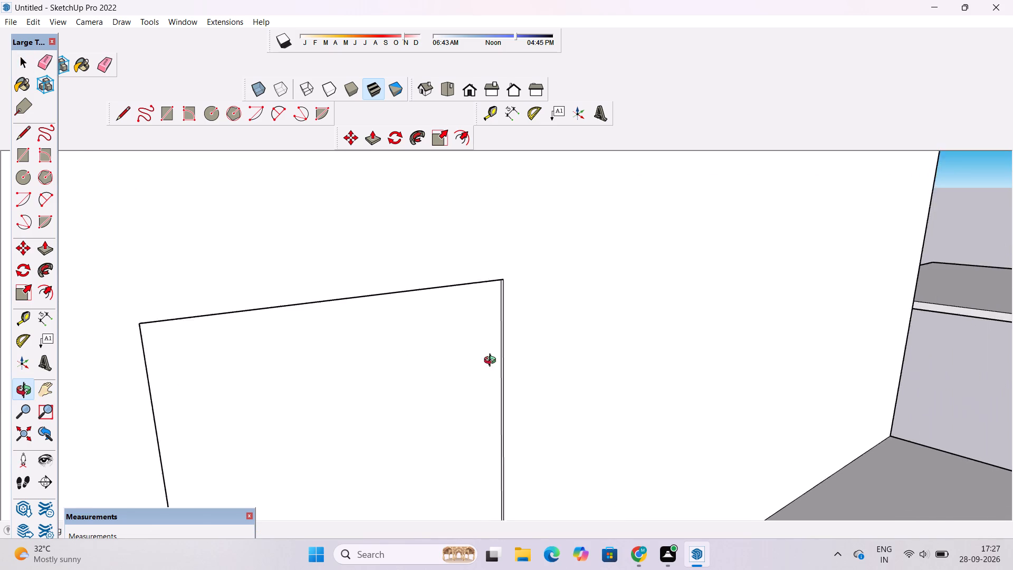
pyautogui.moveTo(492, 362); pyautogui.dragTo(505, 359)
pyautogui.moveTo(498, 362); pyautogui.dragTo(481, 323)
pyautogui.scroll(-4, 480, 319)
pyautogui.keyDown('shift'); pyautogui.moveTo(475, 343); pyautogui.dragTo(469, 287); pyautogui.keyUp('shift')
pyautogui.moveTo(474, 310); pyautogui.dragTo(476, 368)
pyautogui.keyDown('shift'); pyautogui.moveTo(476, 368); pyautogui.dragTo(476, 368); pyautogui.keyUp('shift')
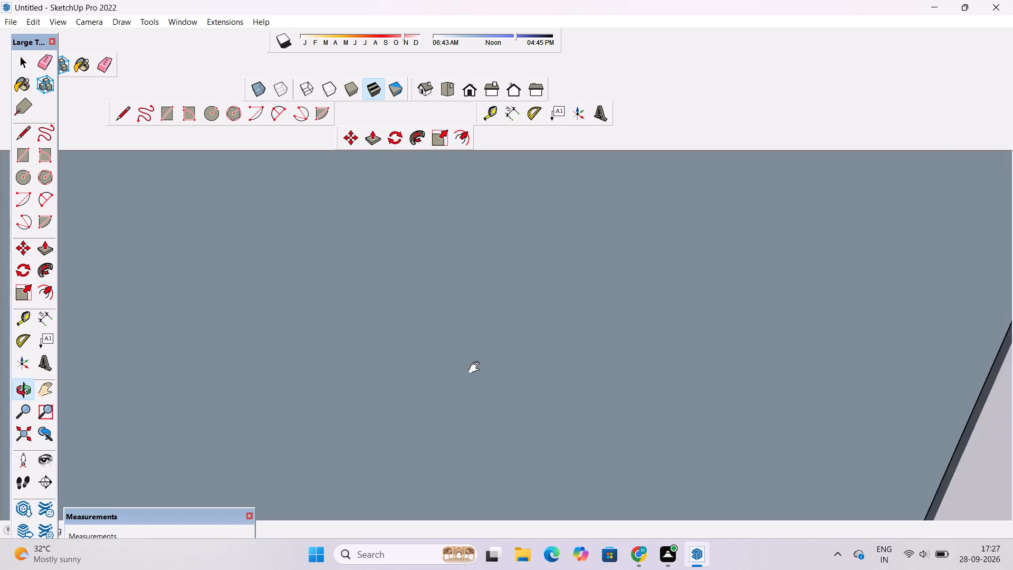
pyautogui.keyDown('shift'); pyautogui.moveTo(476, 368); pyautogui.dragTo(469, 315); pyautogui.keyUp('shift')
pyautogui.scroll(-19, 469, 307)
pyautogui.scroll(1, 466, 292)
pyautogui.scroll(-6, 466, 282)
pyautogui.scroll(1, 466, 286)
pyautogui.scroll(-7, 466, 276)
pyautogui.keyDown('shift'); pyautogui.moveTo(563, 402); pyautogui.dragTo(544, 274); pyautogui.keyUp('shift')
pyautogui.moveTo(545, 332); pyautogui.dragTo(529, 300)
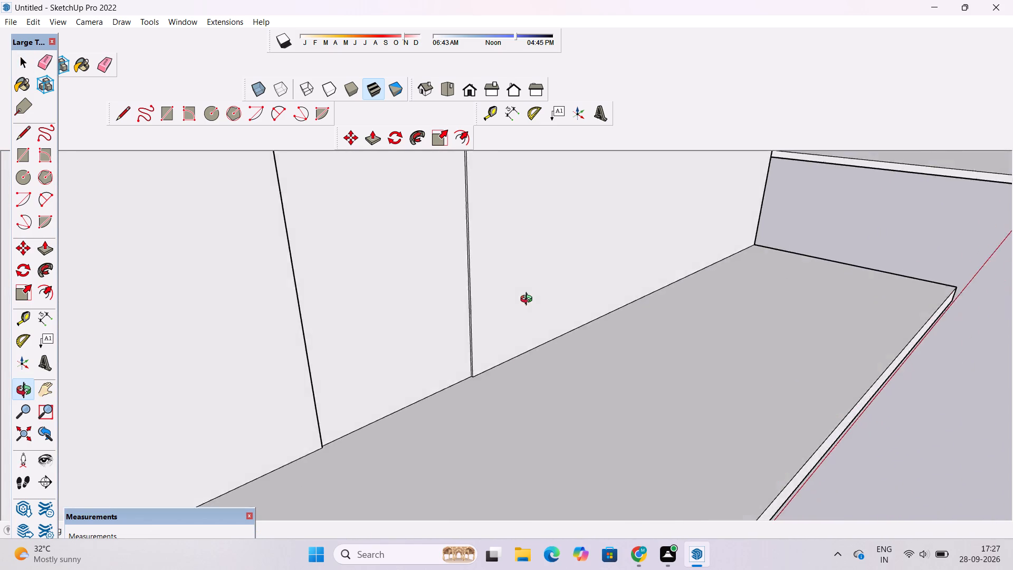
pyautogui.moveTo(529, 300); pyautogui.dragTo(526, 293)
pyautogui.keyDown('shift'); pyautogui.moveTo(526, 295); pyautogui.dragTo(597, 389); pyautogui.keyUp('shift')
pyautogui.scroll(-4, 552, 370)
pyautogui.moveTo(522, 333); pyautogui.dragTo(509, 289)
pyautogui.keyDown('shift'); pyautogui.moveTo(507, 286); pyautogui.dragTo(542, 377); pyautogui.keyUp('shift')
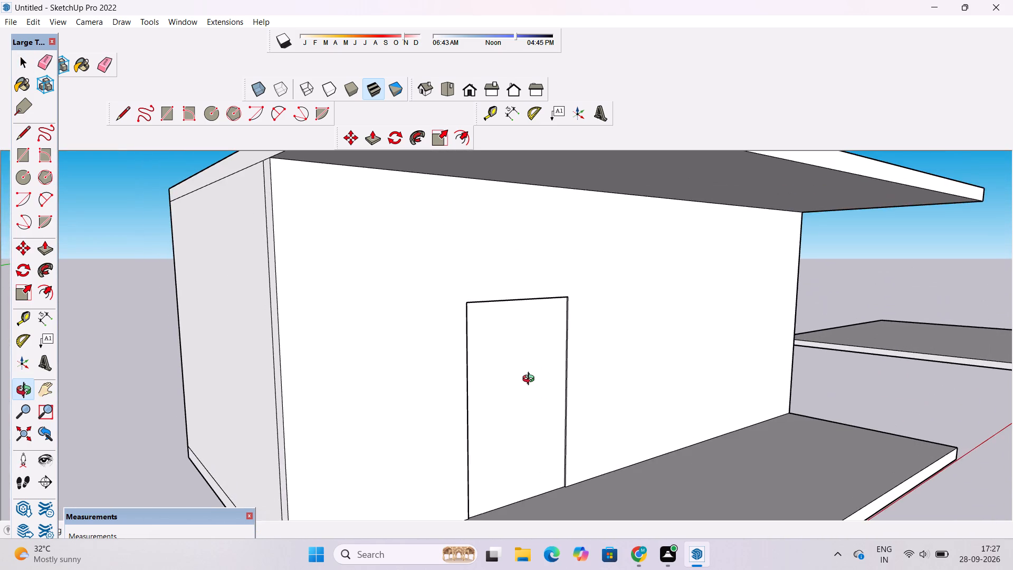
pyautogui.moveTo(538, 398); pyautogui.dragTo(548, 417)
pyautogui.keyDown('shift'); pyautogui.moveTo(548, 418); pyautogui.dragTo(522, 363); pyautogui.keyUp('shift')
pyautogui.moveTo(520, 359); pyautogui.dragTo(531, 363)
pyautogui.keyDown('shift'); pyautogui.click(532, 363); pyautogui.keyUp('shift')
pyautogui.moveTo(538, 366); pyautogui.dragTo(505, 303)
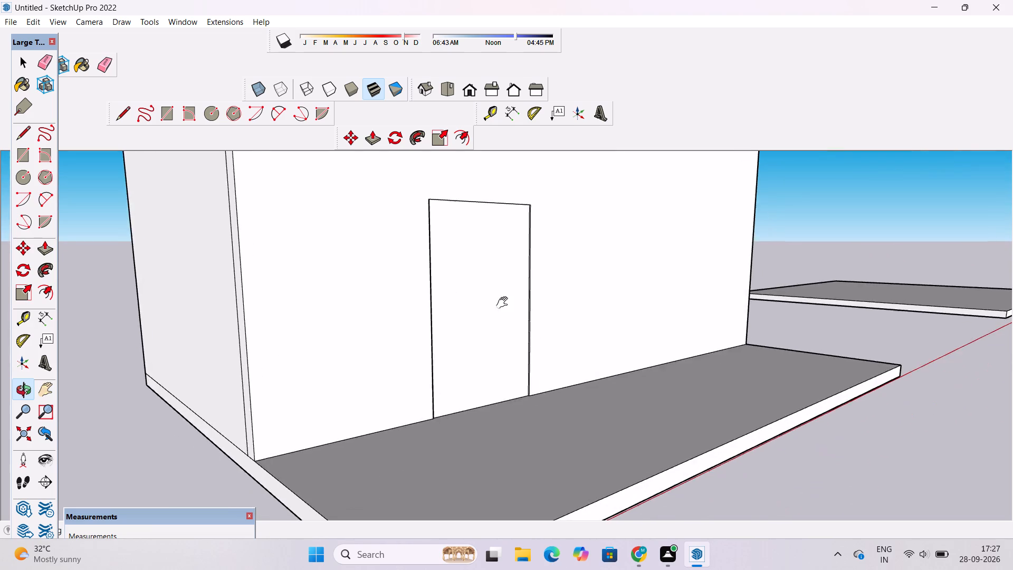
pyautogui.keyDown('shift'); pyautogui.moveTo(504, 307); pyautogui.dragTo(515, 334); pyautogui.keyUp('shift')
pyautogui.scroll(-4, 493, 341)
pyautogui.moveTo(527, 360); pyautogui.dragTo(562, 365)
pyautogui.scroll(2, 554, 359)
pyautogui.keyDown('shift'); pyautogui.moveTo(551, 351); pyautogui.dragTo(489, 327); pyautogui.keyUp('shift')
pyautogui.scroll(3, 455, 335)
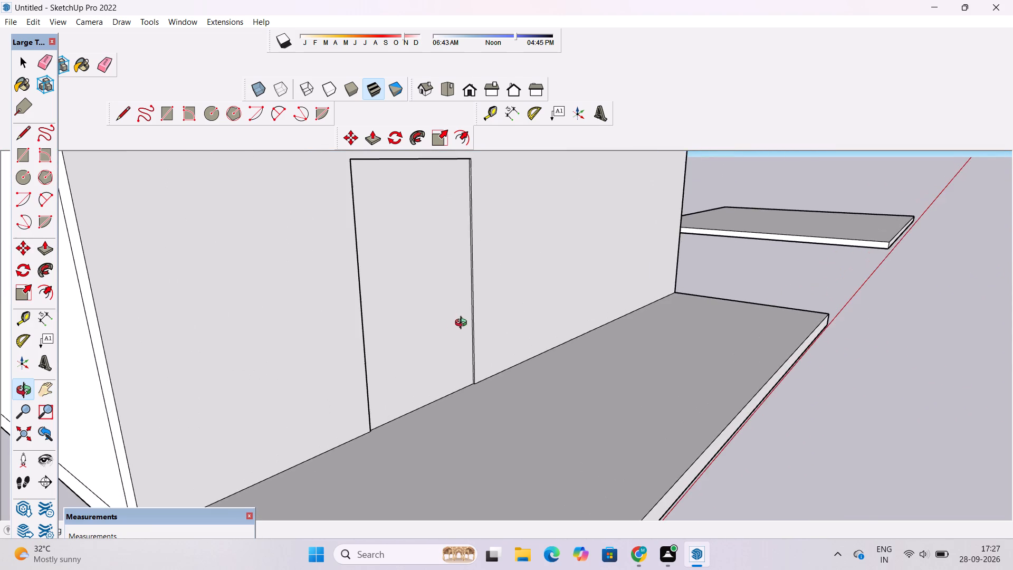
pyautogui.scroll(3, 473, 313)
pyautogui.keyDown('shift'); pyautogui.moveTo(473, 313); pyautogui.dragTo(487, 375); pyautogui.keyUp('shift')
pyautogui.scroll(-4, 483, 375)
pyautogui.moveTo(478, 372); pyautogui.dragTo(453, 348)
pyautogui.moveTo(448, 346); pyautogui.dragTo(463, 366)
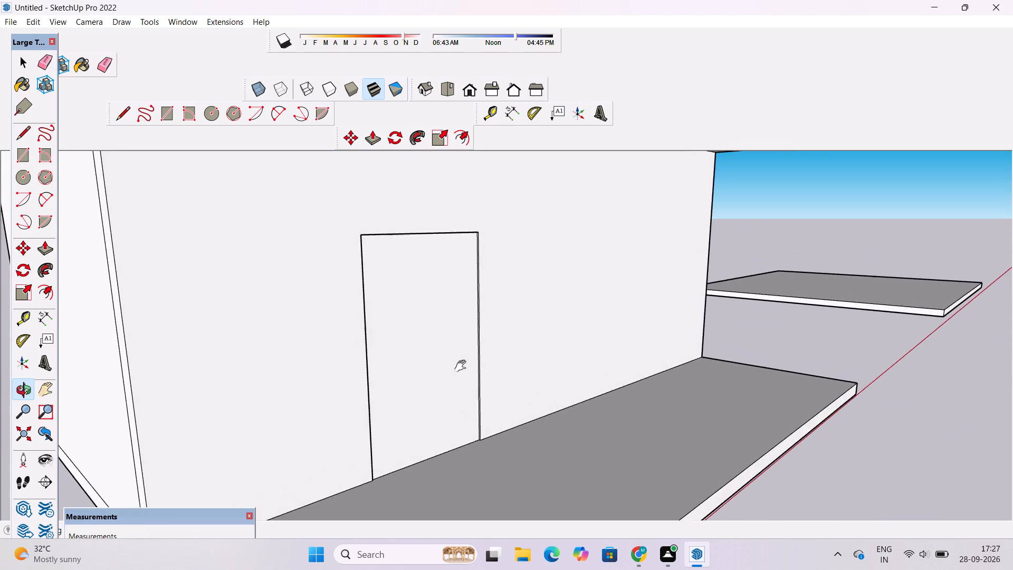
pyautogui.moveTo(463, 366); pyautogui.dragTo(466, 369)
pyautogui.moveTo(472, 377); pyautogui.dragTo(519, 398)
# Push the front door face 3" inward from the surrounding wall.
pyautogui.press('space')
pyautogui.scroll(1, 488, 364)
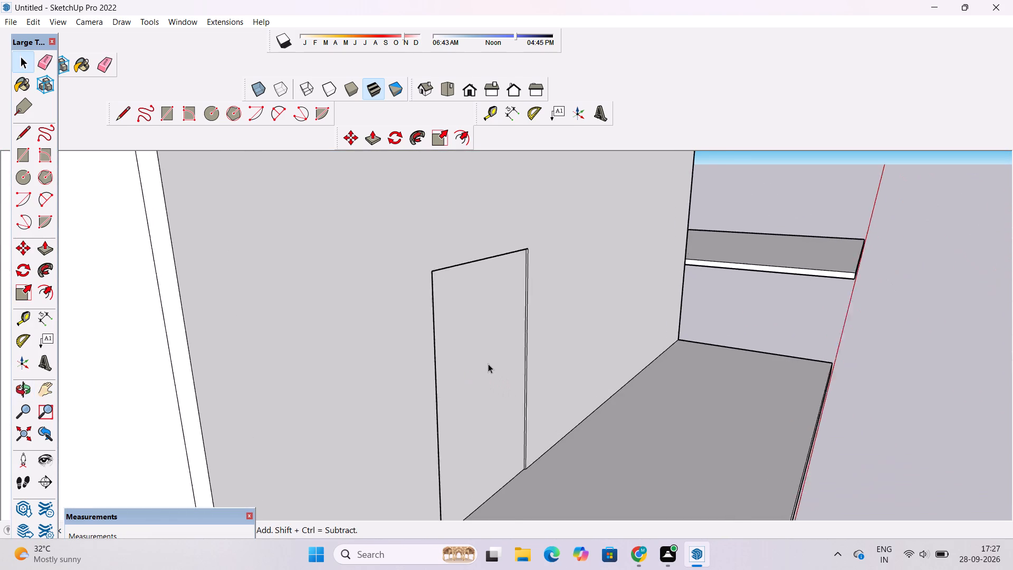
pyautogui.scroll(3, 488, 364)
pyautogui.click(488, 364)
pyautogui.press('p')
pyautogui.click(488, 364)
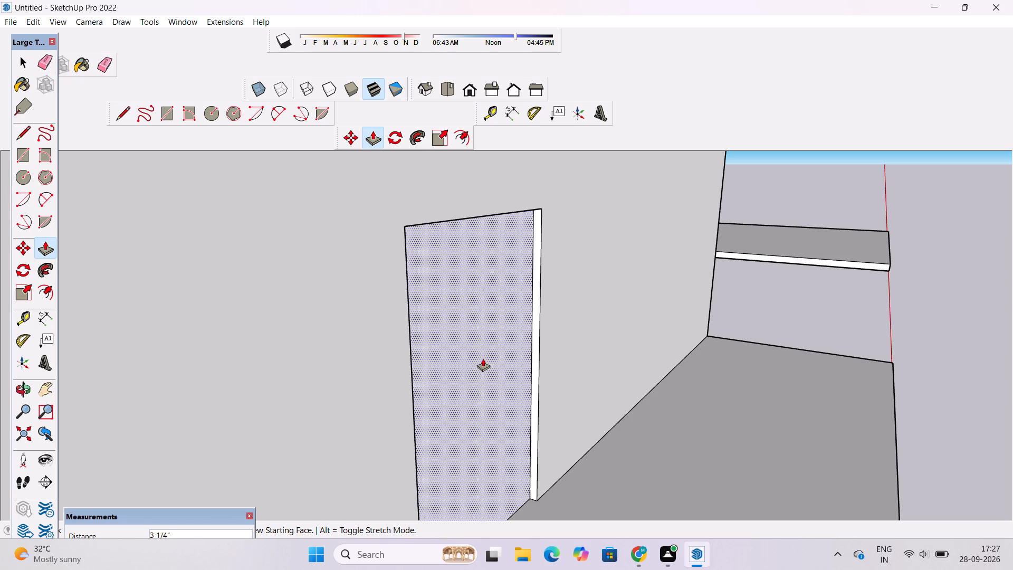
pyautogui.write('3"')
pyautogui.press('Return')
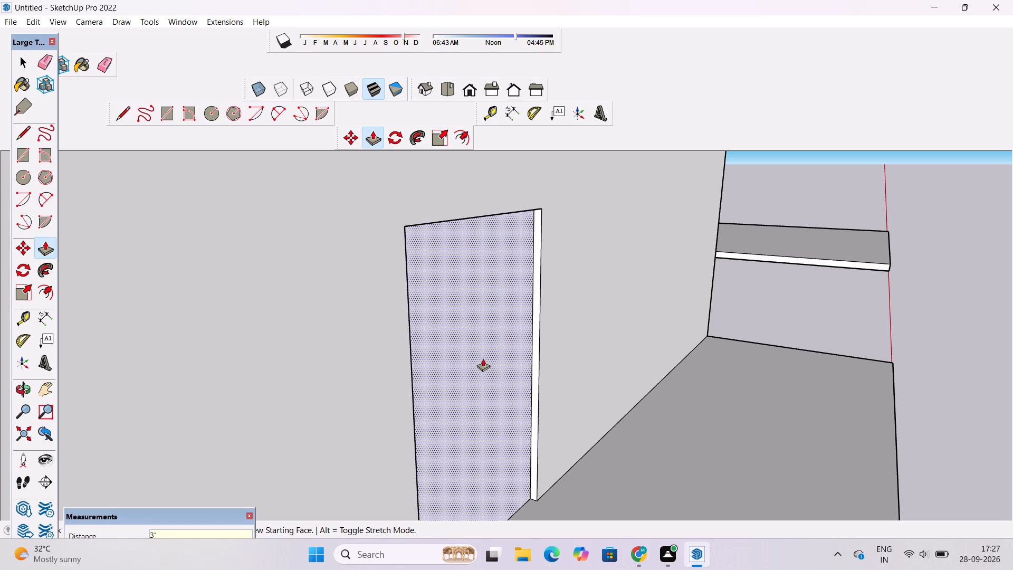
# Examine the recessed door and roofed block from the side, above, below and front.
pyautogui.press('o')
pyautogui.scroll(-7, 464, 369)
pyautogui.moveTo(494, 394); pyautogui.dragTo(483, 382)
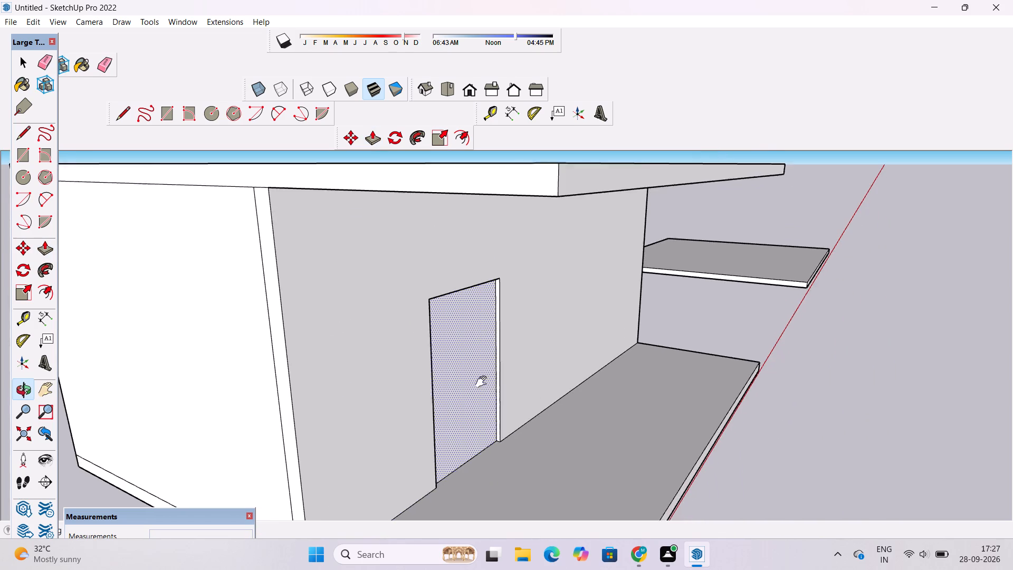
pyautogui.moveTo(483, 382); pyautogui.dragTo(451, 325)
pyautogui.scroll(5, 446, 315)
pyautogui.moveTo(636, 296); pyautogui.dragTo(168, 327)
pyautogui.moveTo(168, 327); pyautogui.dragTo(309, 289)
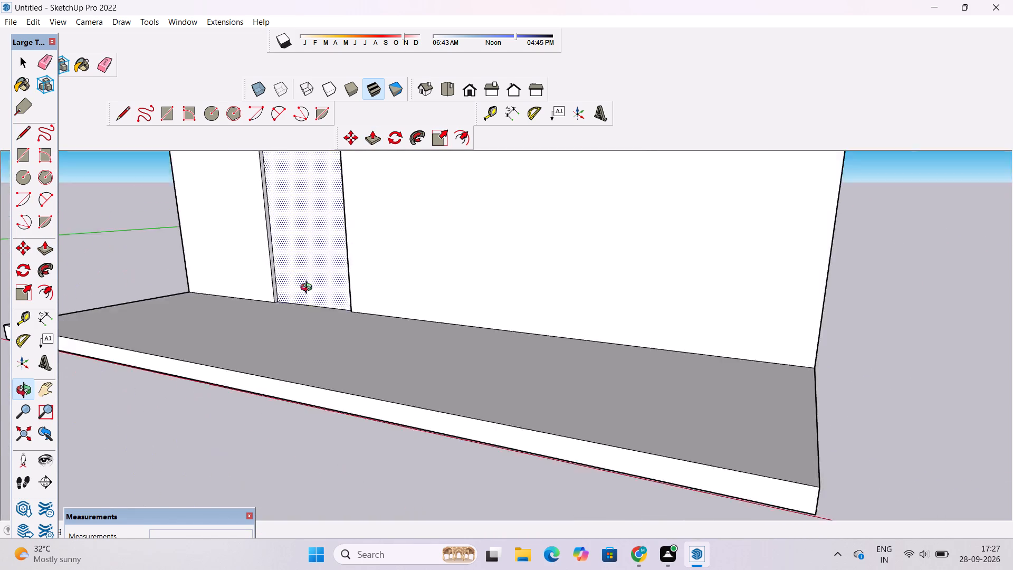
pyautogui.moveTo(309, 289); pyautogui.dragTo(513, 316)
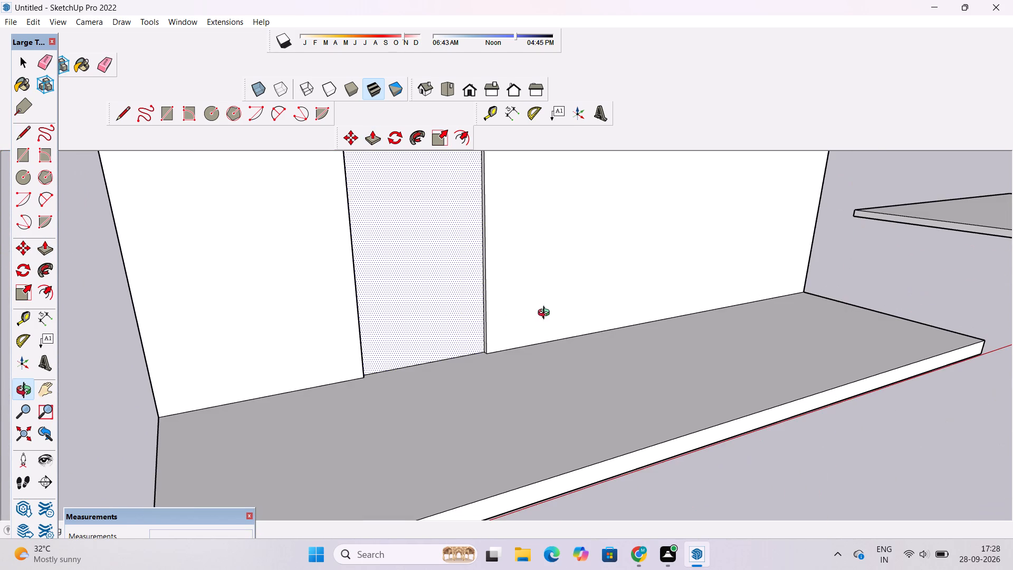
pyautogui.keyDown('shift'); pyautogui.moveTo(546, 315); pyautogui.dragTo(547, 372); pyautogui.keyUp('shift')
pyautogui.scroll(-12, 542, 354)
pyautogui.scroll(5, 377, 357)
pyautogui.moveTo(411, 344); pyautogui.dragTo(507, 282)
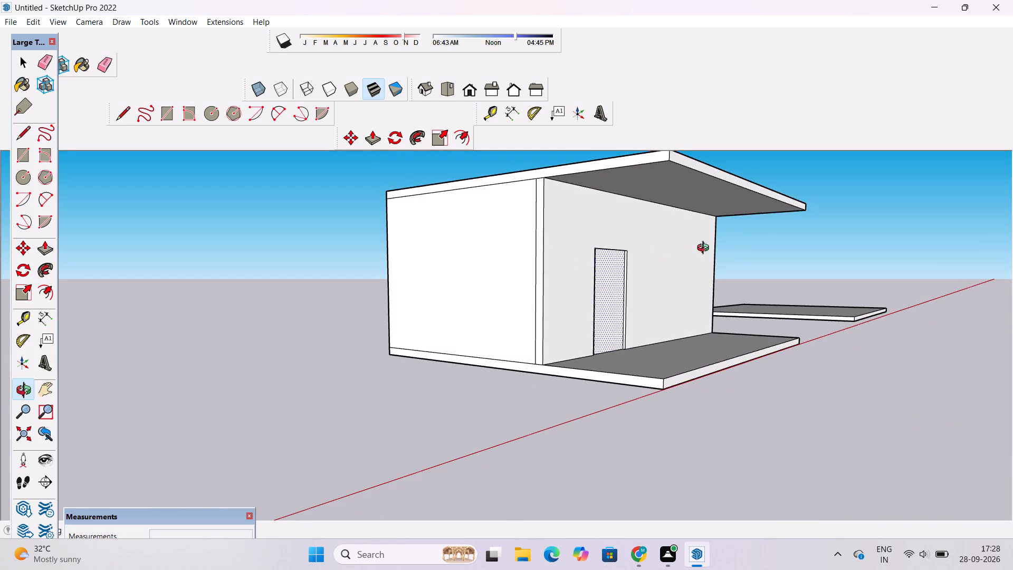
pyautogui.keyDown('shift'); pyautogui.moveTo(768, 239); pyautogui.dragTo(278, 378); pyautogui.keyUp('shift')
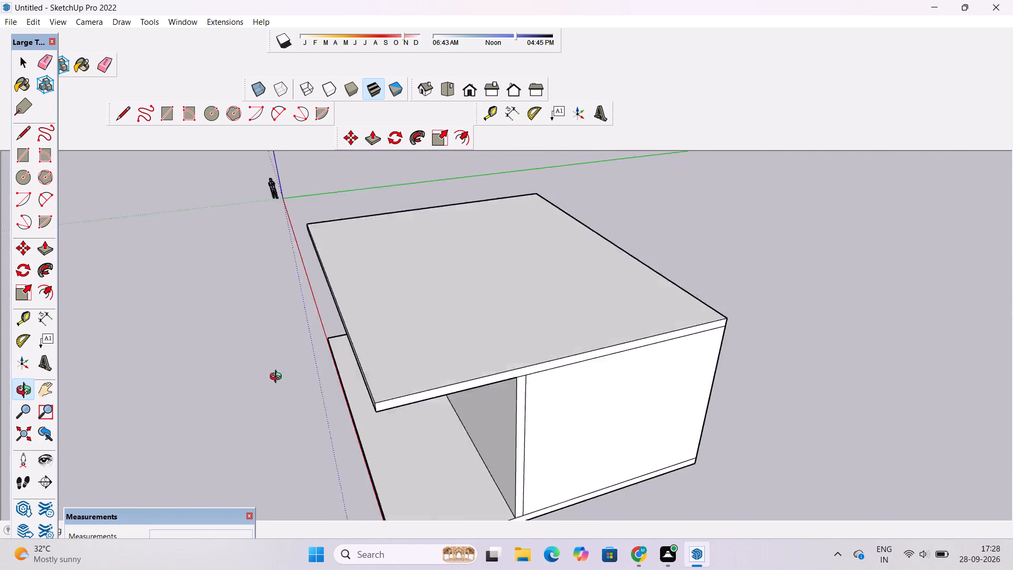
pyautogui.keyDown('shift'); pyautogui.moveTo(278, 378); pyautogui.dragTo(509, 218); pyautogui.keyUp('shift')
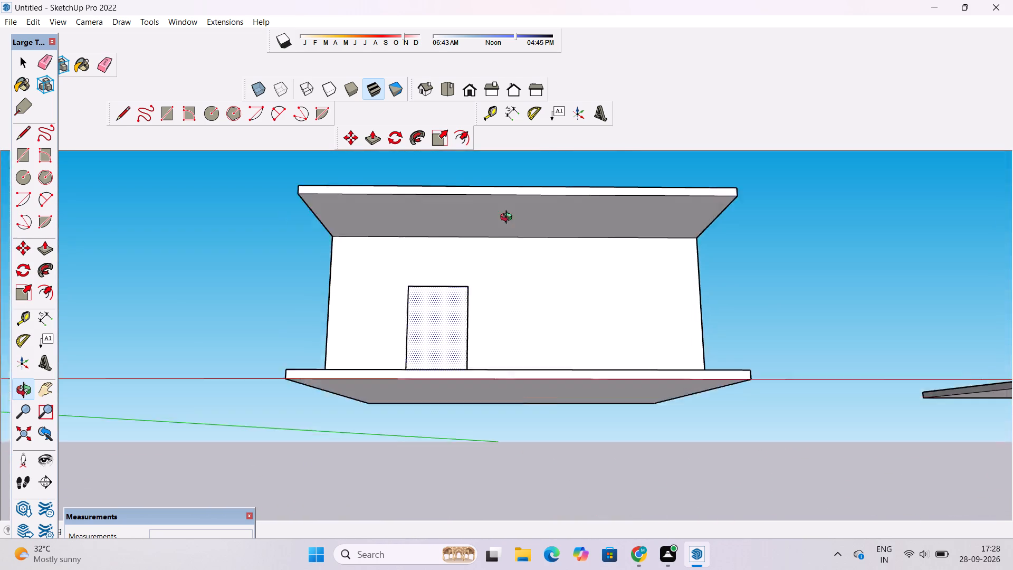
pyautogui.keyDown('shift'); pyautogui.moveTo(509, 218); pyautogui.dragTo(491, 385); pyautogui.keyUp('shift')
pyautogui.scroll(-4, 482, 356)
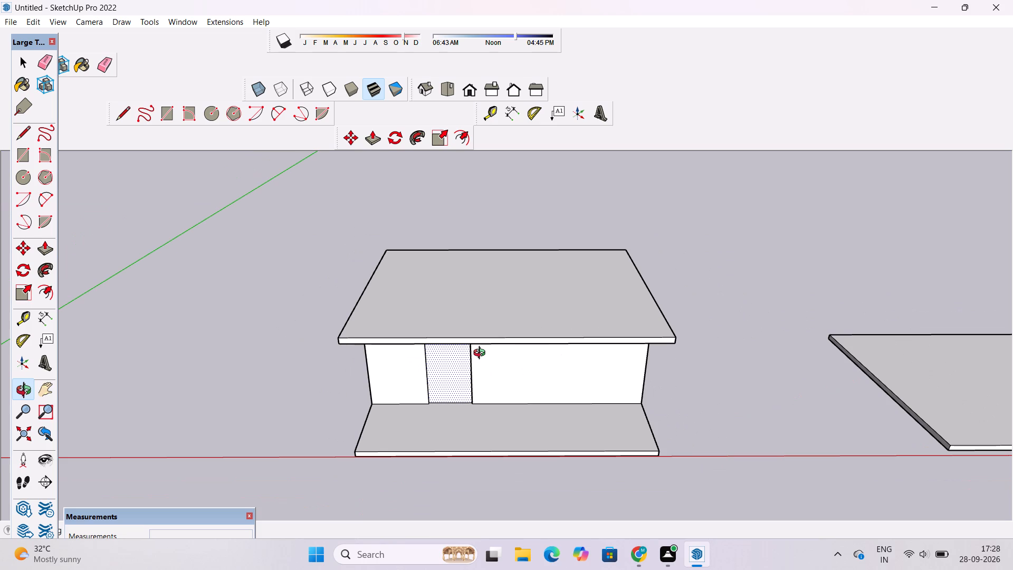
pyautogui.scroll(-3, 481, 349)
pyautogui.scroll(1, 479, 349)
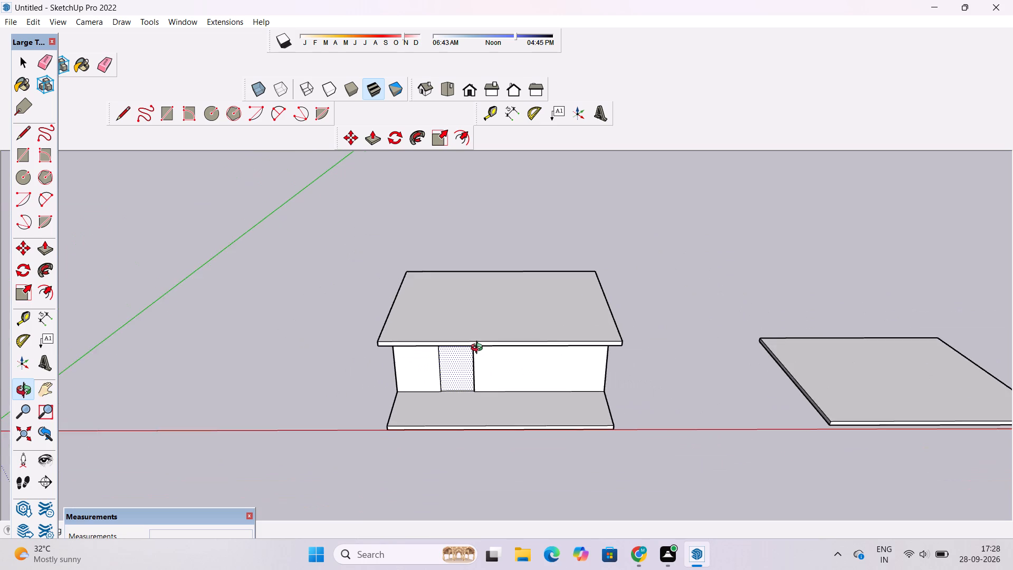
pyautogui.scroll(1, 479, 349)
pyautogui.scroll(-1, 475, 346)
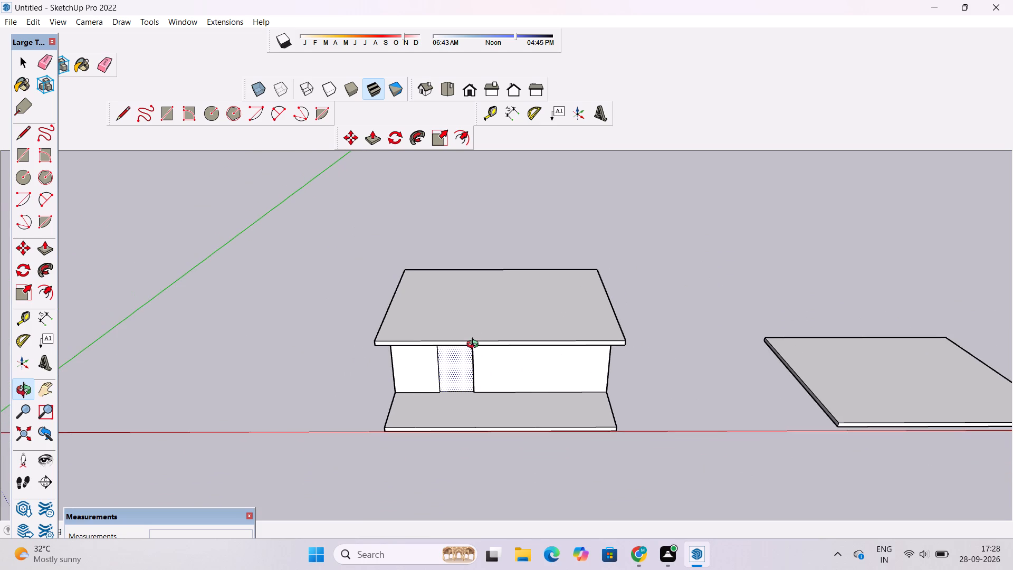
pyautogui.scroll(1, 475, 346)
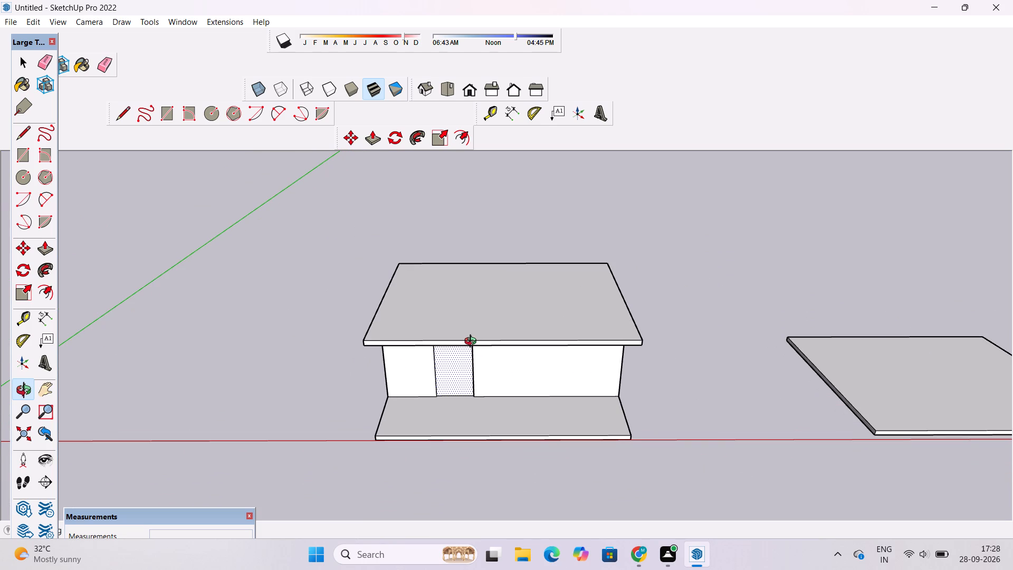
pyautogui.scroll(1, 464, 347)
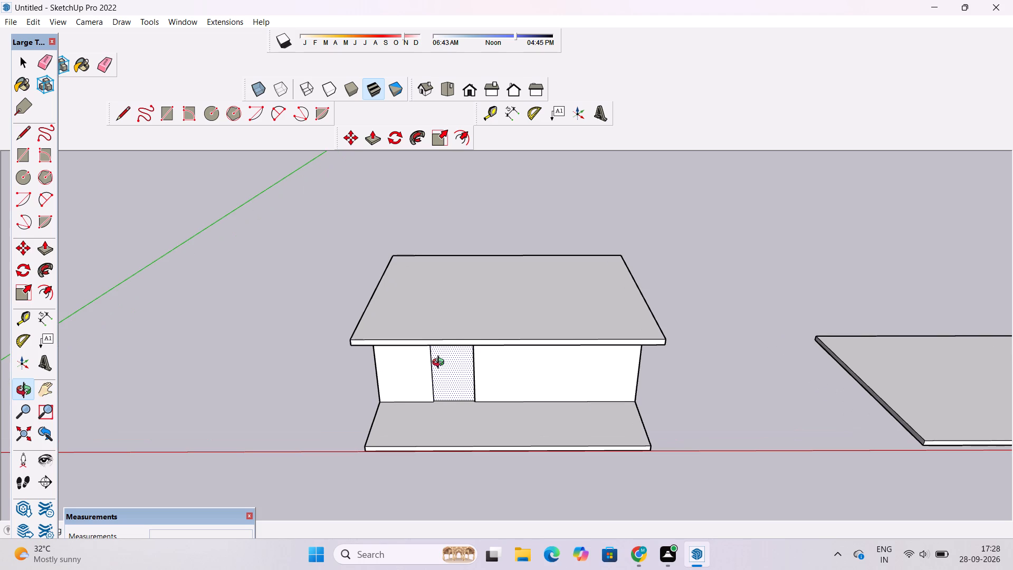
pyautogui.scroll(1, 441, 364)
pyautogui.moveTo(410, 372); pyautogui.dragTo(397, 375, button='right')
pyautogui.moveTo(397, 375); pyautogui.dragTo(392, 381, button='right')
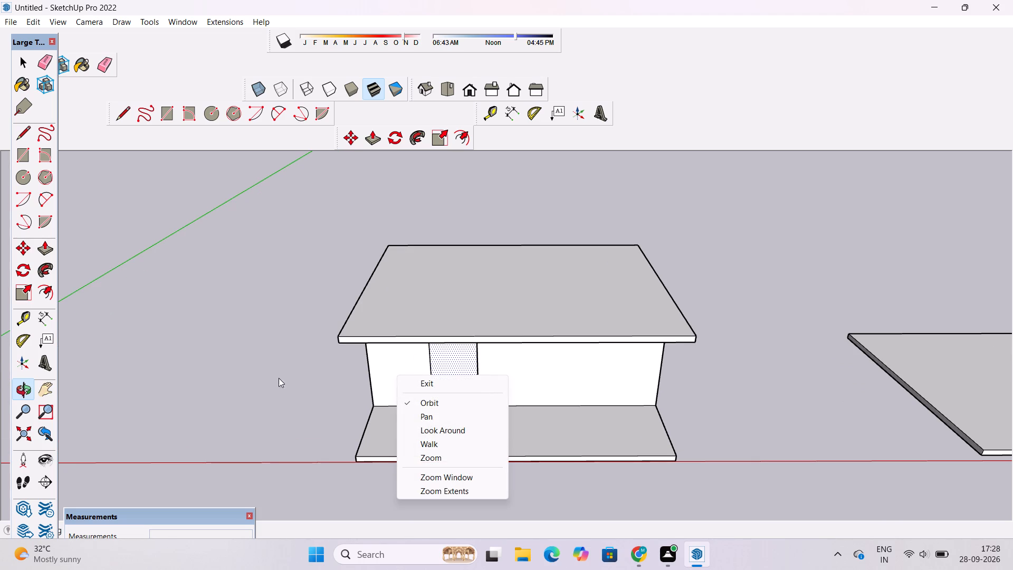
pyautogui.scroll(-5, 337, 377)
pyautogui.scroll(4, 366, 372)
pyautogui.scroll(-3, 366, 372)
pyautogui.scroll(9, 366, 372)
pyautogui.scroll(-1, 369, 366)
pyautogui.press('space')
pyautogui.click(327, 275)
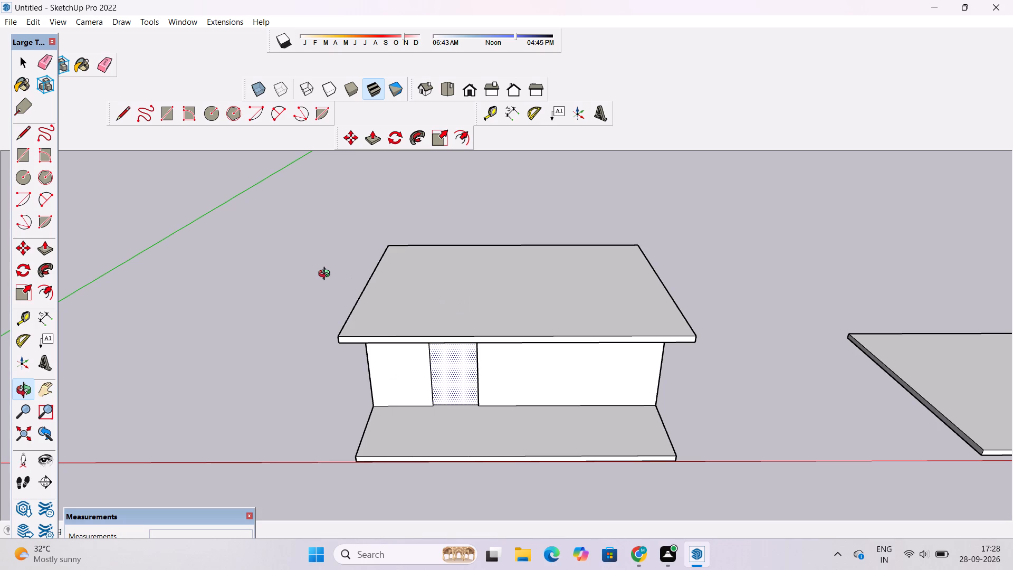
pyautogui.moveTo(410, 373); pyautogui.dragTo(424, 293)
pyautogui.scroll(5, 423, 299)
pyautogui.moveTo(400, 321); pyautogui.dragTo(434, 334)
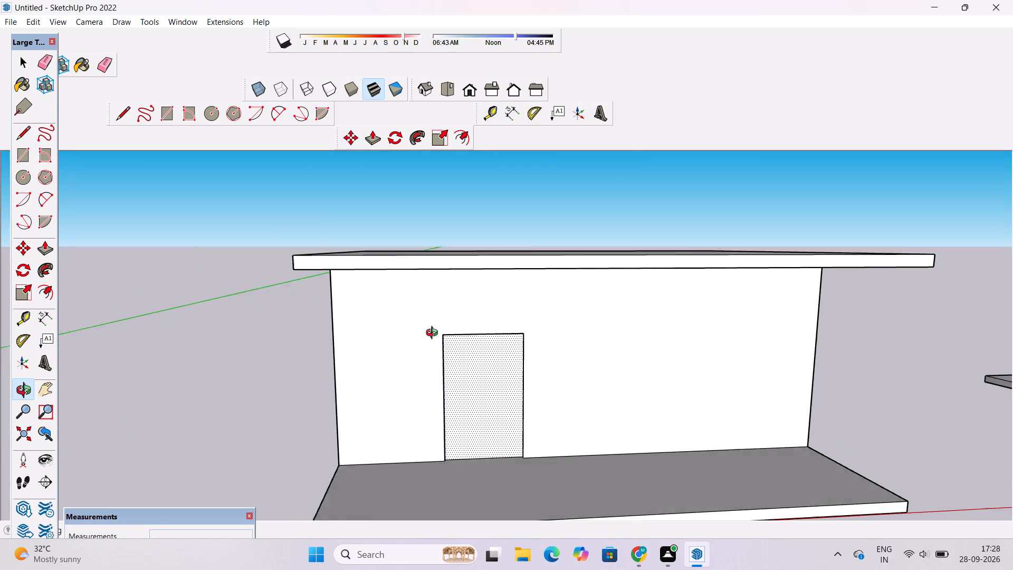
# Examine the recessed door, the roofed block and the porch slab from the front, side and above.
pyautogui.moveTo(434, 334); pyautogui.dragTo(552, 357)
pyautogui.keyDown('shift'); pyautogui.moveTo(552, 361); pyautogui.dragTo(458, 310); pyautogui.keyUp('shift')
pyautogui.scroll(1, 401, 308)
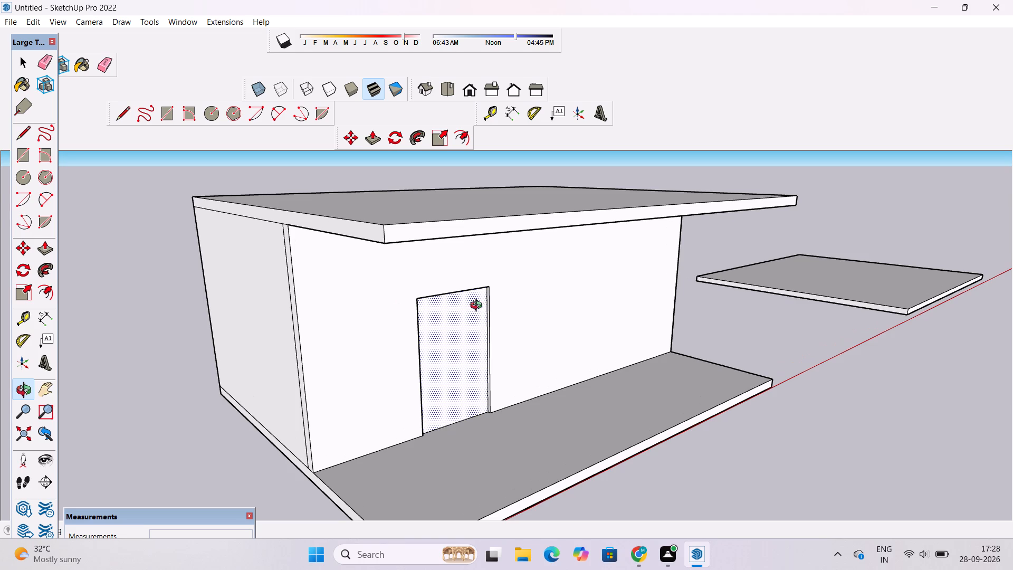
pyautogui.moveTo(517, 331); pyautogui.dragTo(453, 347)
pyautogui.keyDown('shift'); pyautogui.moveTo(442, 343); pyautogui.dragTo(439, 313); pyautogui.keyUp('shift')
pyautogui.scroll(-6, 439, 305)
pyautogui.moveTo(434, 346); pyautogui.dragTo(427, 364)
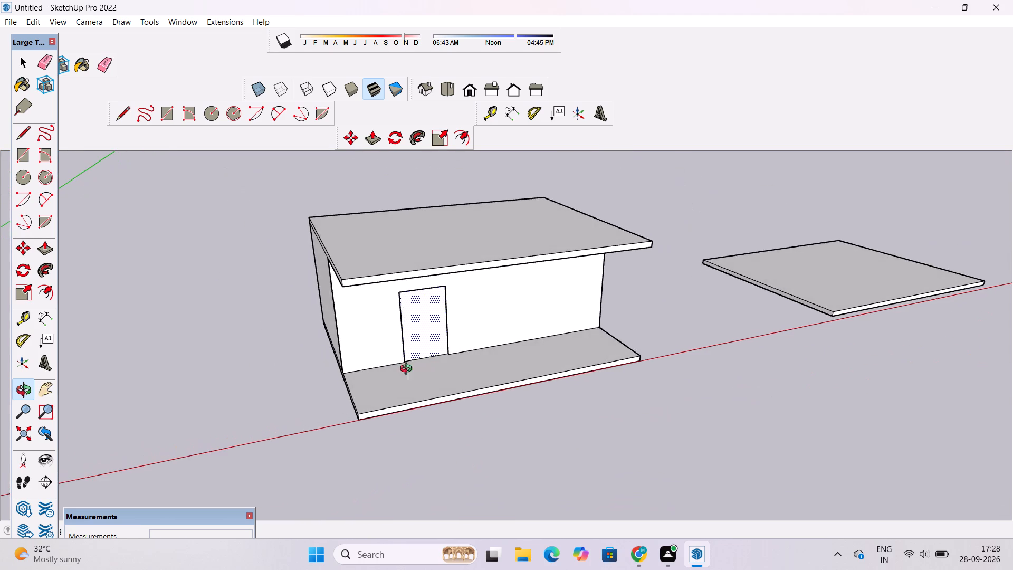
pyautogui.scroll(3, 339, 377)
pyautogui.moveTo(339, 377); pyautogui.dragTo(409, 367)
pyautogui.scroll(4, 411, 359)
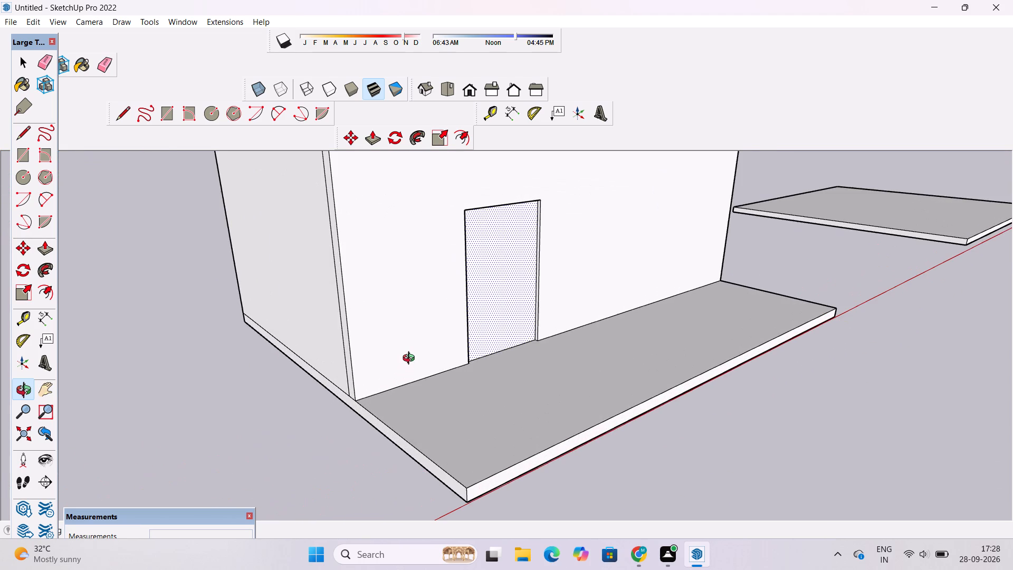
pyautogui.scroll(-6, 411, 359)
pyautogui.moveTo(519, 368); pyautogui.dragTo(348, 363)
pyautogui.keyDown('shift'); pyautogui.moveTo(333, 360); pyautogui.dragTo(349, 346); pyautogui.keyUp('shift')
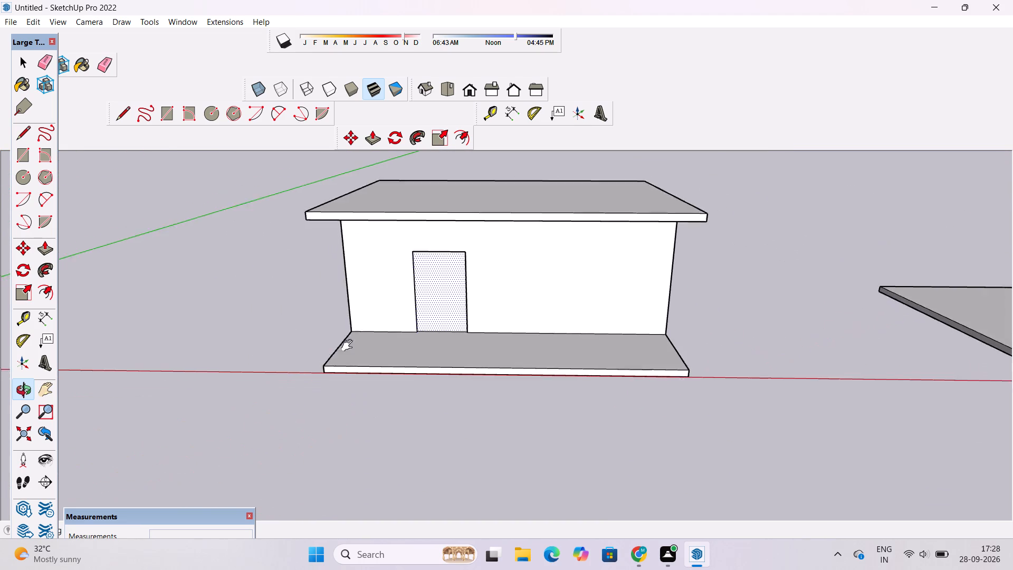
pyautogui.keyDown('shift'); pyautogui.moveTo(349, 346); pyautogui.dragTo(373, 331); pyautogui.keyUp('shift')
pyautogui.keyDown('shift'); pyautogui.scroll(-6, 378, 329); pyautogui.keyUp('shift')
pyautogui.scroll(2, 349, 336)
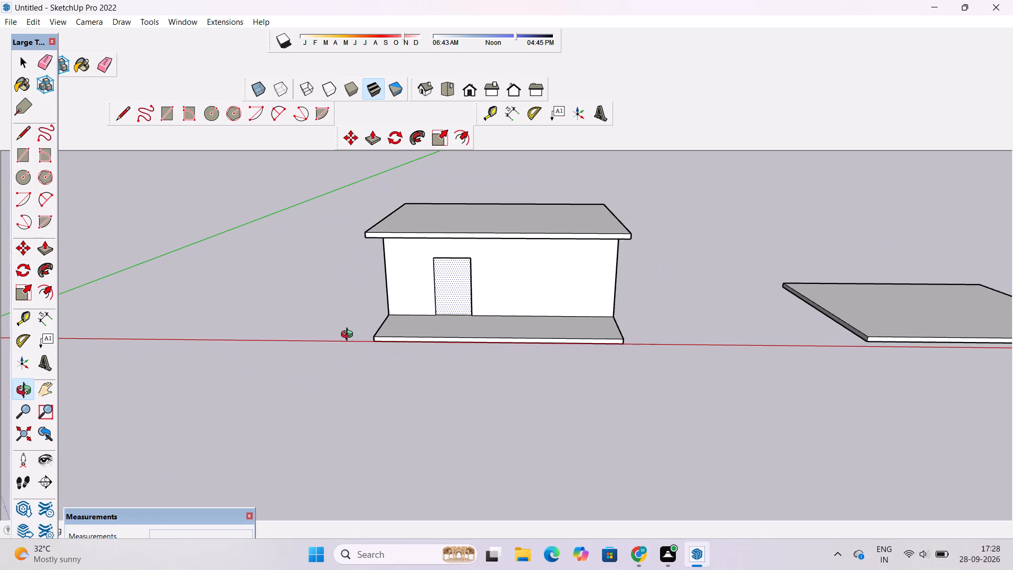
pyautogui.scroll(3, 359, 343)
pyautogui.scroll(-4, 395, 343)
pyautogui.moveTo(414, 312); pyautogui.dragTo(419, 319)
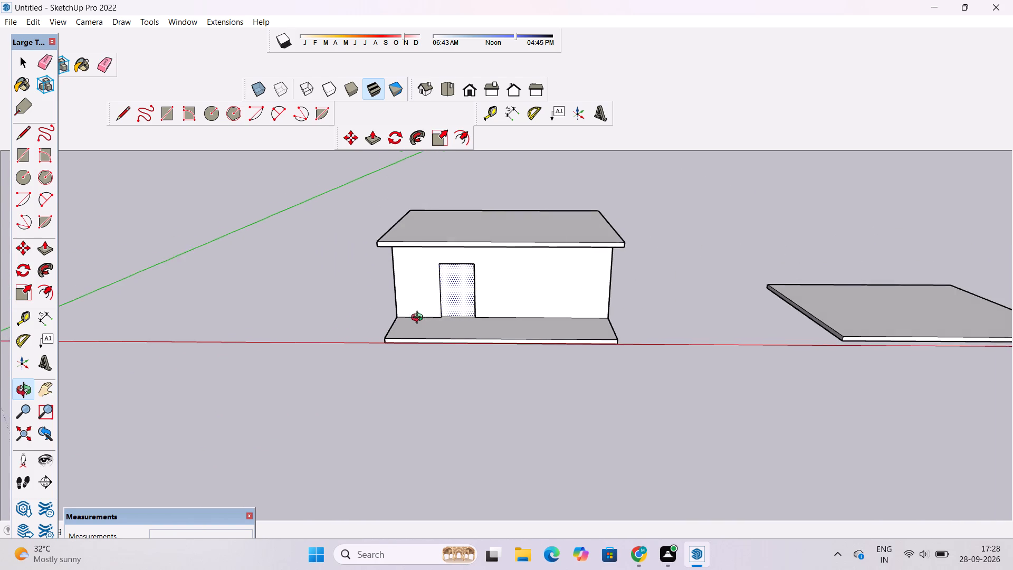
pyautogui.moveTo(419, 319); pyautogui.dragTo(419, 324)
pyautogui.moveTo(396, 338); pyautogui.dragTo(381, 422)
pyautogui.scroll(1, 388, 368)
pyautogui.moveTo(387, 364); pyautogui.dragTo(390, 331)
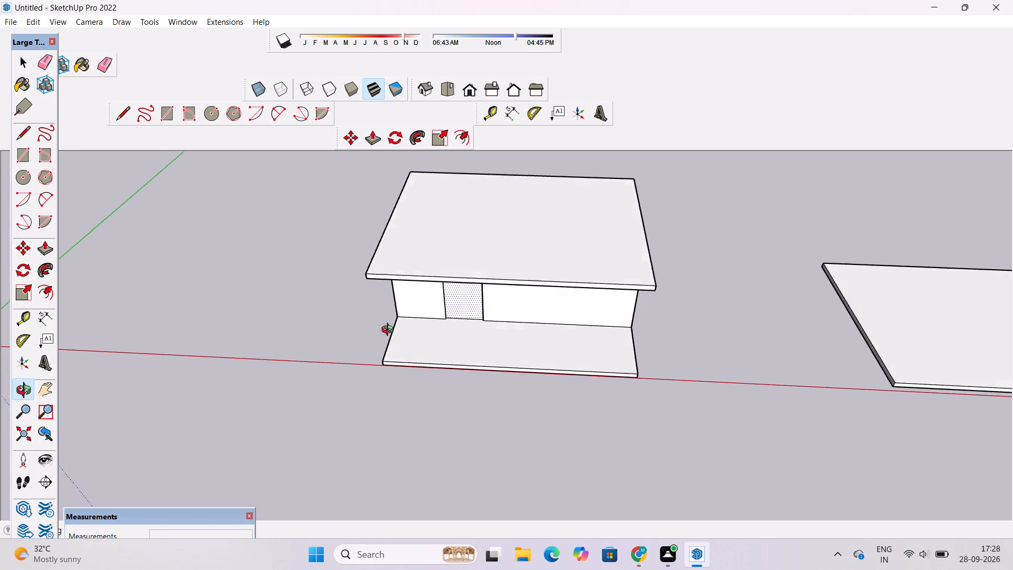
pyautogui.moveTo(390, 331); pyautogui.dragTo(402, 294)
pyautogui.keyDown('shift'); pyautogui.moveTo(406, 300); pyautogui.dragTo(408, 321); pyautogui.keyUp('shift')
# Place guides 1.5' inward from both side edges of the porch slab in front of the door wall.
pyautogui.scroll(2, 405, 327)
pyautogui.moveTo(411, 343); pyautogui.dragTo(491, 346)
pyautogui.moveTo(451, 388); pyautogui.dragTo(391, 402)
pyautogui.press('t')
pyautogui.scroll(4, 383, 376)
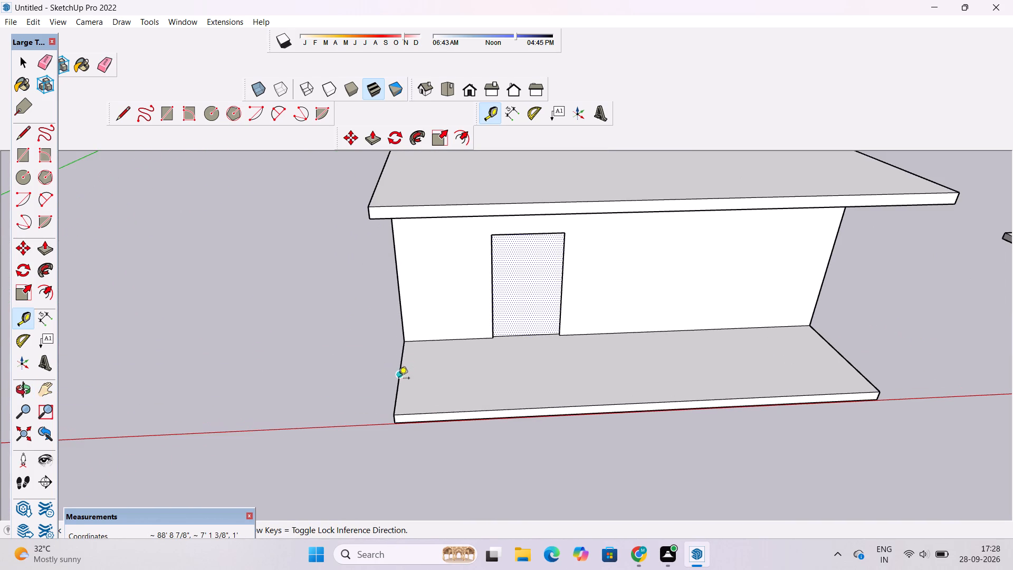
pyautogui.click(398, 374)
pyautogui.write("1.5'")
pyautogui.press('Return')
pyautogui.scroll(-5, 387, 396)
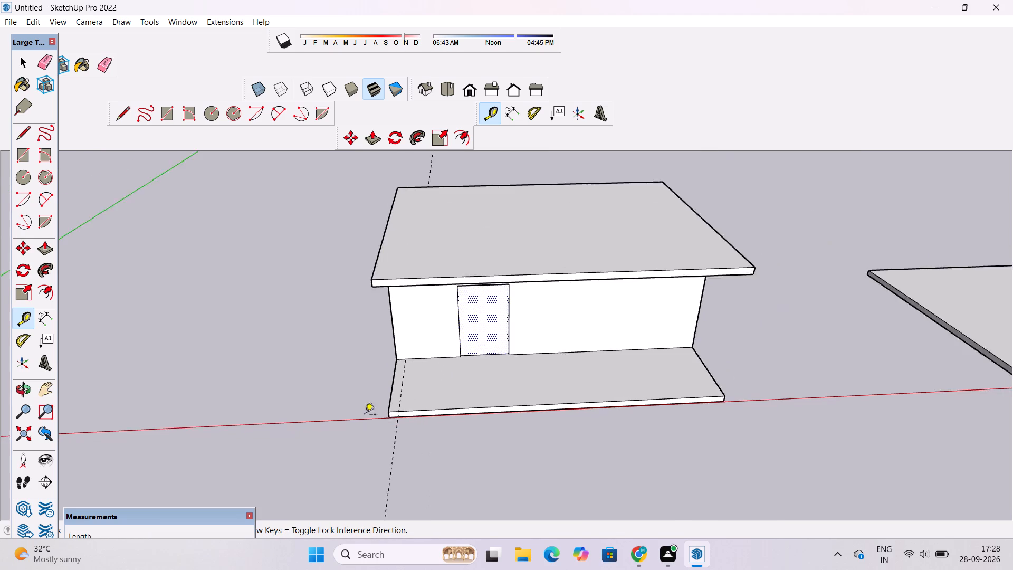
pyautogui.scroll(4, 597, 360)
pyautogui.click(722, 382)
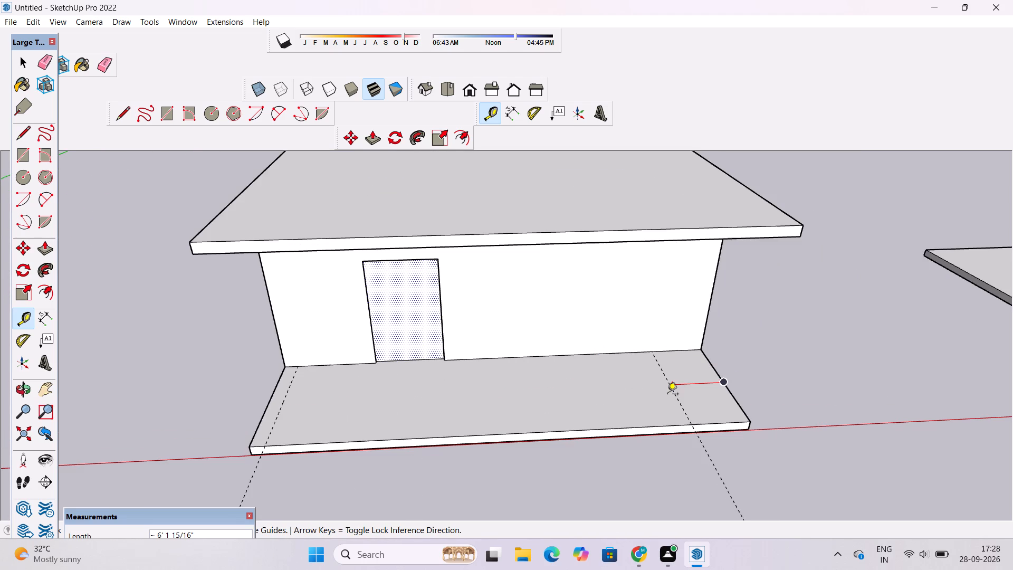
pyautogui.write('1.5')
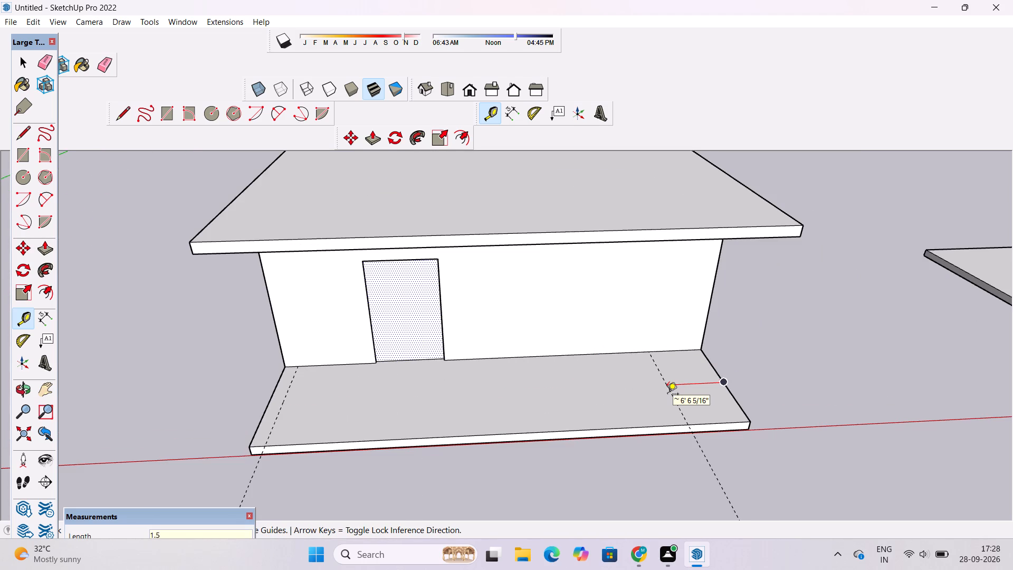
pyautogui.press("'")
pyautogui.press('Return')
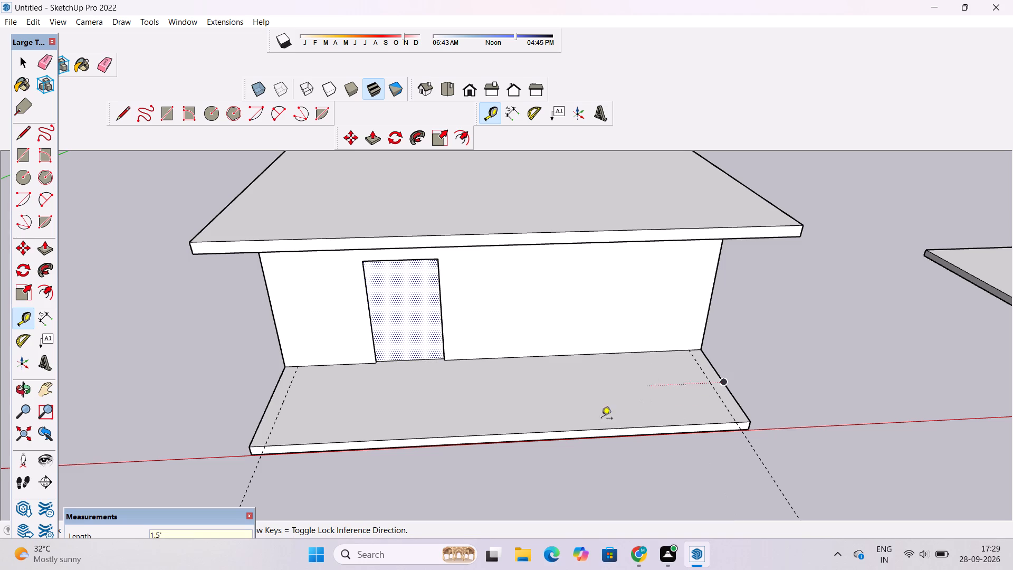
# Place a guide 1.5' inward from the porch slab's front edge.
pyautogui.scroll(-6, 515, 410)
pyautogui.scroll(8, 520, 410)
pyautogui.click(537, 432)
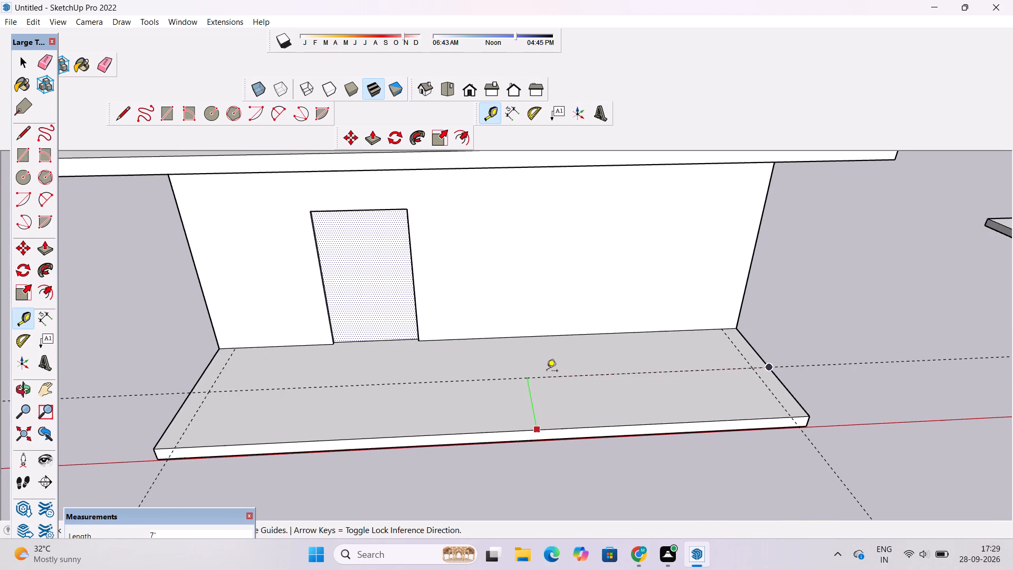
pyautogui.write("1.5'")
pyautogui.press('Return')
# Draw a rectangle on the porch slab from the wall base at one side guide to the opposite front guide intersection.
pyautogui.press('r')
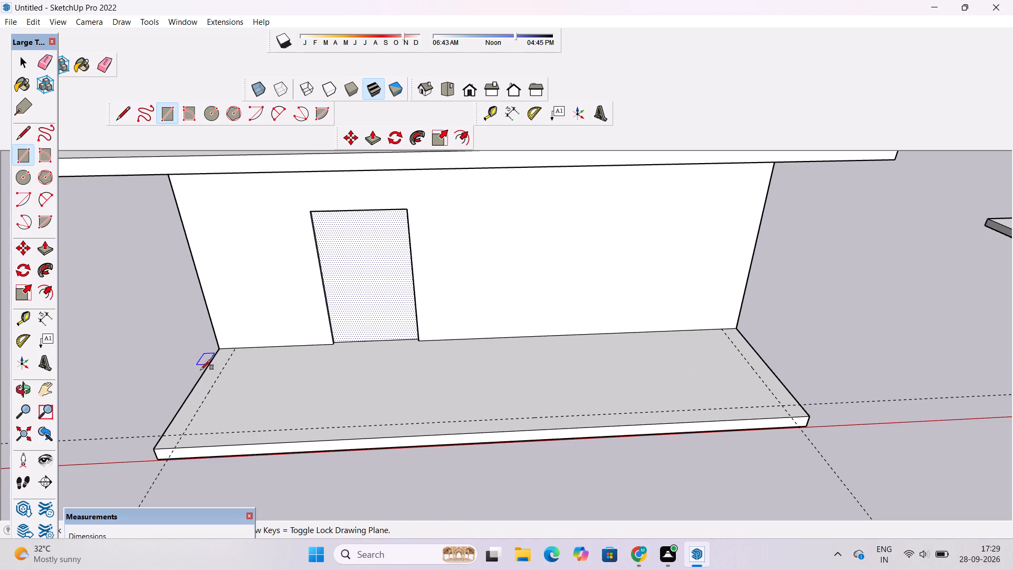
pyautogui.scroll(4, 250, 360)
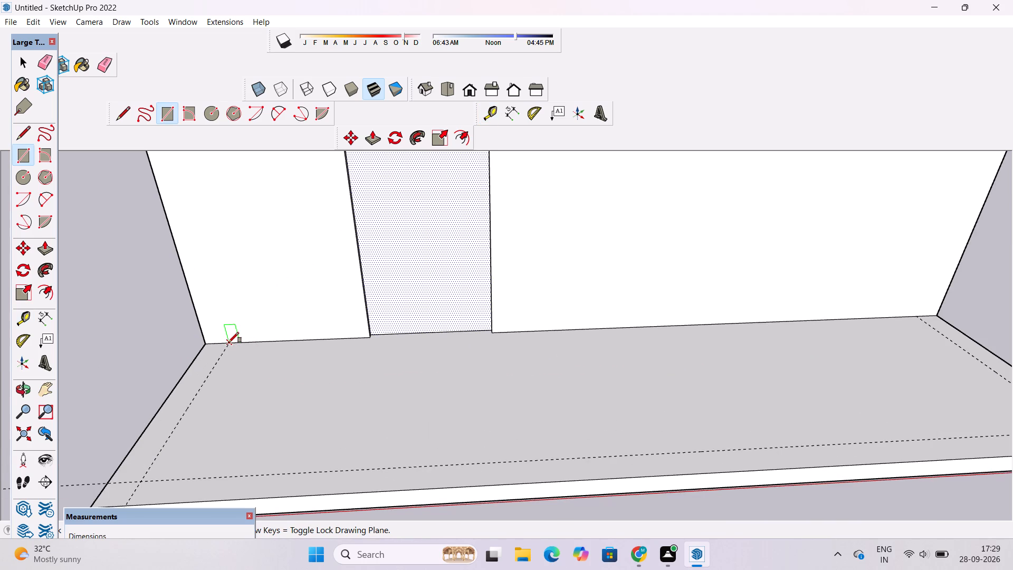
pyautogui.click(228, 343)
pyautogui.scroll(-12, 225, 355)
pyautogui.scroll(4, 469, 379)
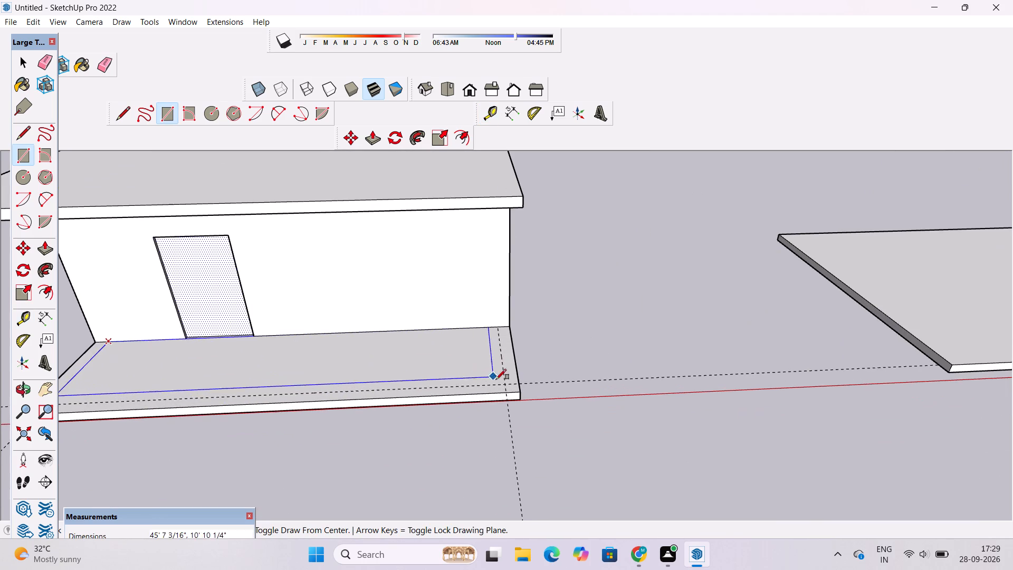
pyautogui.click(504, 384)
# Delete the face covering the doorway in the front wall.
pyautogui.press('space')
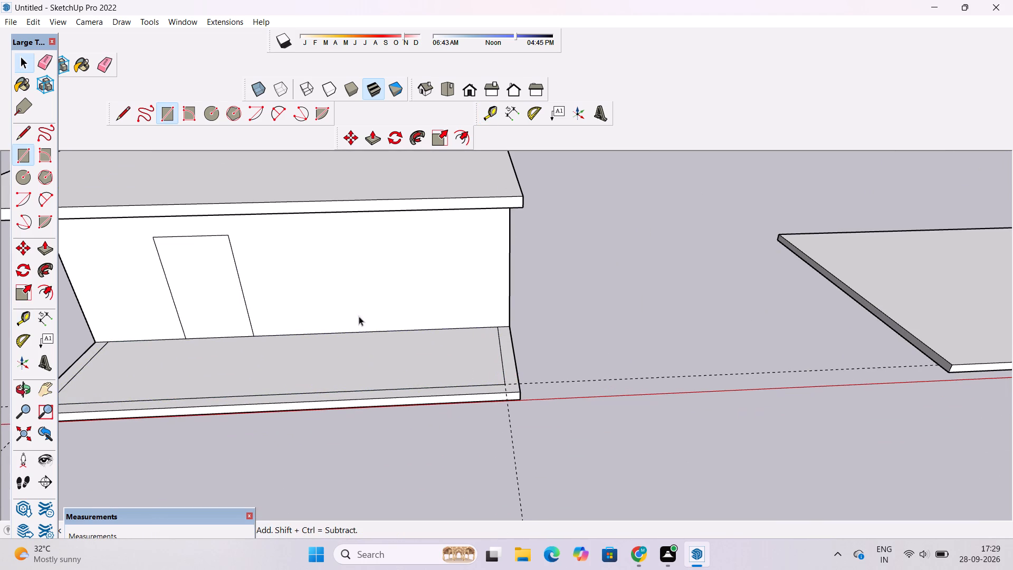
pyautogui.click(209, 298)
pyautogui.press('Delete')
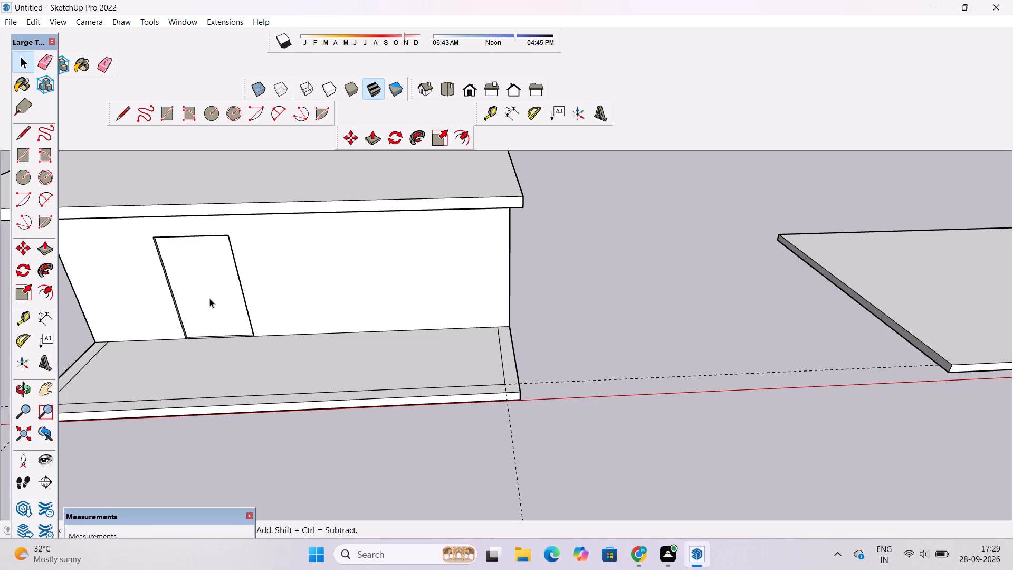
# Erase the three construction guides around the porch slab, leaving the inset outline.
pyautogui.press('o')
pyautogui.scroll(-5, 217, 303)
pyautogui.moveTo(299, 380); pyautogui.dragTo(297, 358)
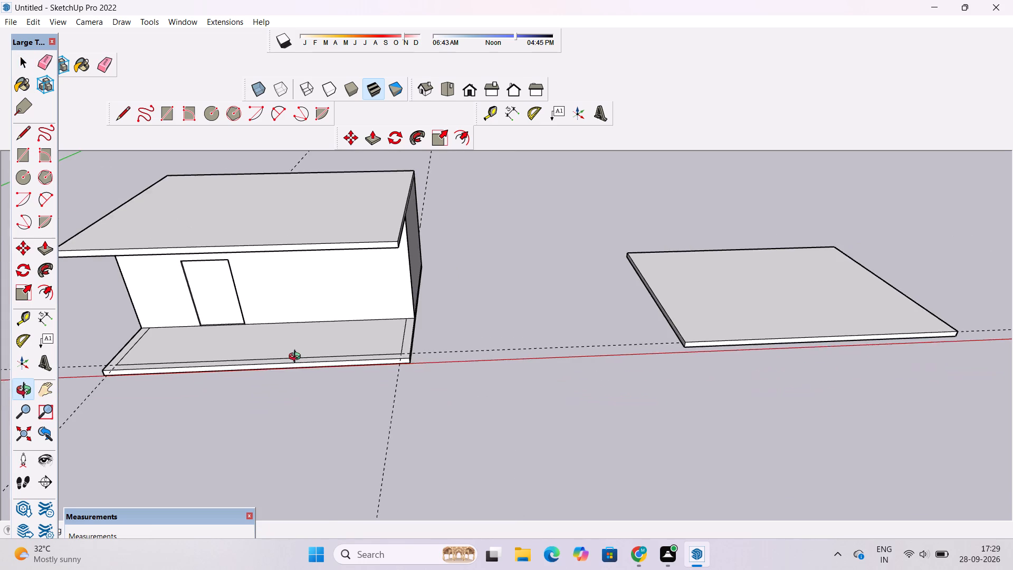
pyautogui.moveTo(297, 358); pyautogui.dragTo(293, 327)
pyautogui.scroll(-5, 281, 329)
pyautogui.keyDown('shift'); pyautogui.moveTo(273, 337); pyautogui.dragTo(375, 352); pyautogui.keyUp('shift')
pyautogui.scroll(-6, 377, 352)
pyautogui.moveTo(377, 358); pyautogui.dragTo(397, 409)
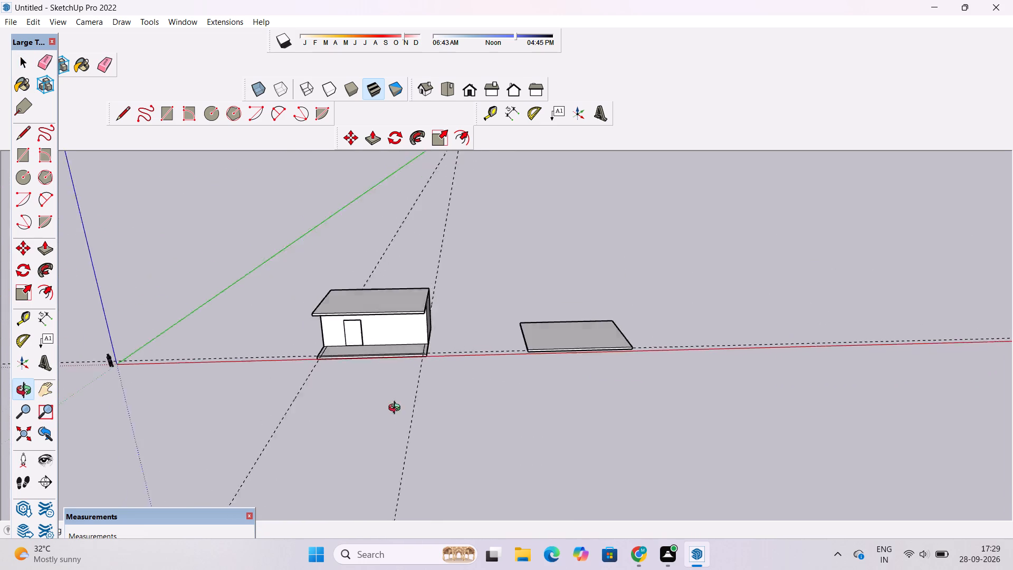
pyautogui.moveTo(397, 409); pyautogui.dragTo(397, 455)
pyautogui.scroll(4, 352, 417)
pyautogui.keyDown('shift'); pyautogui.moveTo(347, 397); pyautogui.dragTo(464, 334); pyautogui.keyUp('shift')
pyautogui.keyDown('shift'); pyautogui.moveTo(462, 355); pyautogui.dragTo(435, 455); pyautogui.keyUp('shift')
pyautogui.scroll(5, 432, 350)
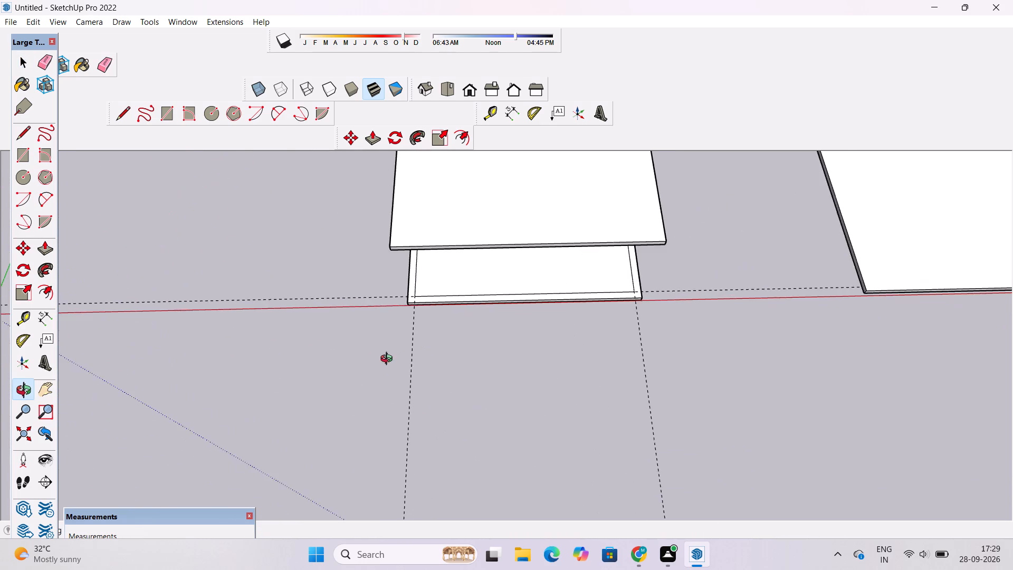
pyautogui.moveTo(395, 362); pyautogui.dragTo(441, 362)
pyautogui.moveTo(441, 362); pyautogui.dragTo(433, 364)
pyautogui.press('e')
pyautogui.moveTo(326, 302); pyautogui.dragTo(336, 336)
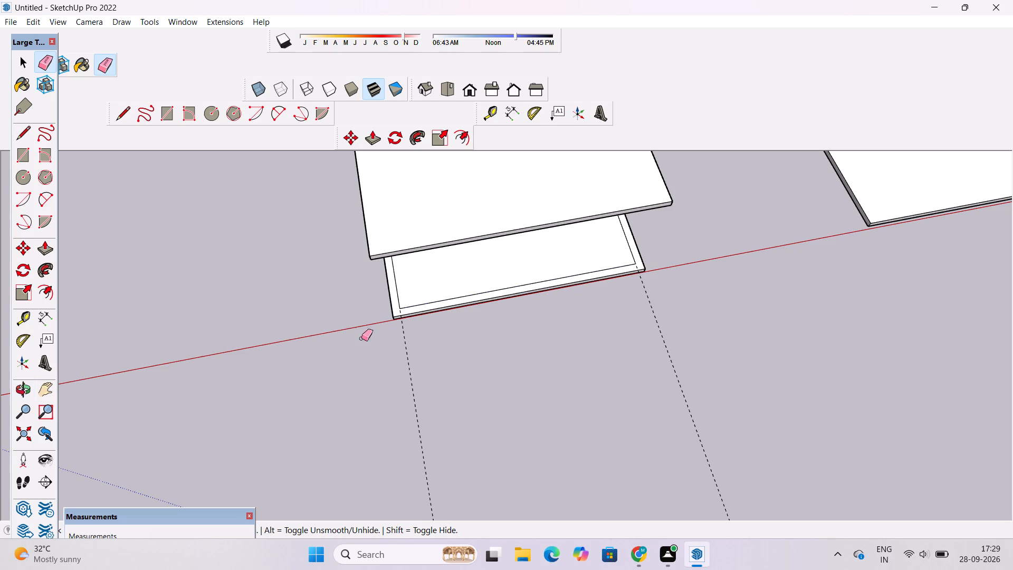
pyautogui.moveTo(489, 381); pyautogui.dragTo(400, 410)
pyautogui.moveTo(782, 320); pyautogui.dragTo(650, 385)
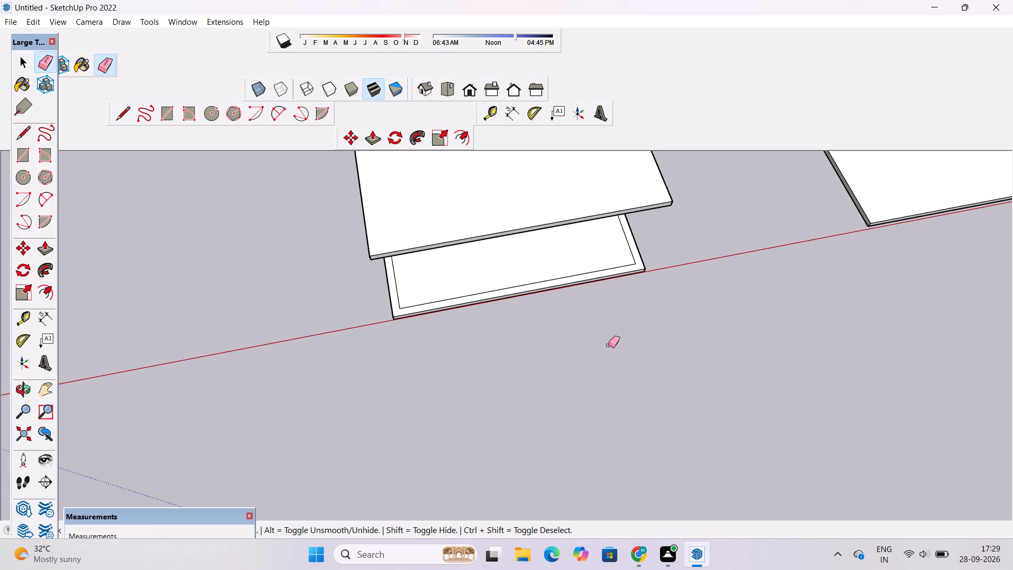
# Examine the inset outline on the porch slab and the whole block from the front, above and both sides.
pyautogui.press('o')
pyautogui.scroll(-3, 583, 335)
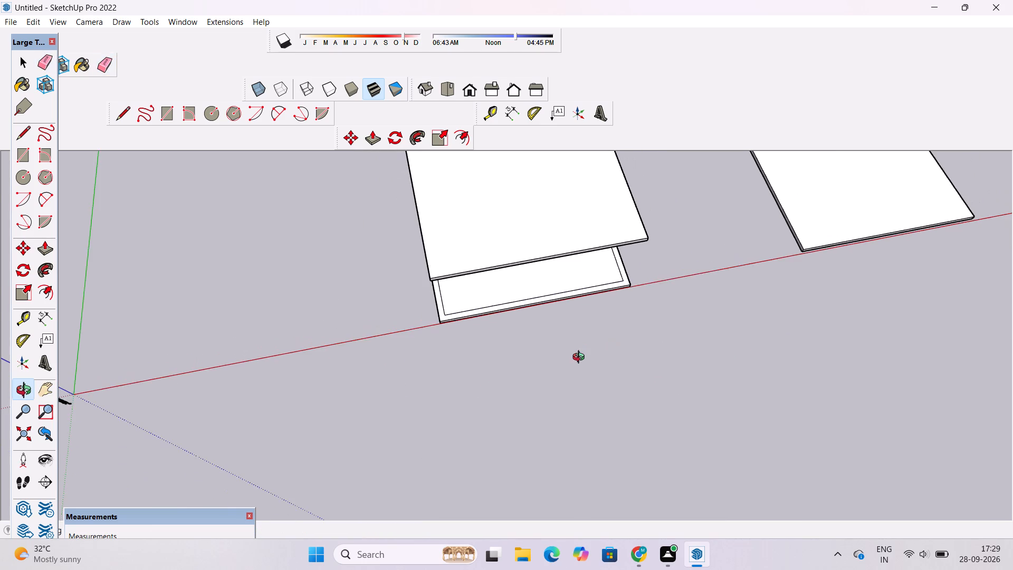
pyautogui.moveTo(578, 360); pyautogui.dragTo(569, 276)
pyautogui.scroll(5, 558, 274)
pyautogui.keyDown('shift'); pyautogui.moveTo(586, 275); pyautogui.dragTo(522, 320); pyautogui.keyUp('shift')
pyautogui.scroll(4, 493, 342)
pyautogui.moveTo(488, 375); pyautogui.dragTo(485, 341)
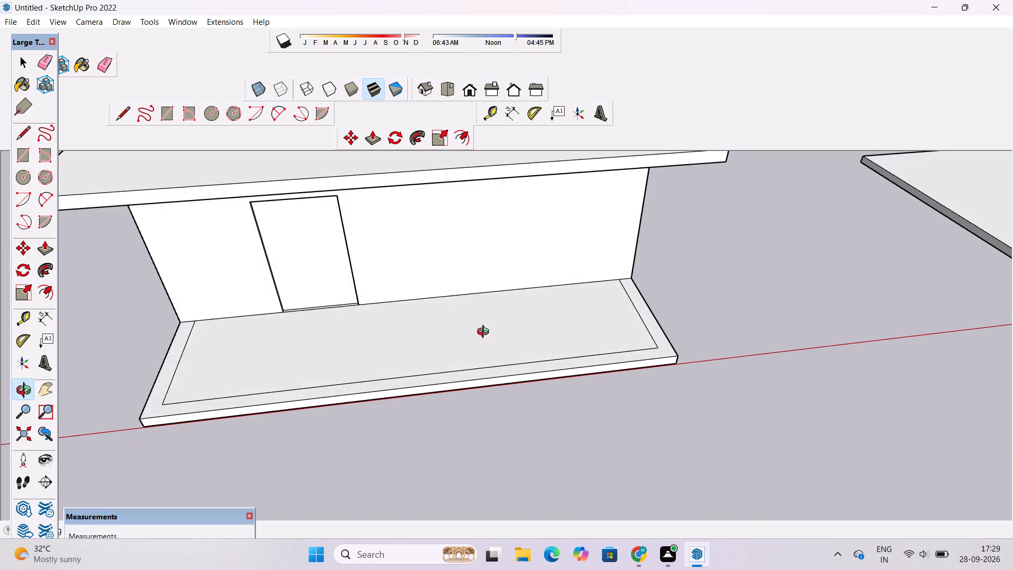
pyautogui.scroll(-5, 483, 335)
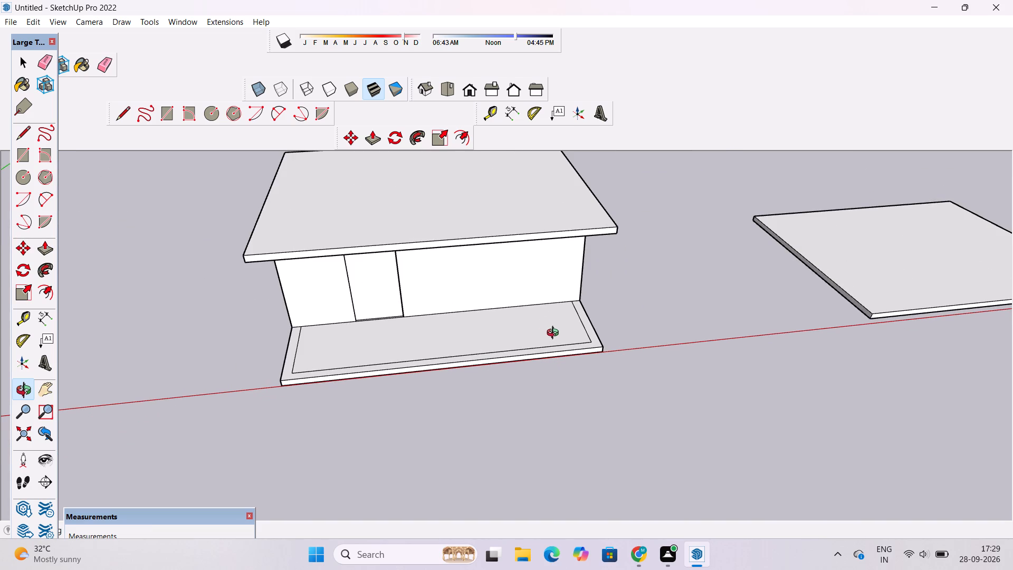
pyautogui.scroll(-3, 585, 327)
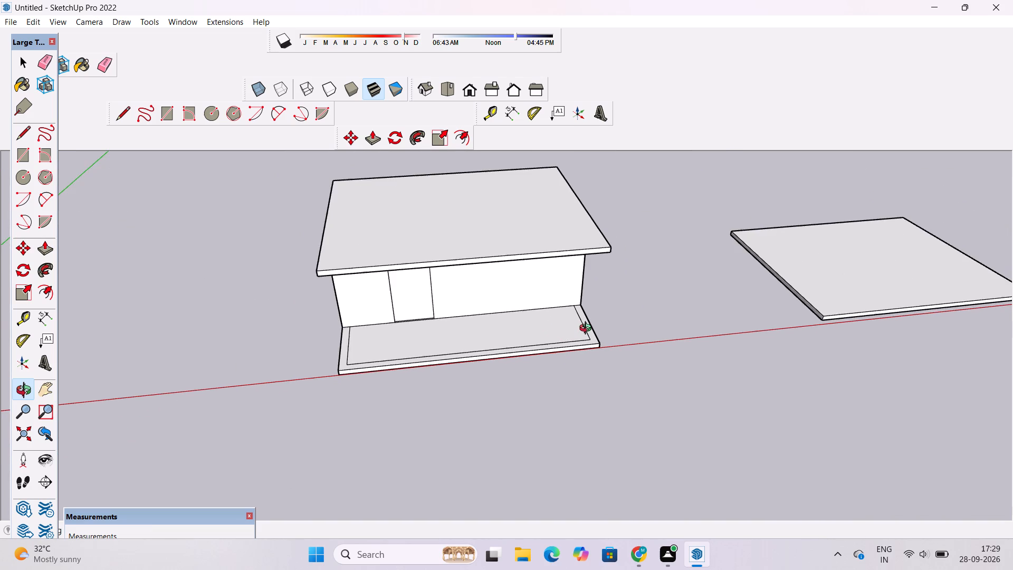
pyautogui.scroll(4, 588, 329)
pyautogui.scroll(-5, 588, 329)
pyautogui.scroll(-4, 645, 323)
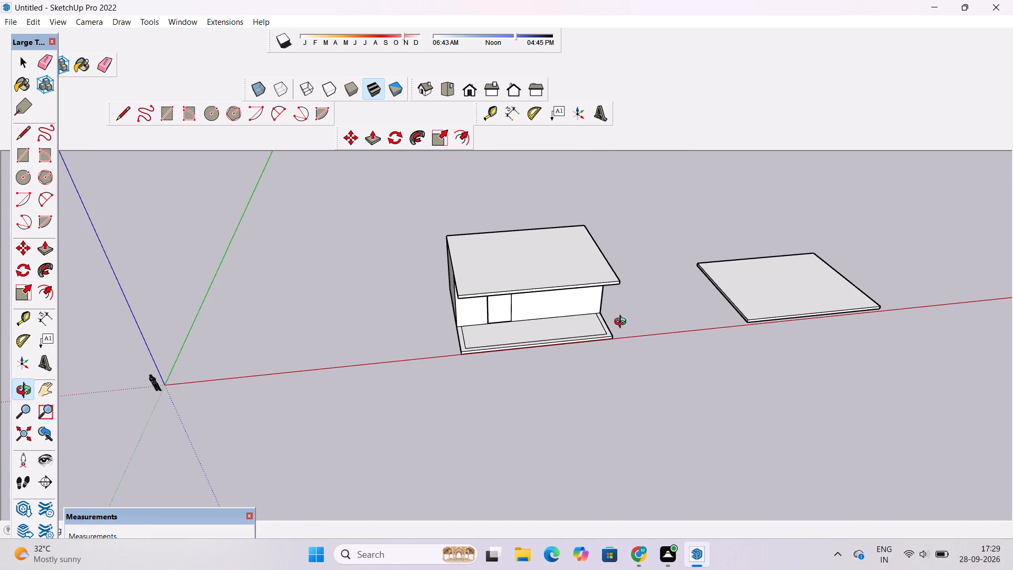
pyautogui.moveTo(578, 389); pyautogui.dragTo(537, 332)
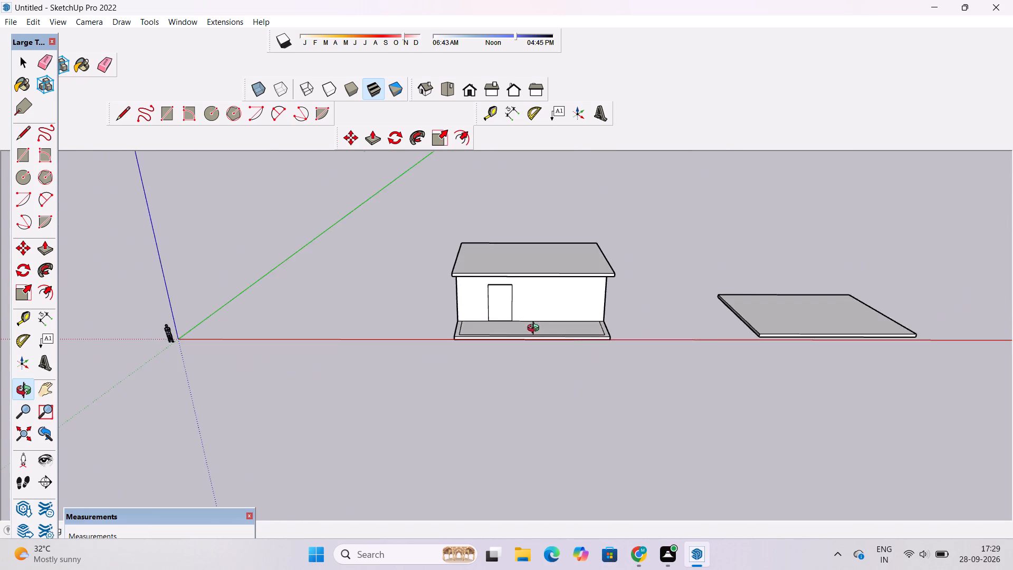
pyautogui.scroll(4, 534, 328)
pyautogui.keyDown('shift'); pyautogui.moveTo(540, 322); pyautogui.dragTo(483, 351); pyautogui.keyUp('shift')
pyautogui.scroll(4, 414, 355)
pyautogui.moveTo(348, 367); pyautogui.dragTo(849, 346)
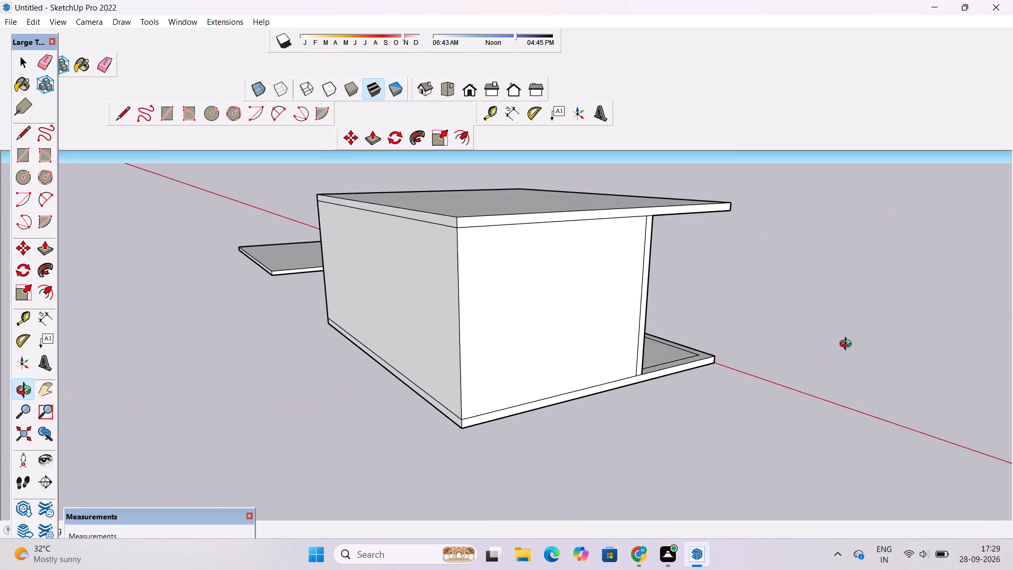
pyautogui.scroll(4, 610, 349)
pyautogui.scroll(-4, 642, 337)
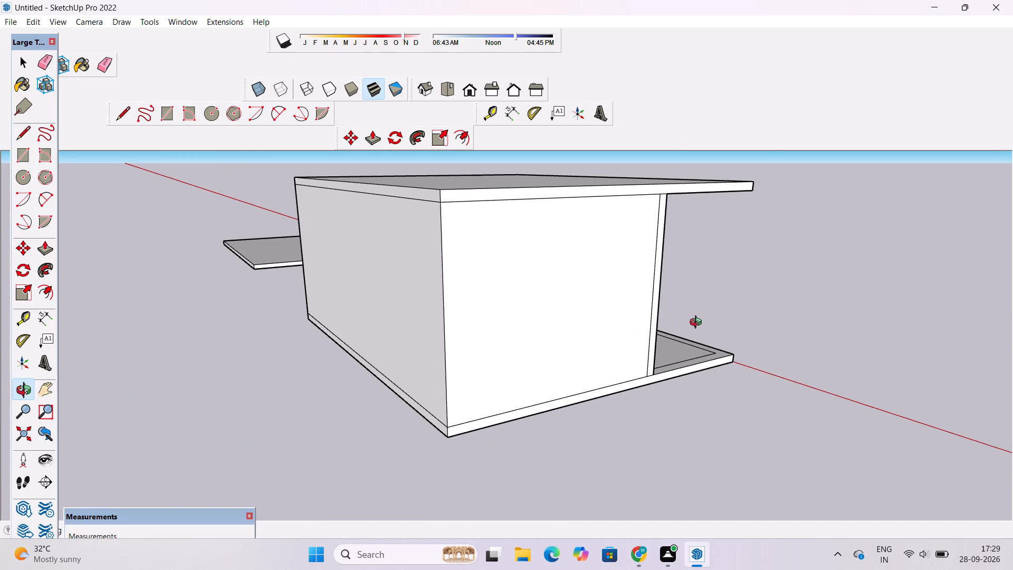
pyautogui.moveTo(707, 326); pyautogui.dragTo(536, 347)
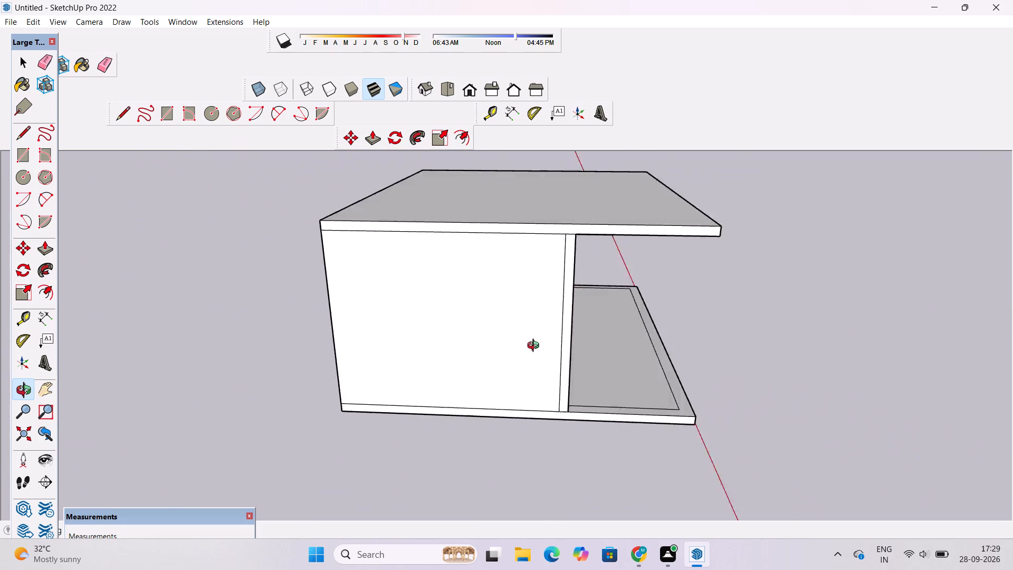
pyautogui.moveTo(536, 347); pyautogui.dragTo(298, 366)
pyautogui.scroll(-6, 355, 364)
pyautogui.moveTo(807, 287); pyautogui.dragTo(613, 293)
pyautogui.scroll(3, 548, 335)
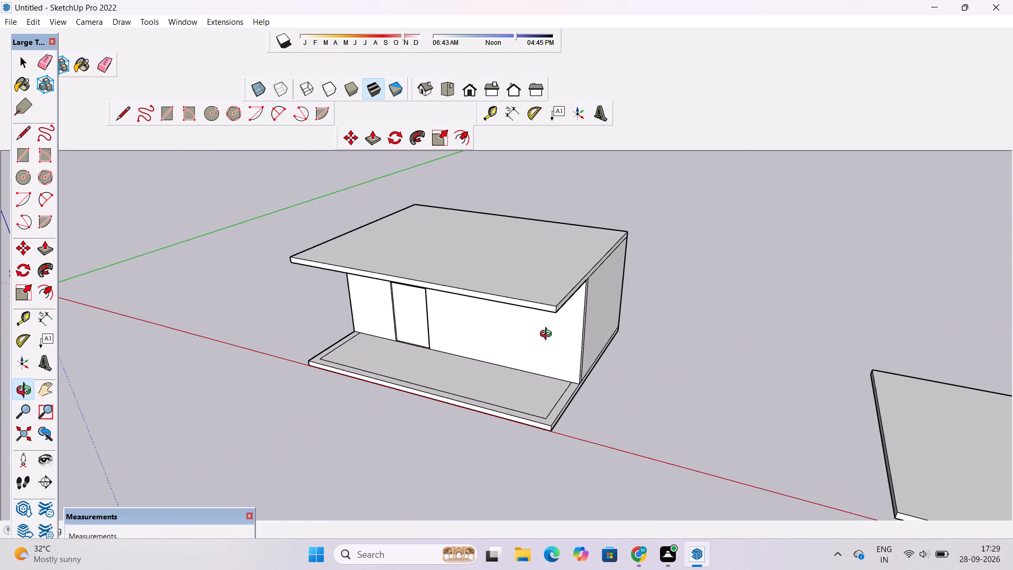
pyautogui.scroll(-4, 548, 335)
pyautogui.moveTo(444, 352); pyautogui.dragTo(551, 332)
pyautogui.scroll(5, 534, 320)
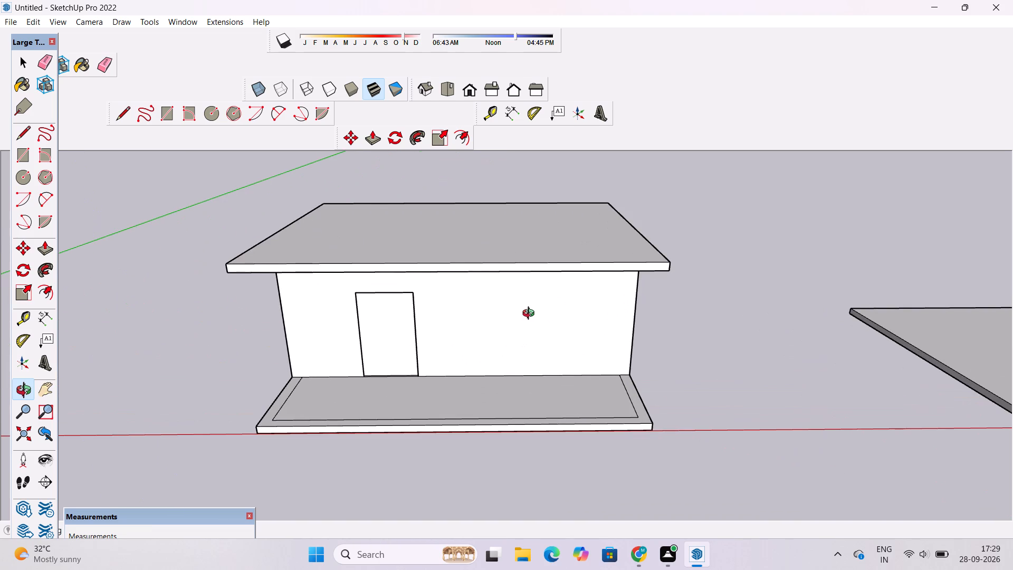
pyautogui.scroll(-1, 530, 315)
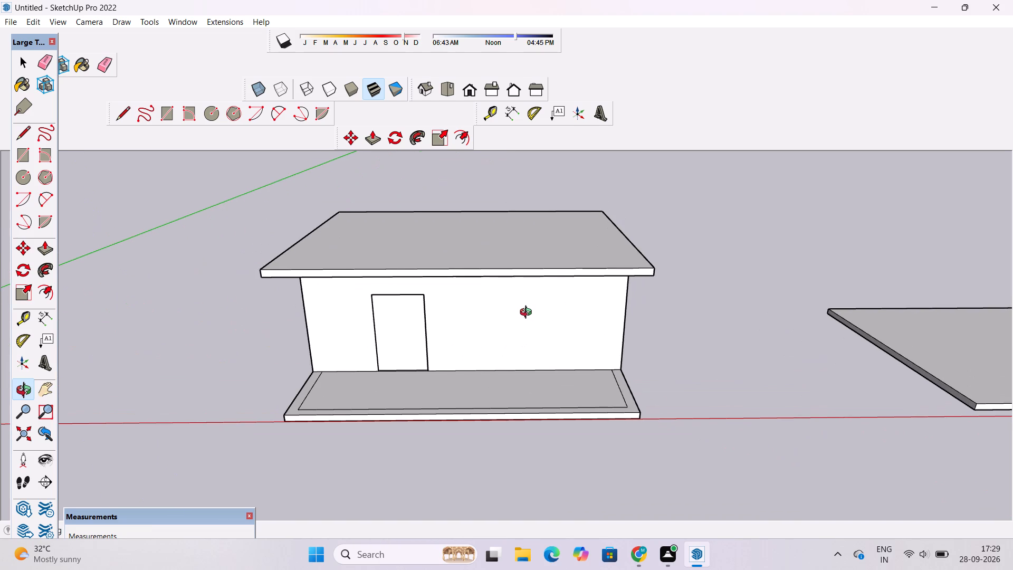
# Examine the porch slab with its inset outline, the doorway and the roof overhang from the front, above, below and both sides.
pyautogui.scroll(-3, 528, 313)
pyautogui.moveTo(512, 327); pyautogui.dragTo(518, 359)
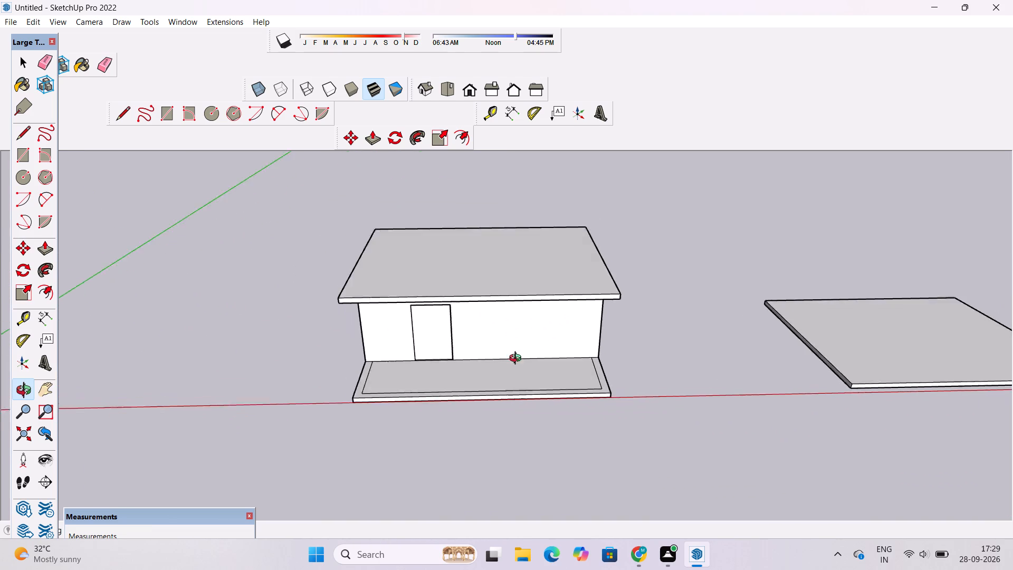
pyautogui.moveTo(518, 359); pyautogui.dragTo(529, 417)
pyautogui.scroll(4, 494, 381)
pyautogui.moveTo(435, 384); pyautogui.dragTo(459, 317)
pyautogui.scroll(-5, 461, 313)
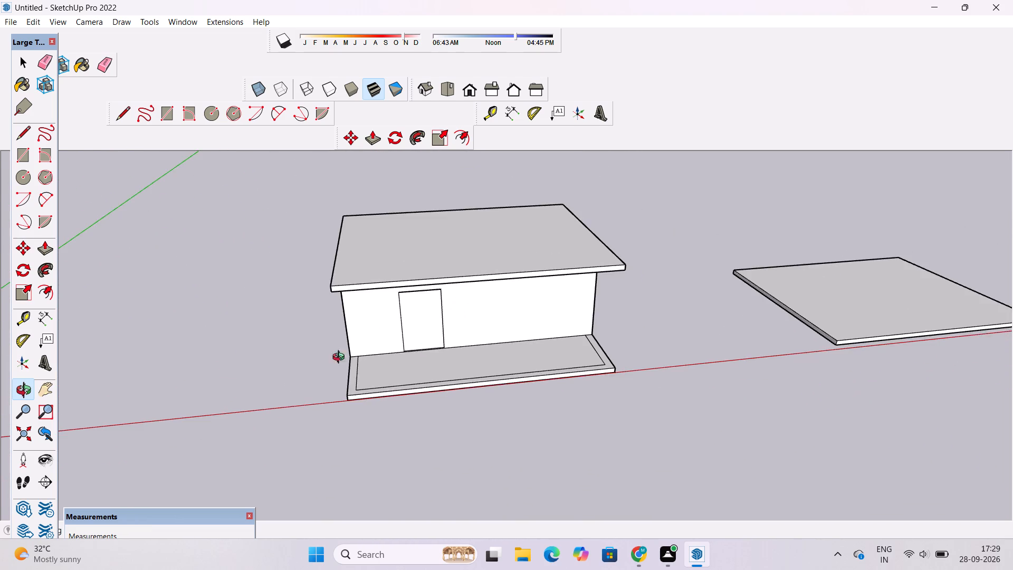
pyautogui.moveTo(290, 360); pyautogui.dragTo(353, 326)
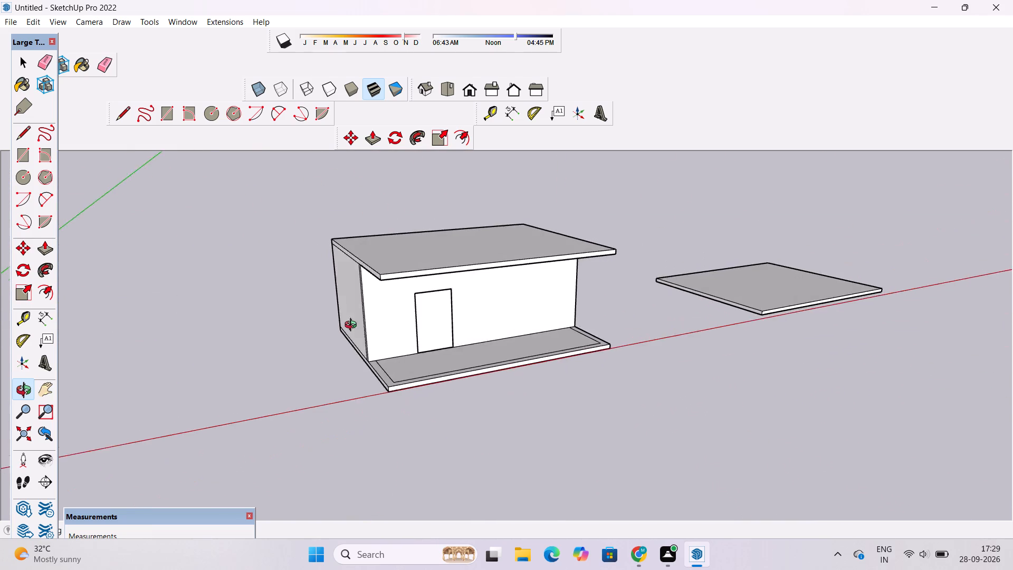
pyautogui.moveTo(353, 326); pyautogui.dragTo(344, 326)
pyautogui.click(344, 326)
pyautogui.scroll(-5, 559, 321)
pyautogui.moveTo(598, 288); pyautogui.dragTo(576, 394)
pyautogui.scroll(4, 551, 338)
pyautogui.moveTo(560, 357); pyautogui.dragTo(566, 299)
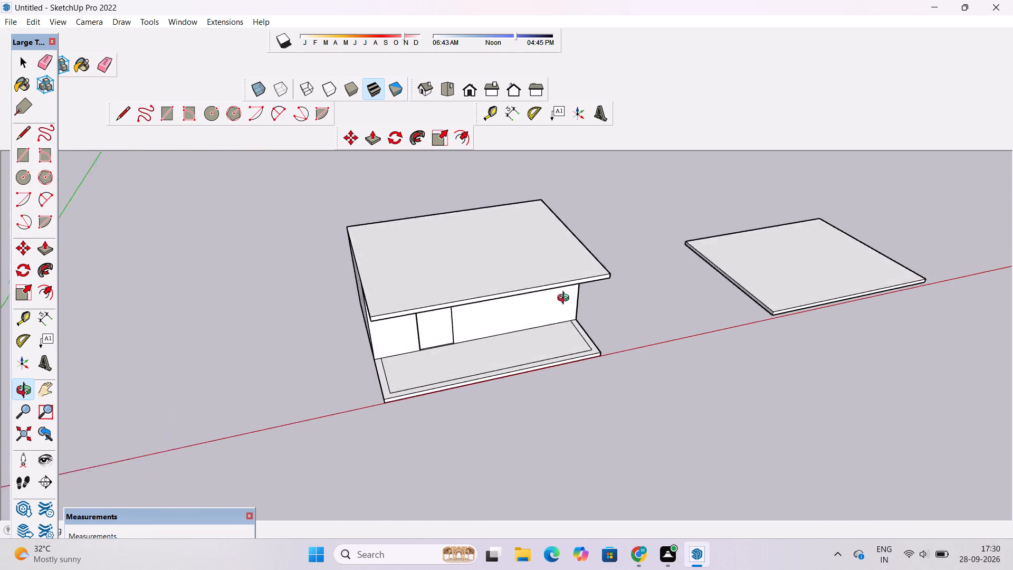
pyautogui.moveTo(566, 299); pyautogui.dragTo(582, 263)
pyautogui.scroll(4, 570, 292)
pyautogui.keyDown('shift'); pyautogui.moveTo(617, 305); pyautogui.dragTo(530, 325); pyautogui.keyUp('shift')
pyautogui.moveTo(596, 336); pyautogui.dragTo(340, 333)
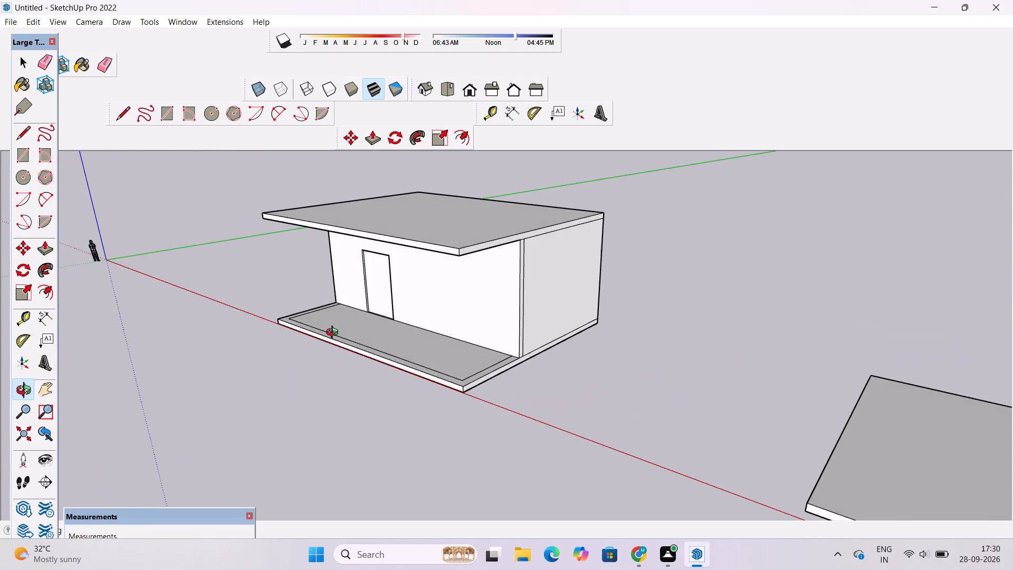
pyautogui.scroll(4, 330, 332)
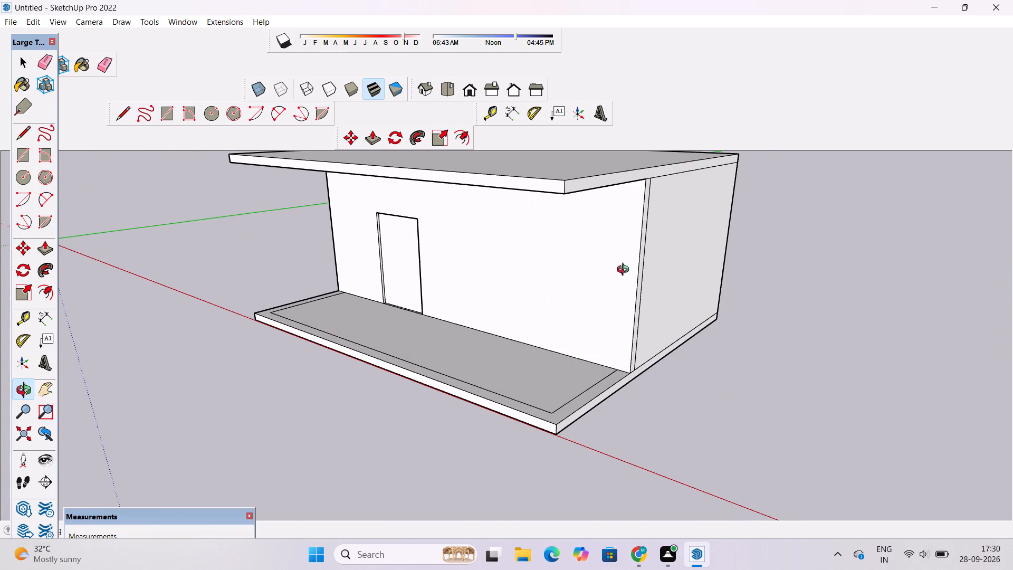
pyautogui.scroll(-4, 413, 379)
pyautogui.keyDown('shift'); pyautogui.moveTo(415, 376); pyautogui.dragTo(437, 452); pyautogui.keyUp('shift')
pyautogui.scroll(3, 403, 423)
pyautogui.moveTo(359, 421); pyautogui.dragTo(738, 387)
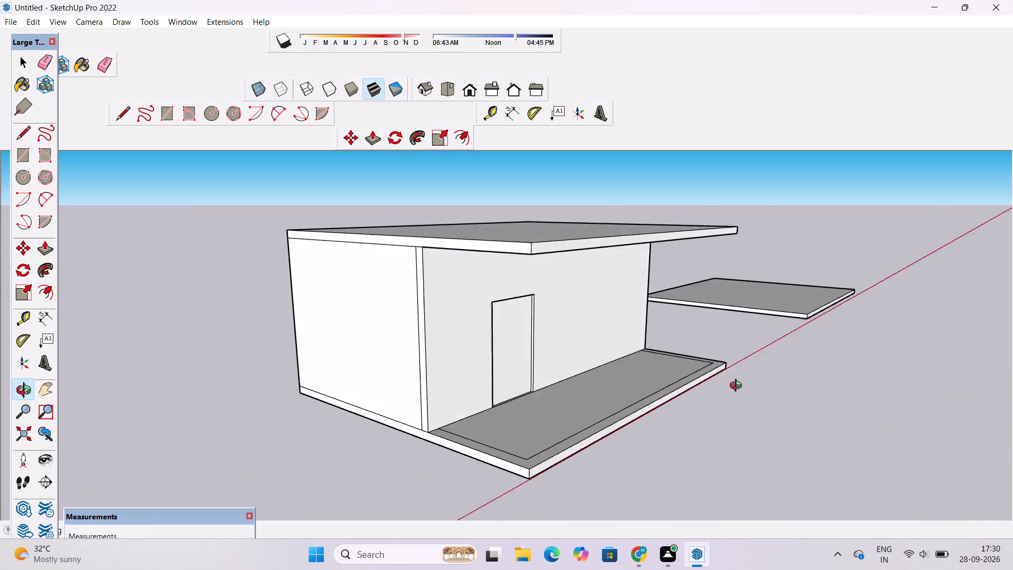
pyautogui.moveTo(738, 387); pyautogui.dragTo(831, 394)
pyautogui.scroll(5, 482, 382)
pyautogui.keyDown('shift'); pyautogui.moveTo(488, 378); pyautogui.dragTo(453, 399); pyautogui.keyUp('shift')
pyautogui.moveTo(863, 349); pyautogui.dragTo(312, 366)
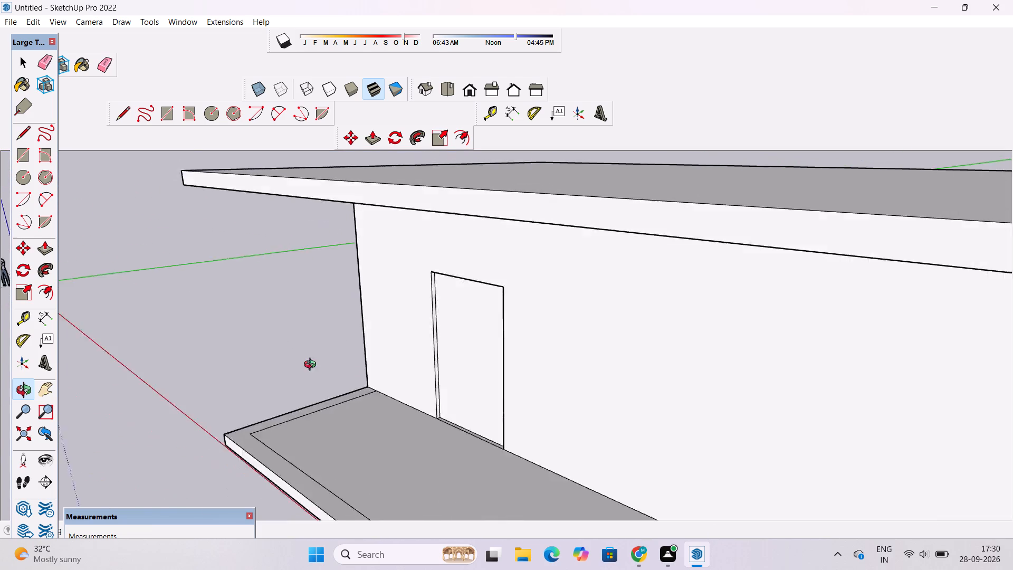
pyautogui.moveTo(312, 366); pyautogui.dragTo(237, 372)
pyautogui.scroll(-17, 212, 374)
pyautogui.keyDown('shift'); pyautogui.moveTo(241, 424); pyautogui.dragTo(337, 373); pyautogui.keyUp('shift')
pyautogui.scroll(4, 303, 388)
pyautogui.moveTo(269, 398); pyautogui.dragTo(550, 311)
pyautogui.scroll(4, 482, 302)
pyautogui.scroll(3, 371, 296)
pyautogui.scroll(-9, 371, 305)
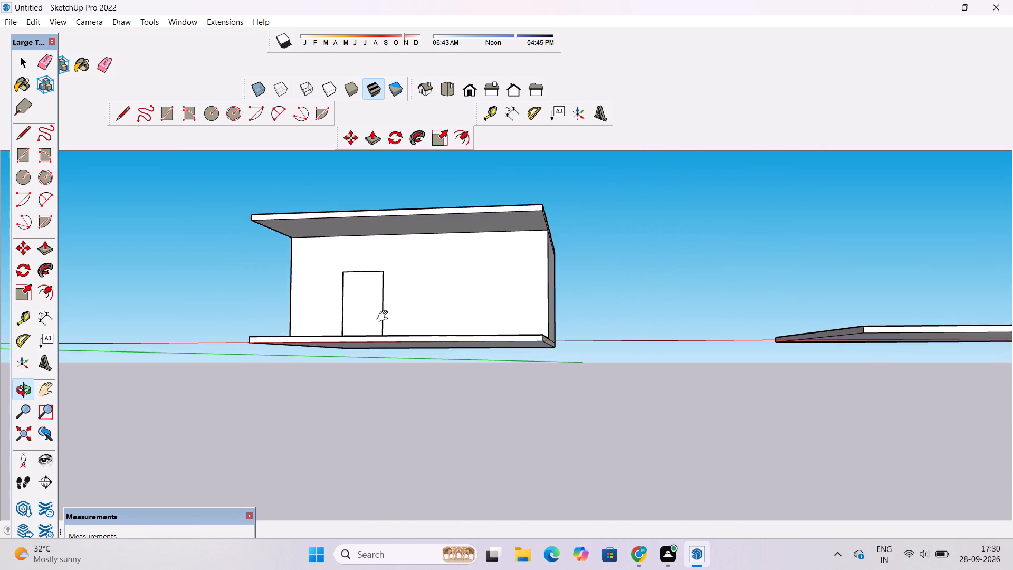
pyautogui.keyDown('shift'); pyautogui.moveTo(385, 317); pyautogui.dragTo(411, 393); pyautogui.keyUp('shift')
pyautogui.scroll(4, 380, 374)
pyautogui.scroll(-5, 360, 364)
pyautogui.moveTo(400, 335); pyautogui.dragTo(461, 440)
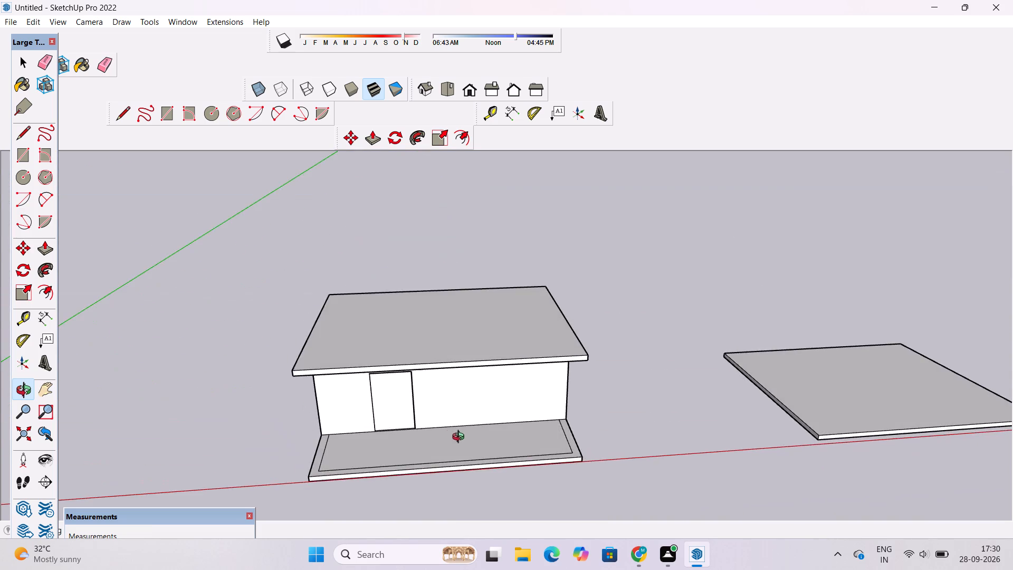
pyautogui.scroll(5, 419, 421)
pyautogui.keyDown('shift'); pyautogui.moveTo(400, 416); pyautogui.dragTo(407, 362); pyautogui.keyUp('shift')
pyautogui.scroll(4, 210, 393)
pyautogui.moveTo(229, 393); pyautogui.dragTo(410, 379)
pyautogui.scroll(-6, 460, 367)
pyautogui.keyDown('shift'); pyautogui.moveTo(574, 363); pyautogui.dragTo(518, 404); pyautogui.keyUp('shift')
pyautogui.moveTo(689, 406); pyautogui.dragTo(491, 391)
pyautogui.scroll(-6, 385, 389)
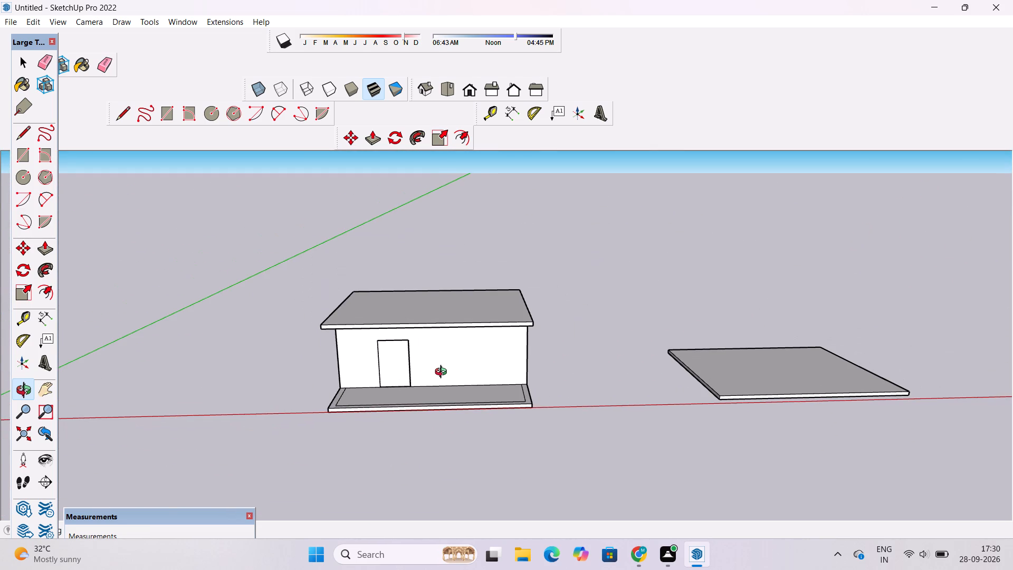
pyautogui.keyDown('shift'); pyautogui.moveTo(446, 355); pyautogui.dragTo(452, 319); pyautogui.keyUp('shift')
pyautogui.scroll(8, 447, 307)
pyautogui.keyDown('shift'); pyautogui.moveTo(409, 352); pyautogui.dragTo(437, 277); pyautogui.keyUp('shift')
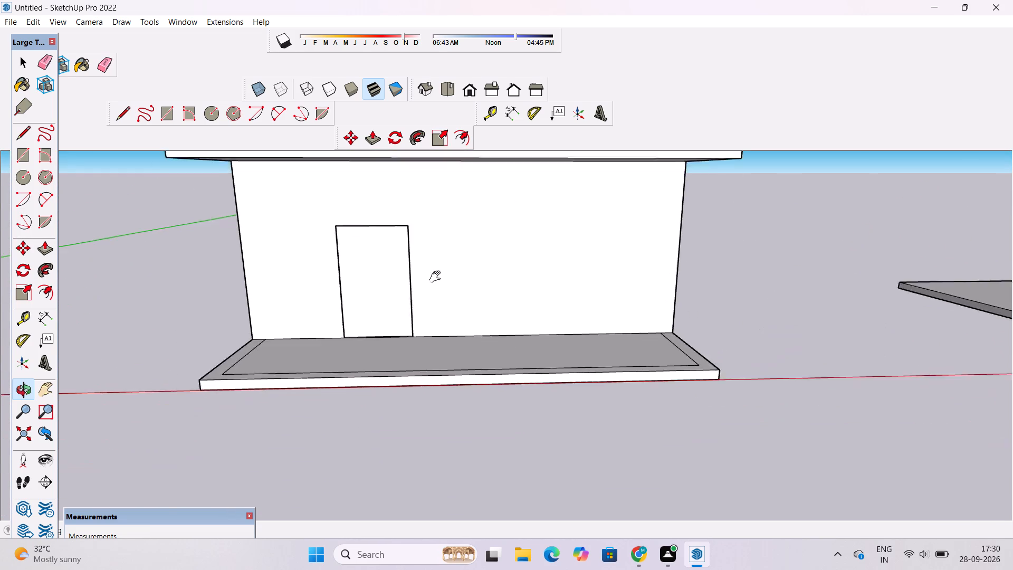
pyautogui.keyDown('shift'); pyautogui.moveTo(437, 277); pyautogui.dragTo(437, 278); pyautogui.keyUp('shift')
pyautogui.moveTo(253, 339); pyautogui.dragTo(617, 397)
pyautogui.keyDown('shift'); pyautogui.moveTo(800, 413); pyautogui.dragTo(465, 416); pyautogui.keyUp('shift')
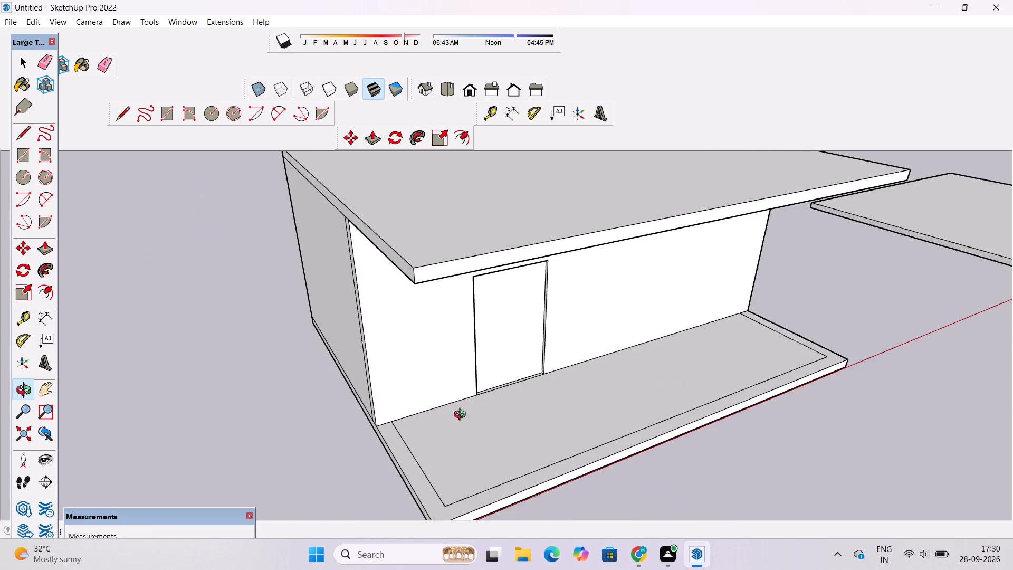
pyautogui.moveTo(742, 391); pyautogui.dragTo(591, 401)
pyautogui.moveTo(588, 416); pyautogui.dragTo(562, 340)
pyautogui.scroll(-7, 552, 330)
pyautogui.keyDown('shift'); pyautogui.moveTo(533, 342); pyautogui.dragTo(480, 406); pyautogui.keyUp('shift')
pyautogui.scroll(4, 513, 411)
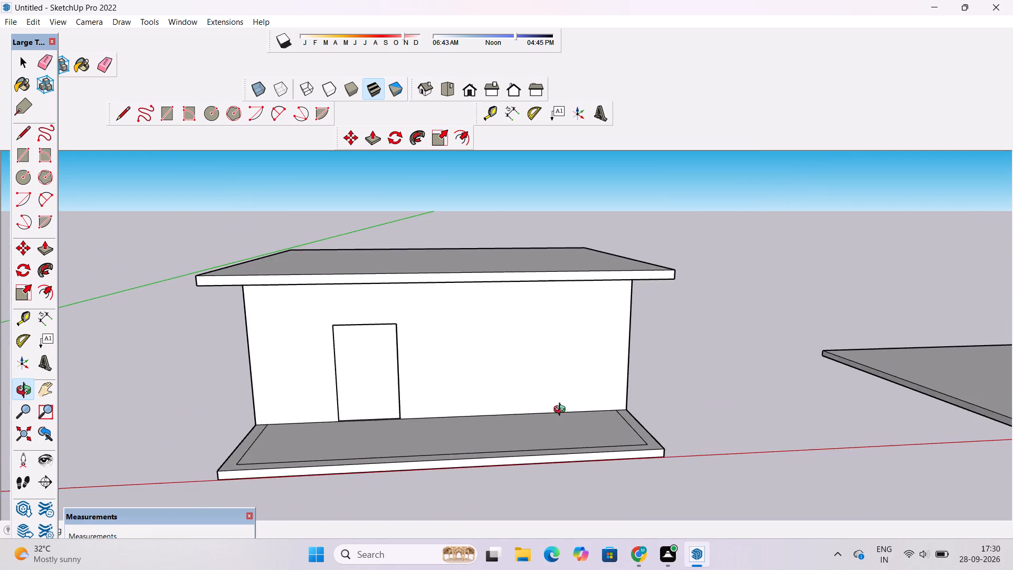
pyautogui.moveTo(735, 406); pyautogui.dragTo(358, 372)
pyautogui.moveTo(348, 373); pyautogui.dragTo(592, 393)
pyautogui.scroll(-2, 589, 386)
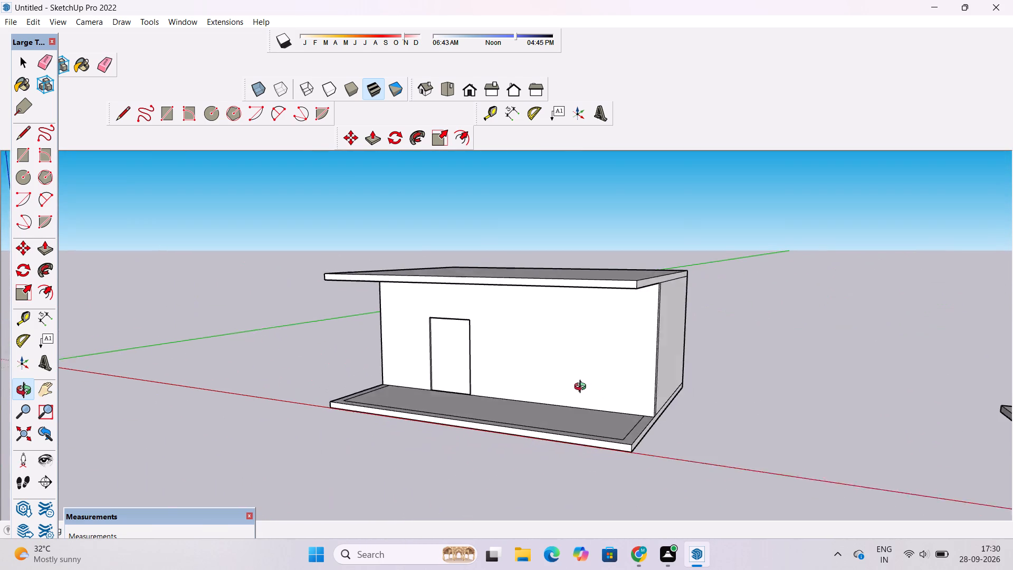
pyautogui.moveTo(543, 393); pyautogui.dragTo(632, 417)
pyautogui.scroll(-1, 619, 416)
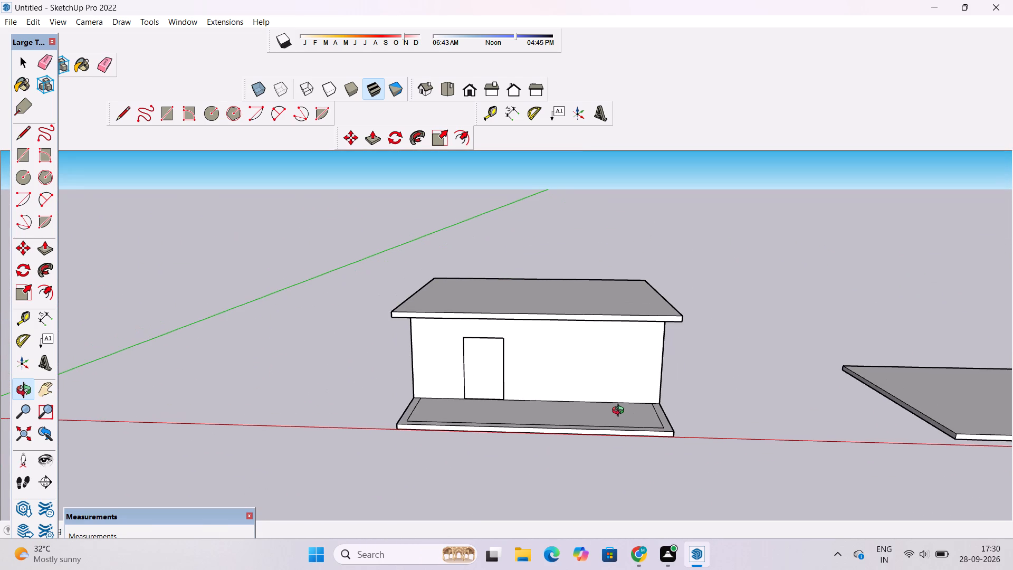
pyautogui.keyDown('shift'); pyautogui.moveTo(409, 417); pyautogui.dragTo(333, 406); pyautogui.keyUp('shift')
pyautogui.scroll(2, 324, 406)
pyautogui.moveTo(315, 416); pyautogui.dragTo(386, 496)
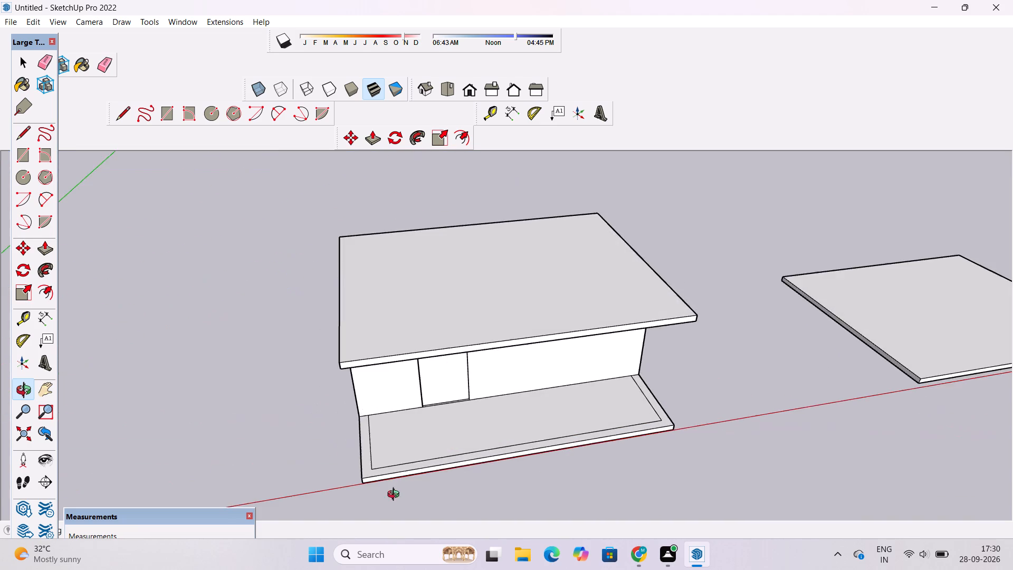
pyautogui.scroll(3, 399, 465)
pyautogui.moveTo(399, 464); pyautogui.dragTo(446, 370)
pyautogui.scroll(4, 464, 337)
pyautogui.keyDown('shift'); pyautogui.moveTo(488, 339); pyautogui.dragTo(437, 388); pyautogui.keyUp('shift')
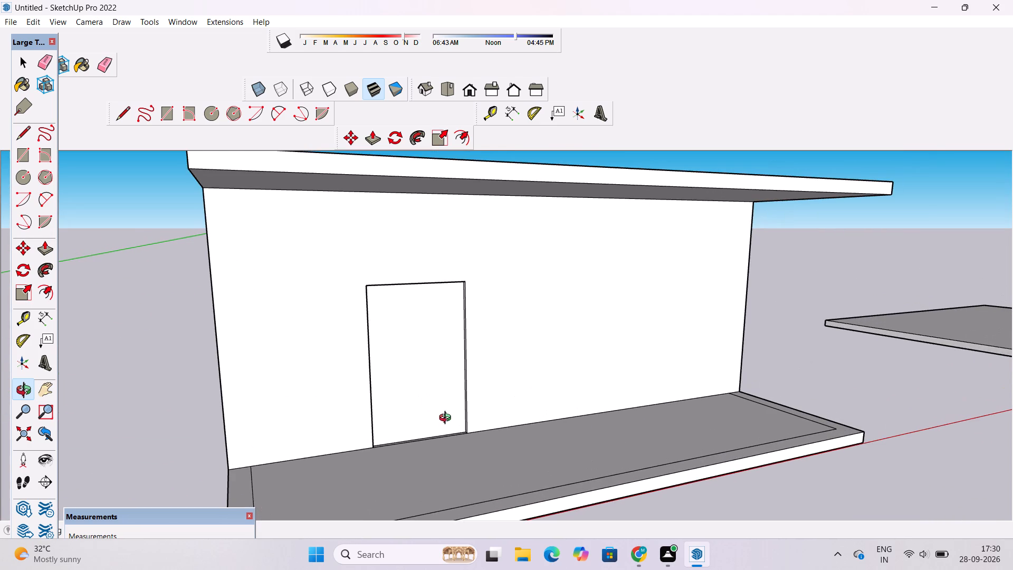
pyautogui.moveTo(488, 392); pyautogui.dragTo(367, 394)
pyautogui.scroll(-6, 359, 394)
pyautogui.moveTo(236, 402); pyautogui.dragTo(555, 387)
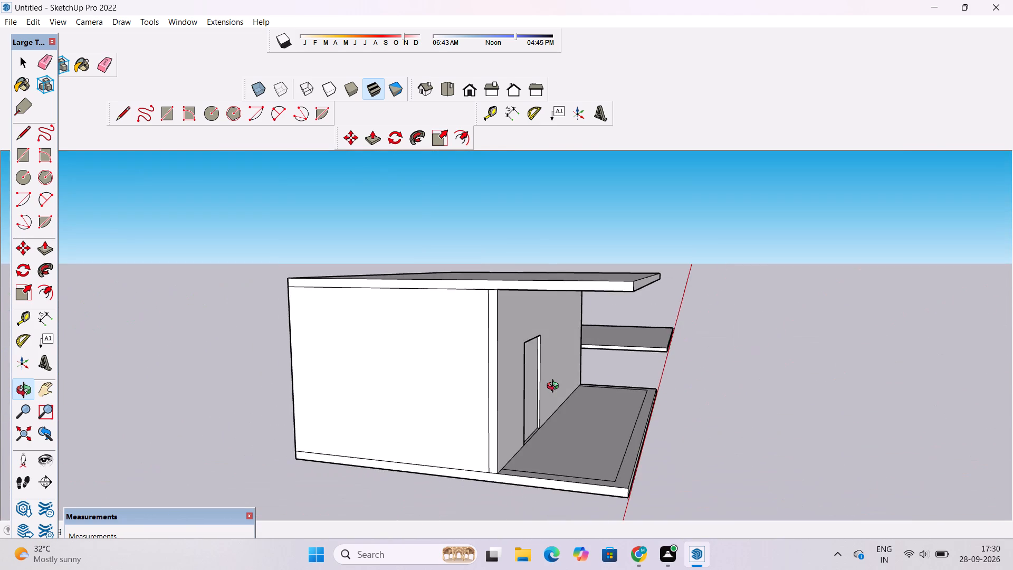
pyautogui.moveTo(555, 387); pyautogui.dragTo(367, 414)
pyautogui.keyDown('shift'); pyautogui.moveTo(448, 439); pyautogui.dragTo(408, 419); pyautogui.keyUp('shift')
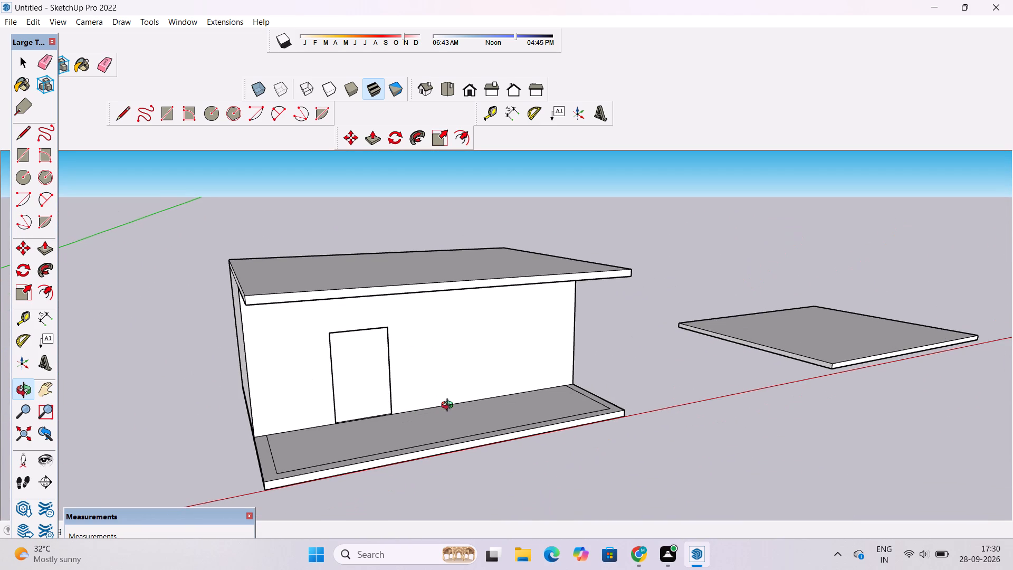
pyautogui.moveTo(433, 403); pyautogui.dragTo(399, 429)
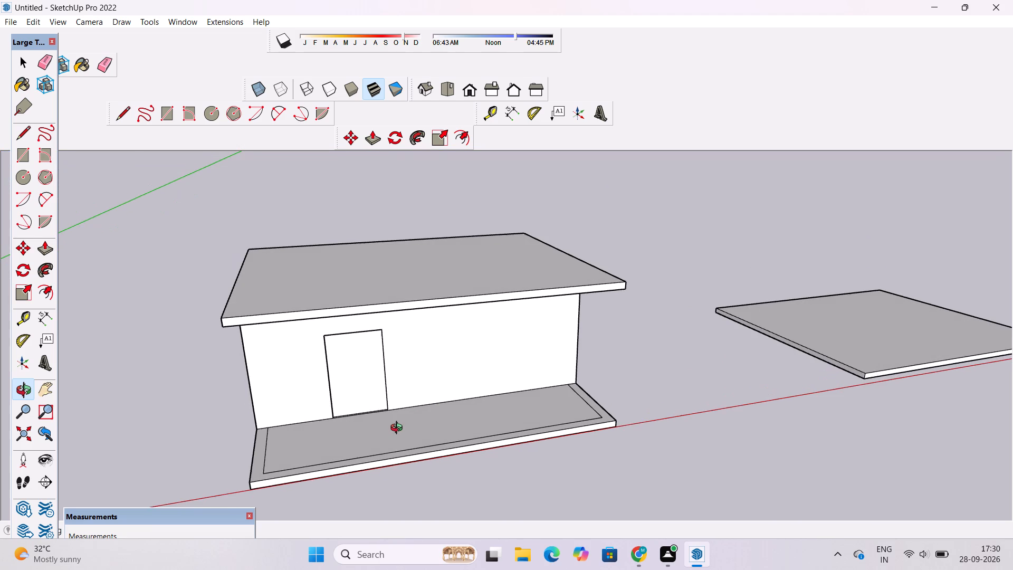
pyautogui.scroll(1, 399, 429)
pyautogui.scroll(-2, 399, 429)
pyautogui.scroll(4, 399, 429)
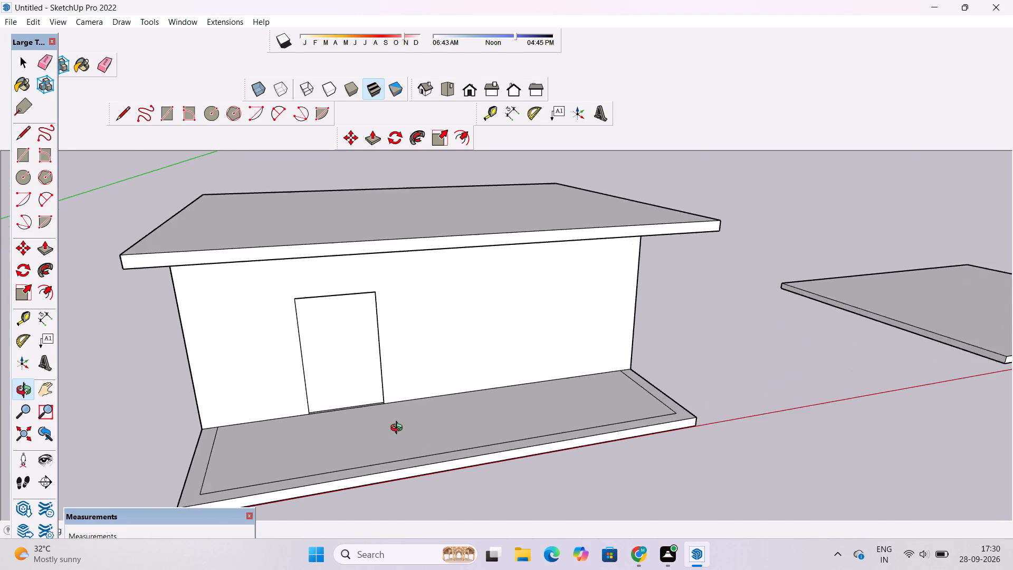
pyautogui.scroll(-4, 399, 429)
pyautogui.moveTo(398, 429); pyautogui.dragTo(346, 436)
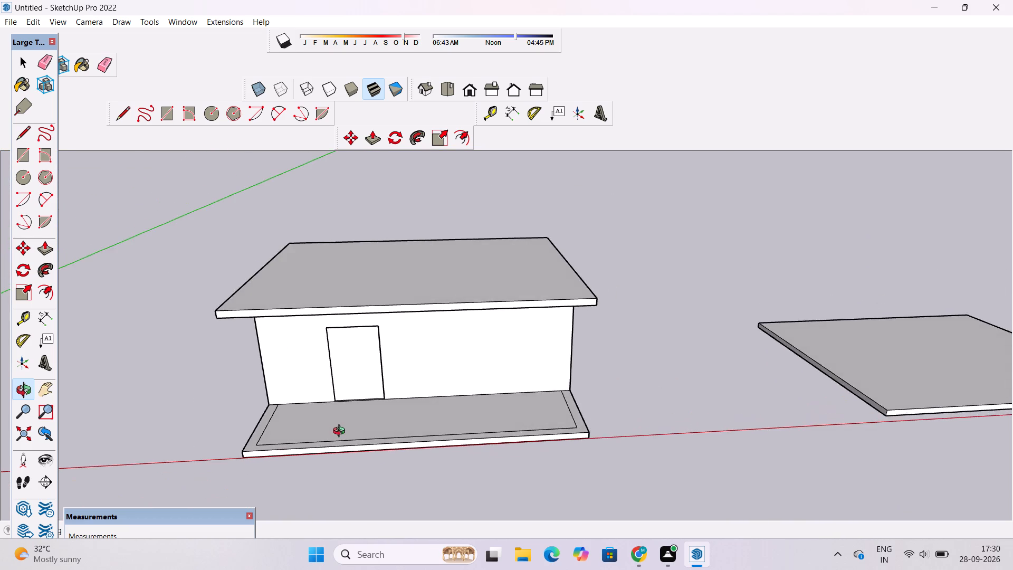
pyautogui.scroll(2, 341, 432)
pyautogui.moveTo(321, 435); pyautogui.dragTo(335, 393)
pyautogui.moveTo(461, 391); pyautogui.dragTo(387, 439)
pyautogui.scroll(-5, 385, 439)
pyautogui.keyDown('shift'); pyautogui.moveTo(421, 426); pyautogui.dragTo(356, 452); pyautogui.keyUp('shift')
pyautogui.keyDown('shift'); pyautogui.scroll(3, 464, 430); pyautogui.keyUp('shift')
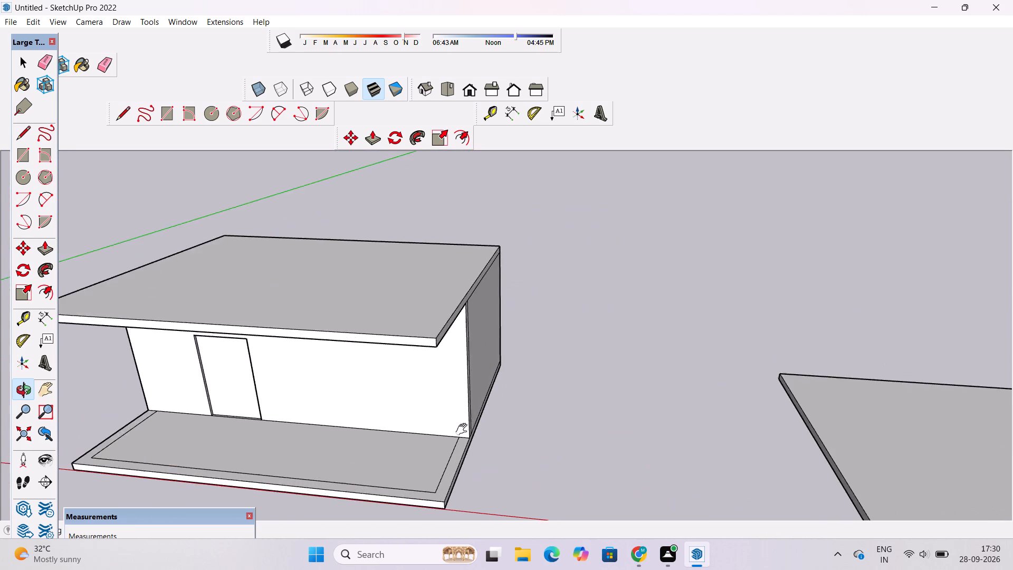
pyautogui.keyDown('shift'); pyautogui.scroll(5, 464, 430); pyautogui.keyUp('shift')
pyautogui.moveTo(524, 407); pyautogui.dragTo(369, 420)
pyautogui.keyDown('shift'); pyautogui.moveTo(354, 422); pyautogui.dragTo(465, 461); pyautogui.keyUp('shift')
pyautogui.scroll(-4, 465, 461)
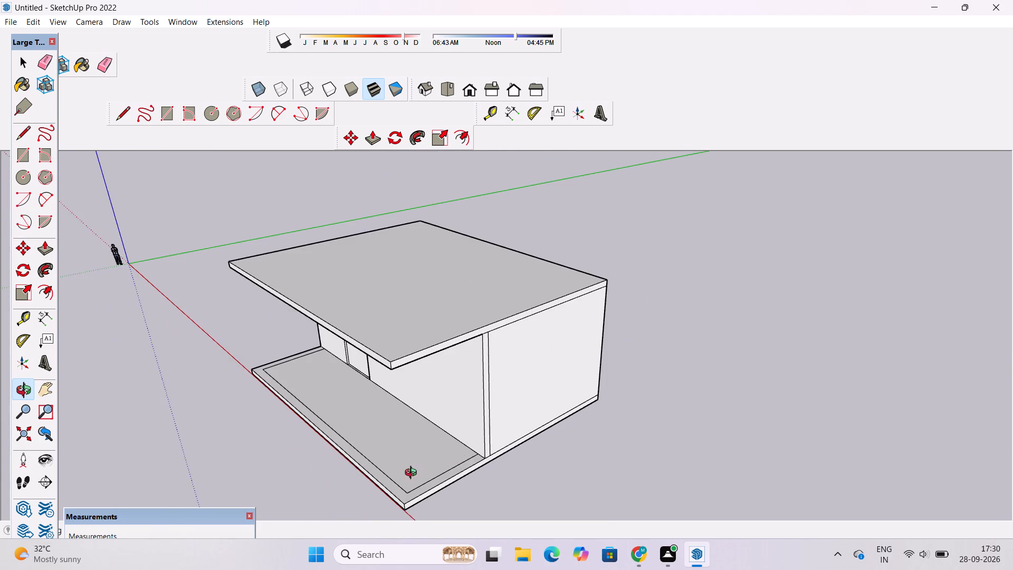
pyautogui.moveTo(413, 474); pyautogui.dragTo(508, 440)
pyautogui.click(508, 440)
pyautogui.moveTo(461, 452); pyautogui.dragTo(577, 329)
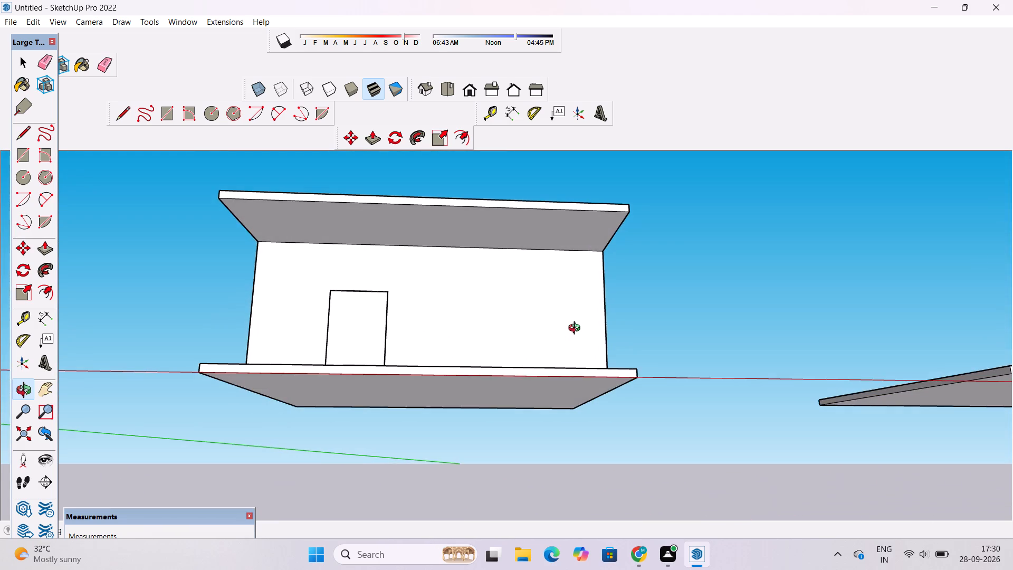
pyautogui.moveTo(577, 329); pyautogui.dragTo(575, 342)
pyautogui.scroll(-5, 568, 344)
pyautogui.moveTo(563, 344); pyautogui.dragTo(627, 489)
pyautogui.scroll(3, 528, 380)
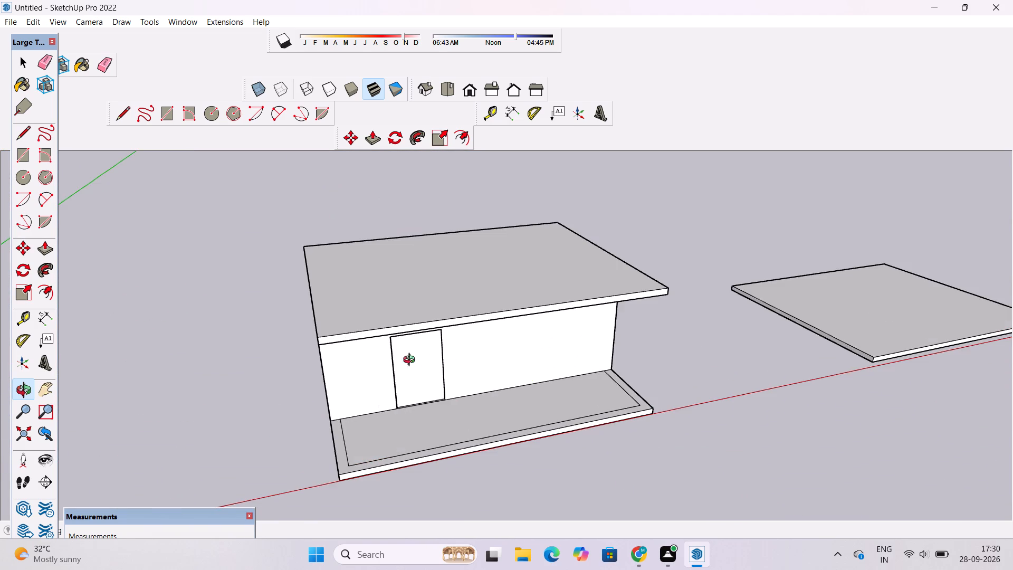
# Push the roof slab's front edge face 10' back toward the front wall with Push/Pull, keeping the original starting face.
pyautogui.scroll(-4, 310, 330)
pyautogui.moveTo(324, 338); pyautogui.dragTo(481, 327)
pyautogui.scroll(1, 467, 338)
pyautogui.keyDown('shift'); pyautogui.moveTo(451, 342); pyautogui.dragTo(428, 349); pyautogui.keyUp('shift')
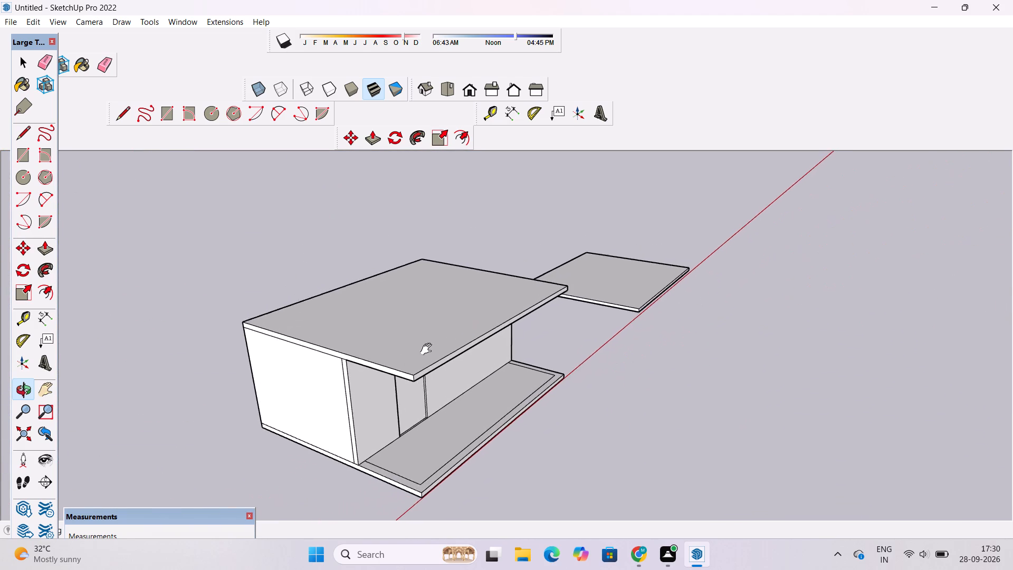
pyautogui.keyDown('shift'); pyautogui.moveTo(428, 349); pyautogui.dragTo(426, 350); pyautogui.keyUp('shift')
pyautogui.moveTo(414, 368); pyautogui.dragTo(379, 376)
pyautogui.keyDown('shift'); pyautogui.moveTo(389, 383); pyautogui.dragTo(377, 378); pyautogui.keyUp('shift')
pyautogui.press('p')
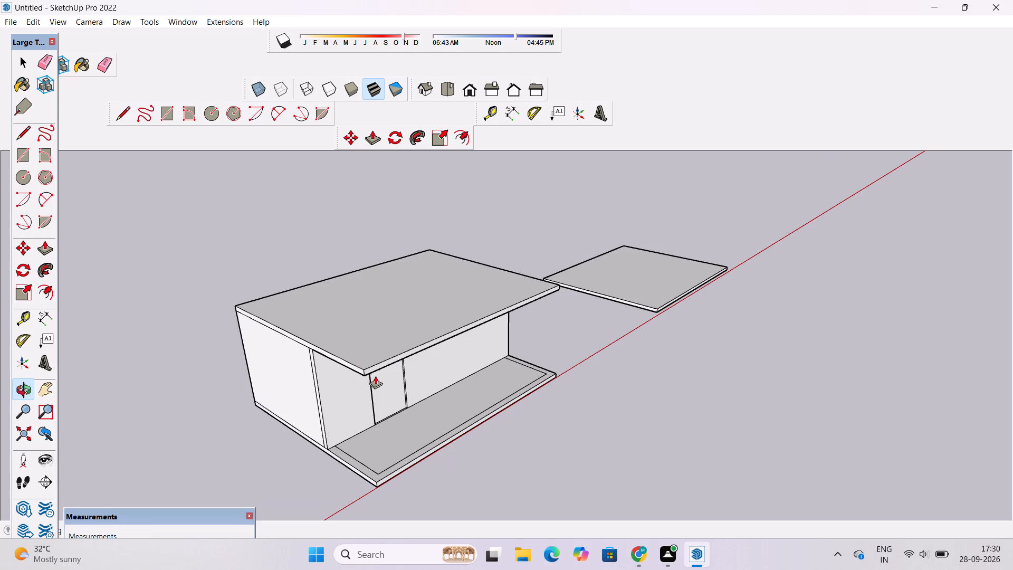
pyautogui.click(390, 362)
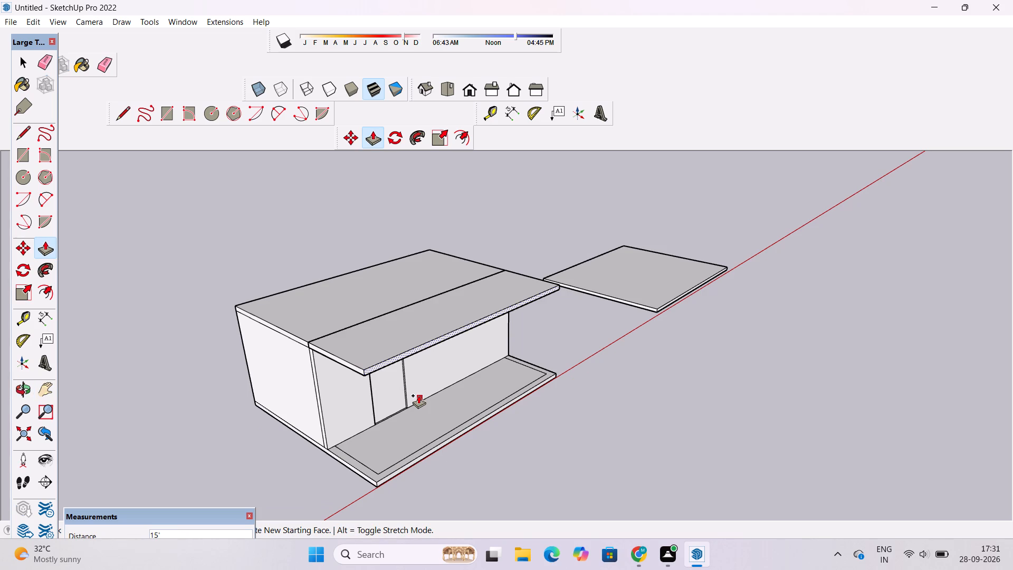
pyautogui.write("10'")
pyautogui.press('Return')
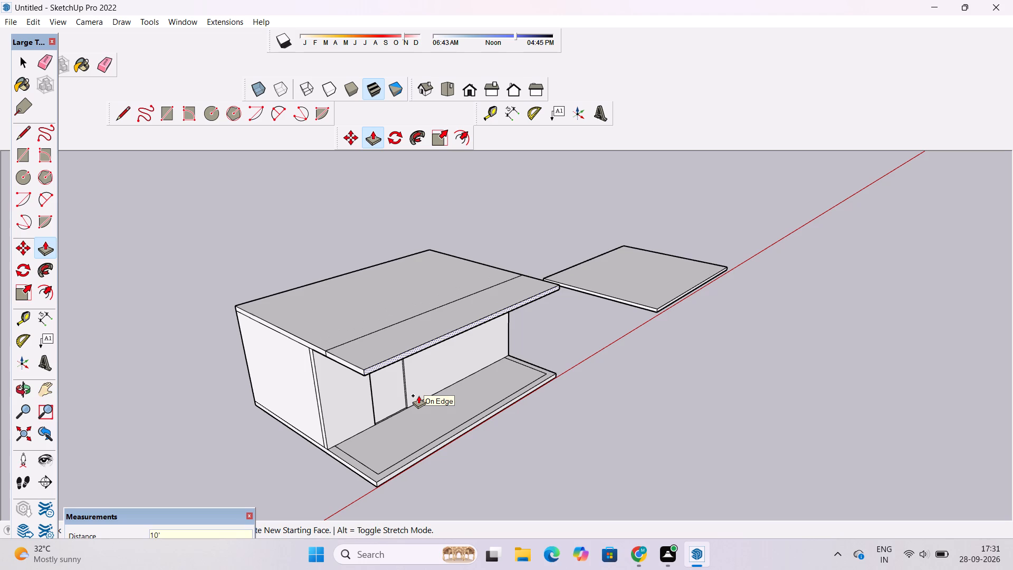
# Examine the roof slab's underside and top near the front overhang from below, the front and above.
pyautogui.press('o')
pyautogui.moveTo(460, 442); pyautogui.dragTo(335, 209)
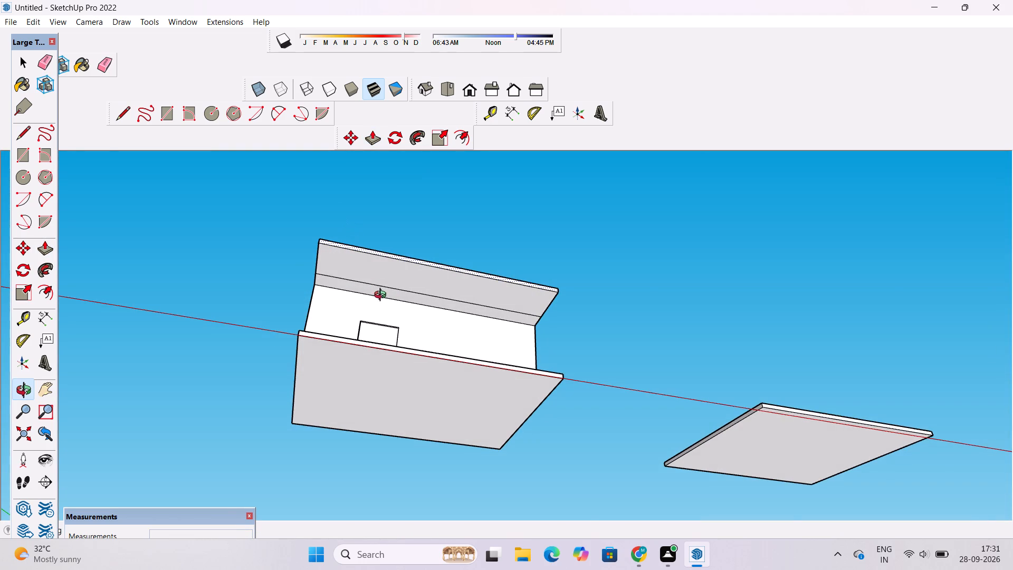
pyautogui.scroll(4, 384, 296)
pyautogui.moveTo(385, 296); pyautogui.dragTo(418, 547)
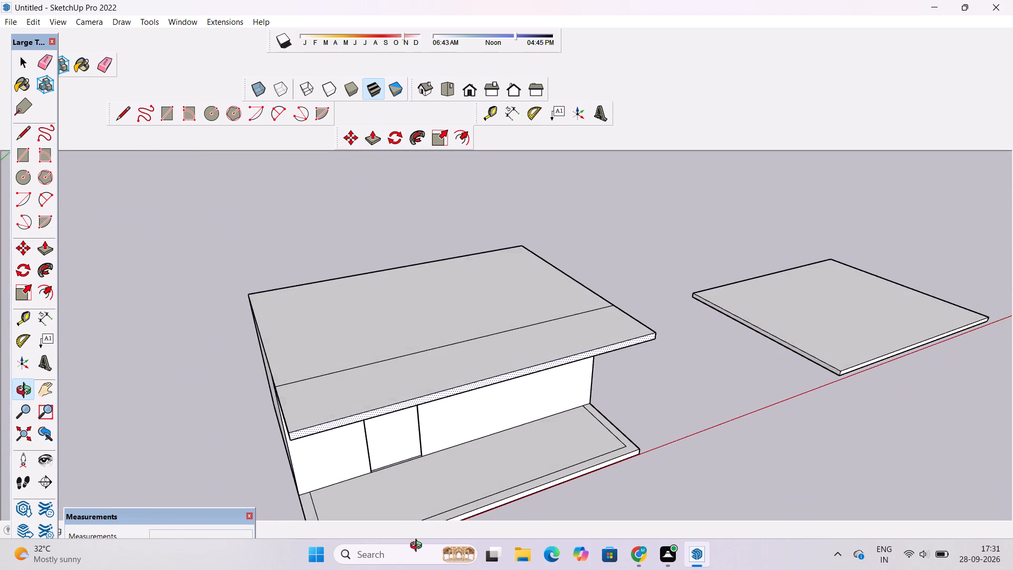
pyautogui.moveTo(418, 547); pyautogui.dragTo(412, 569)
pyautogui.scroll(-4, 417, 509)
pyautogui.moveTo(397, 473); pyautogui.dragTo(375, 422)
pyautogui.moveTo(467, 451); pyautogui.dragTo(453, 471)
pyautogui.keyDown('shift'); pyautogui.moveTo(451, 475); pyautogui.dragTo(419, 403); pyautogui.keyUp('shift')
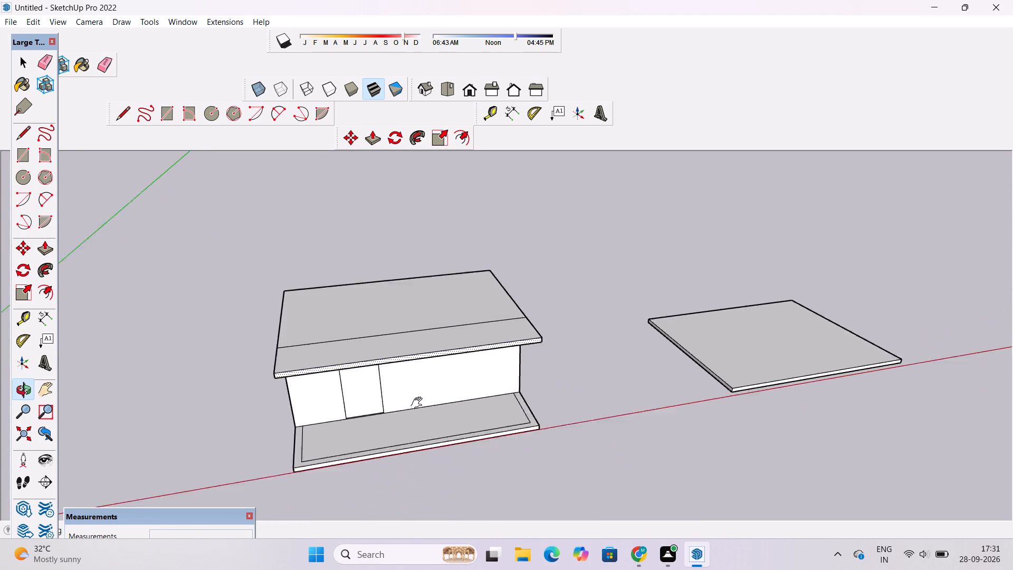
pyautogui.keyDown('shift'); pyautogui.moveTo(419, 403); pyautogui.dragTo(417, 393); pyautogui.keyUp('shift')
pyautogui.moveTo(403, 425); pyautogui.dragTo(403, 443)
pyautogui.scroll(3, 447, 425)
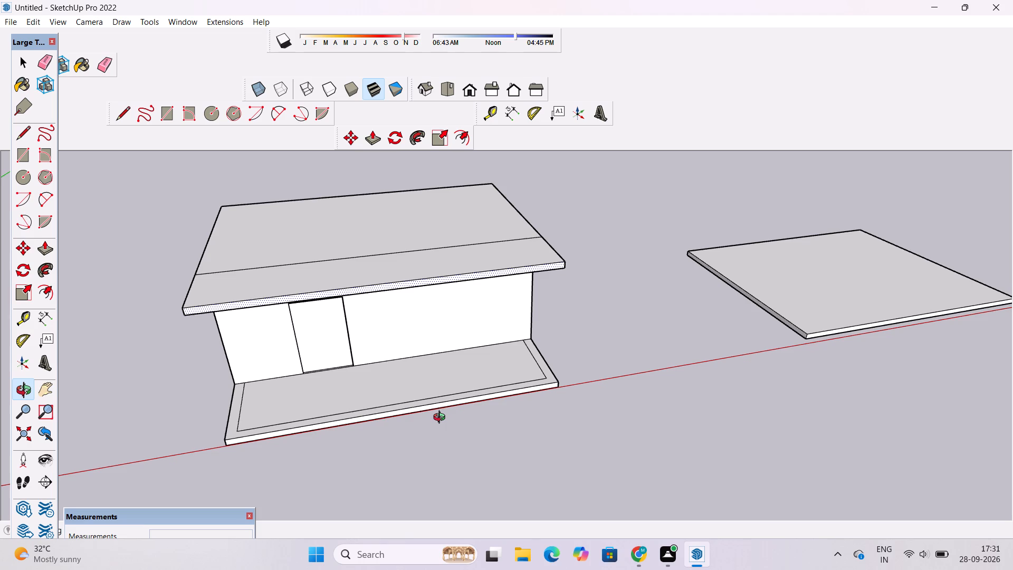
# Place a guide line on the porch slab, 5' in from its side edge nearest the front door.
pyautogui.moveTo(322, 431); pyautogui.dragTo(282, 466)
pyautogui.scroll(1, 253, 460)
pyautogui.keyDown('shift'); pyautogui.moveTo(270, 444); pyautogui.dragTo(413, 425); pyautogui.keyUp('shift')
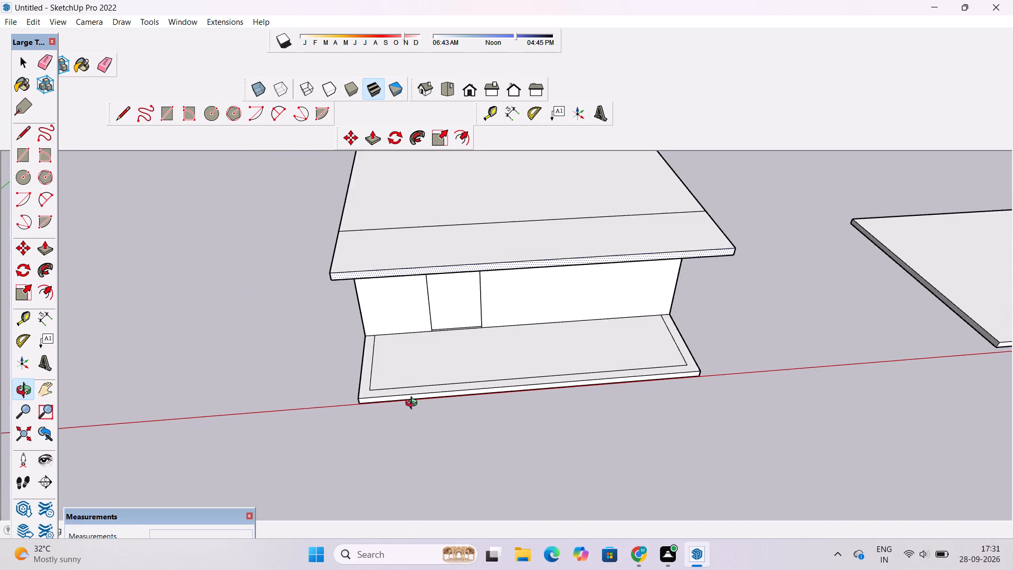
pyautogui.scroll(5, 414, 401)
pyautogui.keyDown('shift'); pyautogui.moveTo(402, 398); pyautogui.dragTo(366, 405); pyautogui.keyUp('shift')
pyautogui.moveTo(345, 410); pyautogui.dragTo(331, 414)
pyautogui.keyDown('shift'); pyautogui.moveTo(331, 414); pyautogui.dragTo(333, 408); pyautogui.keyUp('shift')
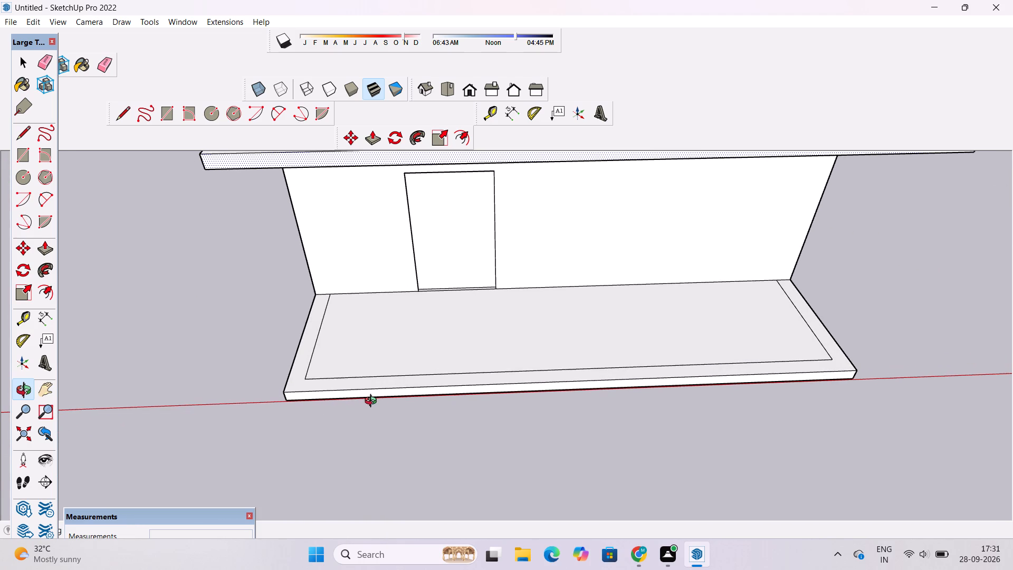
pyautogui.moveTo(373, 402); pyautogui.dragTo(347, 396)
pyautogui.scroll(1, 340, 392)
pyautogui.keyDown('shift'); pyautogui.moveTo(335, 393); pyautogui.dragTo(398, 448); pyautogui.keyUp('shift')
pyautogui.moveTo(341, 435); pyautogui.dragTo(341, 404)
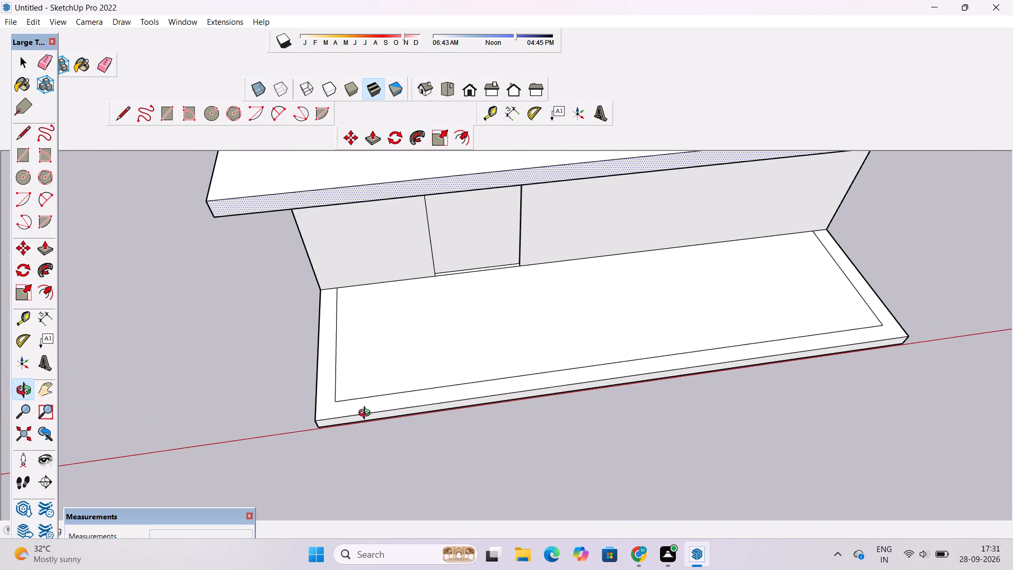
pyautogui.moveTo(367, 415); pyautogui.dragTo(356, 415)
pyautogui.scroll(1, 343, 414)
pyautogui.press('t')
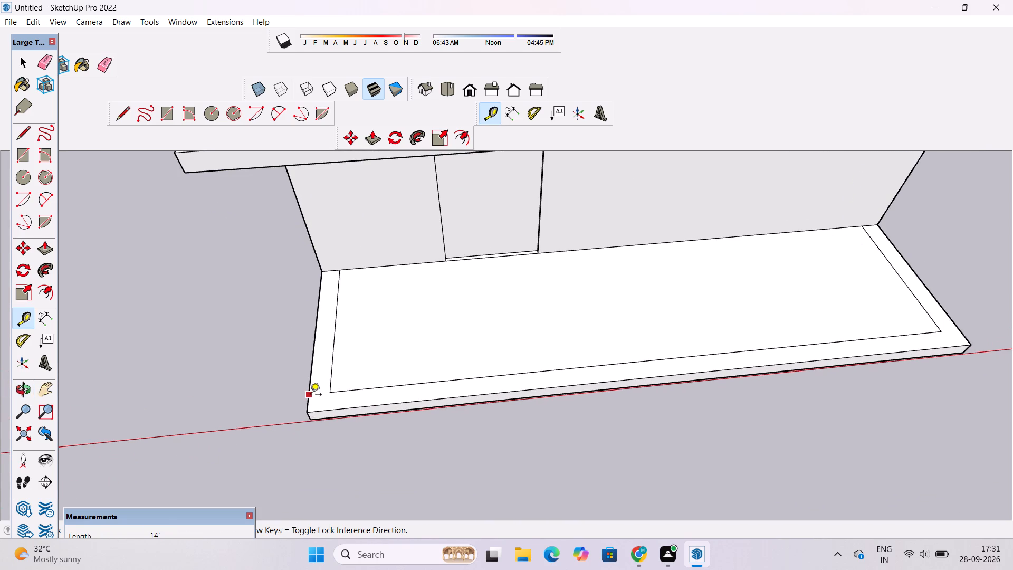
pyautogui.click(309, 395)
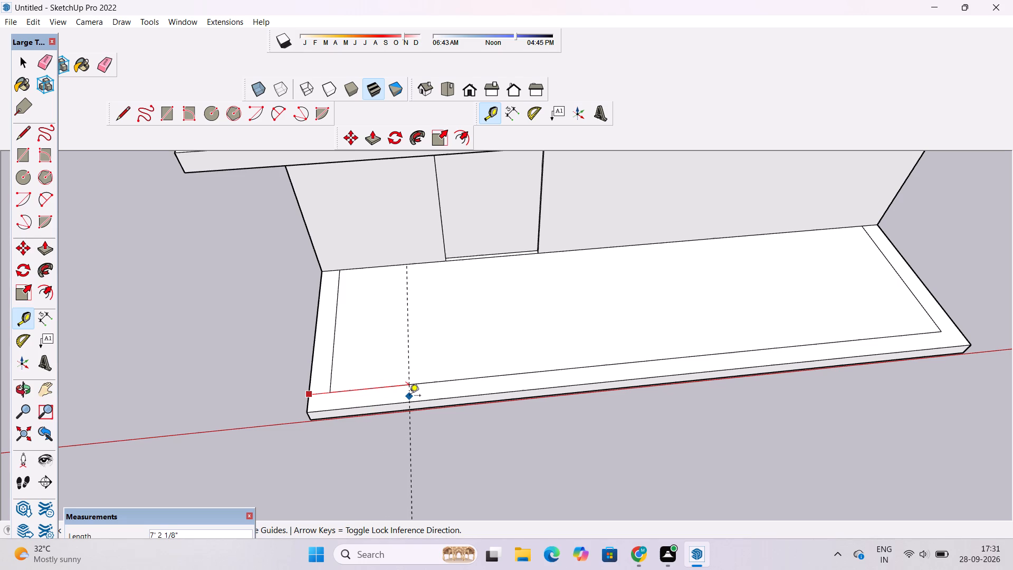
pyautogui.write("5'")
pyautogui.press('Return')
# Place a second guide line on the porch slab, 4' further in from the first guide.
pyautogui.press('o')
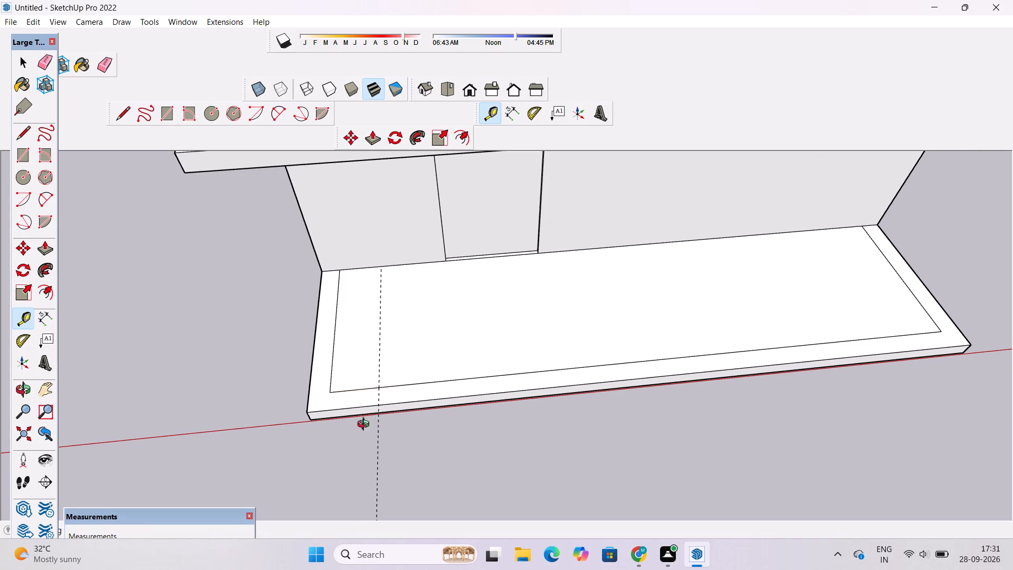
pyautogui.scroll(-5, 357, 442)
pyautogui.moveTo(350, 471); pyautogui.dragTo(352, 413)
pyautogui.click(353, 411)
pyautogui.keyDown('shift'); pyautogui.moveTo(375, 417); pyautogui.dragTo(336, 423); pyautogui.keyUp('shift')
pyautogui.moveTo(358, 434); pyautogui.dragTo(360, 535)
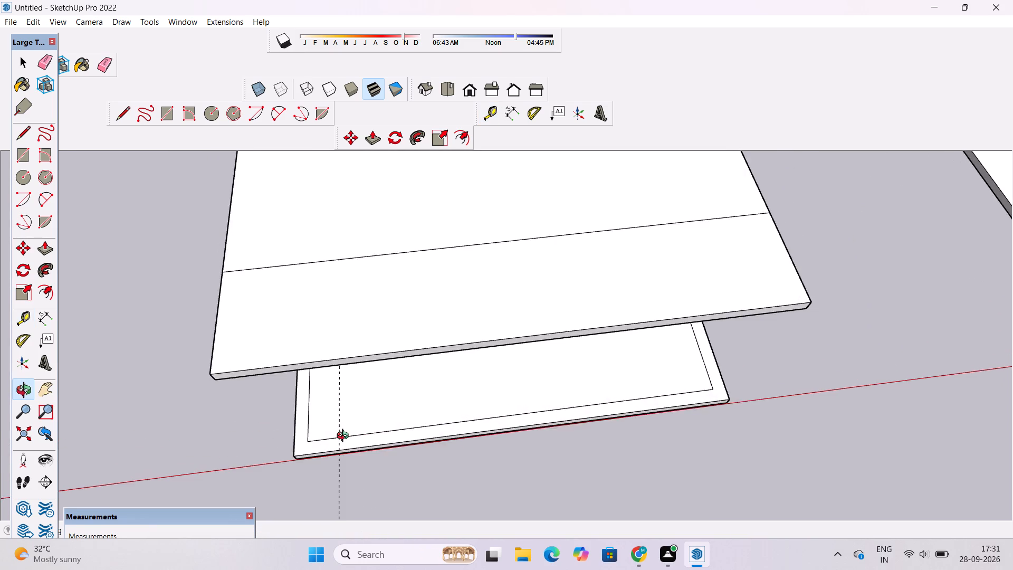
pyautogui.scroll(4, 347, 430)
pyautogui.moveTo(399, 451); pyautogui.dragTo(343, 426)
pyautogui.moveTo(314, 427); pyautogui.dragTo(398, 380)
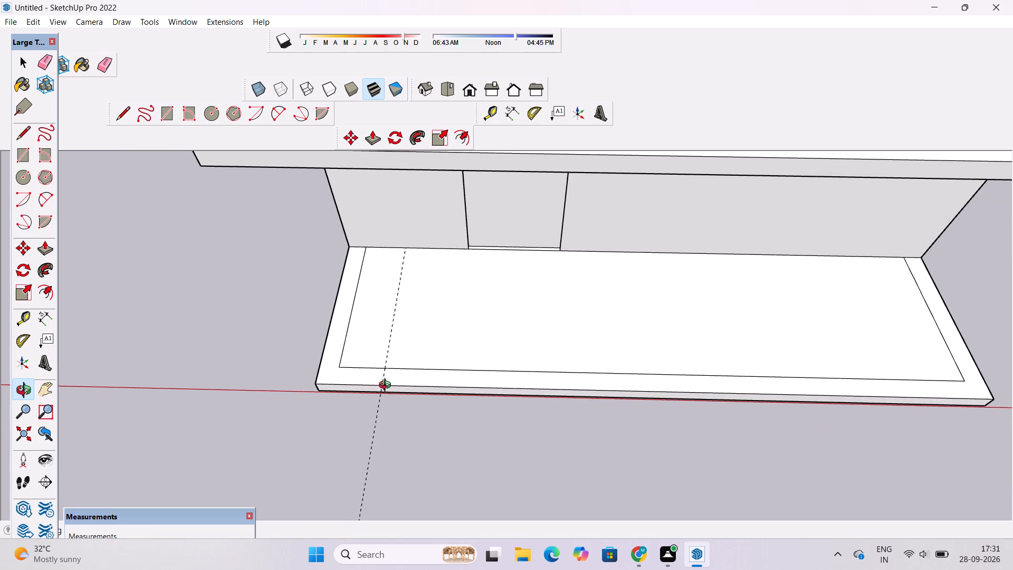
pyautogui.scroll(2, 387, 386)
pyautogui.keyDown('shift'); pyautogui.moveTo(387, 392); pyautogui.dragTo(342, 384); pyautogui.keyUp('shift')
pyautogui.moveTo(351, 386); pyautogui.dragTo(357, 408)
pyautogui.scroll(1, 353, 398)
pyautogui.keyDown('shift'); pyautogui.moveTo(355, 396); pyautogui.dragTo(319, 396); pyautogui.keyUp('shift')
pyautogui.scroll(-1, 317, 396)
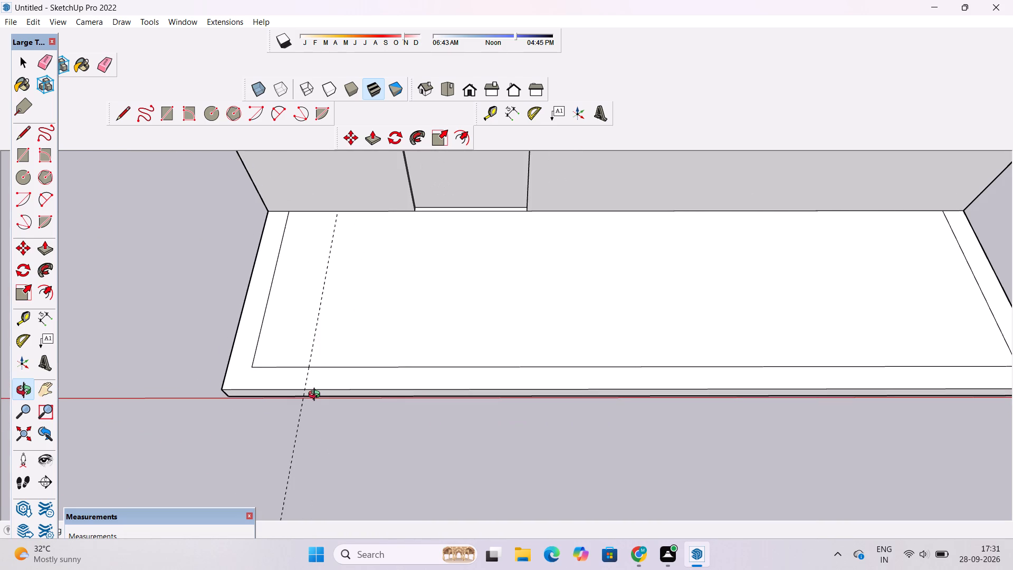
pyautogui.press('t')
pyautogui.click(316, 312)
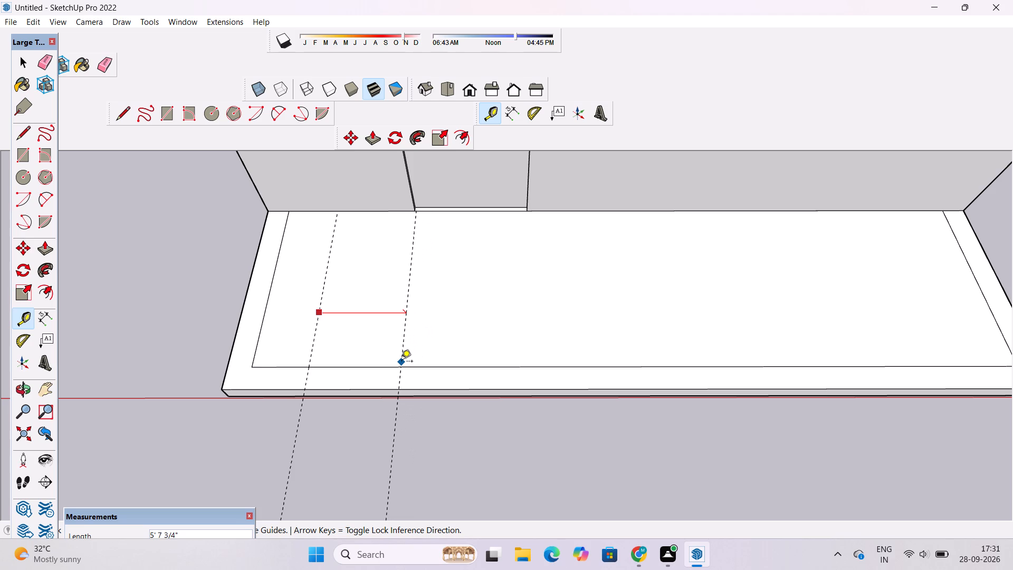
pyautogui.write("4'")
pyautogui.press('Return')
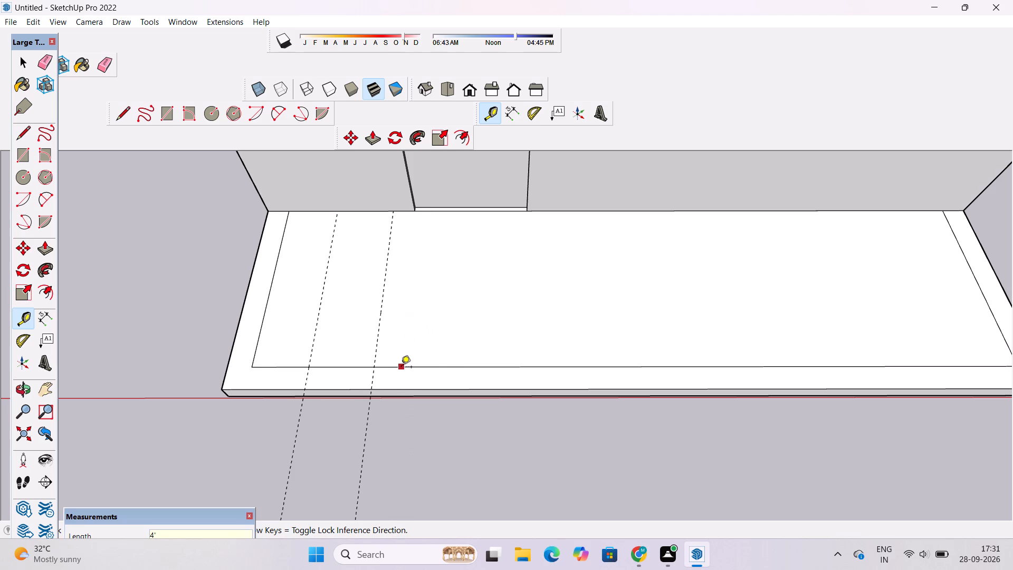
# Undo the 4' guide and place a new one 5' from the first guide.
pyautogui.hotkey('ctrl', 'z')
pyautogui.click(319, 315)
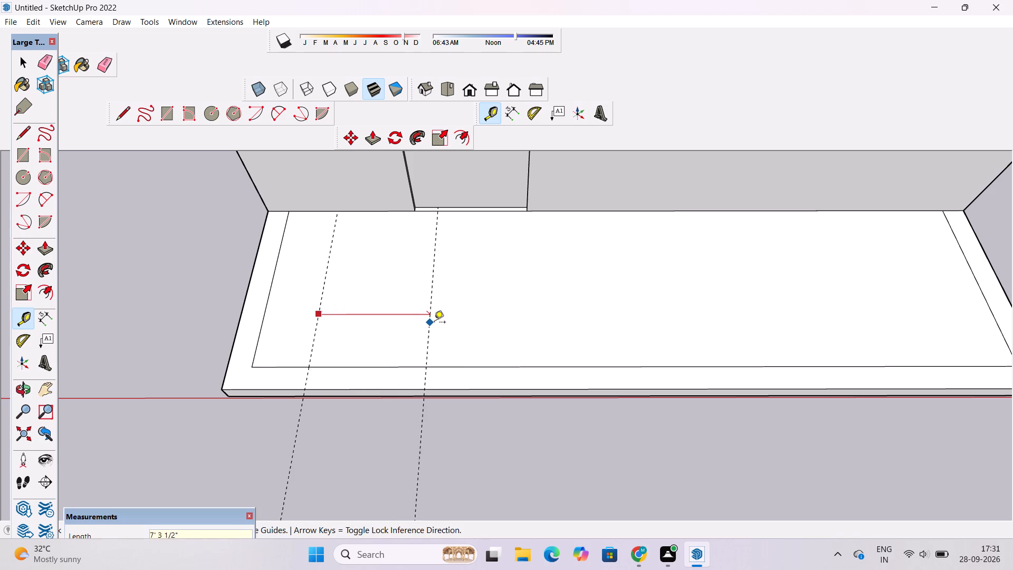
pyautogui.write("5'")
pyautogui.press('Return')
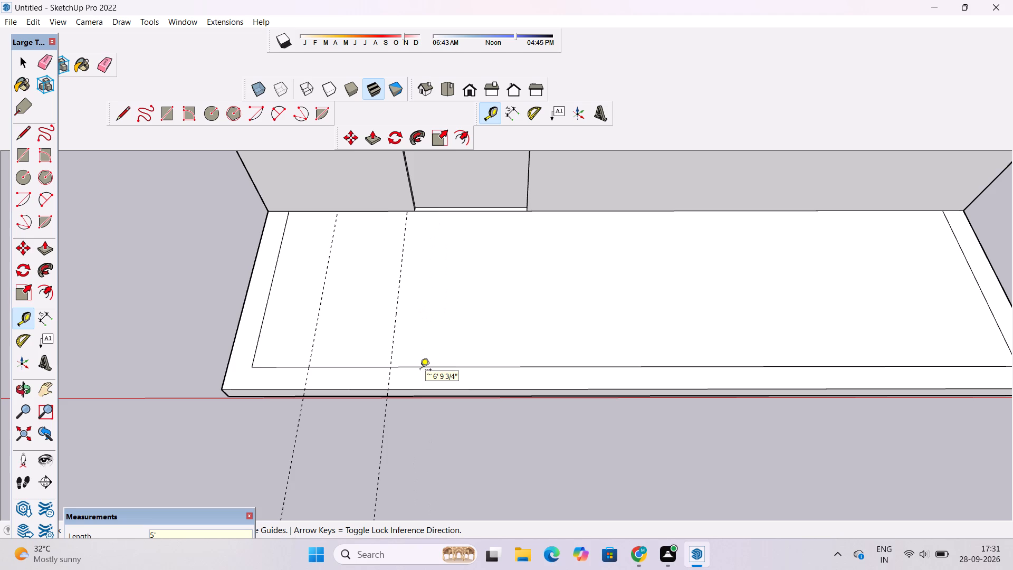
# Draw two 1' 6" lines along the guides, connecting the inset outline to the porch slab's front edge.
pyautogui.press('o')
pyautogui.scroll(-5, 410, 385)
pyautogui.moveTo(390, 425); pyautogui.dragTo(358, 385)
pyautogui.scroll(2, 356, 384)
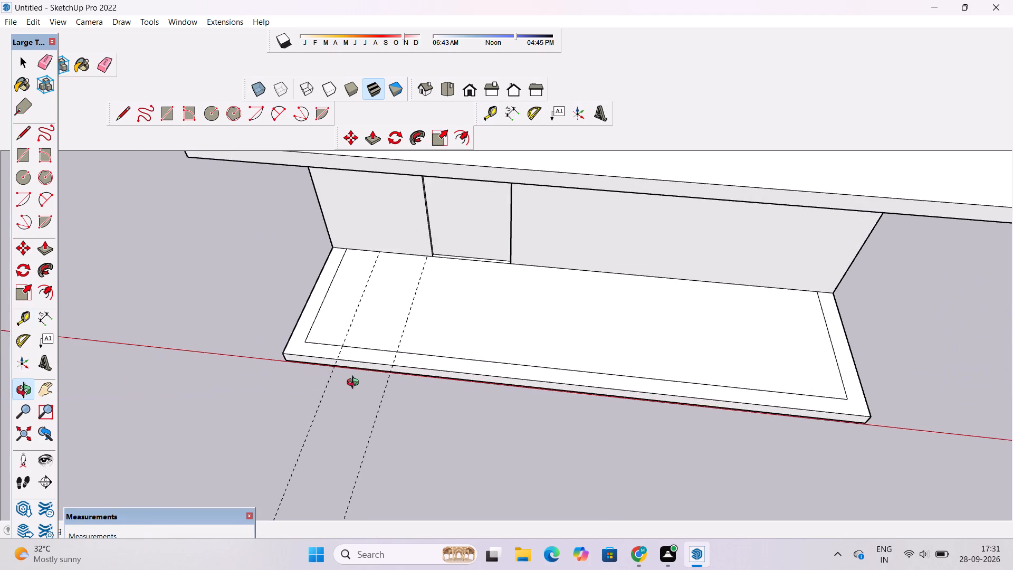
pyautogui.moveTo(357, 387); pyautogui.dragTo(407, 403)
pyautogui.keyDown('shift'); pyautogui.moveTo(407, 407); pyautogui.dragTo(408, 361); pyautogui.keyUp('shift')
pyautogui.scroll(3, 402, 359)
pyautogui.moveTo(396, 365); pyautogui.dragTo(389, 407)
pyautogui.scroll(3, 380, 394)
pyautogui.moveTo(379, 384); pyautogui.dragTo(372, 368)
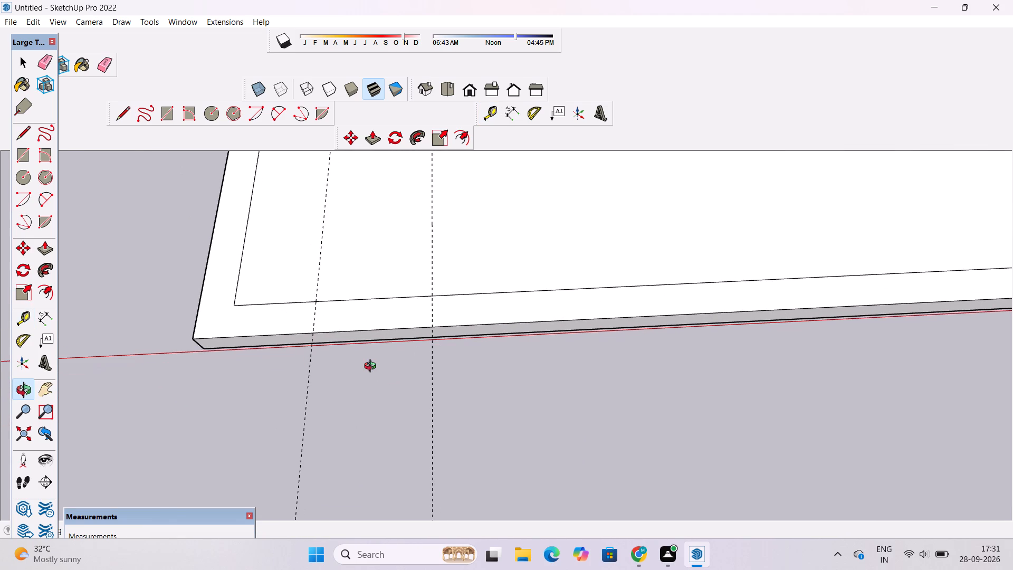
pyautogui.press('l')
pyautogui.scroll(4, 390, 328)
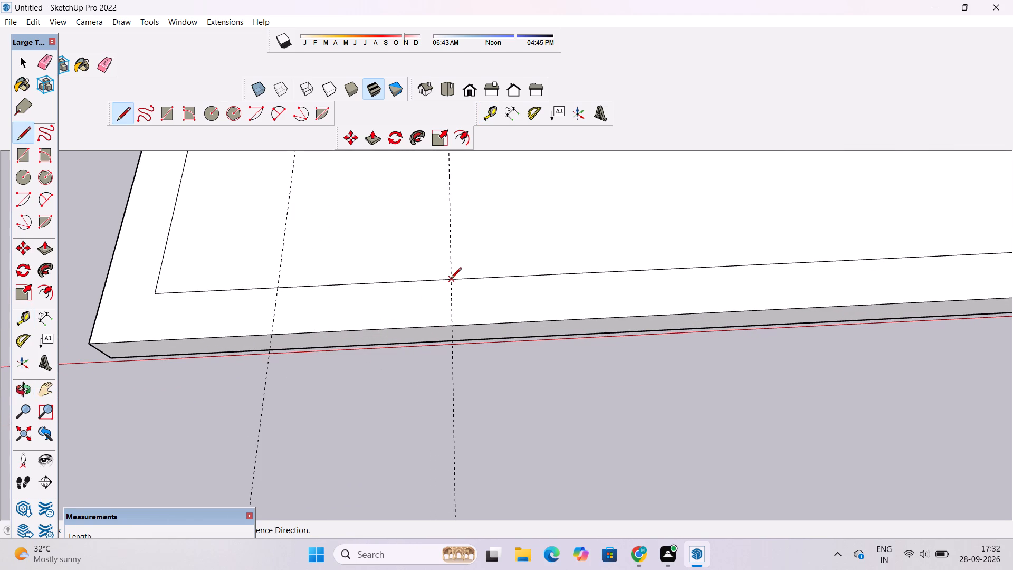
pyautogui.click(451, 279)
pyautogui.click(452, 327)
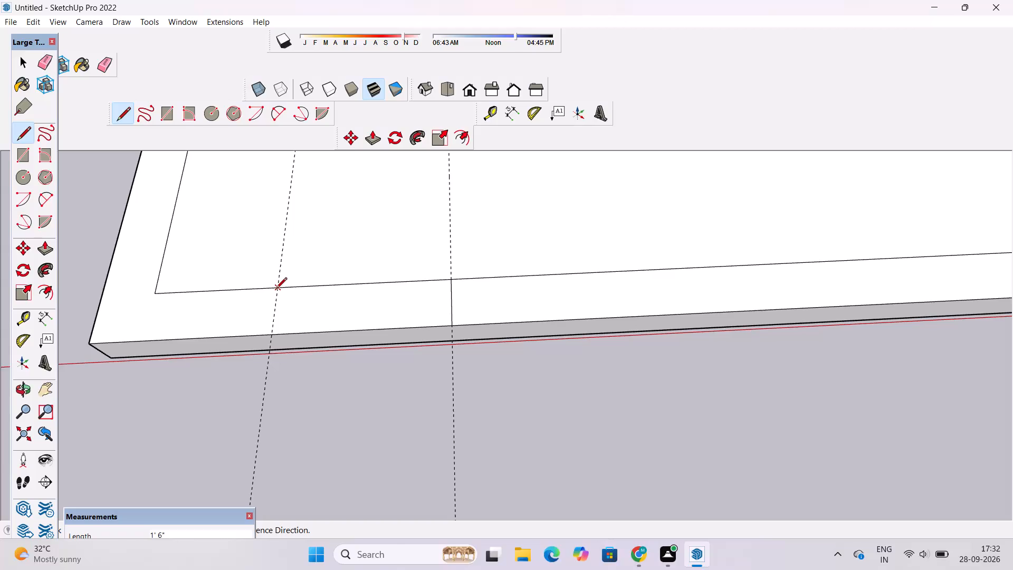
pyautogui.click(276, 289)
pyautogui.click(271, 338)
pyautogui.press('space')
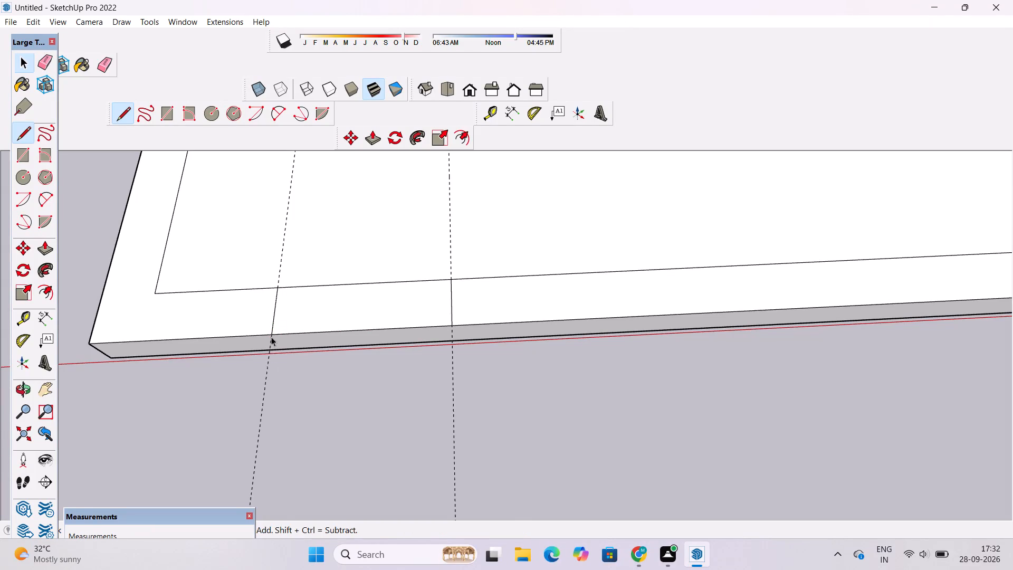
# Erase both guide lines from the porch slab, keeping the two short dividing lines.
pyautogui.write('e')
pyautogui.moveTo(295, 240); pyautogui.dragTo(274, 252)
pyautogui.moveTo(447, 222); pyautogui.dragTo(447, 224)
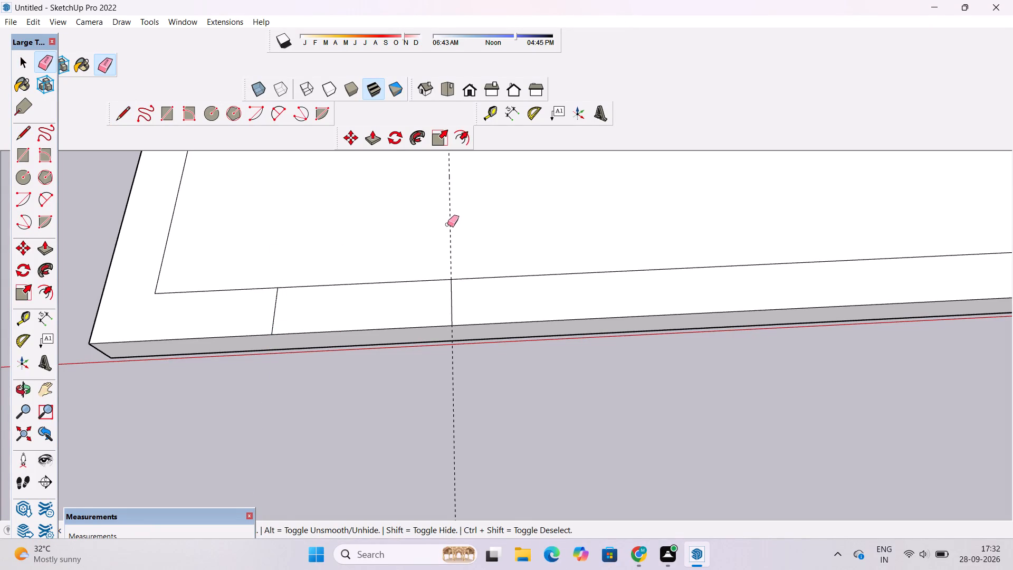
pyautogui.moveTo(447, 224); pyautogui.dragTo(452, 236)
# Examine the divided porch border, the doorway and the roof overhang from the front, above and below.
pyautogui.press('o')
pyautogui.scroll(-4, 454, 277)
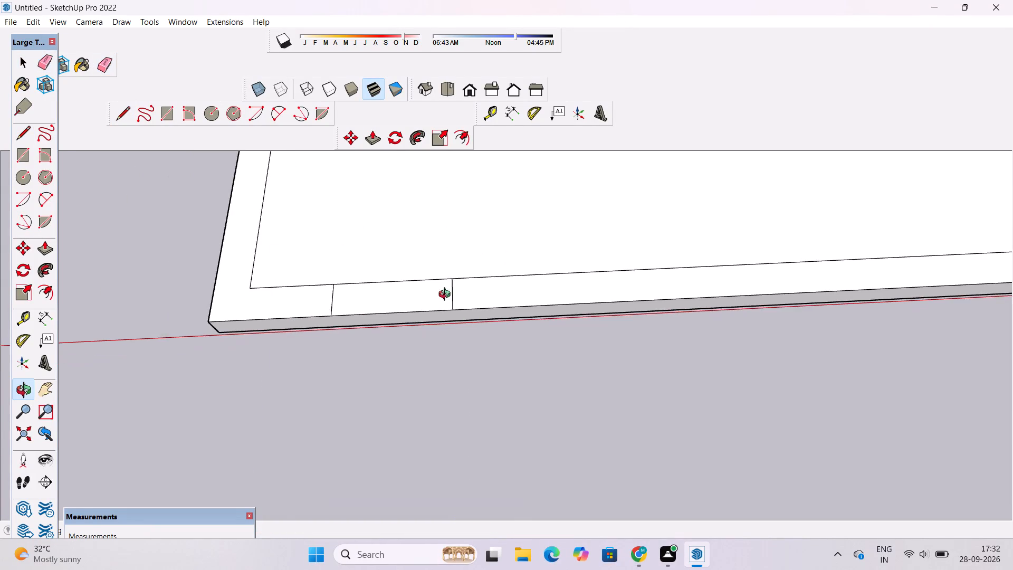
pyautogui.scroll(-1, 447, 296)
pyautogui.moveTo(441, 376); pyautogui.dragTo(440, 287)
pyautogui.scroll(-5, 440, 287)
pyautogui.scroll(3, 413, 324)
pyautogui.keyDown('shift'); pyautogui.moveTo(402, 334); pyautogui.dragTo(429, 368); pyautogui.keyUp('shift')
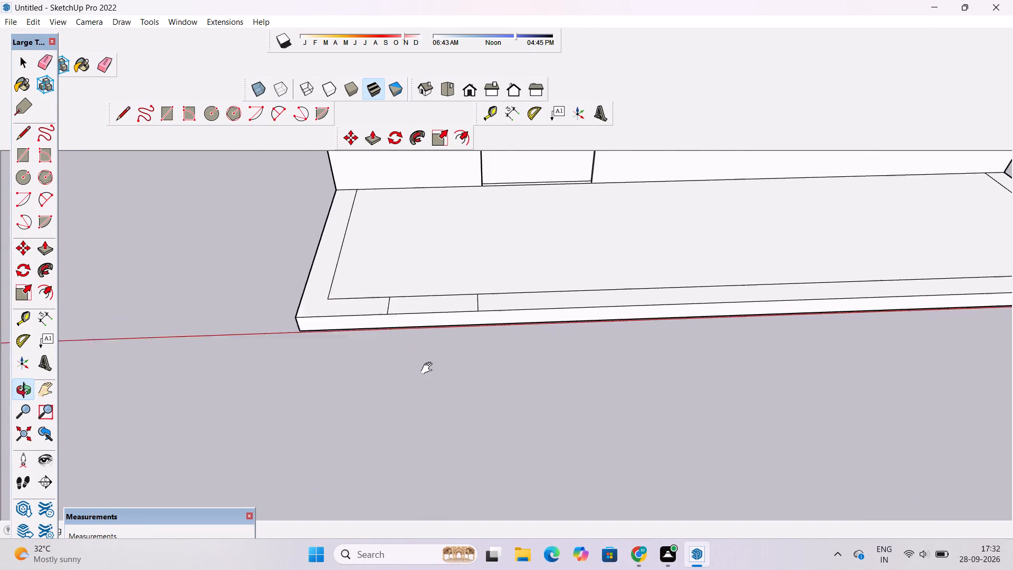
pyautogui.keyDown('shift'); pyautogui.moveTo(429, 368); pyautogui.dragTo(429, 369); pyautogui.keyUp('shift')
pyautogui.moveTo(429, 373); pyautogui.dragTo(463, 293)
pyautogui.scroll(-6, 464, 291)
pyautogui.keyDown('shift'); pyautogui.moveTo(477, 285); pyautogui.dragTo(421, 368); pyautogui.keyUp('shift')
pyautogui.scroll(-6, 422, 356)
pyautogui.moveTo(398, 368); pyautogui.dragTo(404, 417)
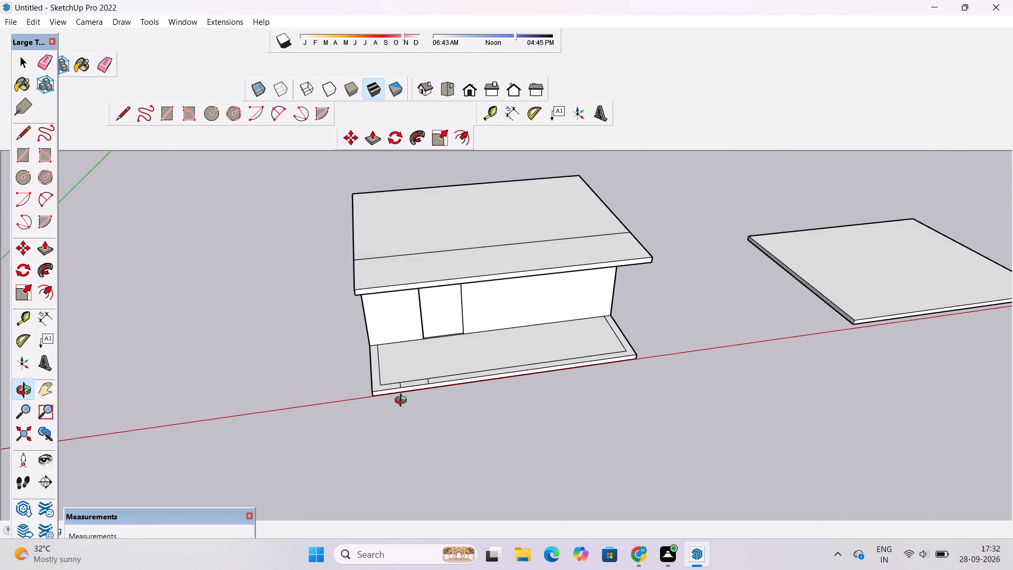
pyautogui.scroll(2, 403, 401)
pyautogui.moveTo(444, 389); pyautogui.dragTo(367, 396)
pyautogui.scroll(3, 434, 393)
pyautogui.keyDown('shift'); pyautogui.moveTo(470, 394); pyautogui.dragTo(377, 415); pyautogui.keyUp('shift')
pyautogui.moveTo(380, 431); pyautogui.dragTo(407, 321)
pyautogui.scroll(-4, 409, 314)
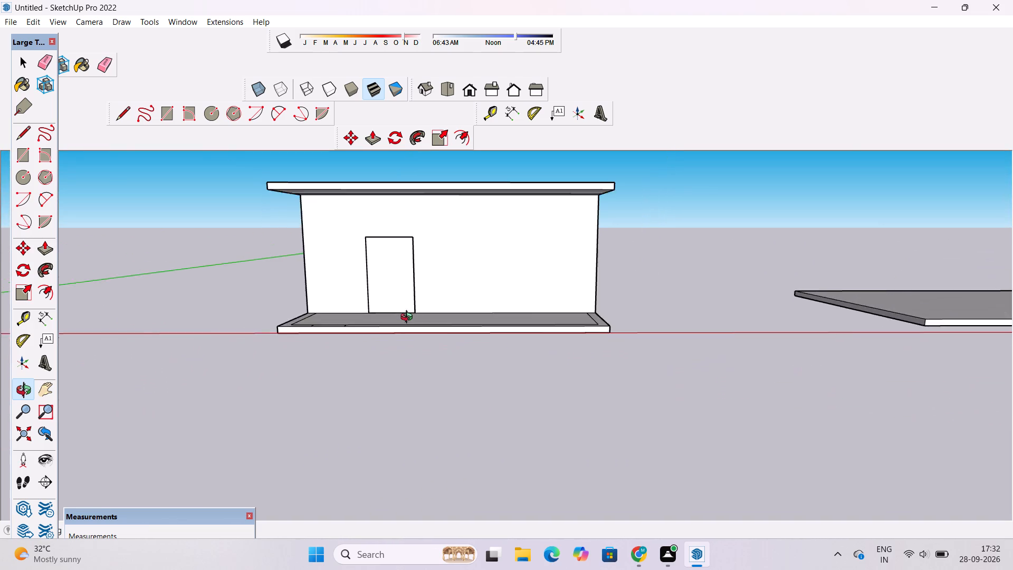
pyautogui.keyDown('shift'); pyautogui.moveTo(416, 324); pyautogui.dragTo(412, 404); pyautogui.keyUp('shift')
pyautogui.scroll(4, 423, 398)
pyautogui.moveTo(425, 394); pyautogui.dragTo(429, 335)
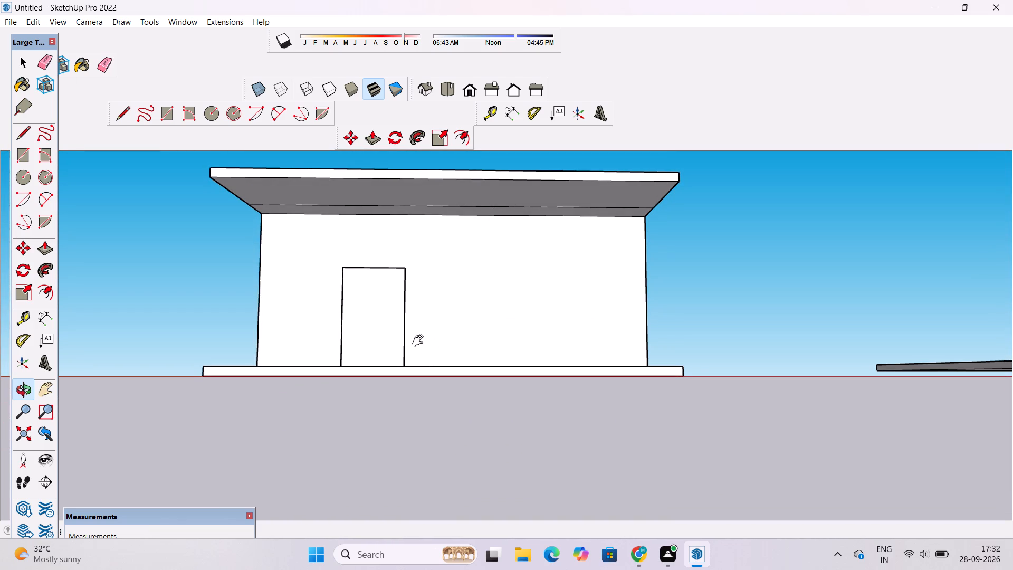
pyautogui.scroll(-4, 410, 353)
pyautogui.moveTo(419, 364); pyautogui.dragTo(423, 394)
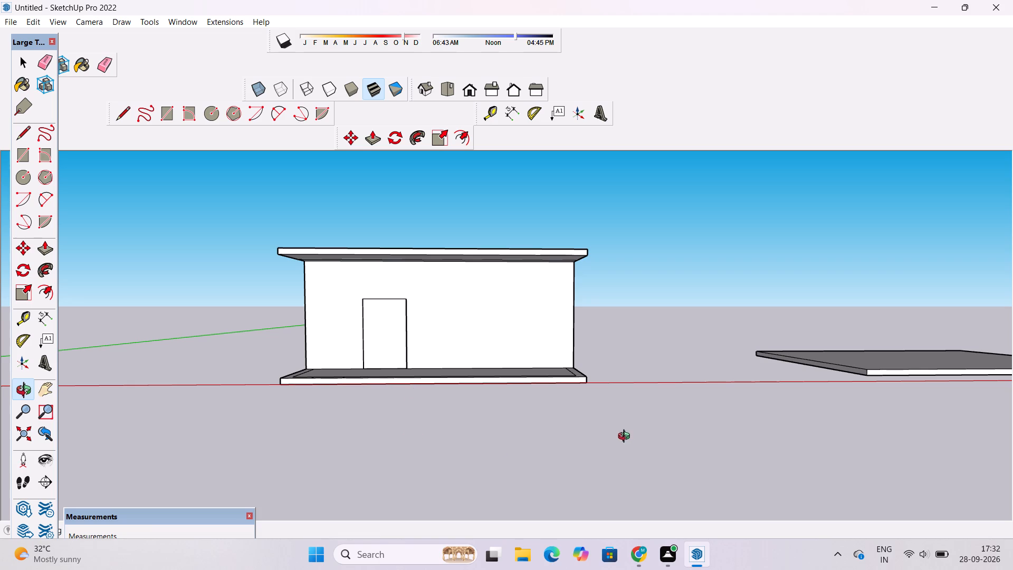
pyautogui.scroll(3, 437, 376)
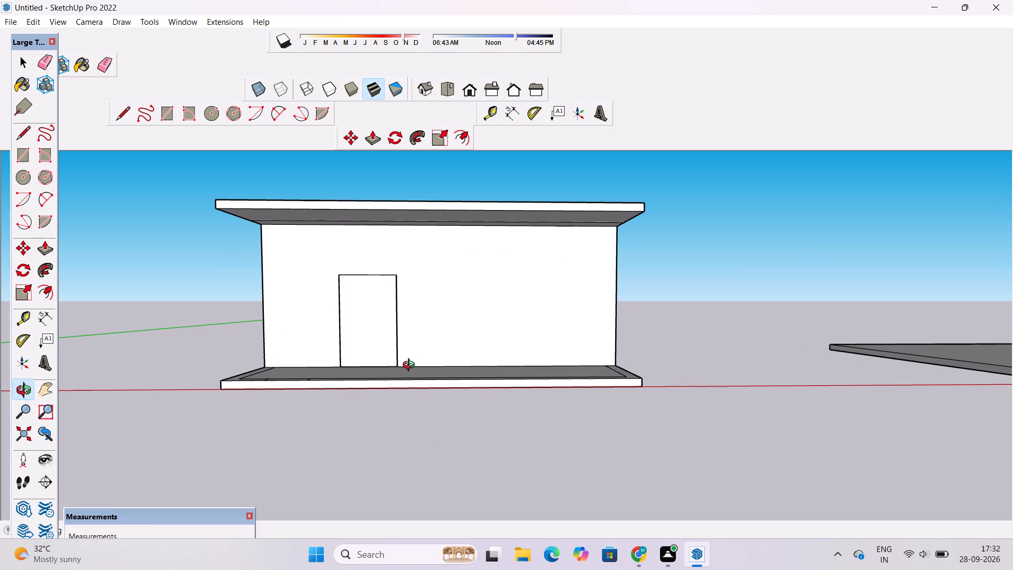
pyautogui.moveTo(378, 402); pyautogui.dragTo(368, 435)
pyautogui.keyDown('shift'); pyautogui.moveTo(362, 429); pyautogui.dragTo(362, 404); pyautogui.keyUp('shift')
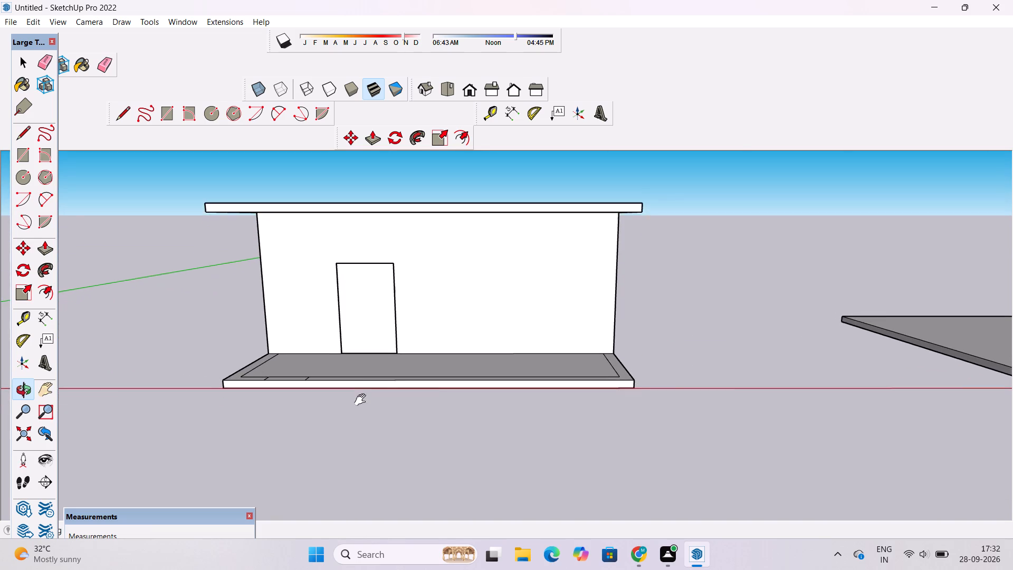
pyautogui.scroll(4, 353, 367)
pyautogui.moveTo(353, 368); pyautogui.dragTo(361, 416)
pyautogui.keyDown('shift'); pyautogui.moveTo(361, 427); pyautogui.dragTo(355, 384); pyautogui.keyUp('shift')
pyautogui.moveTo(308, 410); pyautogui.dragTo(324, 405)
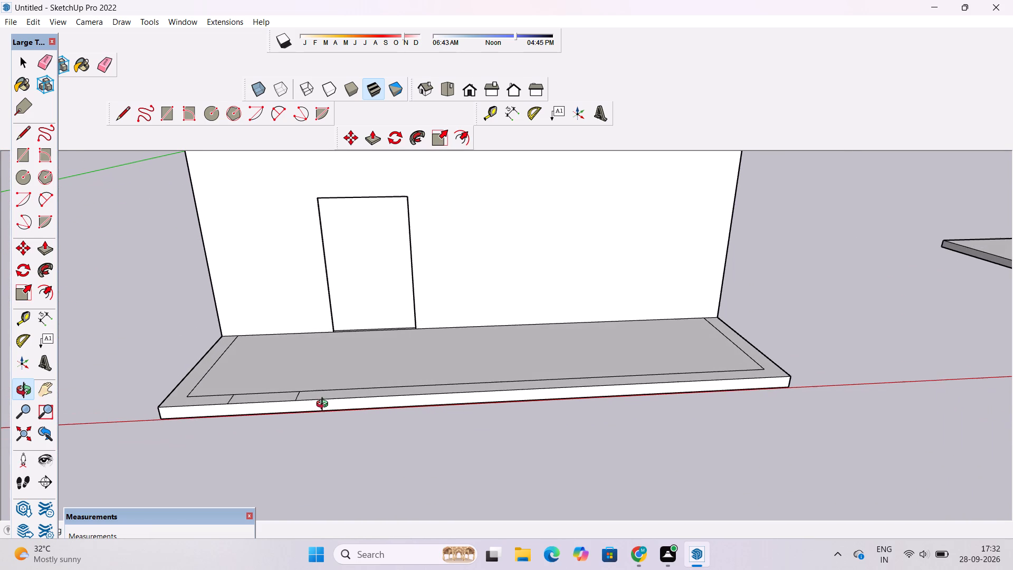
pyautogui.keyDown('shift'); pyautogui.moveTo(314, 423); pyautogui.dragTo(323, 419); pyautogui.keyUp('shift')
pyautogui.keyDown('shift'); pyautogui.scroll(-4, 323, 419); pyautogui.keyUp('shift')
pyautogui.keyDown('shift'); pyautogui.moveTo(327, 415); pyautogui.dragTo(401, 404); pyautogui.keyUp('shift')
pyautogui.moveTo(402, 410); pyautogui.dragTo(385, 486)
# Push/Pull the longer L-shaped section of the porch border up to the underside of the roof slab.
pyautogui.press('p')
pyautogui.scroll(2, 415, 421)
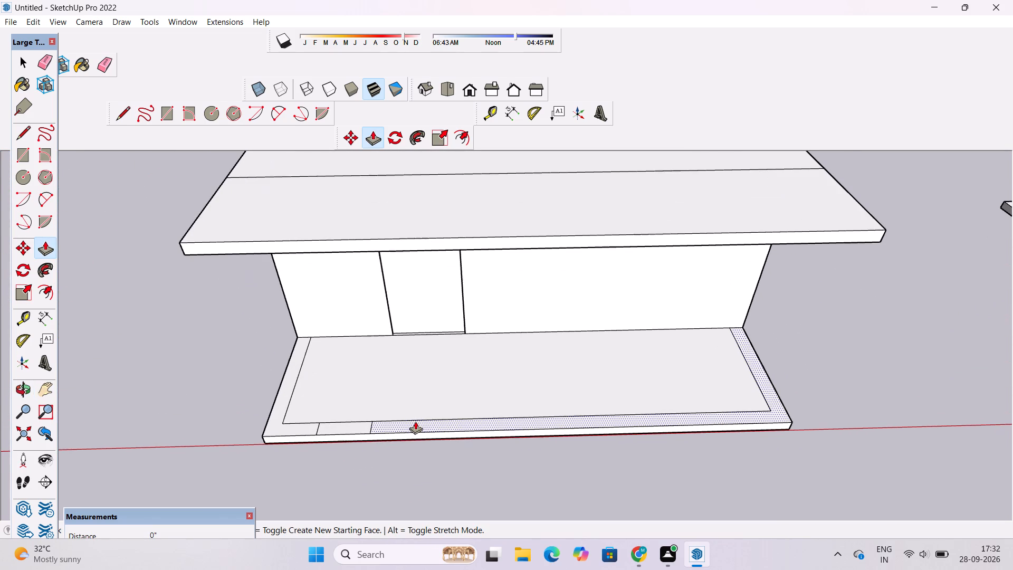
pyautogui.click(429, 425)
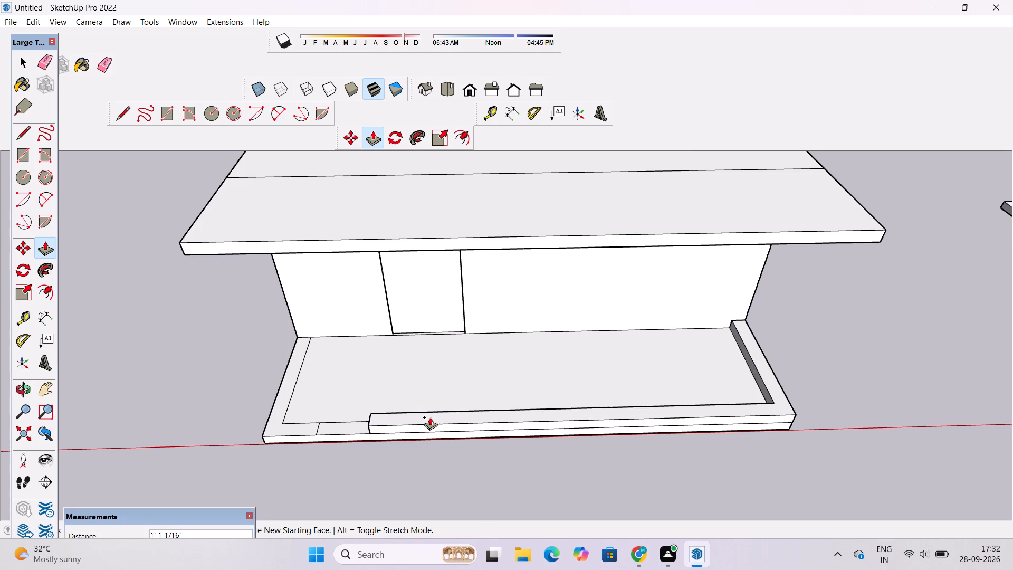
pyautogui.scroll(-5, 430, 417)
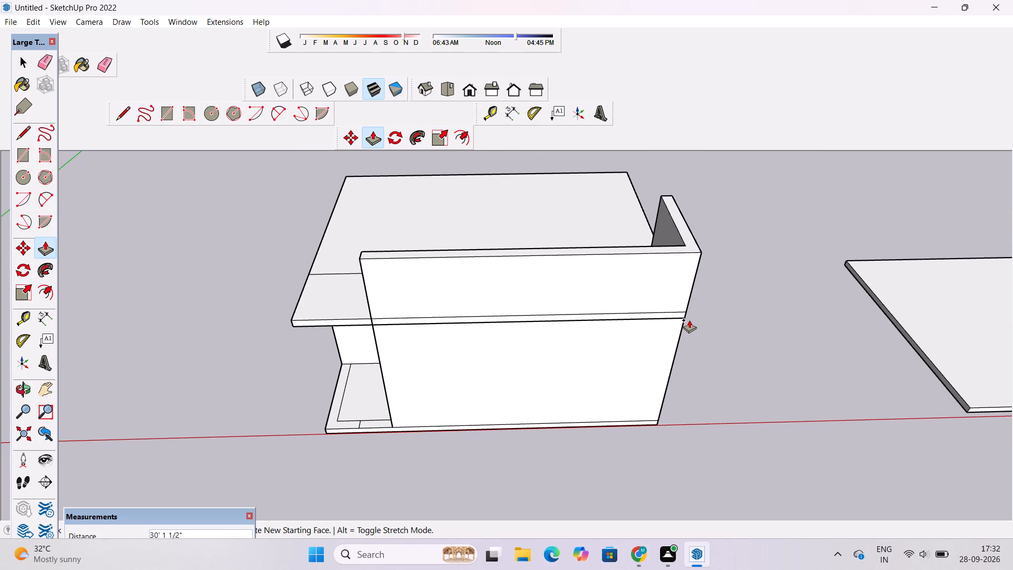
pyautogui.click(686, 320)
# Undo the raised border wall, the guides and dividing lines, and the roof slab's 10' front-edge Push/Pull.
pyautogui.press('o')
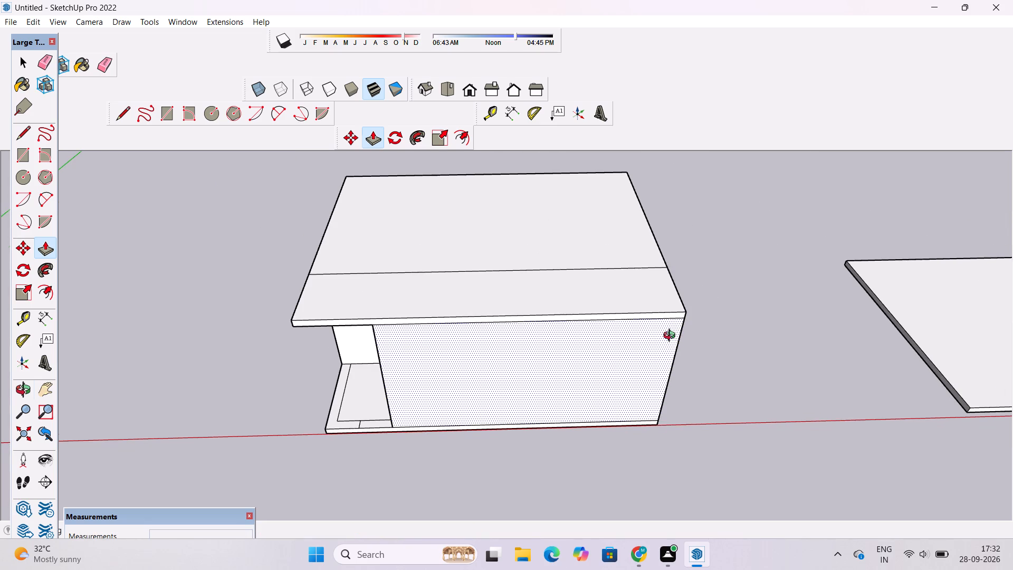
pyautogui.scroll(-5, 670, 338)
pyautogui.moveTo(570, 357); pyautogui.dragTo(587, 182)
pyautogui.scroll(4, 513, 272)
pyautogui.moveTo(417, 288); pyautogui.dragTo(551, 240)
pyautogui.moveTo(551, 240); pyautogui.dragTo(674, 328)
pyautogui.scroll(3, 633, 326)
pyautogui.hotkey('ctrl', 'z')
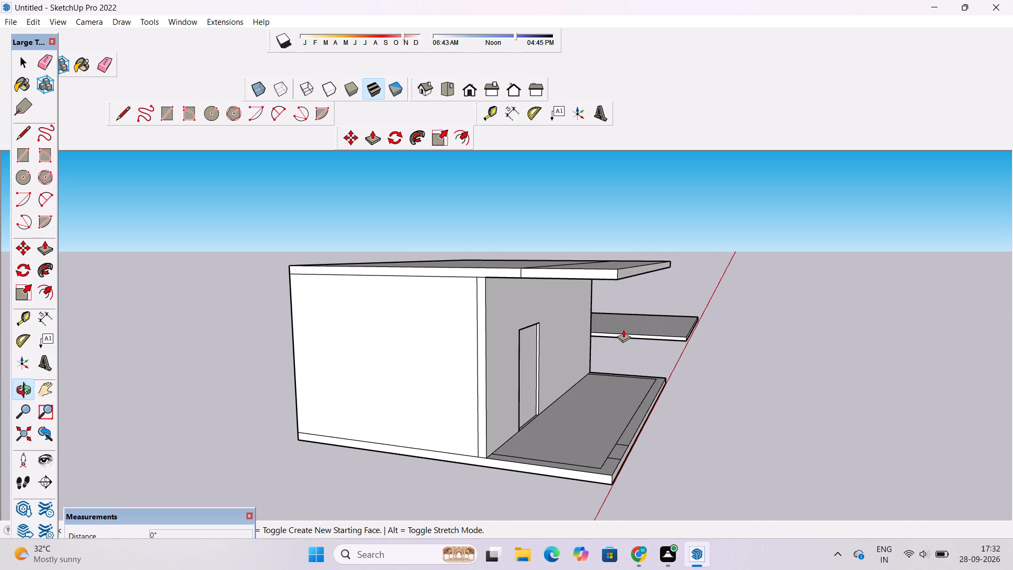
pyautogui.hotkey('ctrl', 'z')
pyautogui.hotkey('ctrl', 'z')
pyautogui.hotkey('ctrl', 'z')
pyautogui.hotkey('ctrl', 'z')
pyautogui.hotkey('ctrl', 'z')
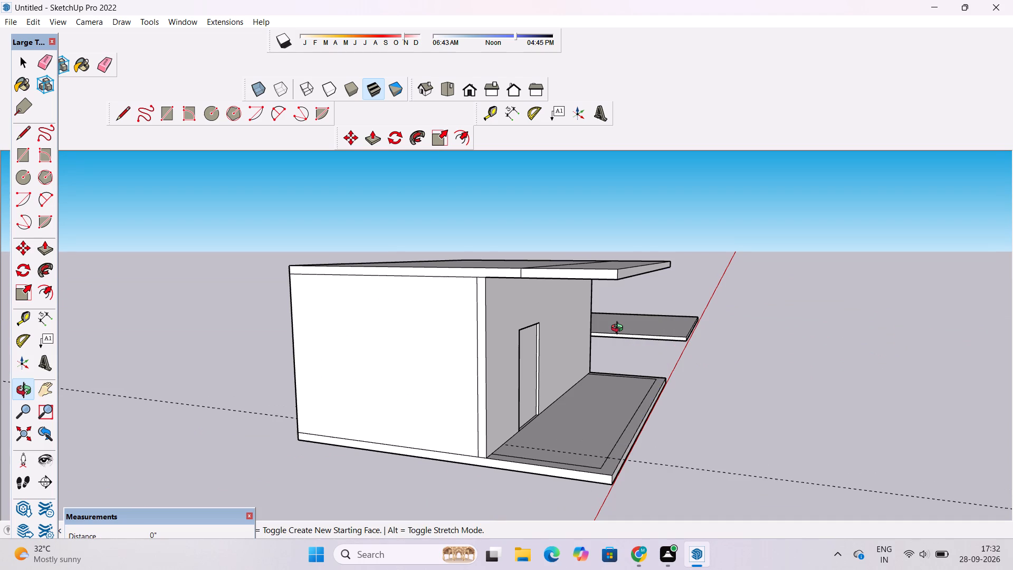
pyautogui.hotkey('ctrl', 'z')
pyautogui.hotkey('ctrl', 'z')
pyautogui.keyDown('ctrl'); pyautogui.click(630, 321); pyautogui.keyUp('ctrl')
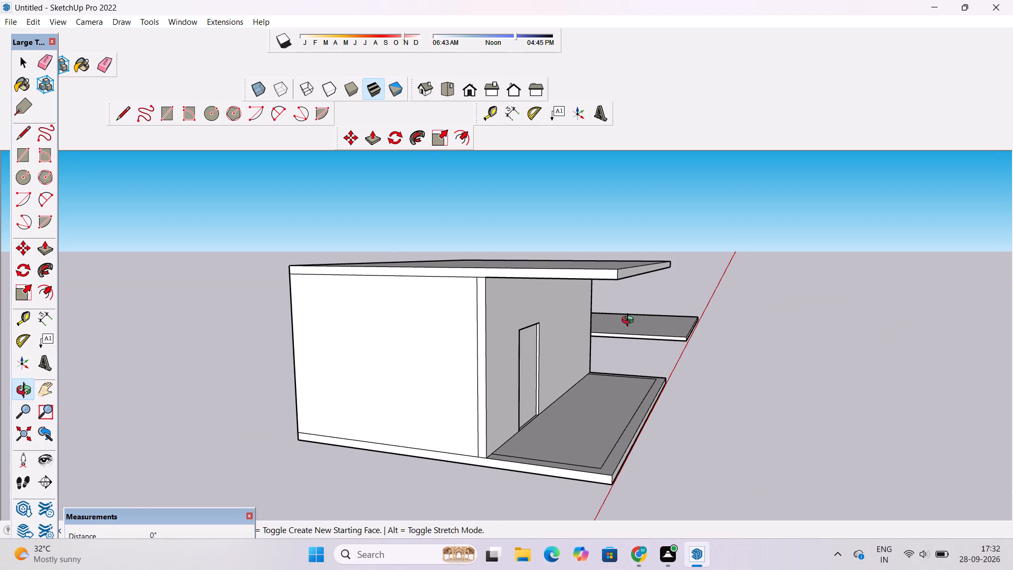
# Undo the erasing of the two guide lines that run across the ends of the porch slab.
pyautogui.hotkey('ctrl', 'z')
pyautogui.hotkey('ctrl', 'z')
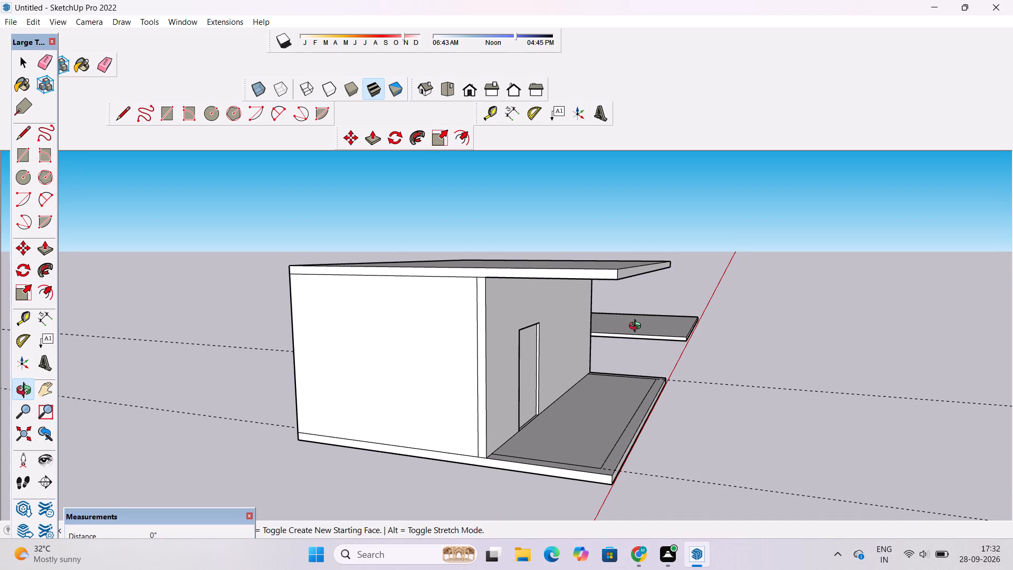
# Push/Pull the porch slab's long front face back 1' 6" to the inner border line.
pyautogui.moveTo(638, 335); pyautogui.dragTo(514, 389)
pyautogui.keyDown('shift'); pyautogui.moveTo(500, 400); pyautogui.dragTo(495, 361); pyautogui.keyUp('shift')
pyautogui.scroll(-6, 495, 355)
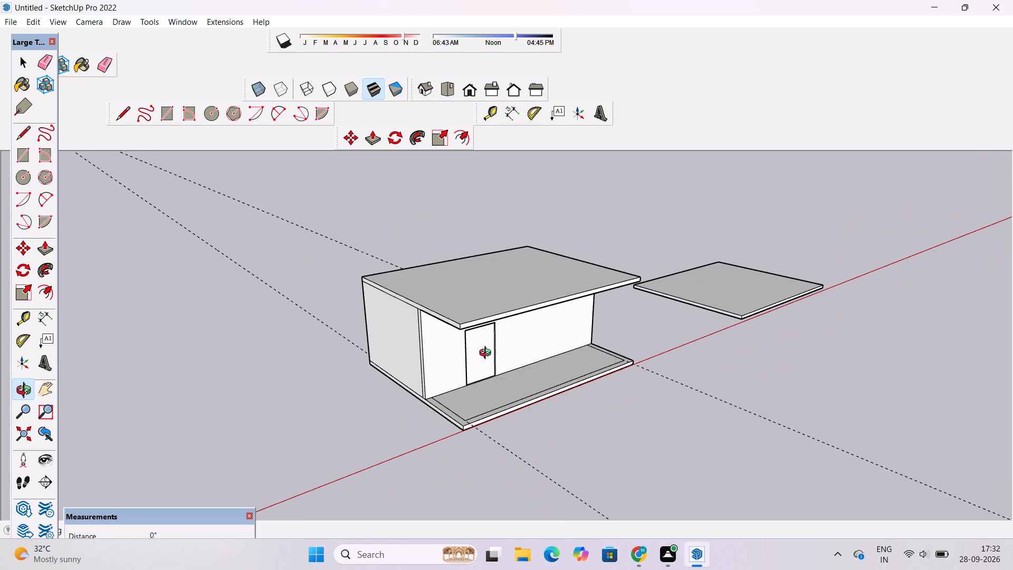
pyautogui.scroll(8, 488, 354)
pyautogui.moveTo(482, 395); pyautogui.dragTo(467, 245)
pyautogui.moveTo(469, 353); pyautogui.dragTo(480, 363)
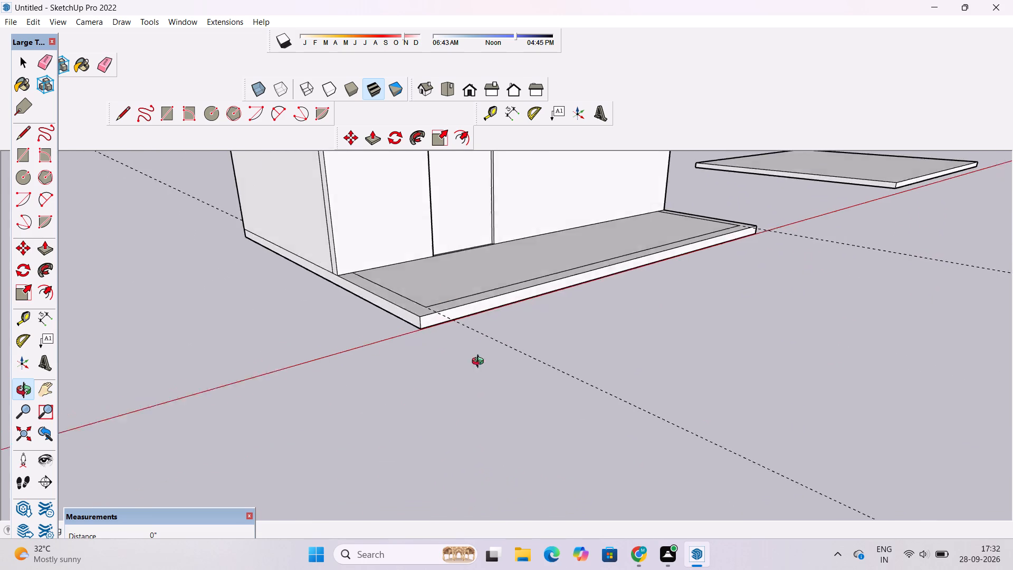
pyautogui.moveTo(480, 363); pyautogui.dragTo(561, 412)
pyautogui.keyDown('shift'); pyautogui.moveTo(568, 394); pyautogui.dragTo(398, 360); pyautogui.keyUp('shift')
pyautogui.scroll(4, 395, 363)
pyautogui.press('space')
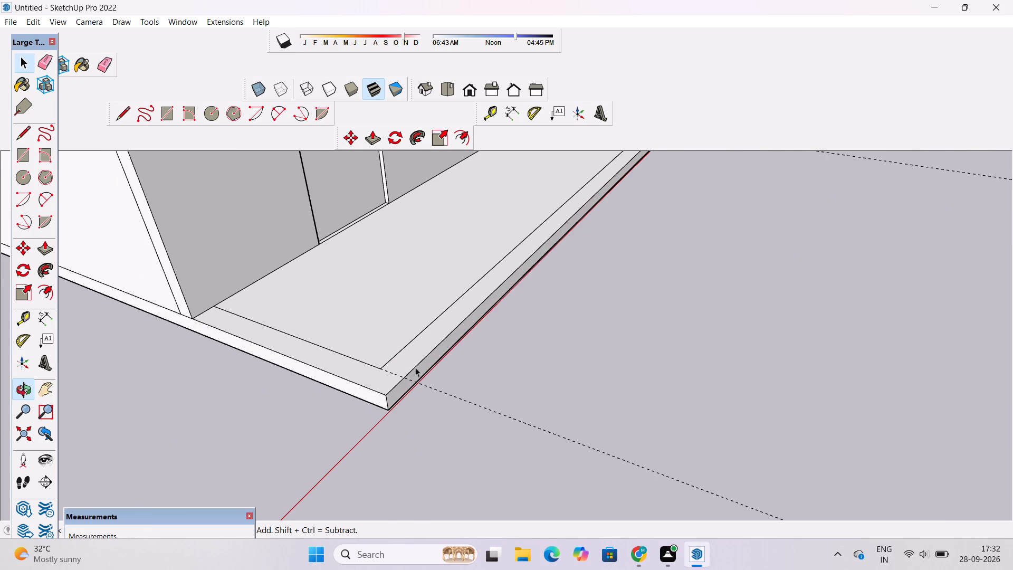
pyautogui.scroll(4, 427, 367)
pyautogui.click(432, 363)
pyautogui.press('p')
pyautogui.click(432, 363)
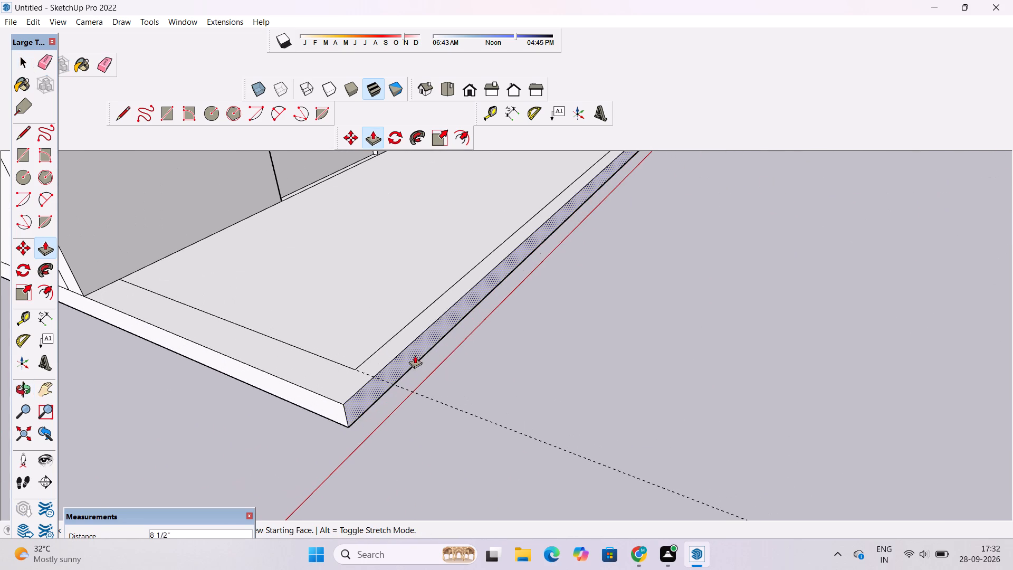
pyautogui.click(357, 365)
pyautogui.scroll(-11, 288, 411)
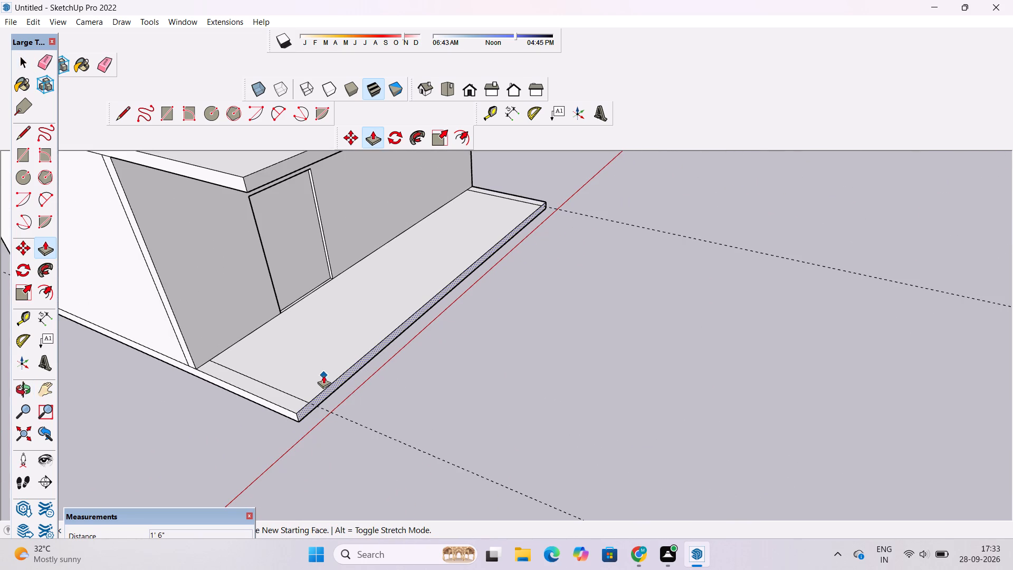
# Examine the shortened porch slab against the roof overhang and doorway from the side, above and front.
pyautogui.scroll(5, 316, 384)
pyautogui.press('space')
pyautogui.write('o')
pyautogui.moveTo(430, 369); pyautogui.dragTo(291, 415)
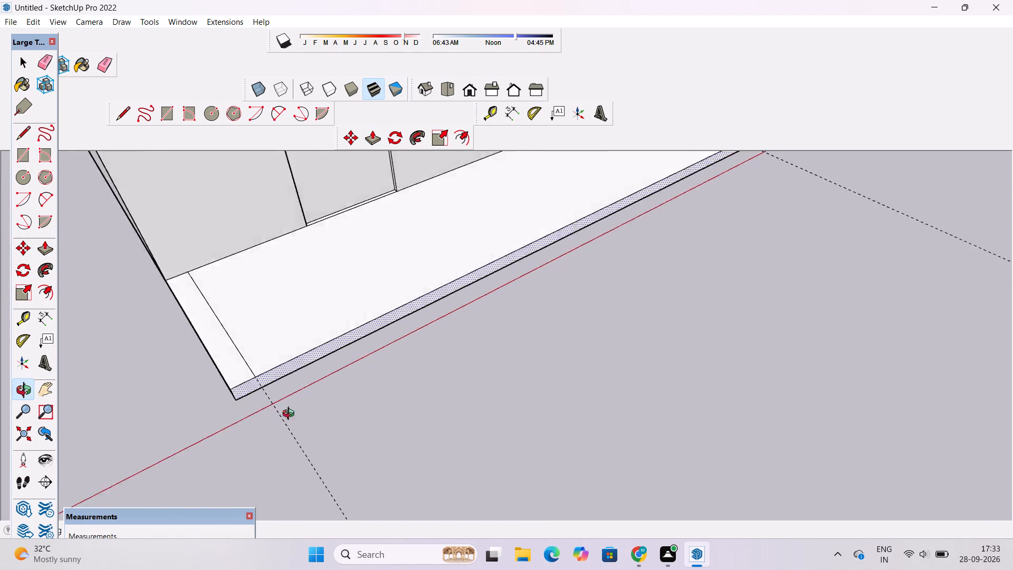
pyautogui.moveTo(291, 415); pyautogui.dragTo(277, 416)
pyautogui.scroll(-4, 275, 416)
pyautogui.keyDown('shift'); pyautogui.moveTo(274, 416); pyautogui.dragTo(294, 450); pyautogui.keyUp('shift')
pyautogui.scroll(-4, 294, 443)
pyautogui.moveTo(265, 426); pyautogui.dragTo(489, 367)
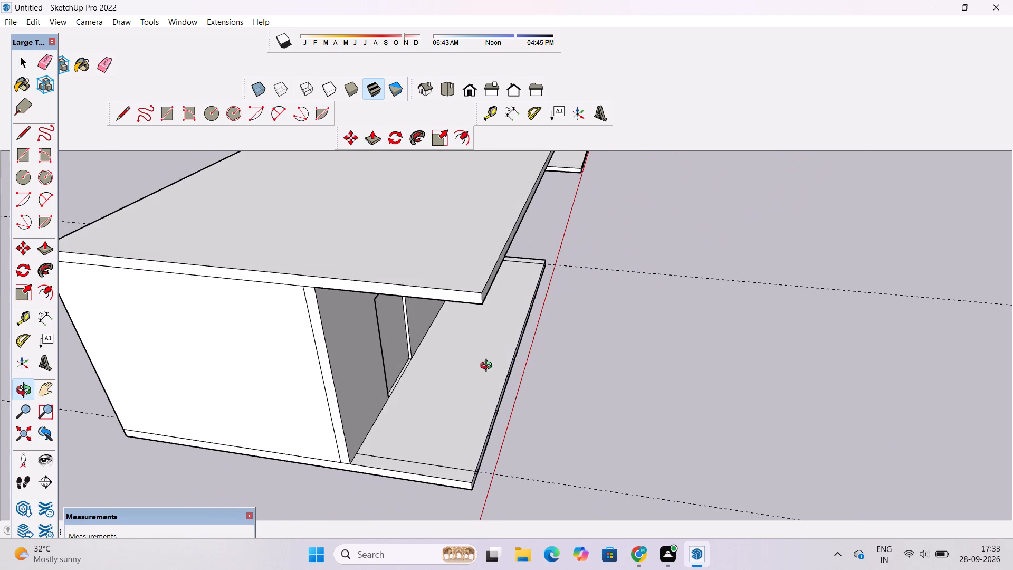
pyautogui.moveTo(469, 382); pyautogui.dragTo(518, 284)
pyautogui.keyDown('shift'); pyautogui.moveTo(518, 284); pyautogui.dragTo(483, 310); pyautogui.keyUp('shift')
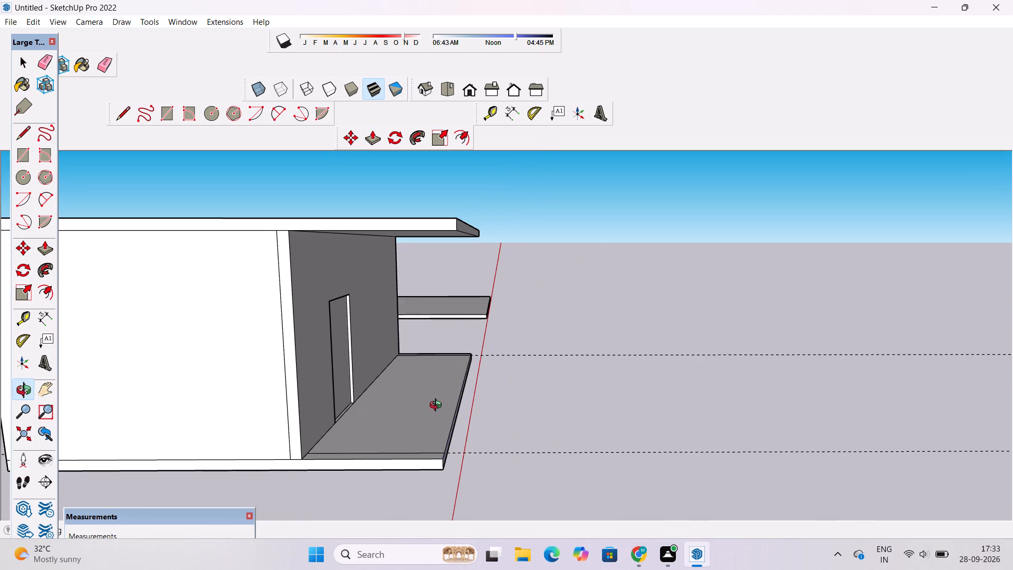
pyautogui.keyDown('shift'); pyautogui.moveTo(438, 406); pyautogui.dragTo(418, 342); pyautogui.keyUp('shift')
pyautogui.moveTo(422, 344); pyautogui.dragTo(429, 446)
pyautogui.moveTo(427, 449); pyautogui.dragTo(412, 452)
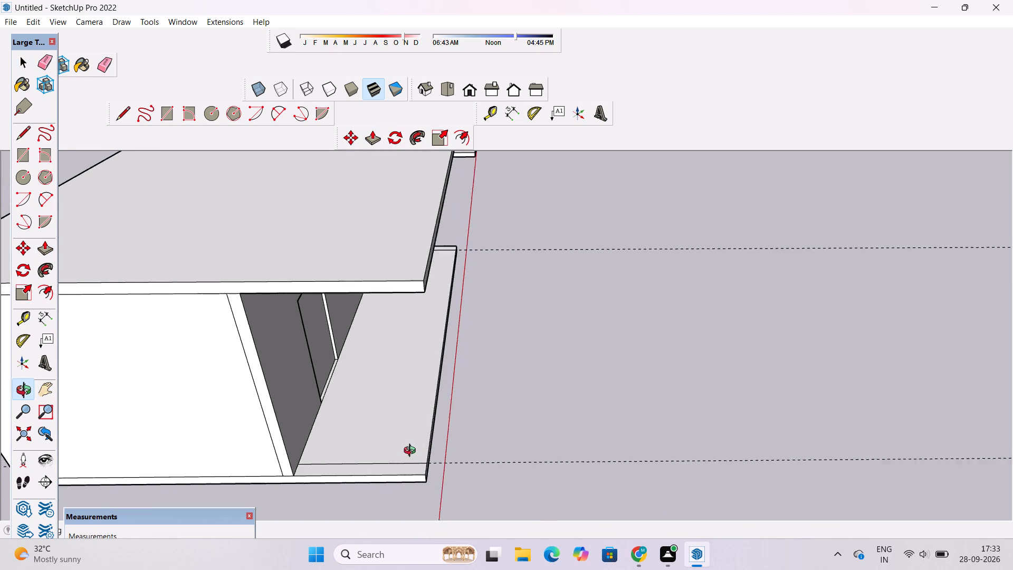
pyautogui.moveTo(412, 452); pyautogui.dragTo(165, 408)
pyautogui.moveTo(488, 309); pyautogui.dragTo(420, 313)
pyautogui.keyDown('shift'); pyautogui.moveTo(421, 312); pyautogui.dragTo(377, 355); pyautogui.keyUp('shift')
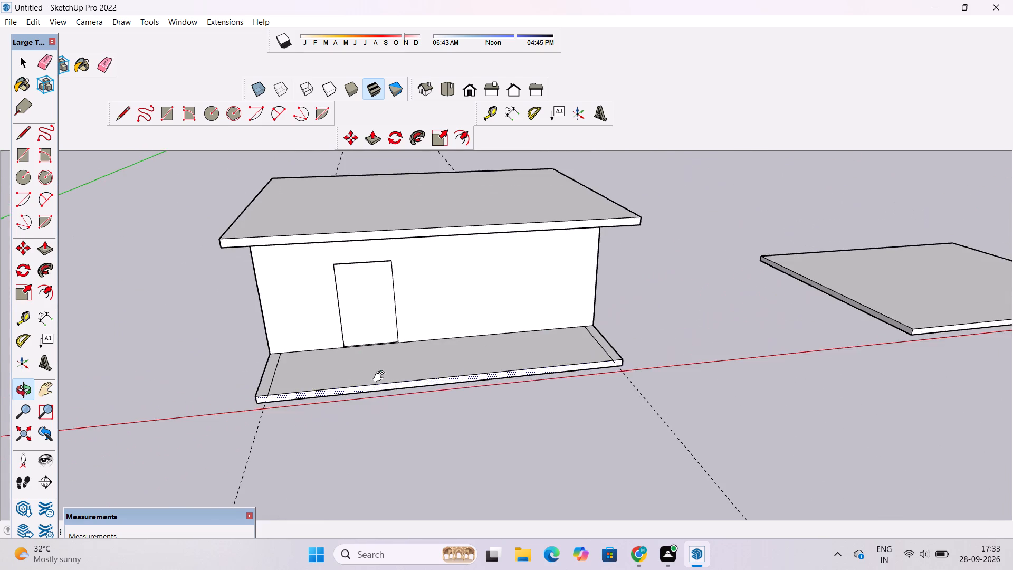
pyautogui.moveTo(380, 378); pyautogui.dragTo(362, 401)
pyautogui.moveTo(360, 402); pyautogui.dragTo(312, 477)
pyautogui.scroll(4, 312, 477)
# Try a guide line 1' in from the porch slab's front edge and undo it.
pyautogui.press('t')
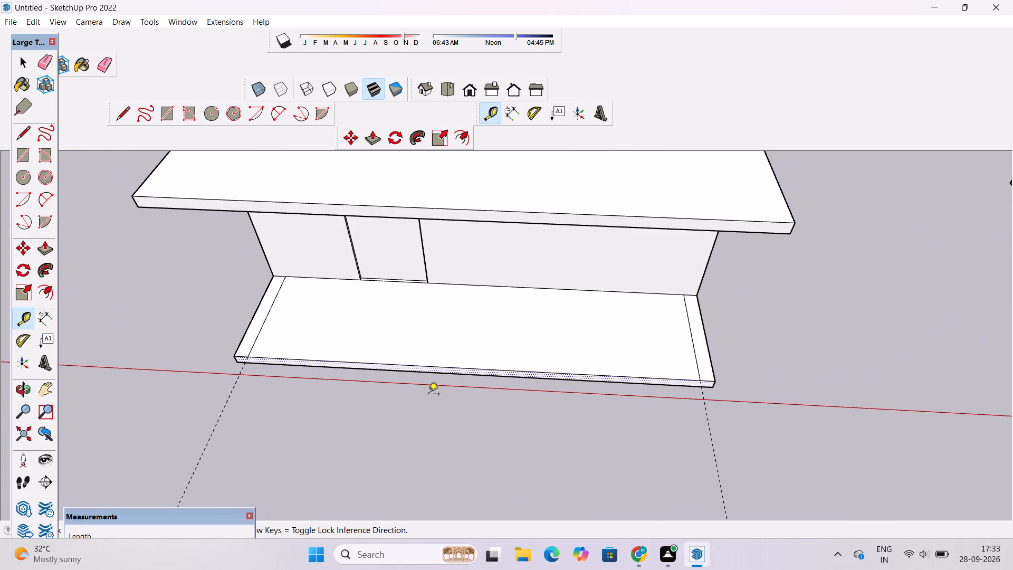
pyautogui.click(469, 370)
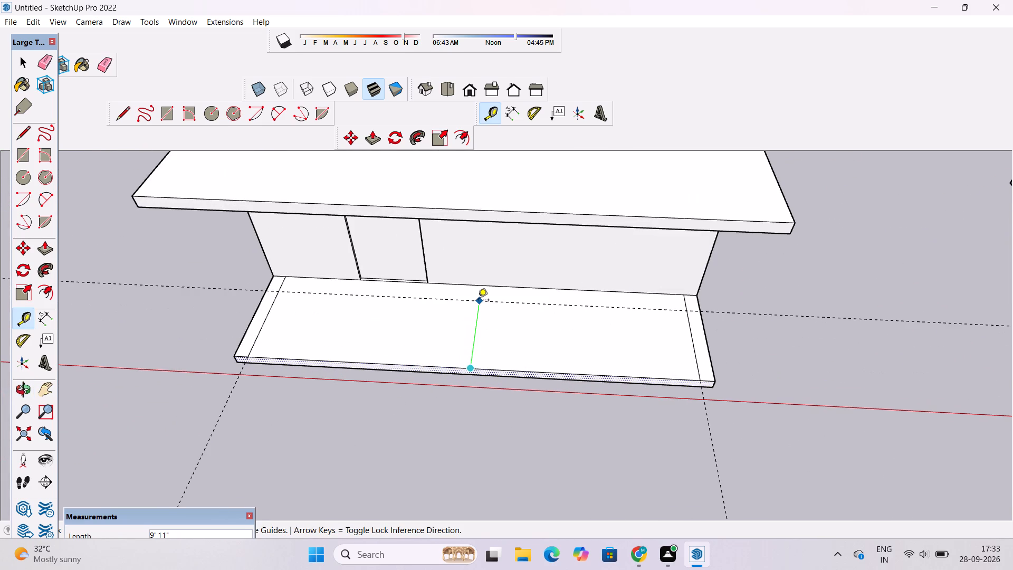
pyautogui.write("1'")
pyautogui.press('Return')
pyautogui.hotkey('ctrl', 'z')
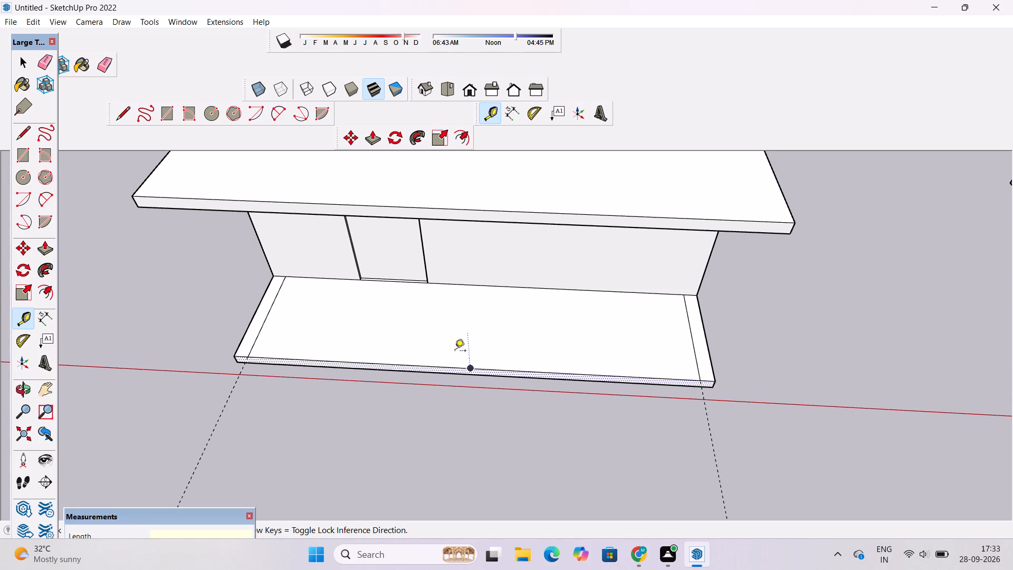
# Draw a front border line between the two side border lines, on a guide 1.5' in from the porch slab's front edge.
pyautogui.click(472, 369)
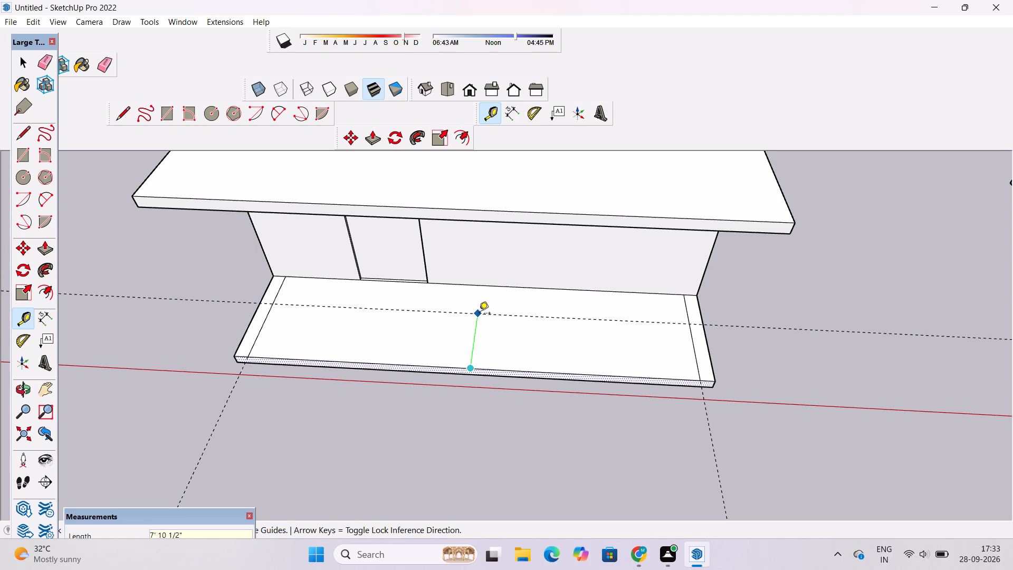
pyautogui.write("1.5'")
pyautogui.press('Return')
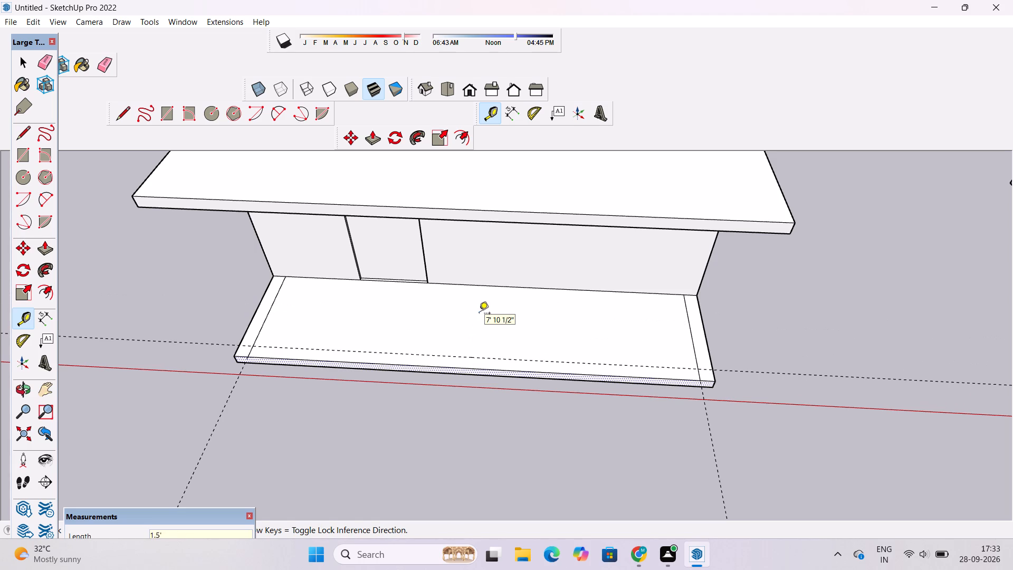
pyautogui.press('l')
pyautogui.scroll(4, 696, 370)
pyautogui.click(696, 370)
pyautogui.scroll(-5, 629, 367)
pyautogui.click(257, 345)
pyautogui.press('space')
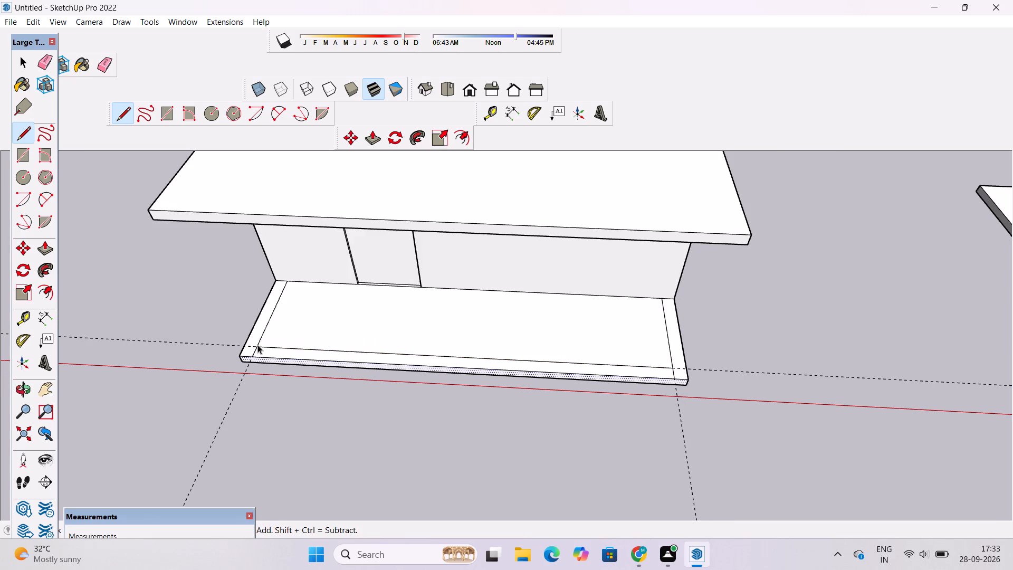
# Erase the front guide line and the two side guide lines from the porch slab.
pyautogui.write('e')
pyautogui.moveTo(200, 338); pyautogui.dragTo(241, 421)
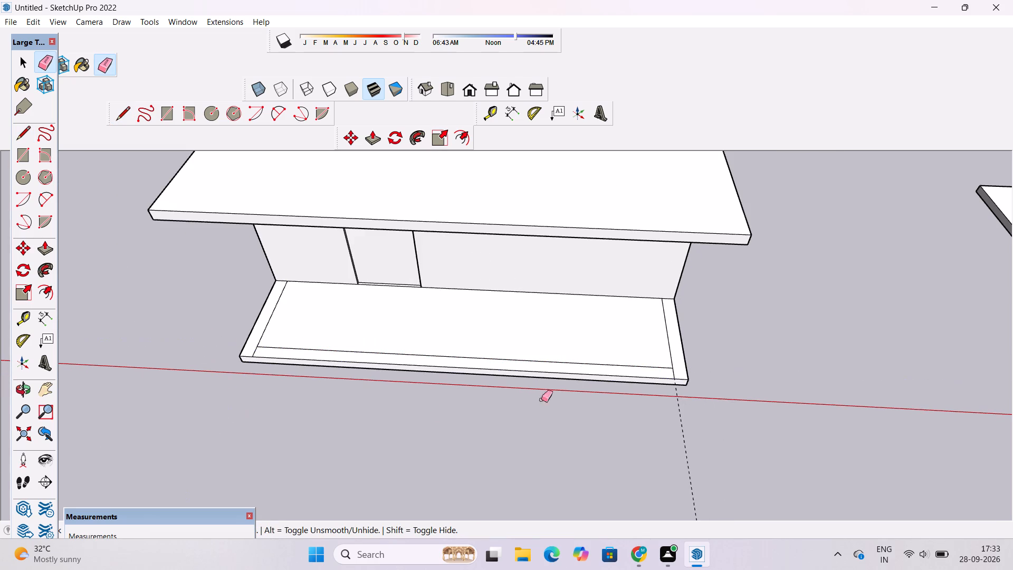
pyautogui.moveTo(728, 407); pyautogui.dragTo(658, 445)
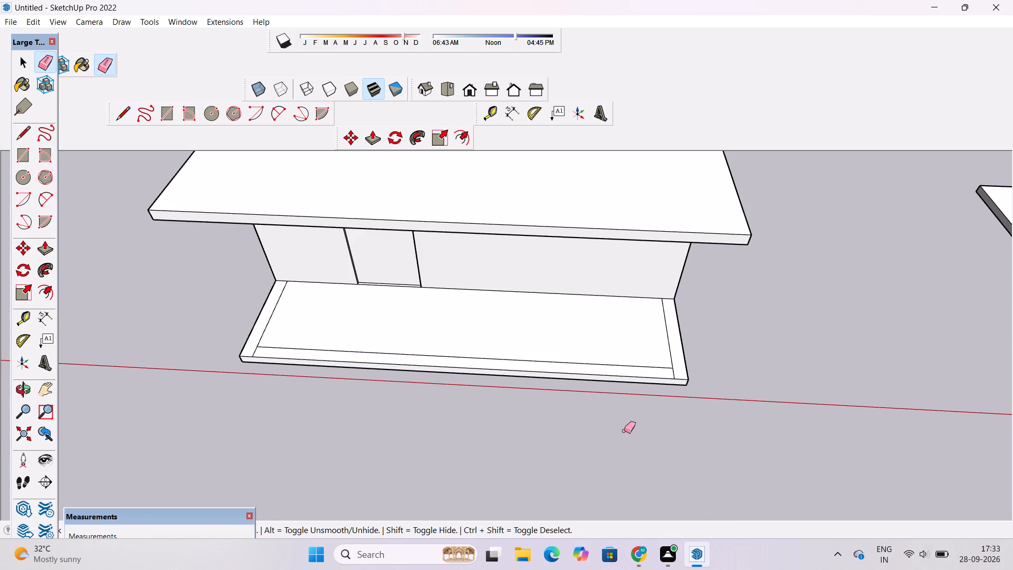
# Place a guide line about 2' 11" inward from the porch's left side border line, parallel to it.
pyautogui.scroll(2, 624, 431)
pyautogui.press('o')
pyautogui.moveTo(536, 430); pyautogui.dragTo(536, 428)
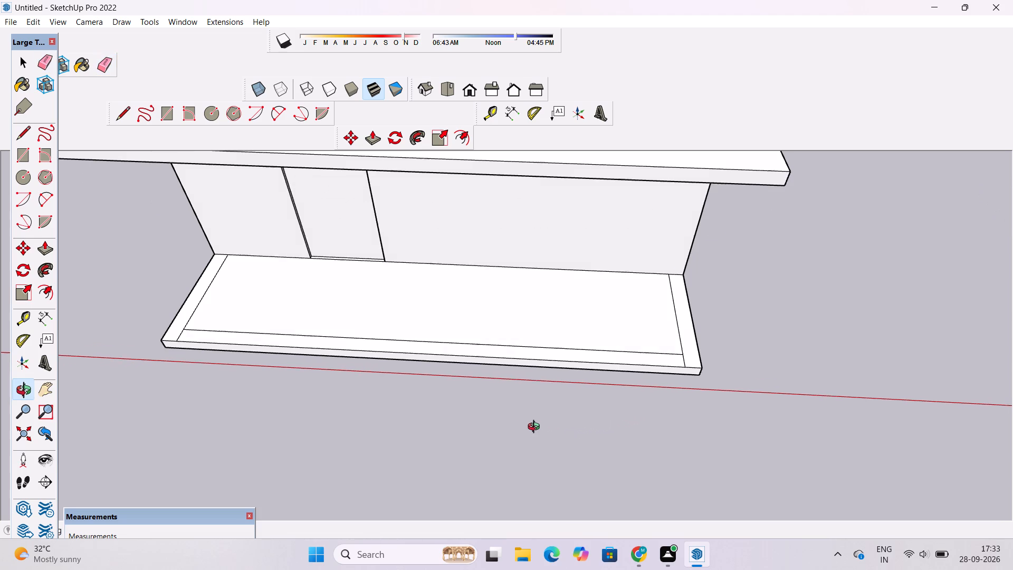
pyautogui.moveTo(536, 428); pyautogui.dragTo(553, 338)
pyautogui.scroll(-5, 540, 331)
pyautogui.moveTo(456, 339); pyautogui.dragTo(486, 433)
pyautogui.scroll(5, 344, 397)
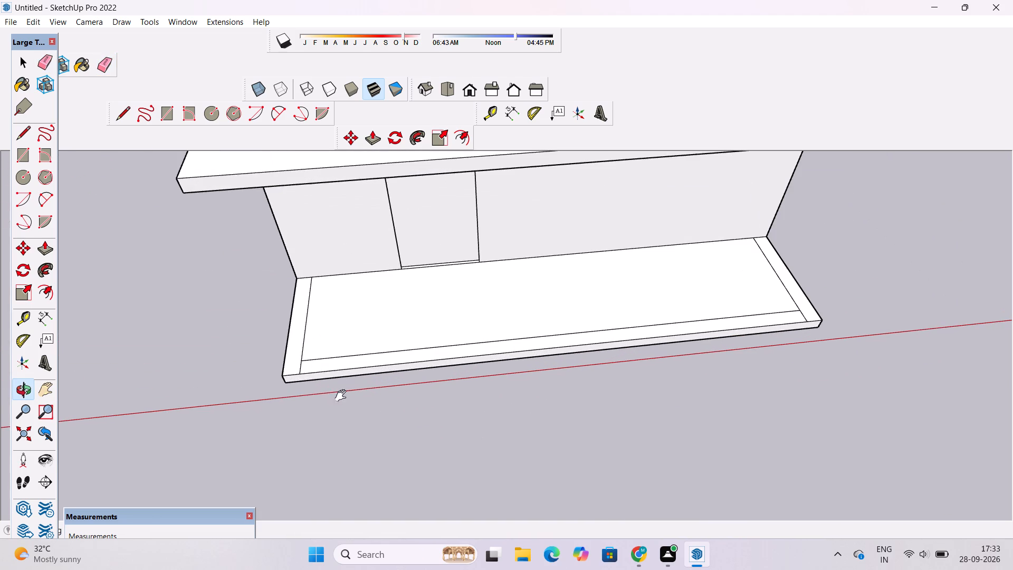
pyautogui.moveTo(310, 400); pyautogui.dragTo(279, 409)
pyautogui.scroll(3, 292, 375)
pyautogui.keyDown('shift'); pyautogui.moveTo(335, 348); pyautogui.dragTo(255, 383); pyautogui.keyUp('shift')
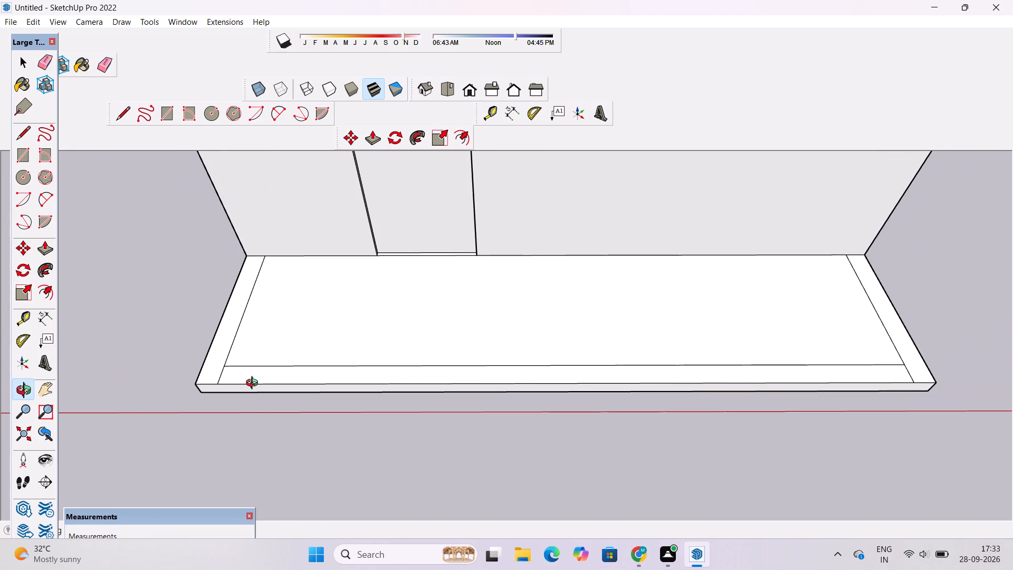
pyautogui.press('t')
pyautogui.scroll(5, 248, 372)
pyautogui.click(204, 377)
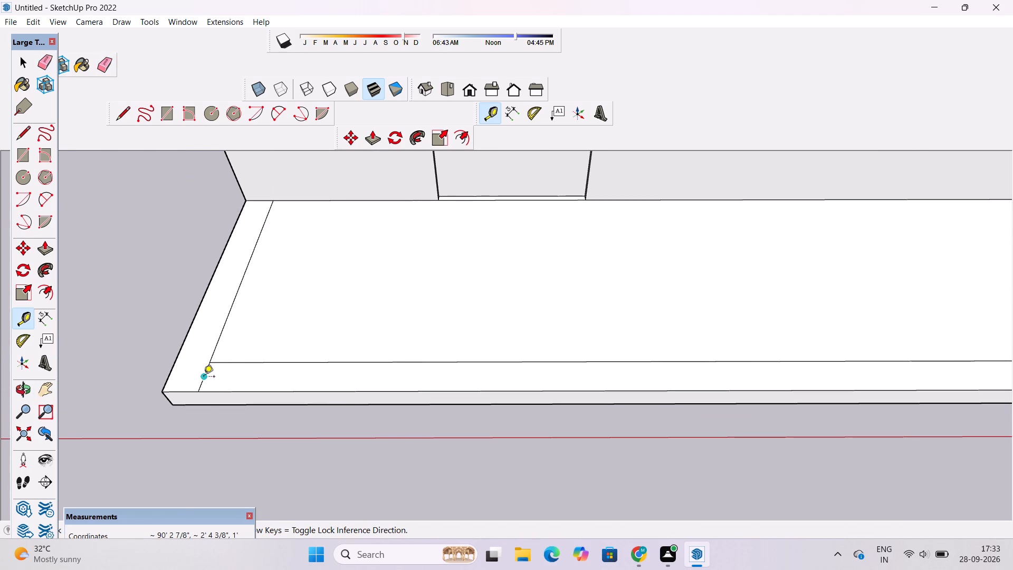
pyautogui.scroll(-7, 225, 374)
pyautogui.click(259, 372)
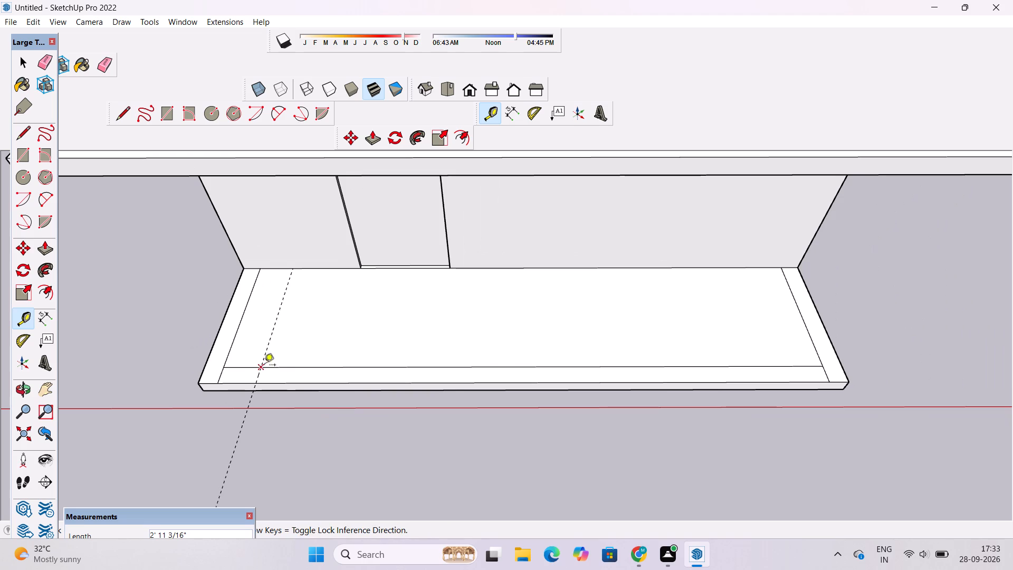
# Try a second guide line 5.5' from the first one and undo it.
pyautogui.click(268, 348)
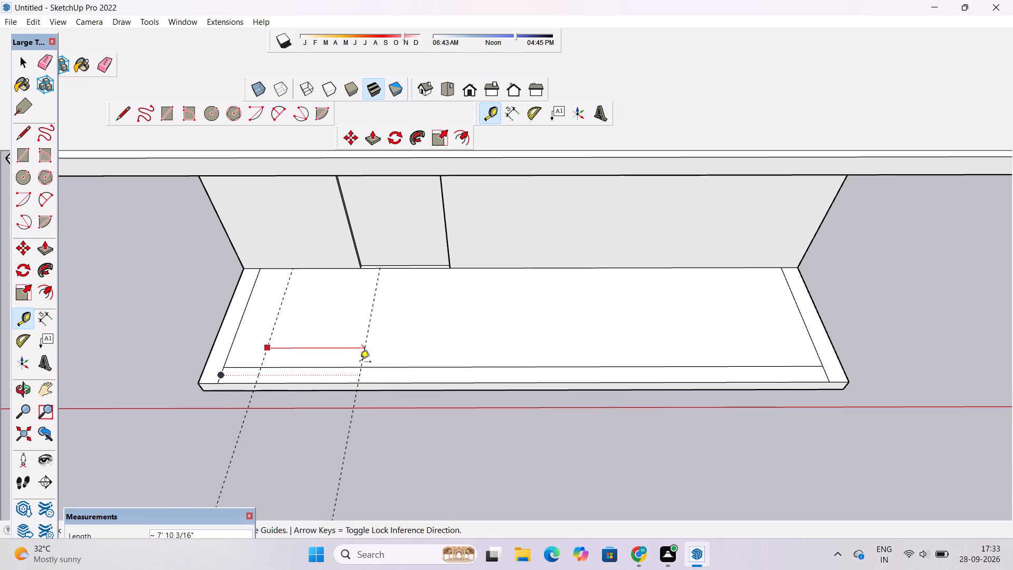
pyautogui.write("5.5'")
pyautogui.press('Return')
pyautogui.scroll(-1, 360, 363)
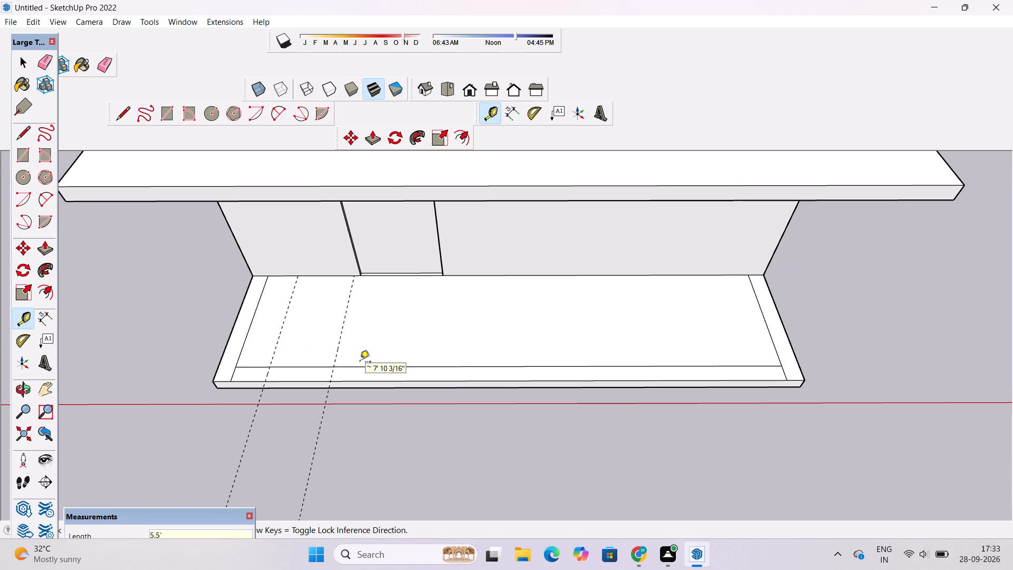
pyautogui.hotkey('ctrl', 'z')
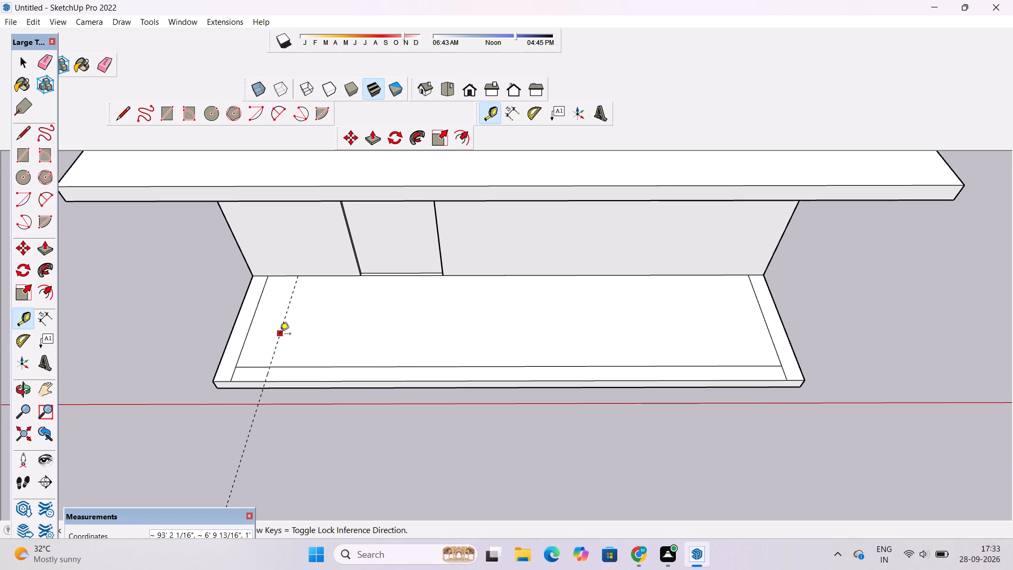
# Place a second parallel guide line 10' from the first one, toward the doorway.
pyautogui.click(280, 335)
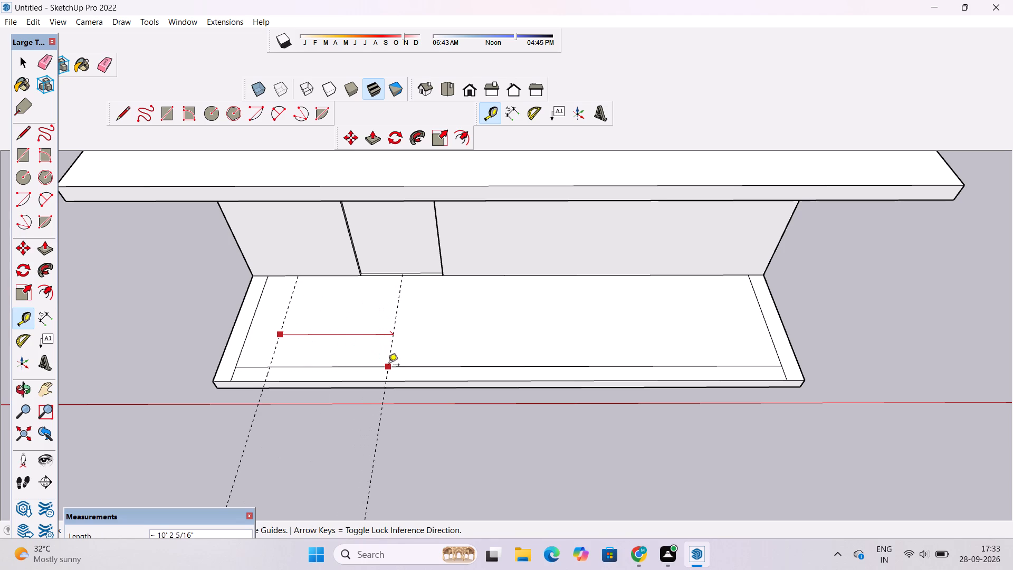
pyautogui.write("10'")
pyautogui.press('Return')
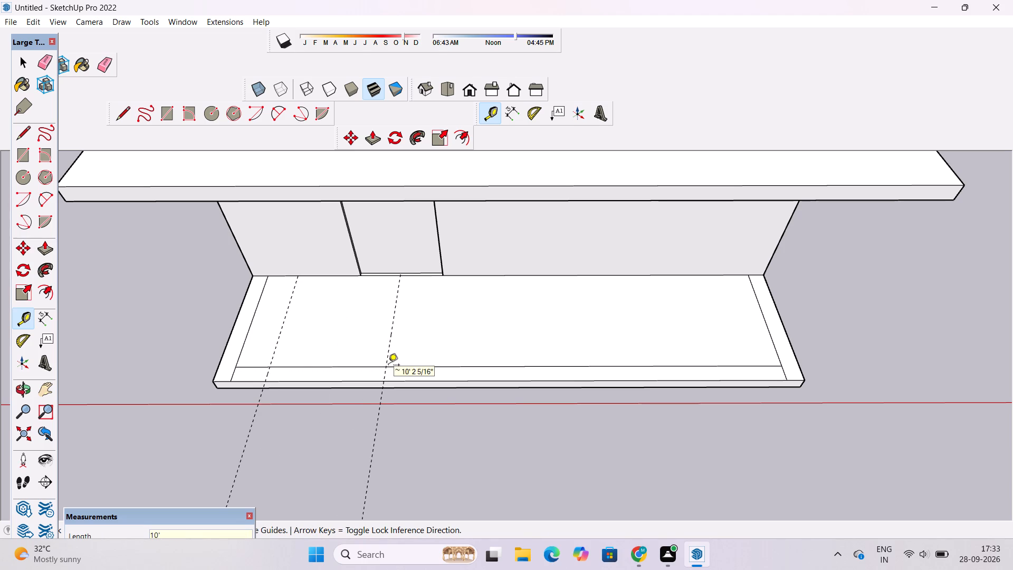
# Draw two short 1' 6" dividing lines across the porch's front border strip, one along each guide line.
pyautogui.press('l')
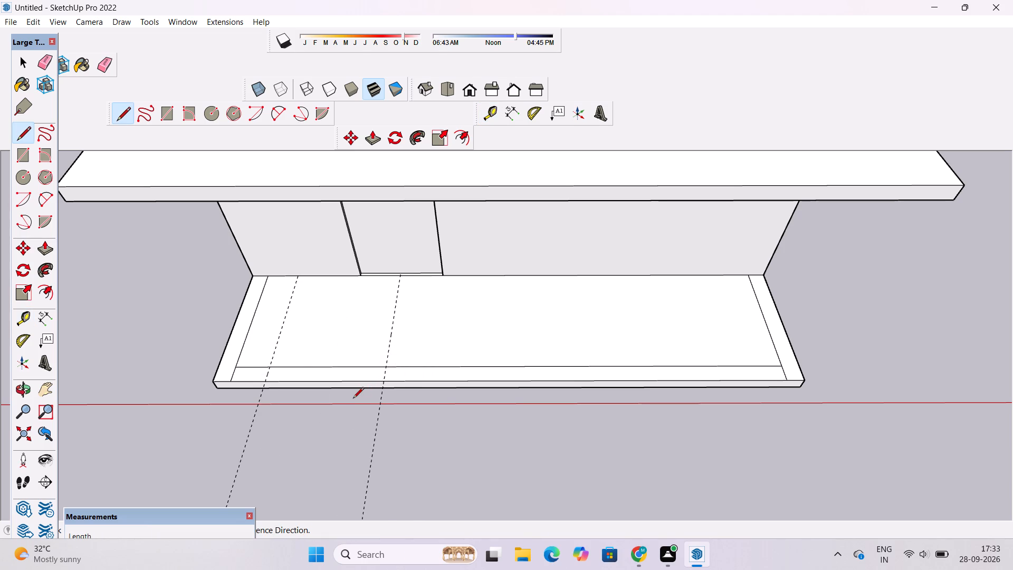
pyautogui.click(382, 383)
pyautogui.click(384, 369)
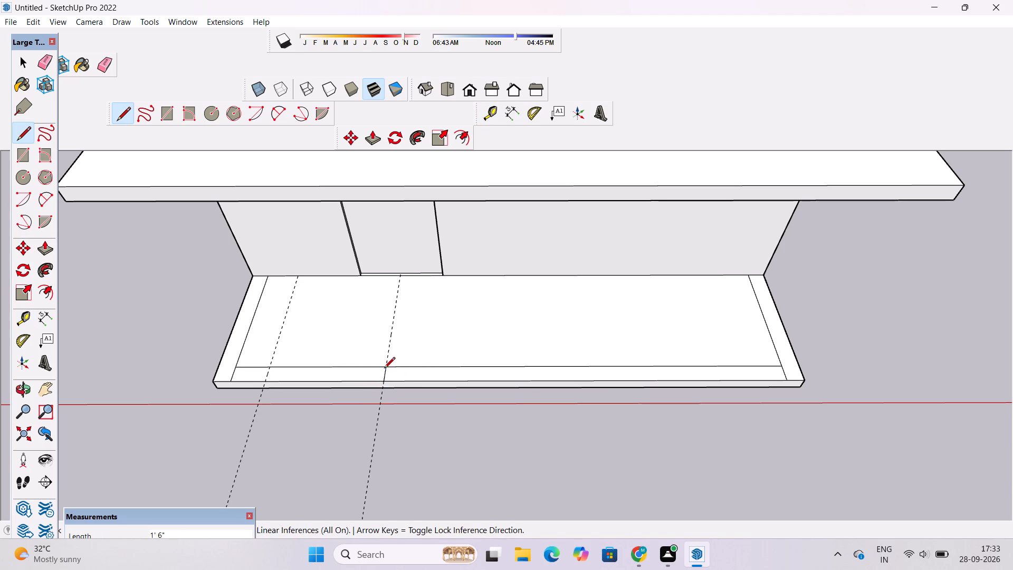
pyautogui.click(269, 368)
pyautogui.click(264, 382)
pyautogui.press('space')
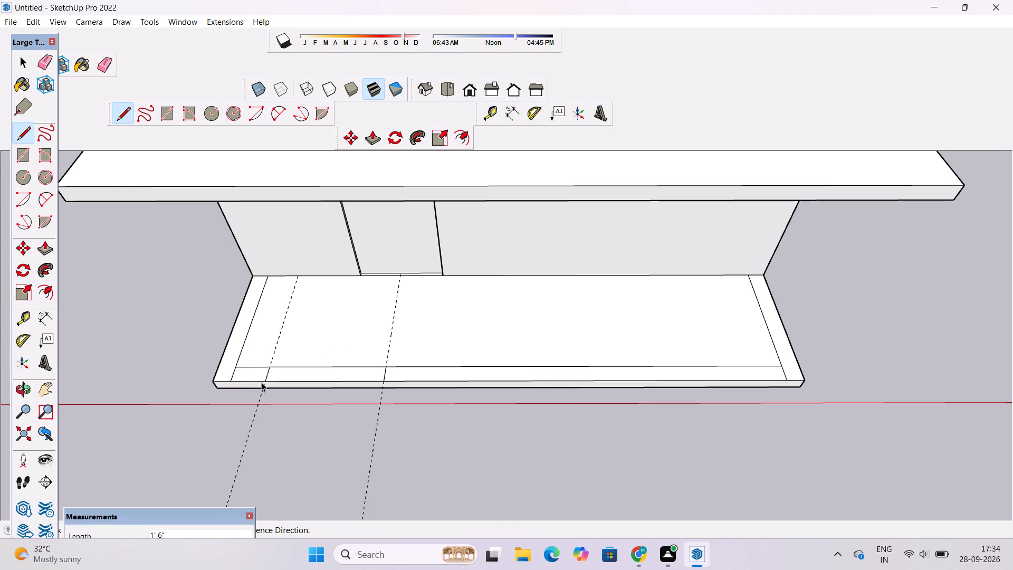
# Erase the two short lines crossing the front border strip at the porch's left and right front corners.
pyautogui.press('e')
pyautogui.scroll(4, 239, 373)
pyautogui.click(232, 374)
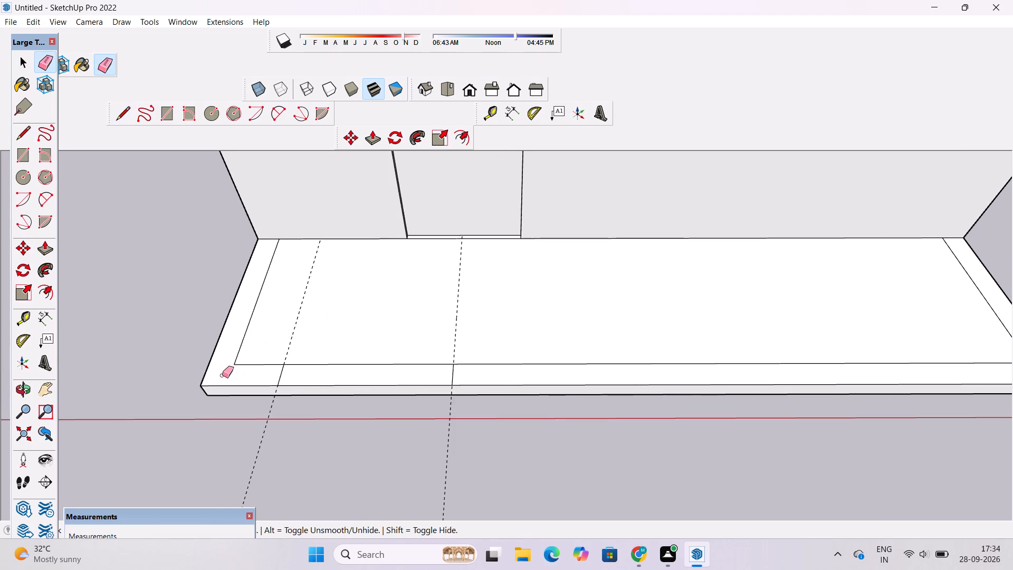
pyautogui.scroll(-5, 222, 375)
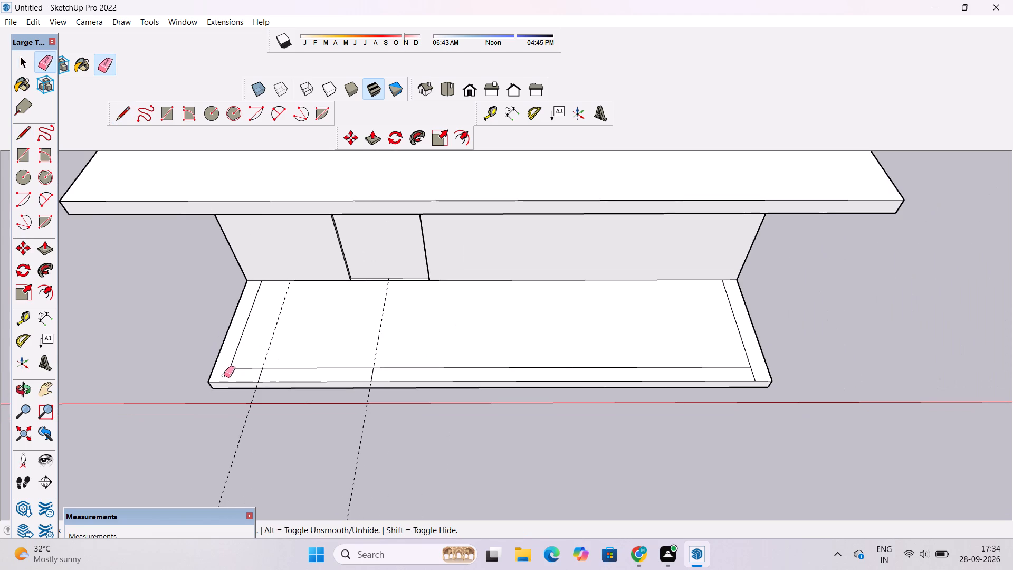
pyautogui.scroll(3, 767, 378)
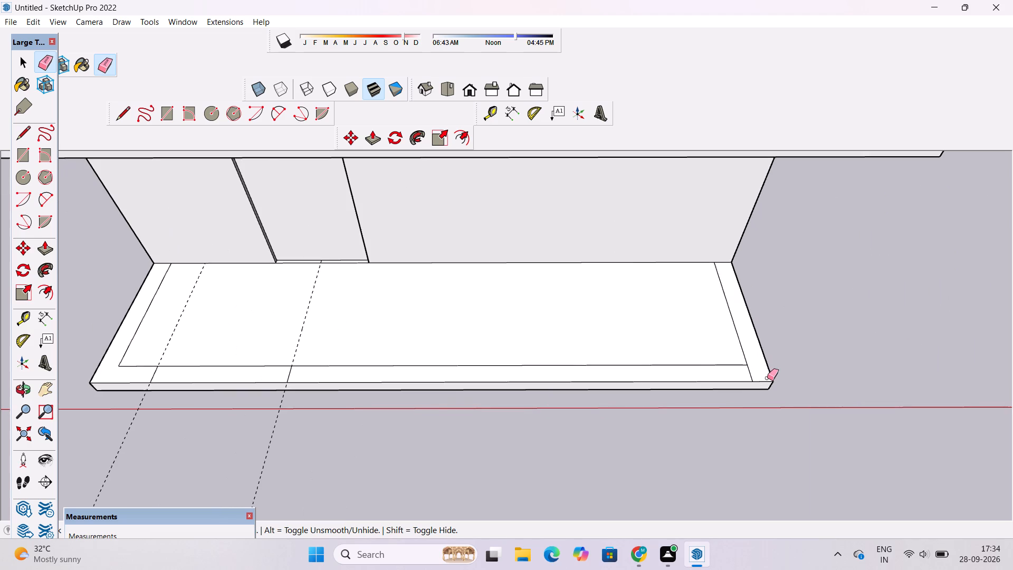
pyautogui.moveTo(759, 368); pyautogui.dragTo(747, 376)
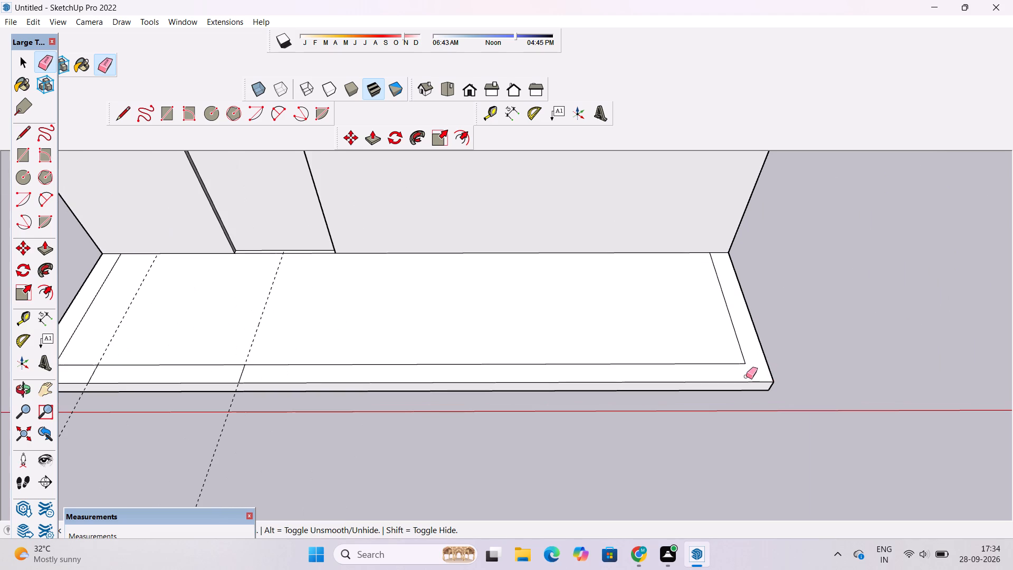
# Erase both dashed guide lines crossing the porch floor.
pyautogui.press('o')
pyautogui.scroll(-4, 742, 377)
pyautogui.moveTo(568, 416); pyautogui.dragTo(575, 384)
pyautogui.moveTo(525, 390); pyautogui.dragTo(541, 430)
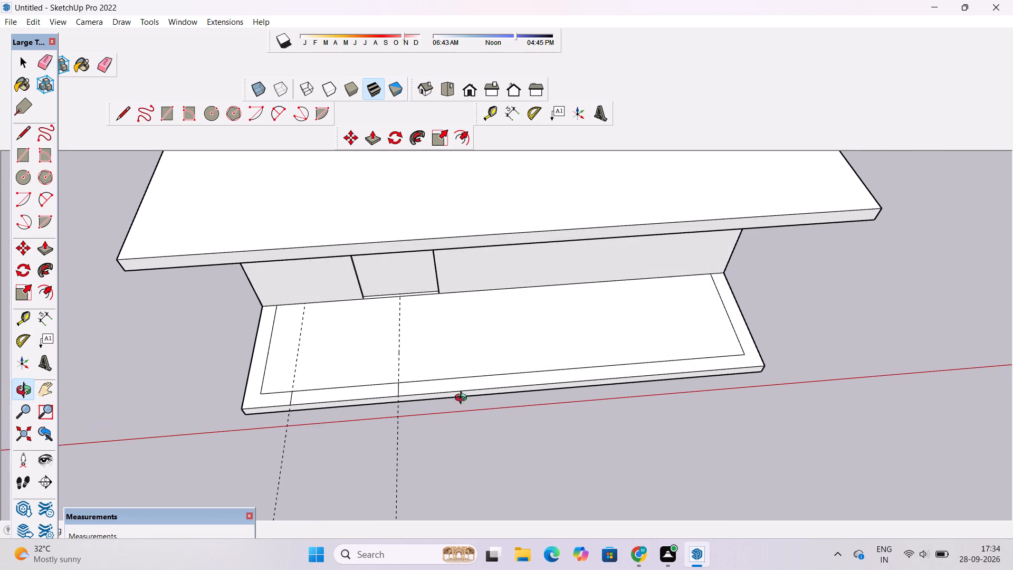
pyautogui.press('e')
pyautogui.moveTo(431, 443); pyautogui.dragTo(275, 473)
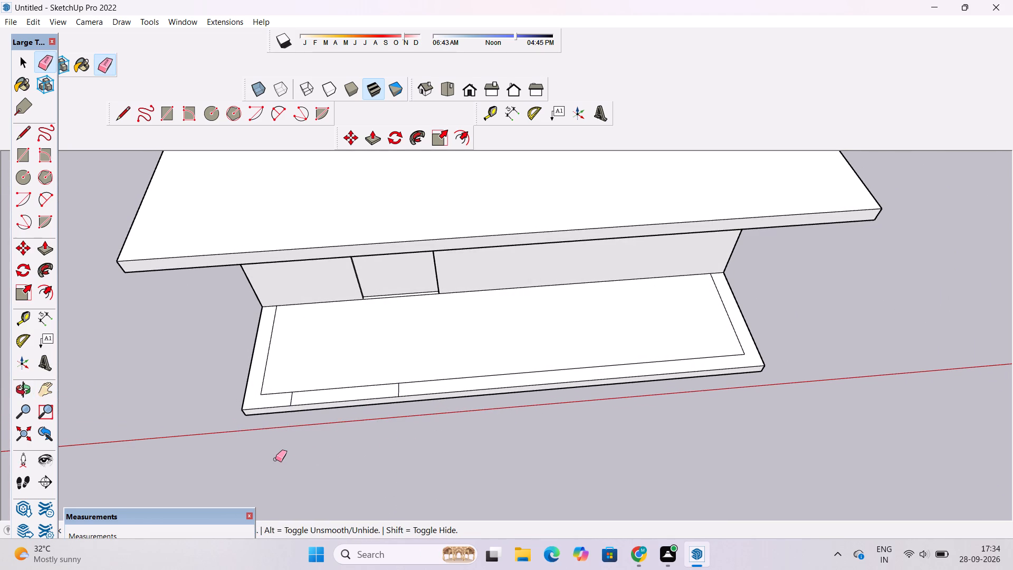
# Push/Pull the porch's left L-shaped border strip up 20' to the underside of the roof slab.
pyautogui.press('o')
pyautogui.scroll(-5, 275, 455)
pyautogui.moveTo(338, 454); pyautogui.dragTo(471, 397)
pyautogui.moveTo(412, 430); pyautogui.dragTo(419, 410)
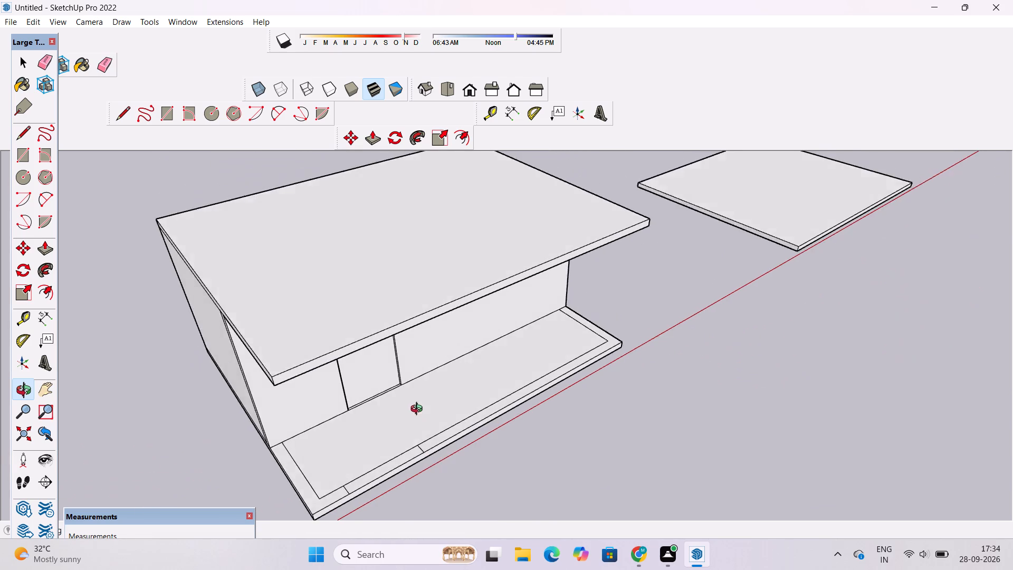
pyautogui.moveTo(419, 410); pyautogui.dragTo(422, 402)
pyautogui.keyDown('shift'); pyautogui.moveTo(415, 403); pyautogui.dragTo(409, 372); pyautogui.keyUp('shift')
pyautogui.keyDown('shift'); pyautogui.moveTo(372, 416); pyautogui.dragTo(393, 386); pyautogui.keyUp('shift')
pyautogui.moveTo(396, 396); pyautogui.dragTo(455, 426)
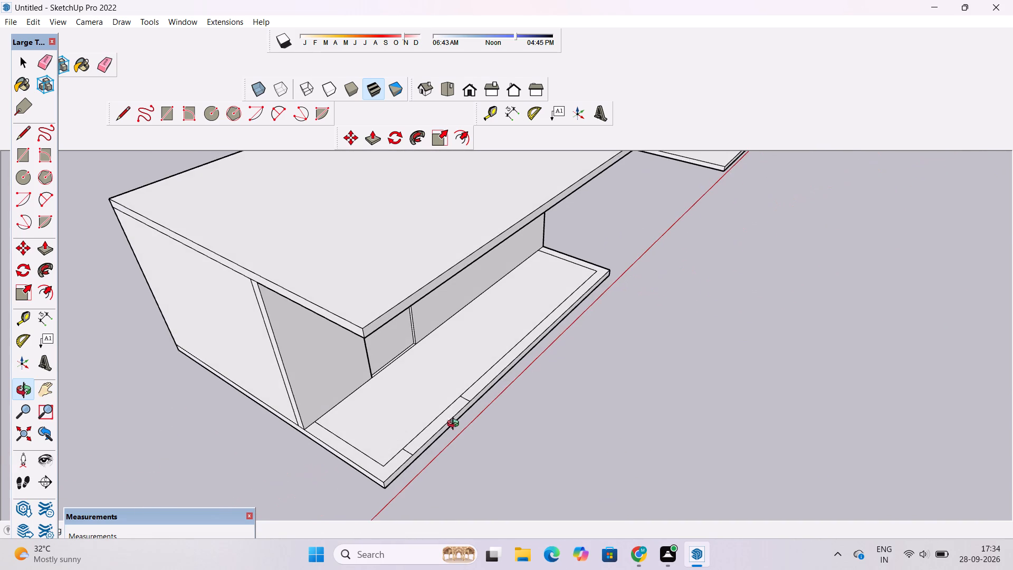
pyautogui.scroll(-2, 391, 389)
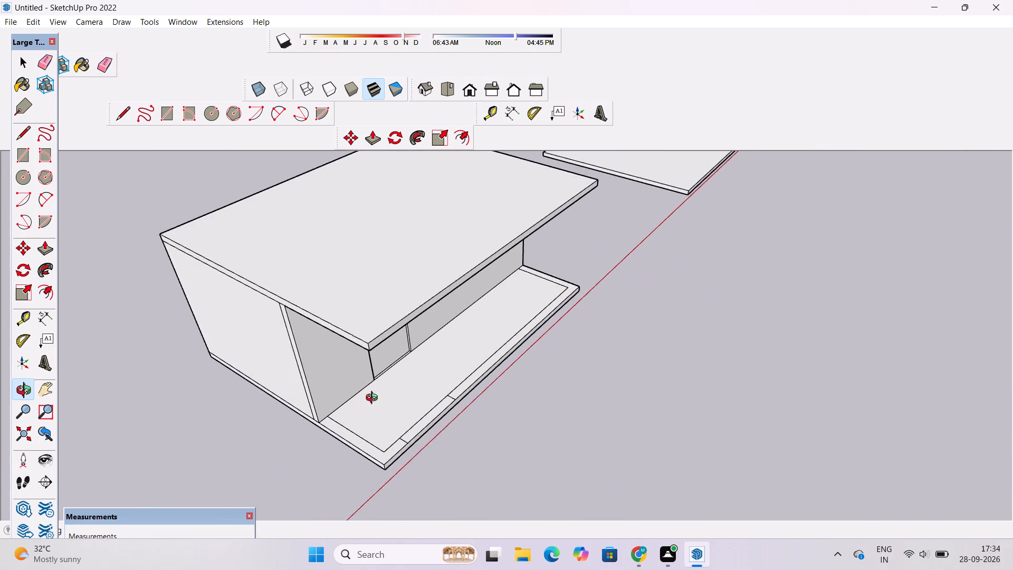
pyautogui.scroll(-2, 374, 399)
pyautogui.keyDown('shift'); pyautogui.moveTo(414, 511); pyautogui.dragTo(452, 348); pyautogui.keyUp('shift')
pyautogui.keyDown('shift'); pyautogui.moveTo(403, 290); pyautogui.dragTo(361, 406); pyautogui.keyUp('shift')
pyautogui.scroll(3, 352, 412)
pyautogui.moveTo(355, 429); pyautogui.dragTo(399, 429)
pyautogui.moveTo(402, 429); pyautogui.dragTo(336, 430)
pyautogui.scroll(4, 326, 442)
pyautogui.moveTo(324, 477); pyautogui.dragTo(364, 419)
pyautogui.press('p')
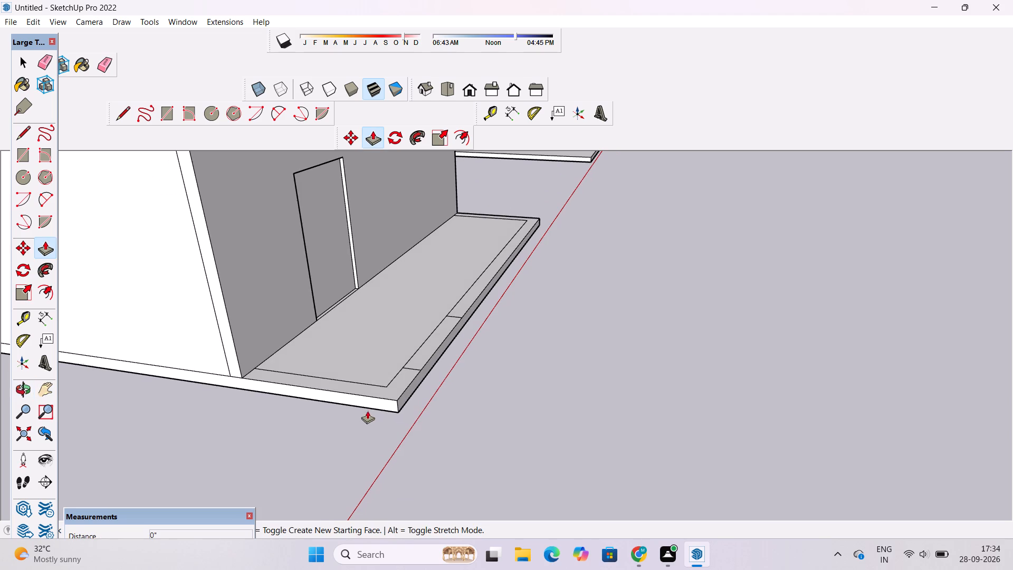
pyautogui.scroll(-4, 367, 395)
pyautogui.click(377, 392)
pyautogui.scroll(-2, 371, 372)
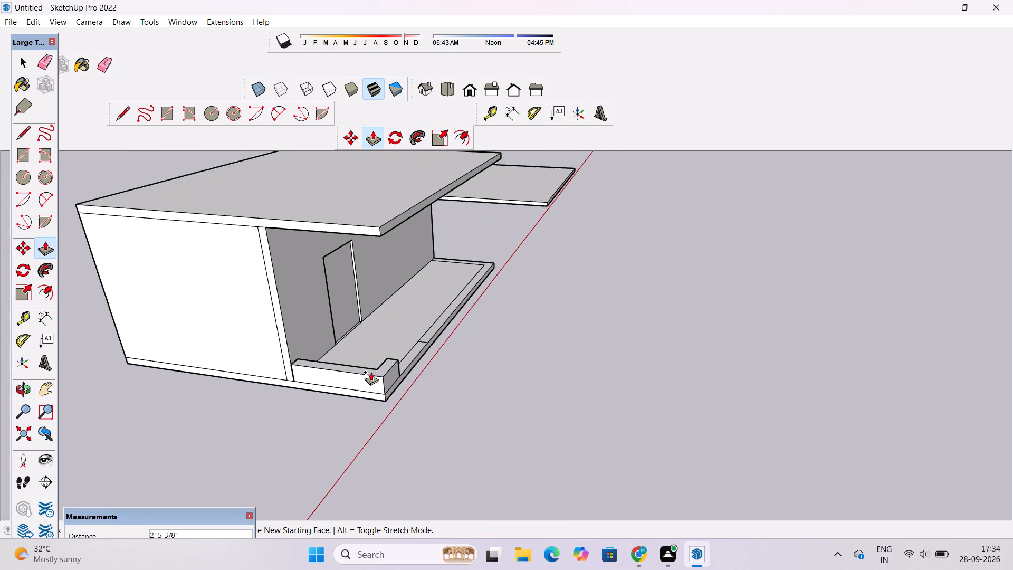
pyautogui.scroll(-1, 371, 372)
pyautogui.scroll(3, 366, 328)
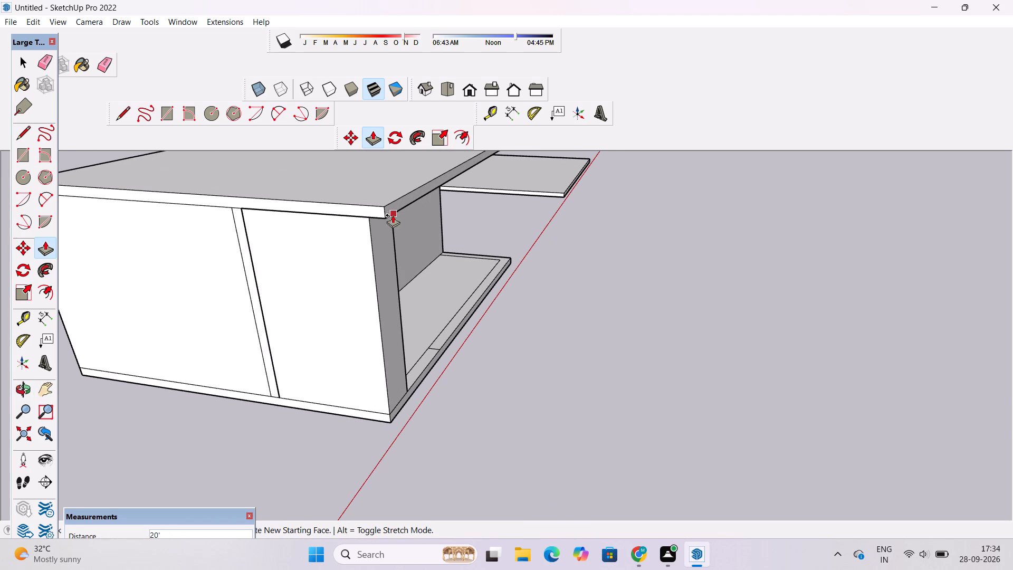
pyautogui.click(384, 216)
# Push/Pull the border strip along the porch's right side and front up 20' to the roof slab, keeping the entrance gap open.
pyautogui.press('o')
pyautogui.moveTo(659, 370); pyautogui.dragTo(435, 324)
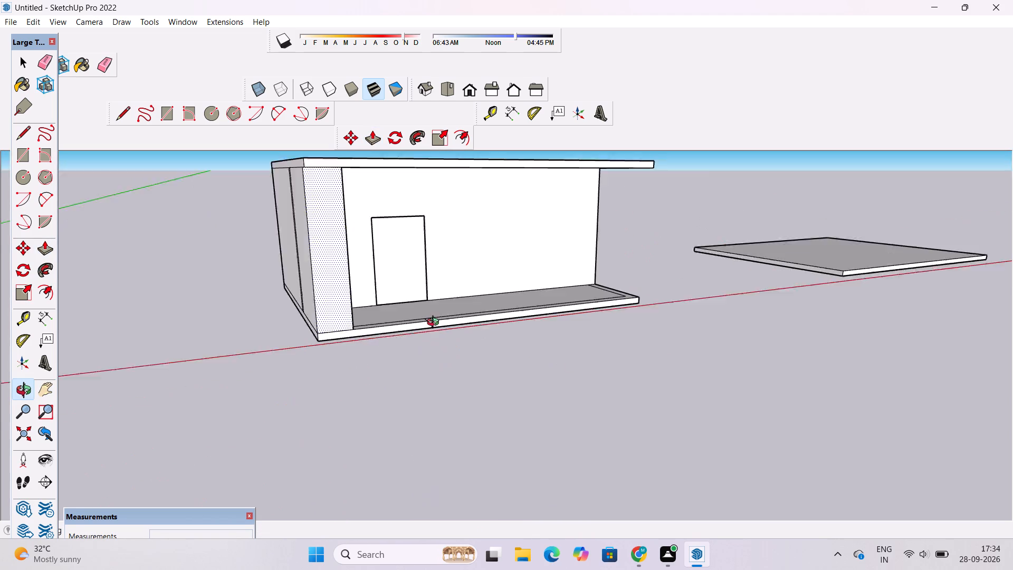
pyautogui.moveTo(435, 324); pyautogui.dragTo(420, 324)
pyautogui.keyDown('shift'); pyautogui.moveTo(433, 338); pyautogui.dragTo(455, 391); pyautogui.keyUp('shift')
pyautogui.moveTo(568, 385); pyautogui.dragTo(471, 356)
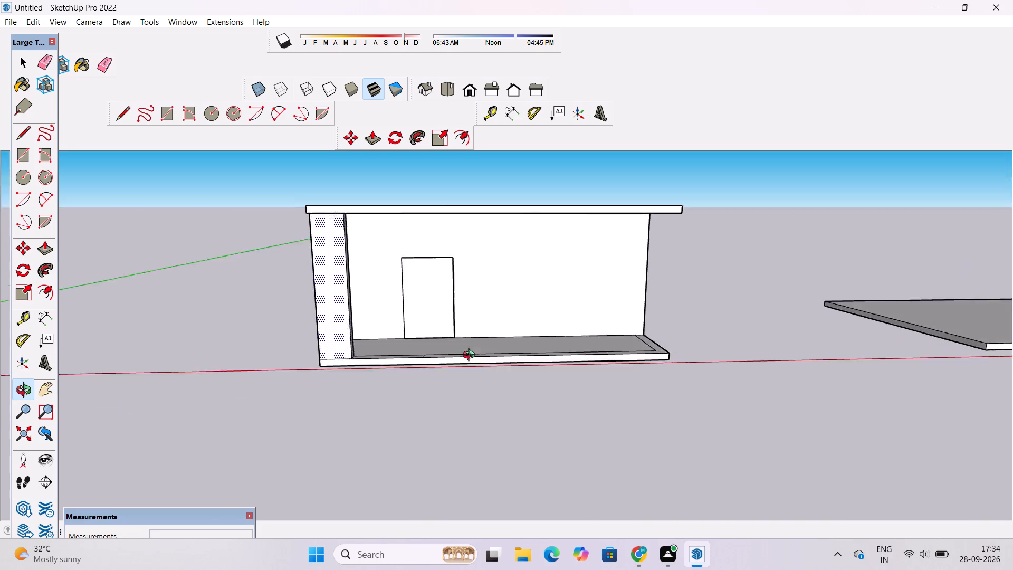
pyautogui.moveTo(471, 356); pyautogui.dragTo(444, 346)
pyautogui.scroll(1, 399, 312)
pyautogui.keyDown('shift'); pyautogui.moveTo(396, 313); pyautogui.dragTo(364, 408); pyautogui.keyUp('shift')
pyautogui.keyDown('shift'); pyautogui.moveTo(405, 429); pyautogui.dragTo(406, 340); pyautogui.keyUp('shift')
pyautogui.moveTo(421, 378); pyautogui.dragTo(484, 485)
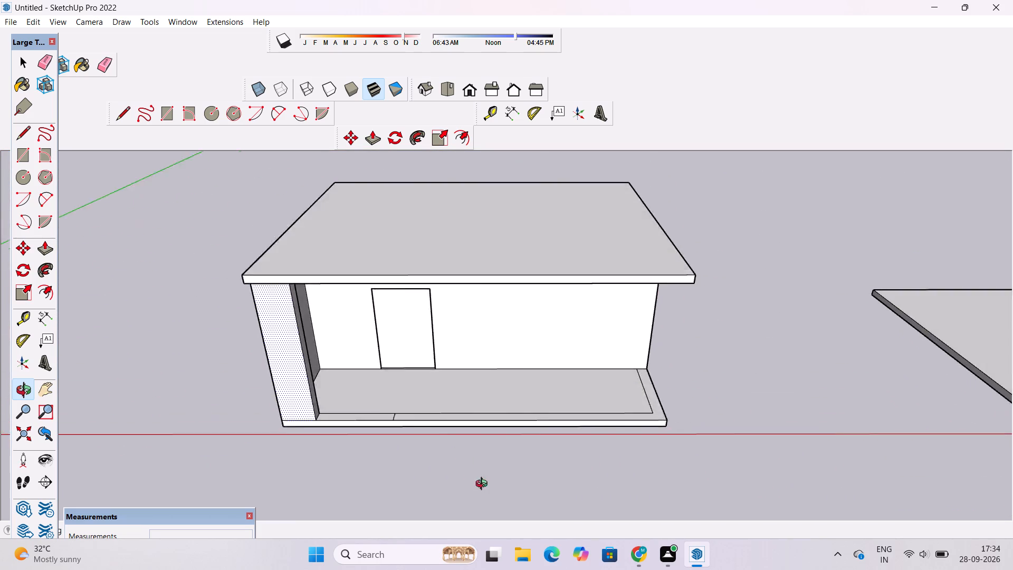
pyautogui.moveTo(484, 485); pyautogui.dragTo(510, 489)
pyautogui.moveTo(536, 482); pyautogui.dragTo(318, 442)
pyautogui.scroll(-4, 457, 413)
pyautogui.moveTo(527, 408); pyautogui.dragTo(376, 385)
pyautogui.scroll(10, 479, 349)
pyautogui.moveTo(472, 403); pyautogui.dragTo(447, 362)
pyautogui.click(446, 358)
pyautogui.keyDown('shift'); pyautogui.moveTo(396, 343); pyautogui.dragTo(450, 445); pyautogui.keyUp('shift')
pyautogui.moveTo(450, 448); pyautogui.dragTo(443, 414)
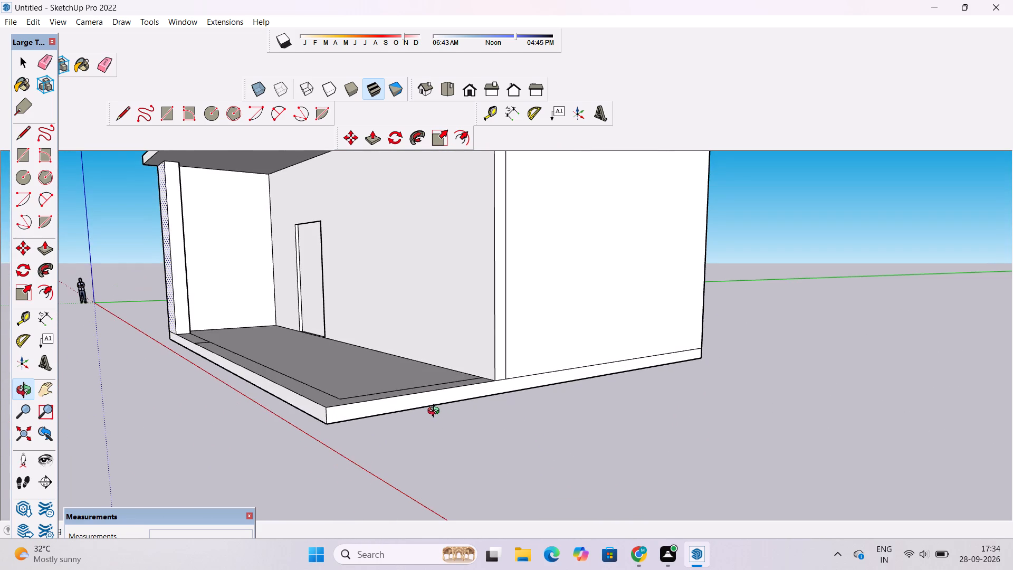
pyautogui.keyDown('shift'); pyautogui.moveTo(436, 412); pyautogui.dragTo(447, 437); pyautogui.keyUp('shift')
pyautogui.moveTo(436, 441); pyautogui.dragTo(503, 482)
pyautogui.press('p')
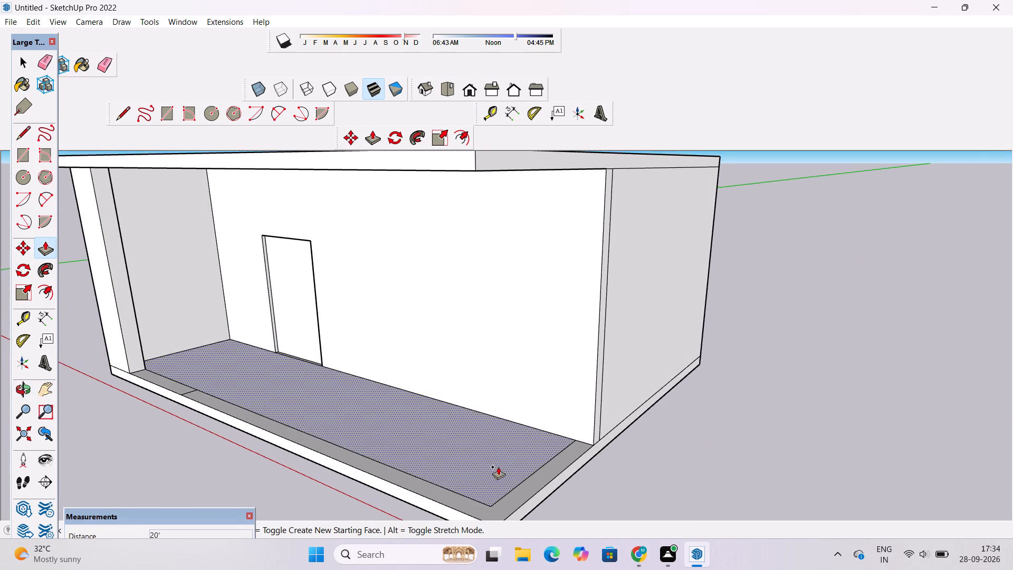
pyautogui.scroll(-5, 474, 410)
pyautogui.scroll(3, 485, 480)
pyautogui.click(488, 455)
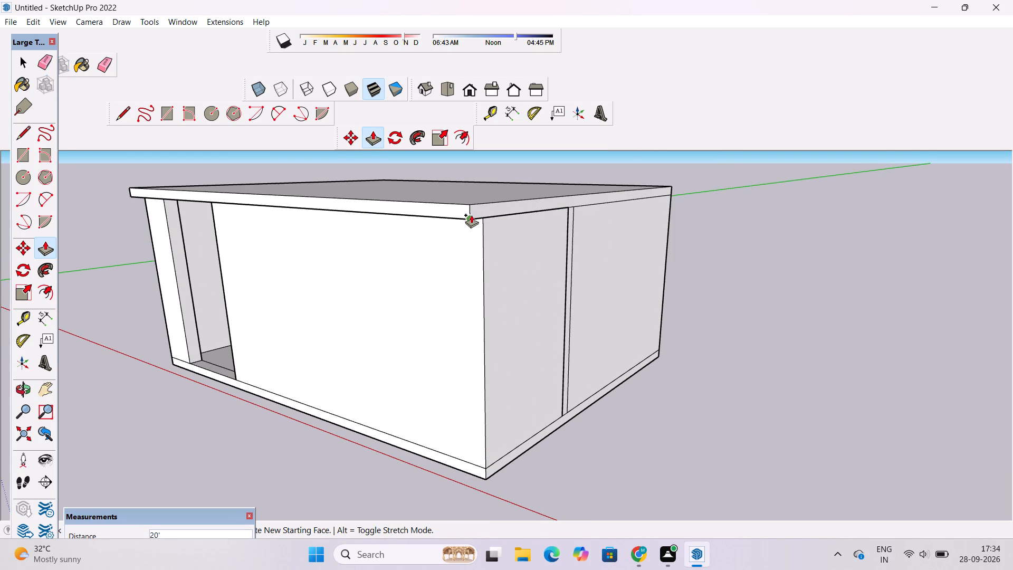
pyautogui.click(470, 216)
# Extend the roof slab's front face outward by 3' with Push/Pull.
pyautogui.press('o')
pyautogui.scroll(-6, 506, 400)
pyautogui.moveTo(323, 353); pyautogui.dragTo(510, 275)
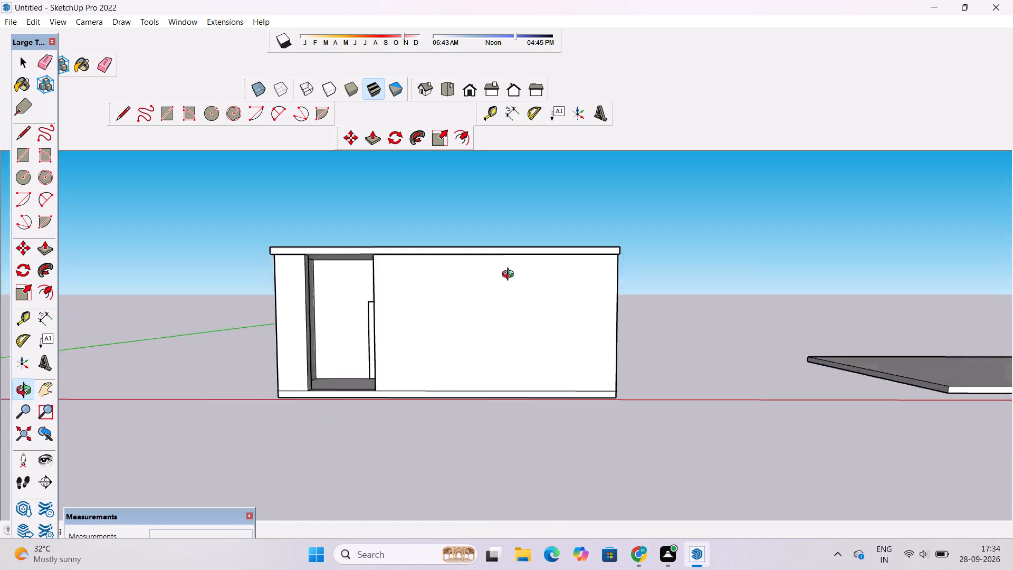
pyautogui.moveTo(510, 275); pyautogui.dragTo(555, 248)
pyautogui.scroll(4, 579, 239)
pyautogui.scroll(-5, 539, 284)
pyautogui.moveTo(500, 283); pyautogui.dragTo(633, 488)
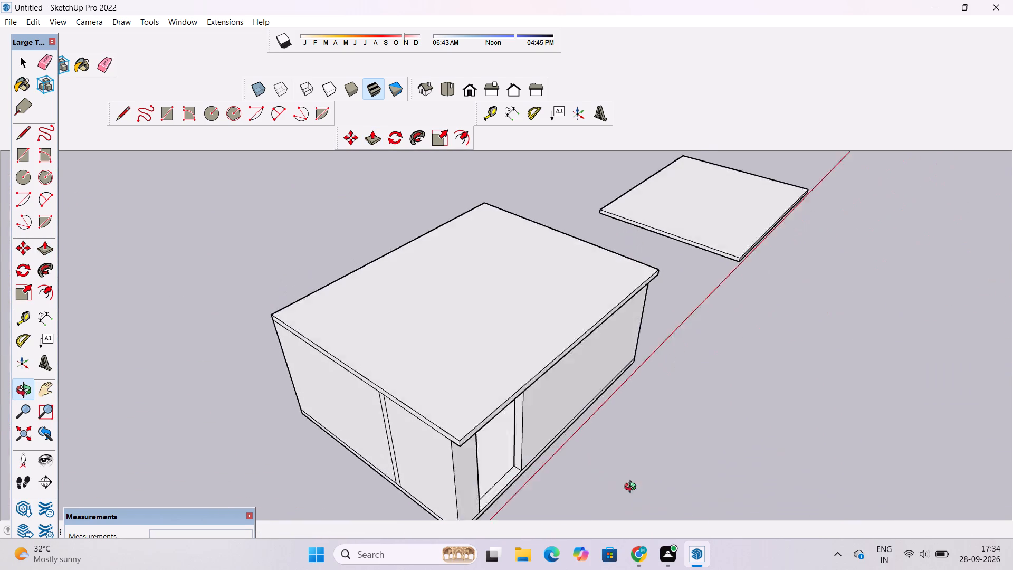
pyautogui.moveTo(633, 488); pyautogui.dragTo(701, 382)
pyautogui.keyDown('shift'); pyautogui.moveTo(653, 394); pyautogui.dragTo(570, 336); pyautogui.keyUp('shift')
pyautogui.moveTo(541, 345); pyautogui.dragTo(561, 477)
pyautogui.scroll(2, 475, 405)
pyautogui.moveTo(509, 406); pyautogui.dragTo(456, 403)
pyautogui.moveTo(447, 377); pyautogui.dragTo(402, 377)
pyautogui.moveTo(401, 383); pyautogui.dragTo(382, 357)
pyautogui.keyDown('shift'); pyautogui.moveTo(386, 346); pyautogui.dragTo(364, 430); pyautogui.keyUp('shift')
pyautogui.moveTo(409, 423); pyautogui.dragTo(409, 315)
pyautogui.keyDown('shift'); pyautogui.moveTo(409, 307); pyautogui.dragTo(366, 405); pyautogui.keyUp('shift')
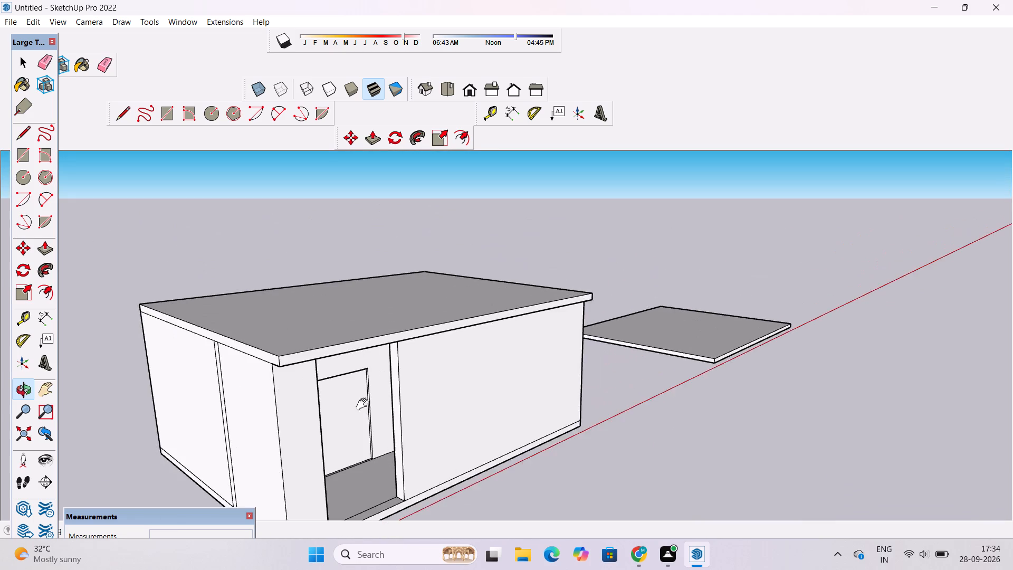
pyautogui.scroll(2, 387, 356)
pyautogui.moveTo(395, 356); pyautogui.dragTo(499, 338)
pyautogui.press('p')
pyautogui.scroll(4, 499, 338)
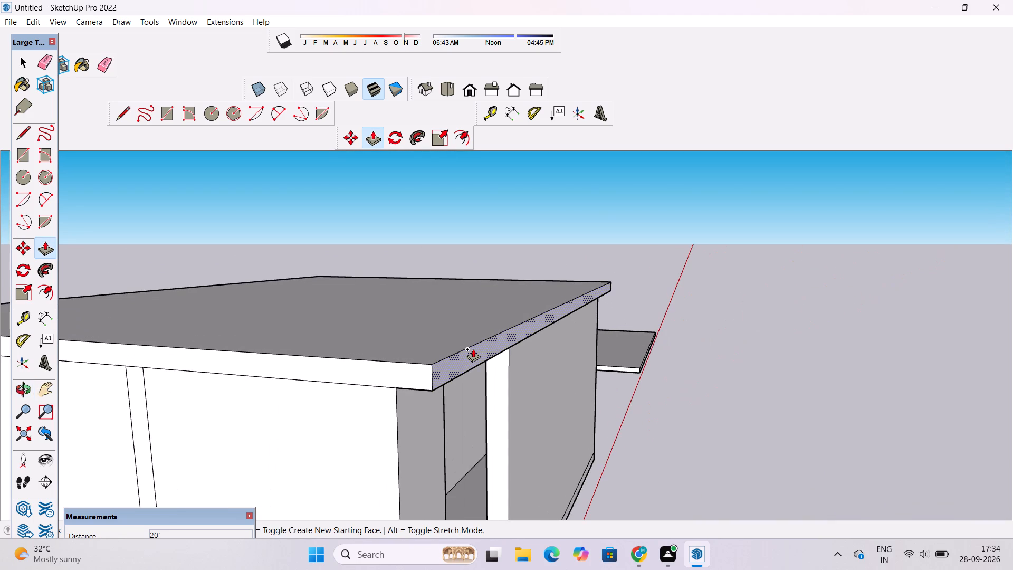
pyautogui.click(473, 349)
pyautogui.scroll(-5, 484, 353)
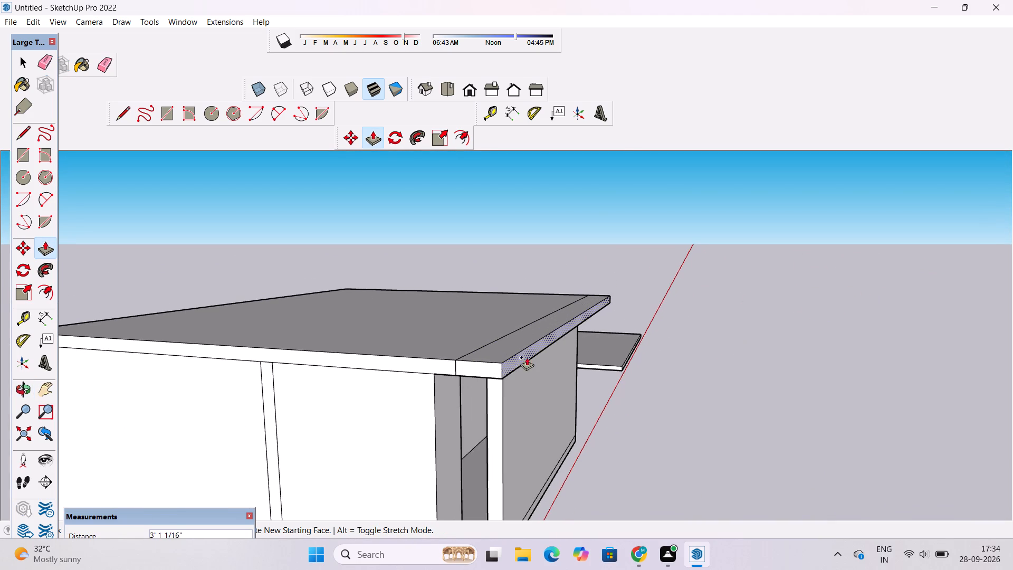
pyautogui.write("3'")
pyautogui.press('Return')
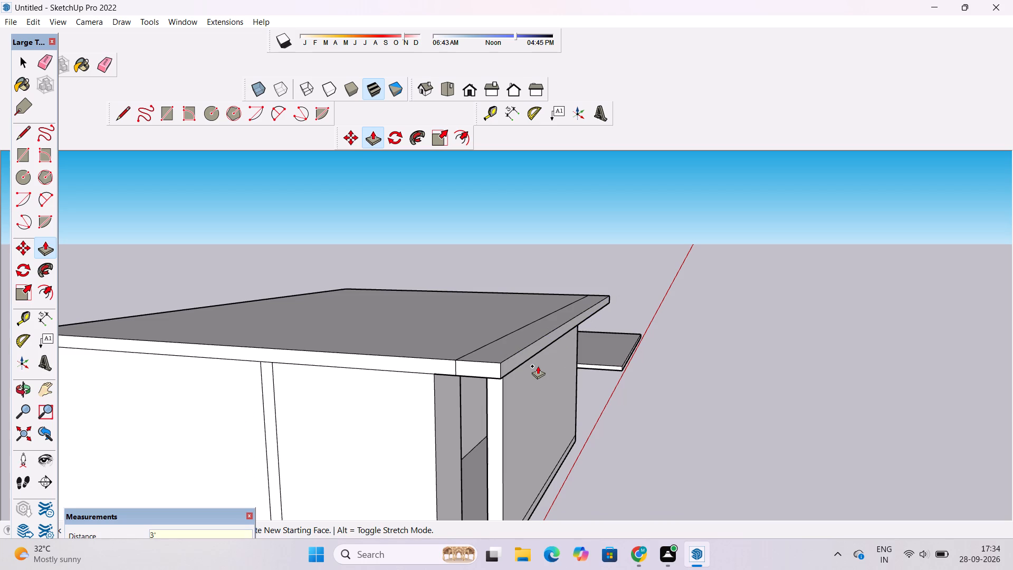
# Erase the seam line left by the extension on the underside of the roof slab's front overhang.
pyautogui.press('o')
pyautogui.scroll(-5, 538, 366)
pyautogui.moveTo(596, 358); pyautogui.dragTo(267, 399)
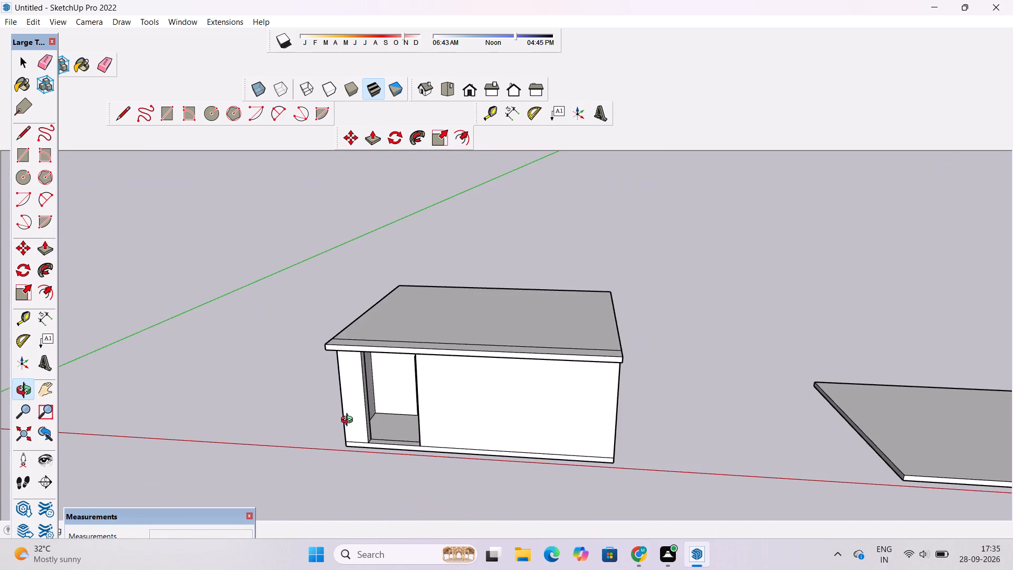
pyautogui.scroll(4, 366, 437)
pyautogui.moveTo(390, 422); pyautogui.dragTo(414, 225)
pyautogui.scroll(4, 417, 206)
pyautogui.keyDown('shift'); pyautogui.moveTo(394, 225); pyautogui.dragTo(340, 285); pyautogui.keyUp('shift')
pyautogui.press('e')
pyautogui.scroll(4, 323, 277)
pyautogui.moveTo(369, 221); pyautogui.dragTo(372, 241)
pyautogui.scroll(-6, 375, 244)
# Erase the extension's seam lines on the roof slab's top face and left side edge.
pyautogui.press('o')
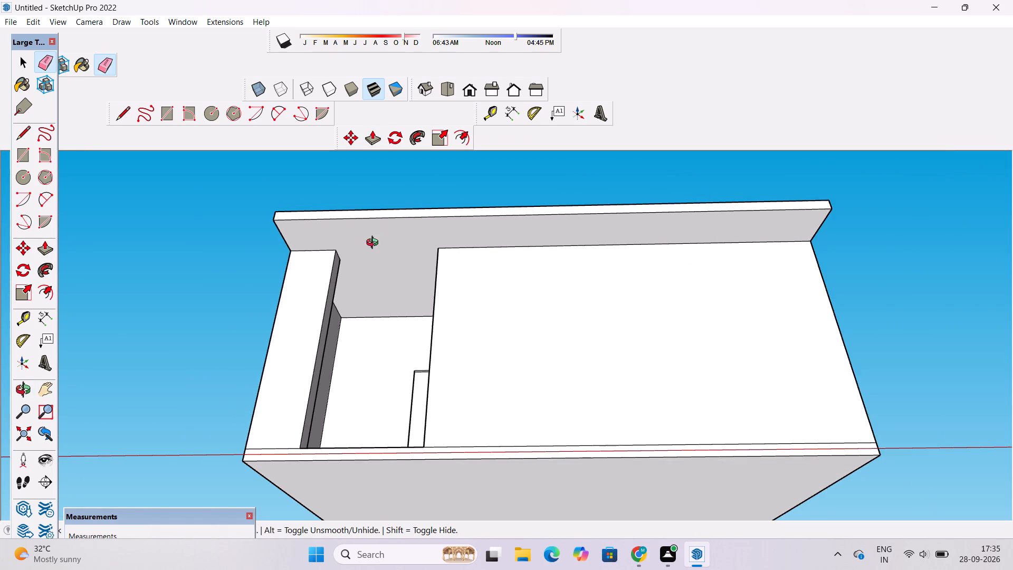
pyautogui.moveTo(256, 248); pyautogui.dragTo(515, 399)
pyautogui.scroll(3, 524, 366)
pyautogui.moveTo(537, 380); pyautogui.dragTo(563, 403)
pyautogui.press('e')
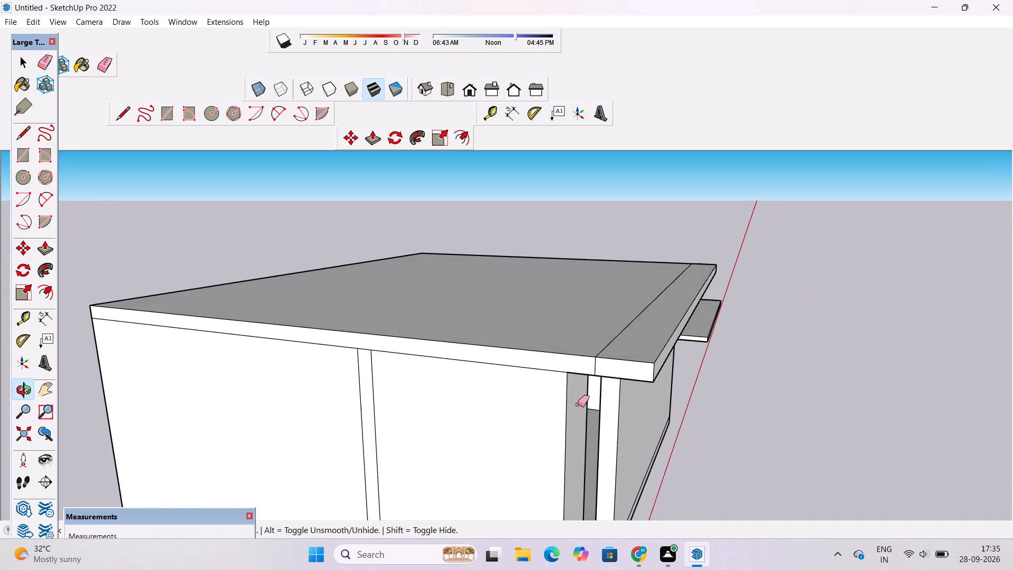
pyautogui.scroll(1, 578, 404)
pyautogui.moveTo(629, 311); pyautogui.dragTo(629, 324)
pyautogui.scroll(4, 600, 372)
pyautogui.moveTo(600, 357); pyautogui.dragTo(594, 361)
pyautogui.scroll(-2, 274, 303)
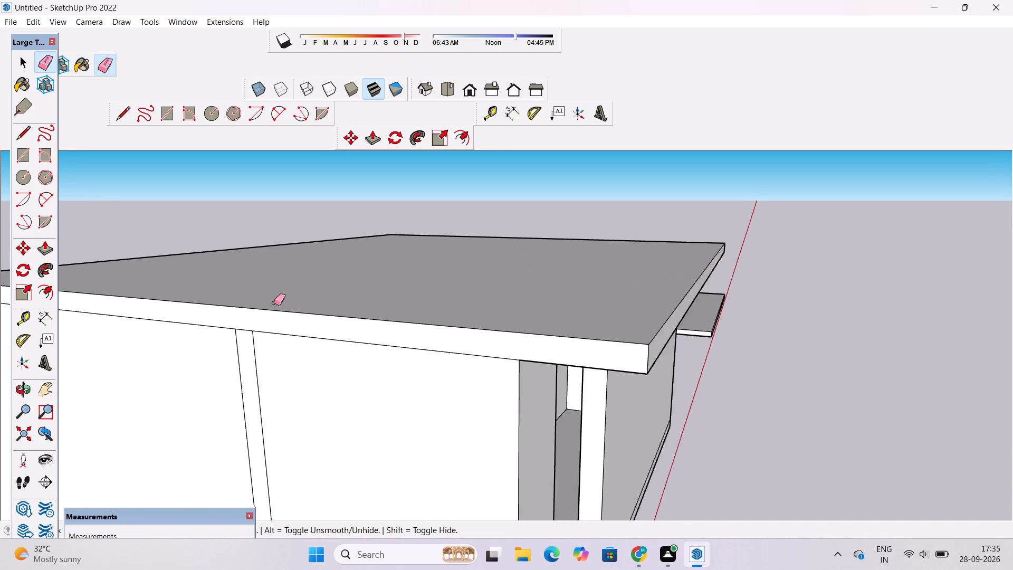
# Erase the extension's short seam line on the roof slab's right side edge.
pyautogui.scroll(-10, 274, 303)
pyautogui.scroll(6, 696, 255)
pyautogui.press('o')
pyautogui.moveTo(706, 267); pyautogui.dragTo(524, 289)
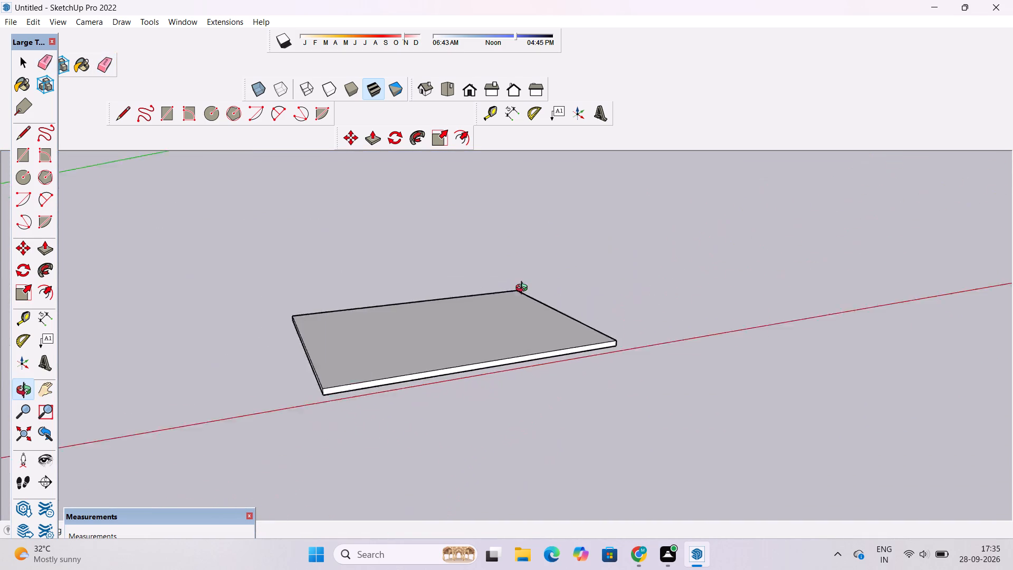
pyautogui.moveTo(524, 289); pyautogui.dragTo(345, 289)
pyautogui.keyDown('shift'); pyautogui.moveTo(315, 292); pyautogui.dragTo(498, 377); pyautogui.keyUp('shift')
pyautogui.scroll(13, 279, 272)
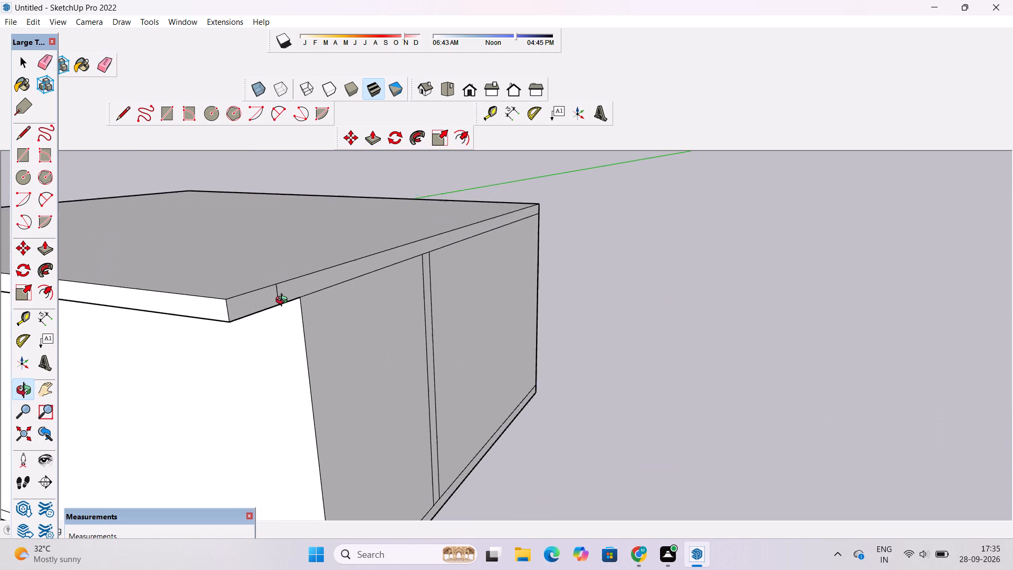
pyautogui.scroll(5, 284, 301)
pyautogui.keyDown('shift'); pyautogui.moveTo(284, 302); pyautogui.dragTo(300, 308); pyautogui.keyUp('shift')
pyautogui.press('e')
pyautogui.scroll(4, 297, 305)
pyautogui.moveTo(300, 279); pyautogui.dragTo(280, 302)
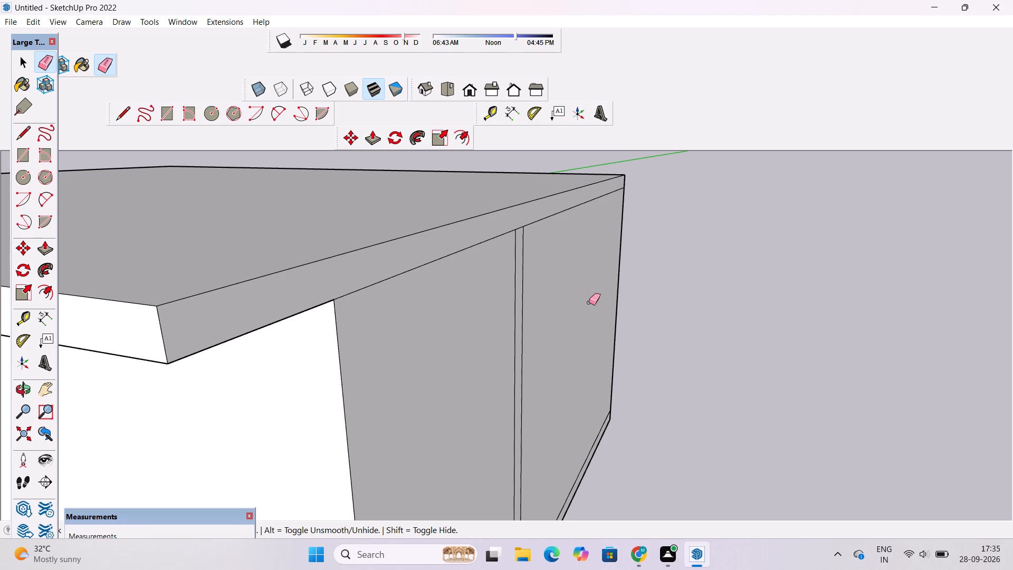
# Erase the two vertical seam lines on the house's right side wall.
pyautogui.moveTo(565, 287); pyautogui.dragTo(512, 334)
pyautogui.scroll(-4, 506, 326)
# Erase the two vertical seam lines on the house's left side wall.
pyautogui.press('o')
pyautogui.scroll(-5, 509, 326)
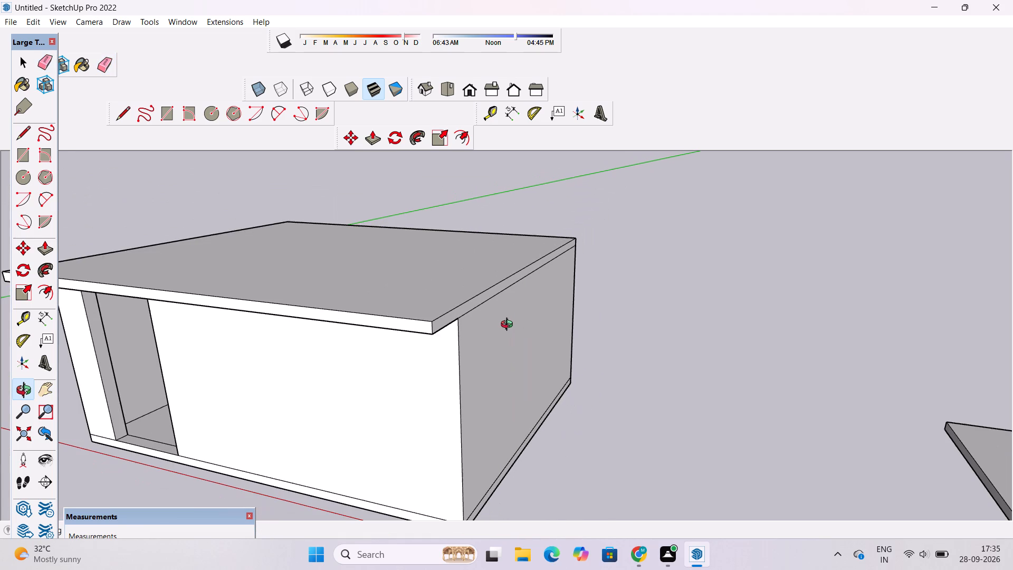
pyautogui.moveTo(321, 345); pyautogui.dragTo(611, 276)
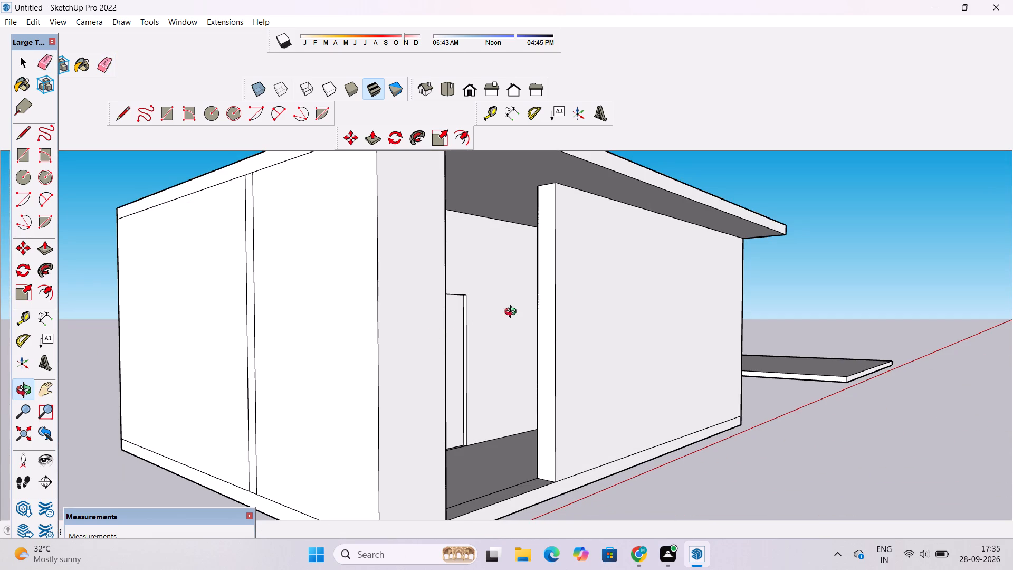
pyautogui.moveTo(343, 316); pyautogui.dragTo(254, 347)
pyautogui.keyDown('shift'); pyautogui.moveTo(254, 347); pyautogui.dragTo(252, 347); pyautogui.keyUp('shift')
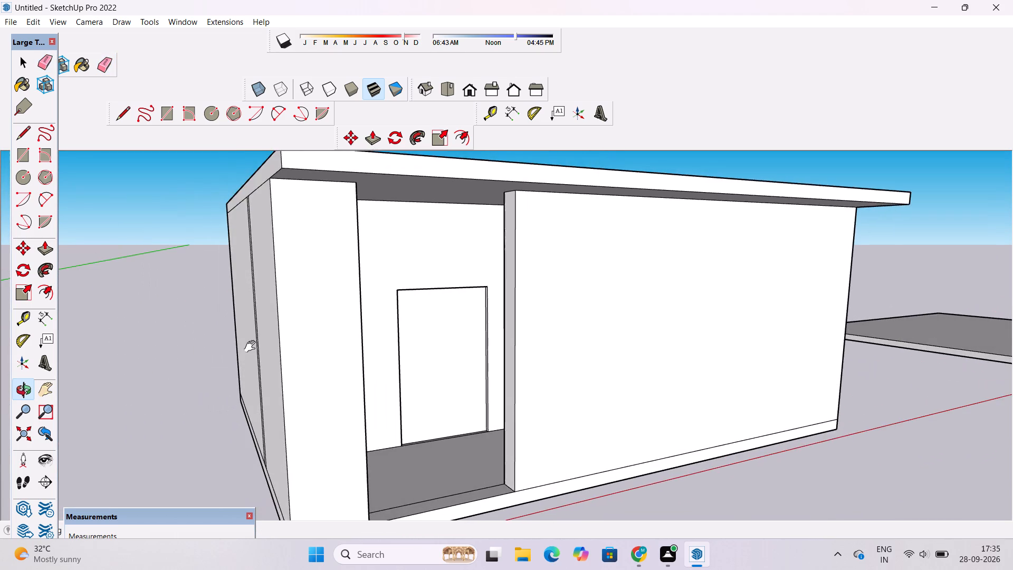
pyautogui.keyDown('shift'); pyautogui.moveTo(252, 347); pyautogui.dragTo(252, 326); pyautogui.keyUp('shift')
pyautogui.scroll(5, 251, 325)
pyautogui.moveTo(262, 332); pyautogui.dragTo(331, 334)
pyautogui.keyDown('shift'); pyautogui.moveTo(332, 340); pyautogui.dragTo(360, 267); pyautogui.keyUp('shift')
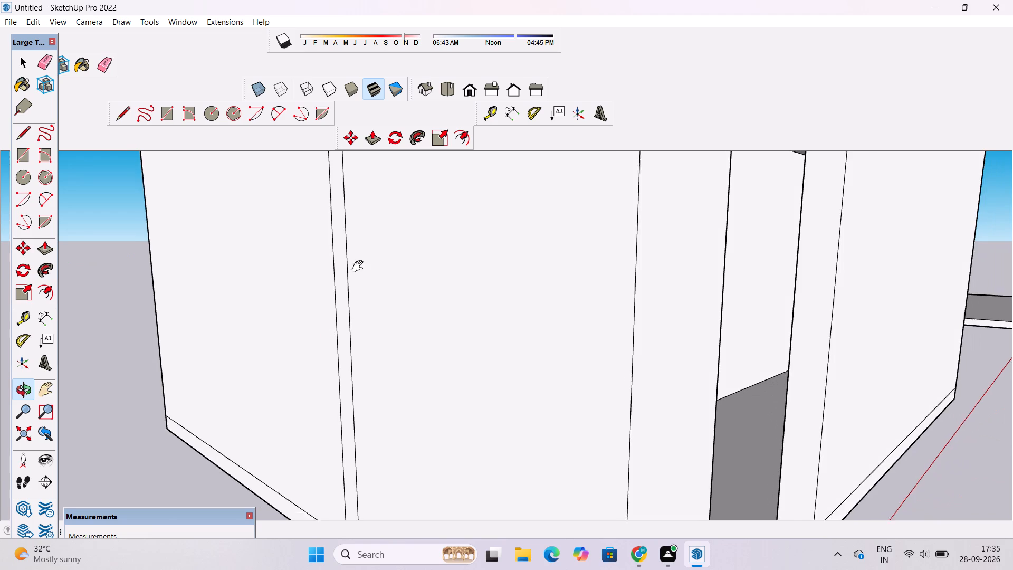
pyautogui.keyDown('shift'); pyautogui.moveTo(360, 267); pyautogui.dragTo(366, 253); pyautogui.keyUp('shift')
pyautogui.scroll(-6, 367, 252)
pyautogui.moveTo(390, 282); pyautogui.dragTo(413, 291)
pyautogui.press('e')
pyautogui.moveTo(420, 269); pyautogui.dragTo(377, 322)
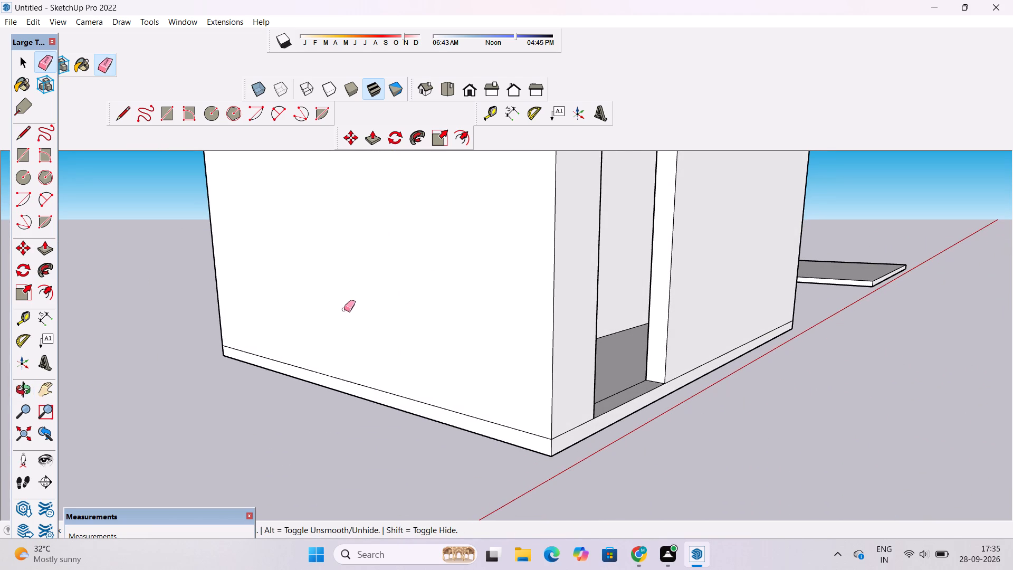
# Examine the front elevation, porch recess and roof overhang from several angles, above and below.
pyautogui.scroll(-6, 314, 308)
pyautogui.press('o')
pyautogui.scroll(-6, 515, 283)
pyautogui.moveTo(741, 252); pyautogui.dragTo(639, 273)
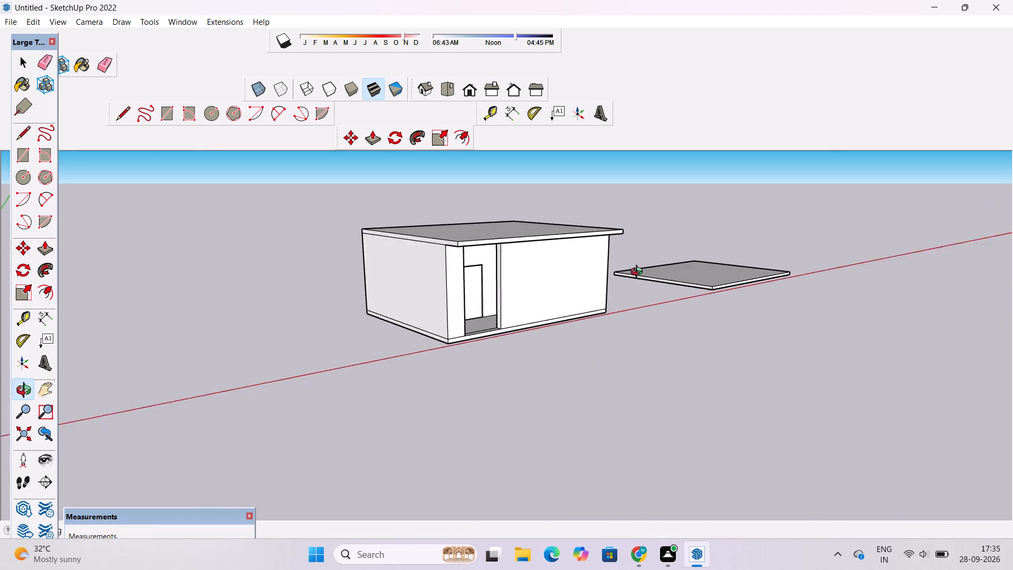
pyautogui.moveTo(639, 273); pyautogui.dragTo(510, 292)
pyautogui.keyDown('shift'); pyautogui.moveTo(536, 295); pyautogui.dragTo(485, 310); pyautogui.keyUp('shift')
pyautogui.scroll(4, 457, 318)
pyautogui.moveTo(441, 324); pyautogui.dragTo(480, 229)
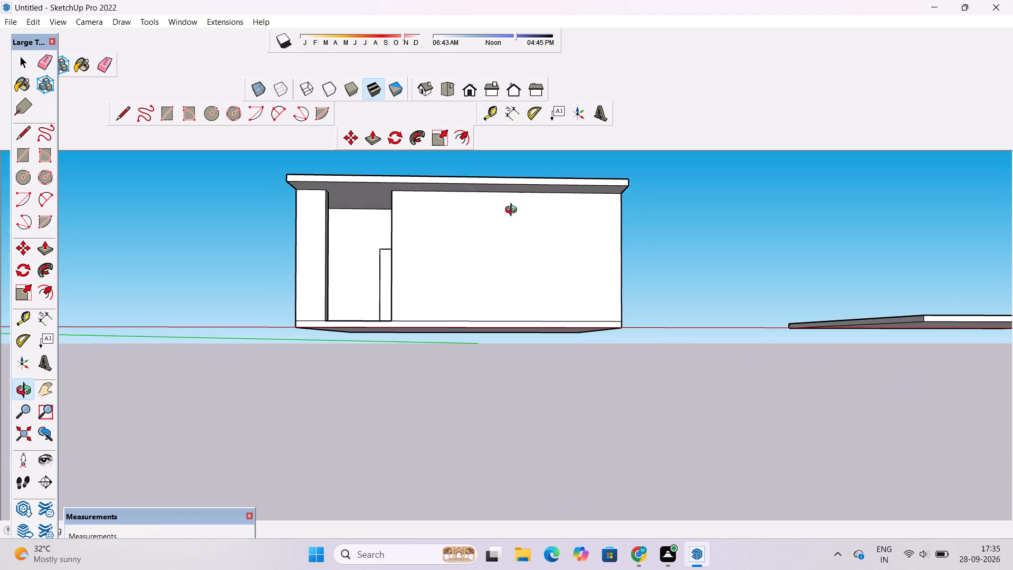
pyautogui.scroll(5, 426, 242)
pyautogui.moveTo(364, 255); pyautogui.dragTo(387, 294)
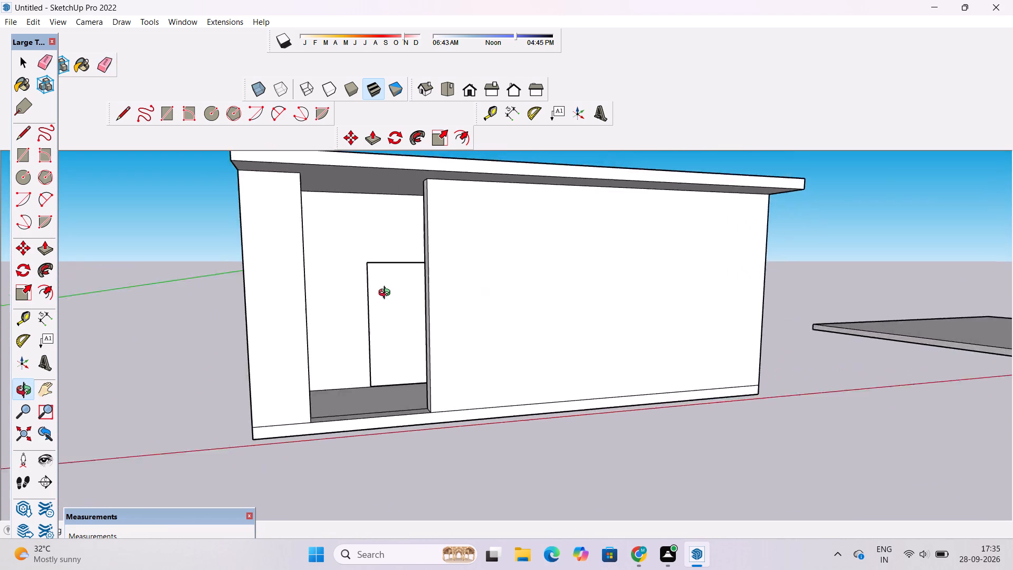
pyautogui.moveTo(387, 294); pyautogui.dragTo(357, 294)
pyautogui.scroll(-7, 352, 279)
pyautogui.moveTo(359, 292); pyautogui.dragTo(351, 353)
pyautogui.scroll(9, 314, 357)
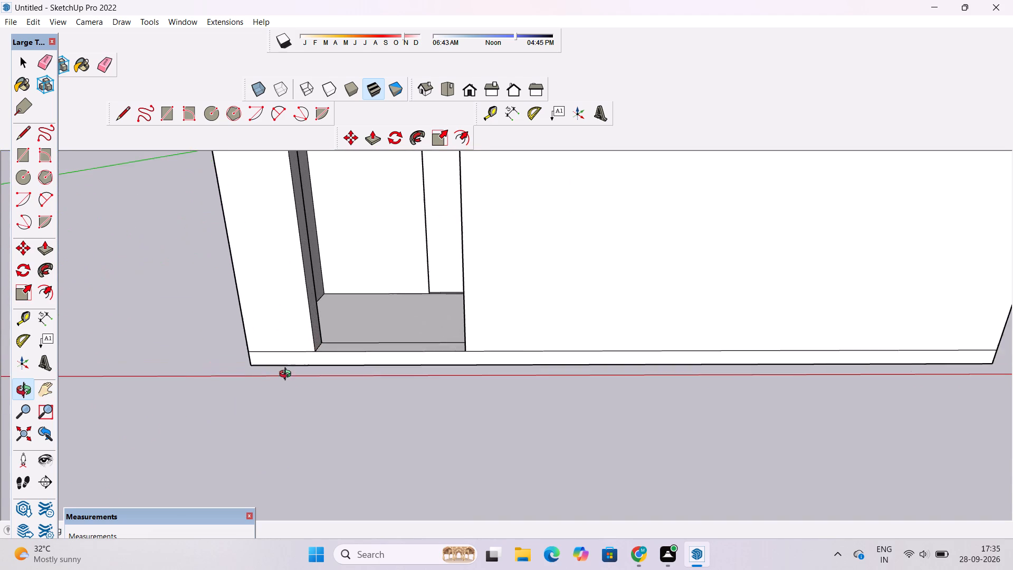
pyautogui.scroll(4, 288, 375)
pyautogui.moveTo(296, 372); pyautogui.dragTo(328, 320)
pyautogui.scroll(-5, 331, 306)
pyautogui.moveTo(337, 363); pyautogui.dragTo(357, 265)
pyautogui.keyDown('shift'); pyautogui.moveTo(387, 230); pyautogui.dragTo(369, 357); pyautogui.keyUp('shift')
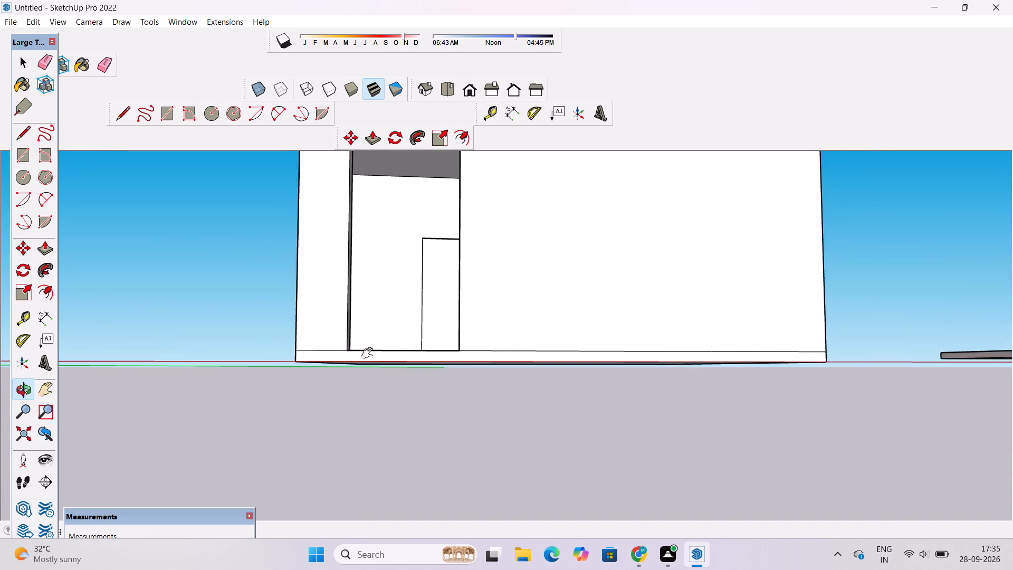
pyautogui.scroll(-6, 369, 350)
pyautogui.keyDown('shift'); pyautogui.moveTo(402, 308); pyautogui.dragTo(402, 343); pyautogui.keyUp('shift')
pyautogui.scroll(4, 417, 319)
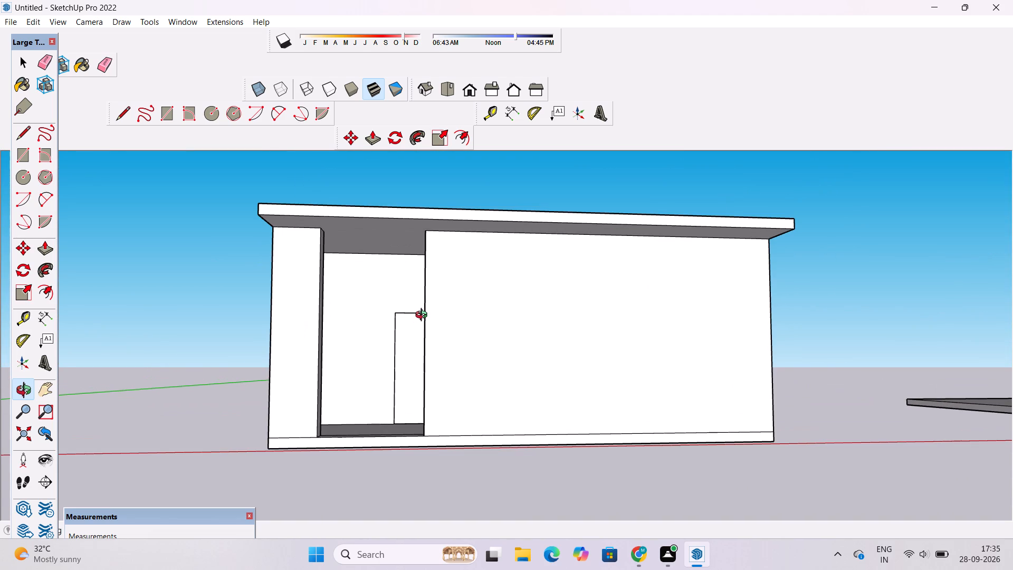
pyautogui.scroll(-3, 423, 315)
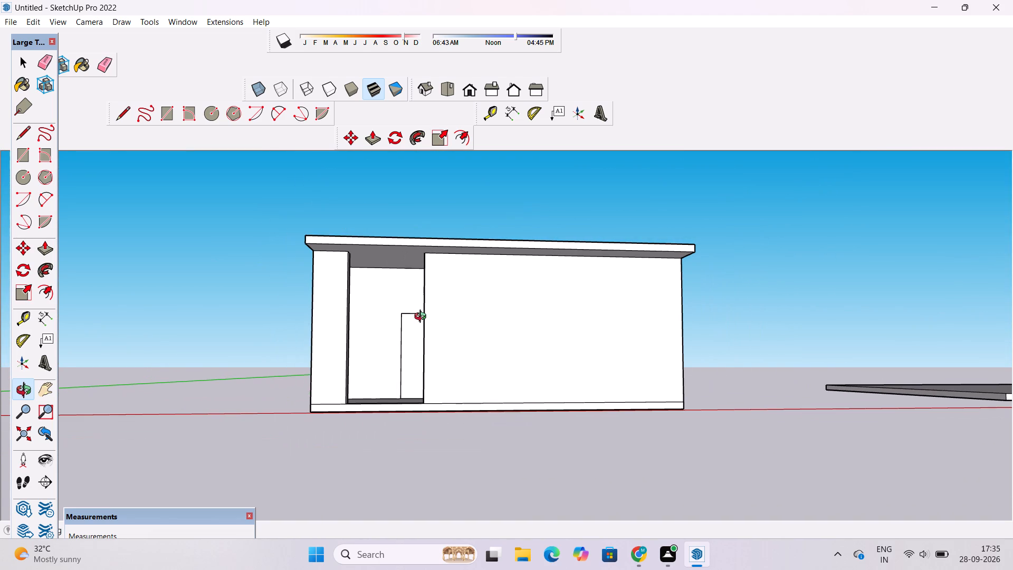
pyautogui.moveTo(419, 318); pyautogui.dragTo(414, 342)
pyautogui.scroll(4, 383, 297)
pyautogui.click(369, 256)
# Draw a 10' by 1' 6" rectangle on the roof slab's underside, spanning the entrance opening between the two front walls.
pyautogui.scroll(2, 371, 253)
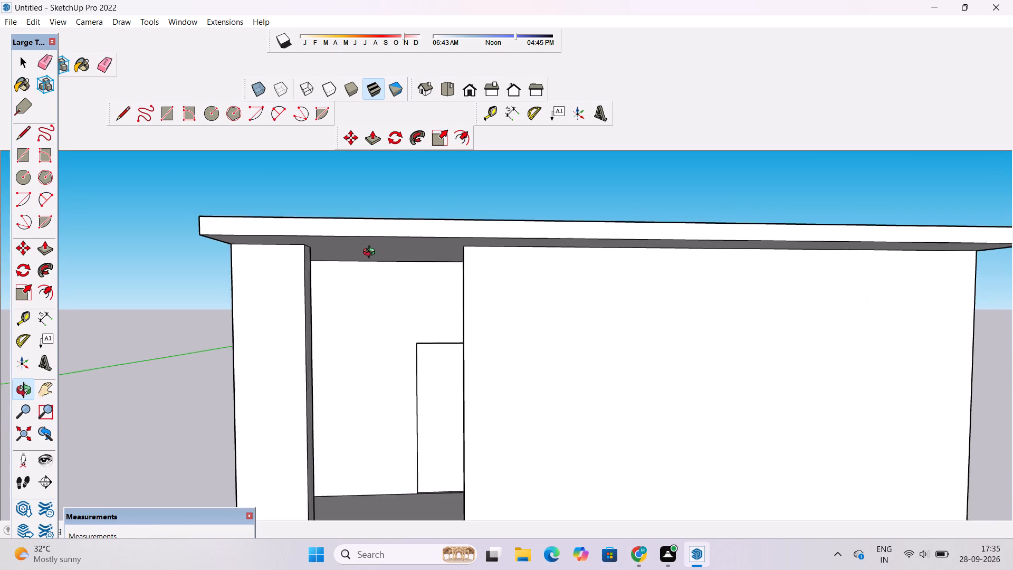
pyautogui.scroll(2, 371, 253)
pyautogui.moveTo(371, 264); pyautogui.dragTo(373, 225)
pyautogui.scroll(3, 371, 224)
pyautogui.moveTo(364, 231); pyautogui.dragTo(349, 272)
pyautogui.press('r')
pyautogui.scroll(6, 237, 280)
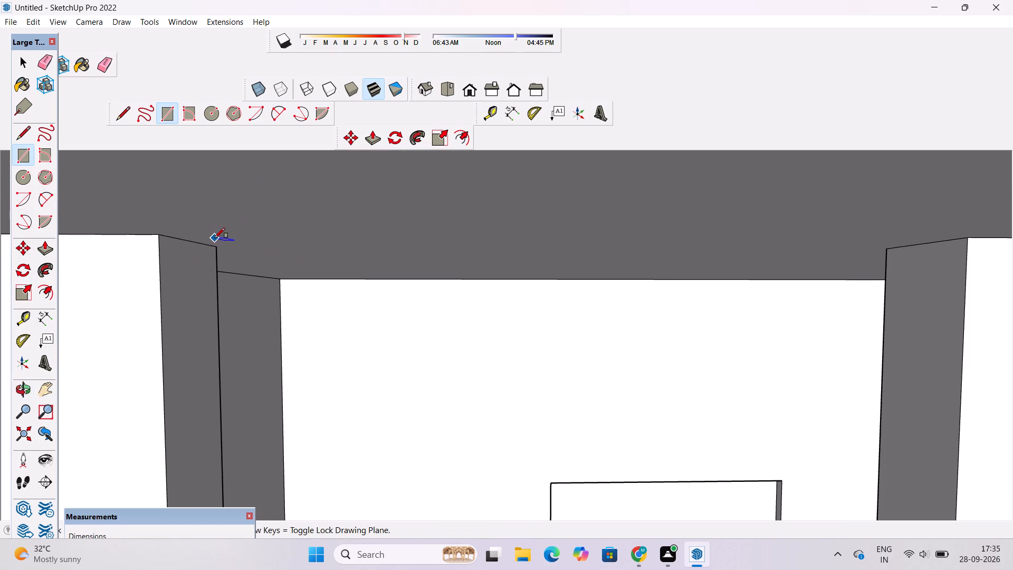
pyautogui.click(217, 248)
pyautogui.scroll(-5, 158, 235)
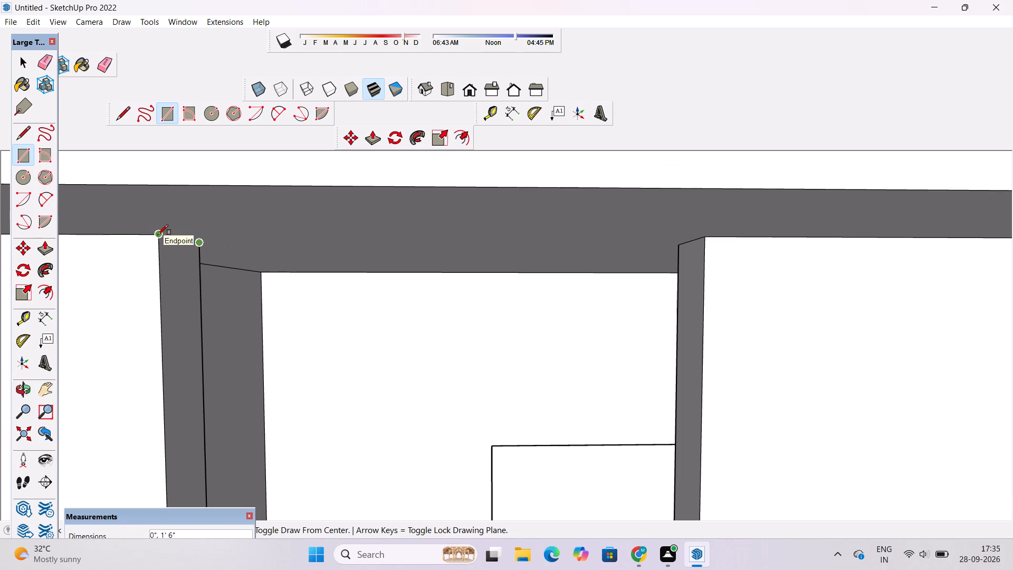
pyautogui.click(709, 237)
# Delete the unwanted face closing off the entrance opening behind the new rectangle.
pyautogui.press('space')
pyautogui.click(546, 286)
pyautogui.press('Delete')
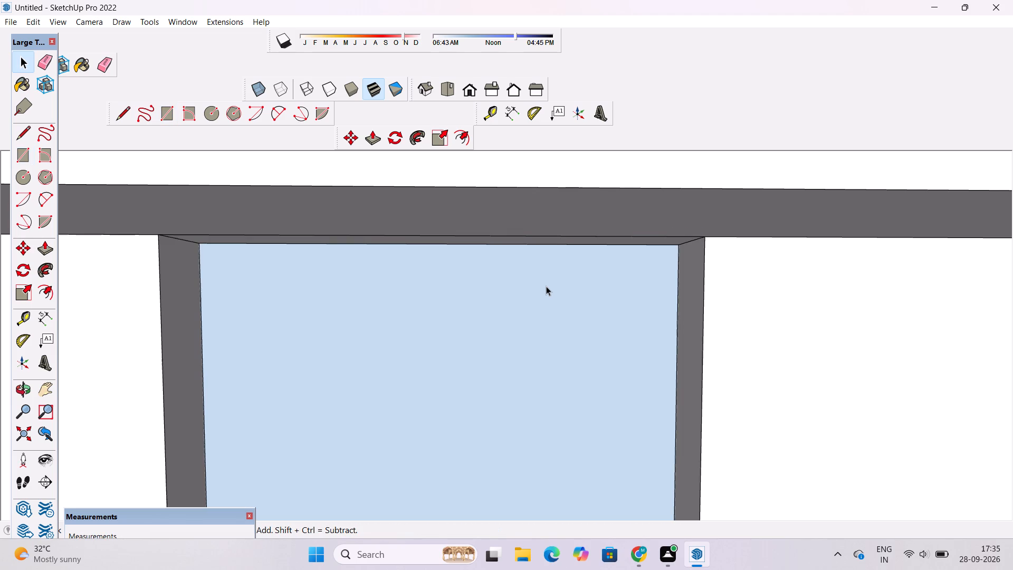
pyautogui.click(542, 320)
pyautogui.press('Delete')
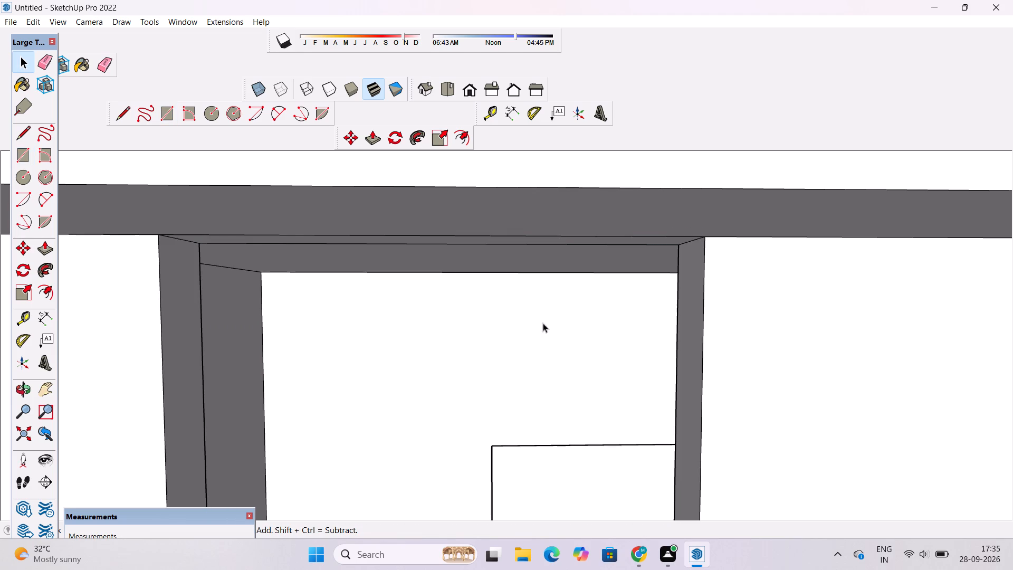
# Push/Pull the rectangle above the entrance down about 4' 3" to form a lintel wall over the opening.
pyautogui.press('o')
pyautogui.moveTo(541, 363); pyautogui.dragTo(537, 330)
pyautogui.scroll(-6, 537, 328)
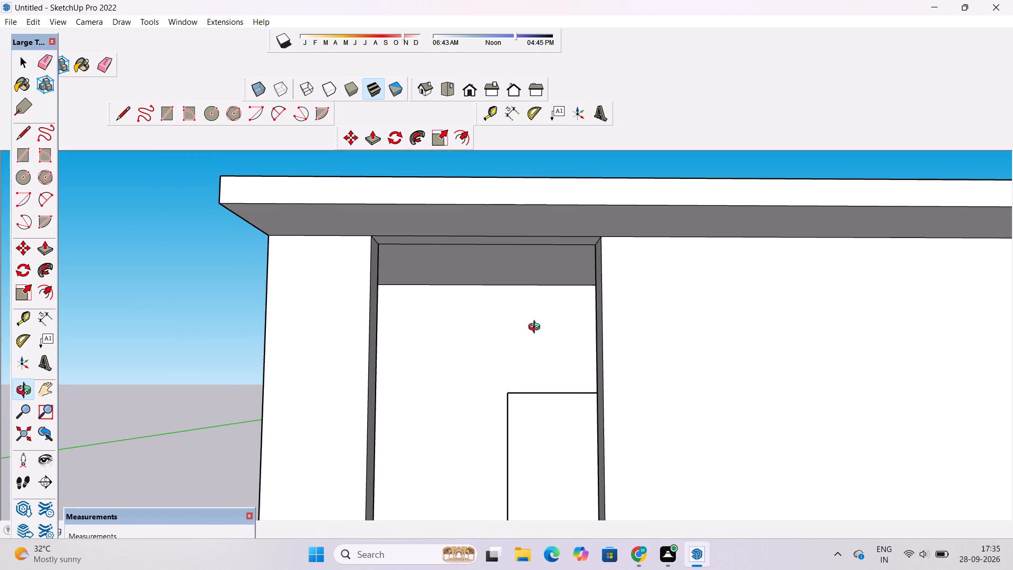
pyautogui.moveTo(537, 329); pyautogui.dragTo(542, 350)
pyautogui.keyDown('shift'); pyautogui.moveTo(543, 352); pyautogui.dragTo(537, 306); pyautogui.keyUp('shift')
pyautogui.moveTo(535, 307); pyautogui.dragTo(541, 320)
pyautogui.moveTo(541, 320); pyautogui.dragTo(539, 306)
pyautogui.press('p')
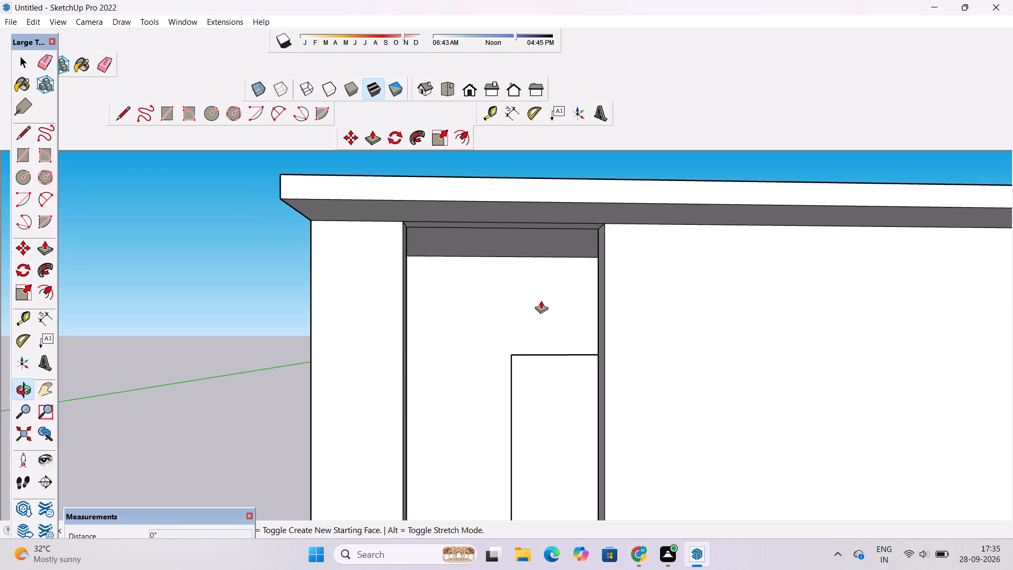
pyautogui.scroll(3, 543, 260)
pyautogui.click(580, 205)
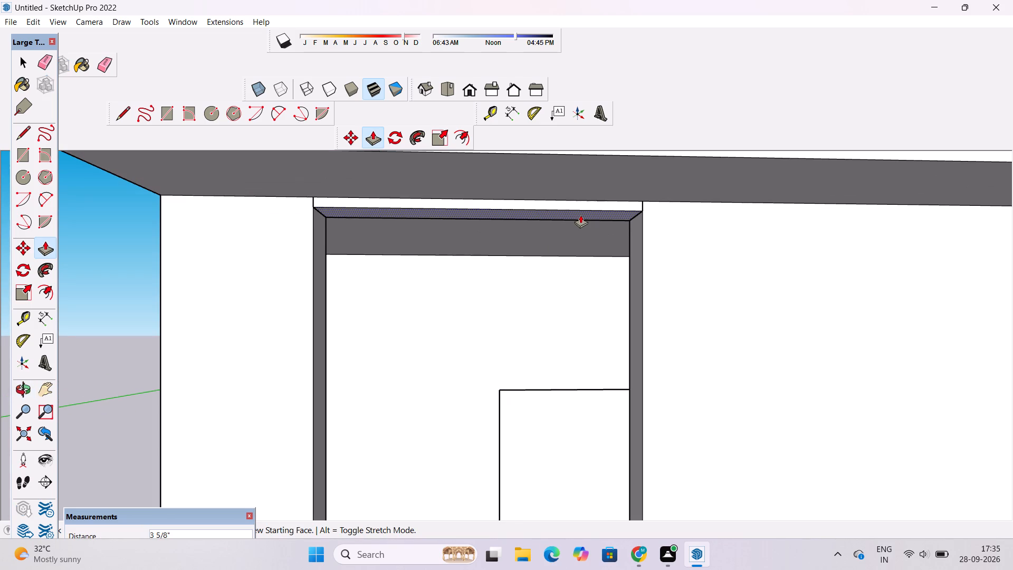
pyautogui.scroll(-12, 581, 221)
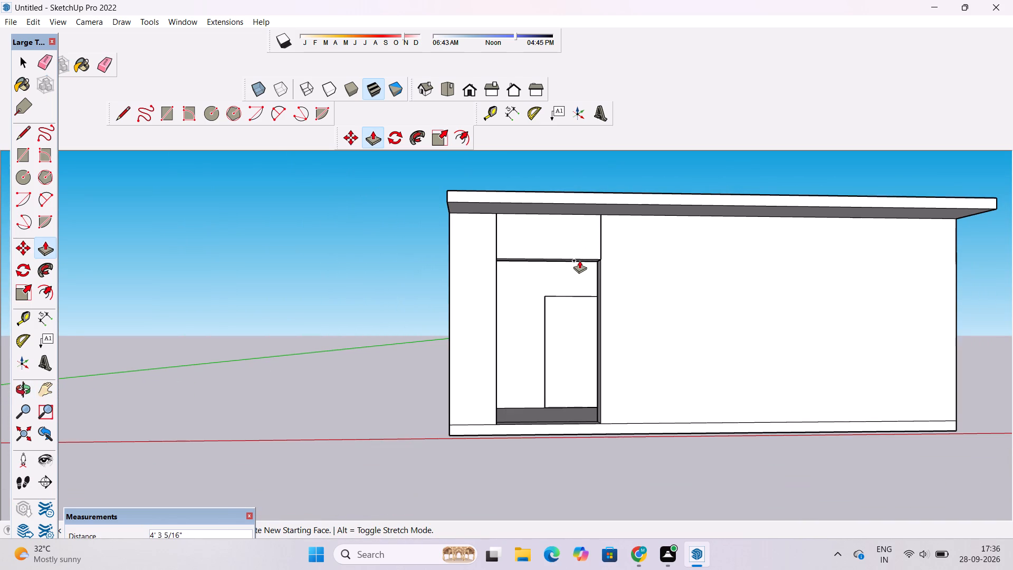
pyautogui.click(579, 266)
# Erase the two vertical seam lines between the lintel wall and the adjoining front walls.
pyautogui.press('o')
pyautogui.scroll(-6, 579, 266)
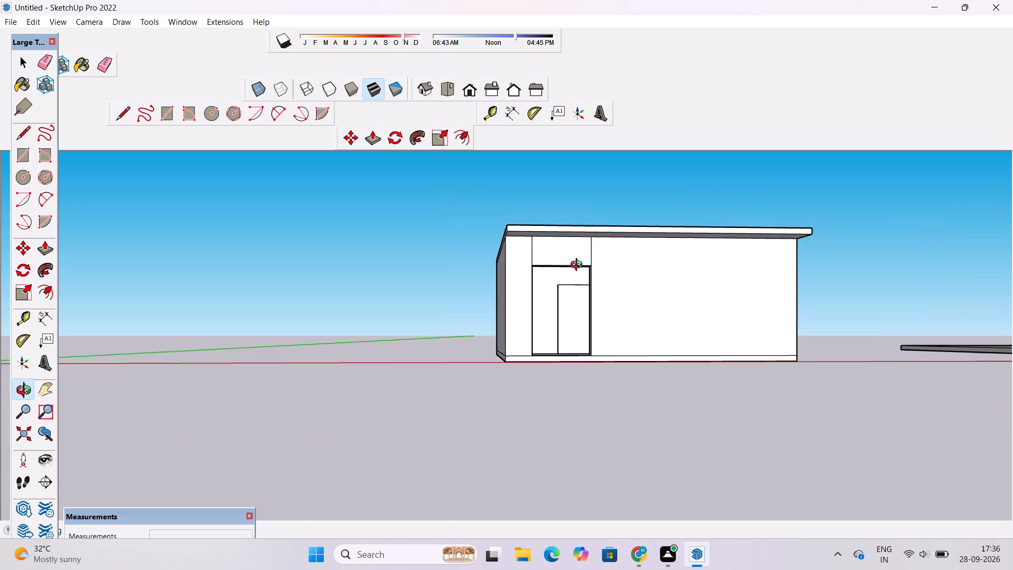
pyautogui.moveTo(579, 266); pyautogui.dragTo(589, 359)
pyautogui.scroll(4, 566, 310)
pyautogui.moveTo(566, 306); pyautogui.dragTo(496, 301)
pyautogui.scroll(5, 492, 328)
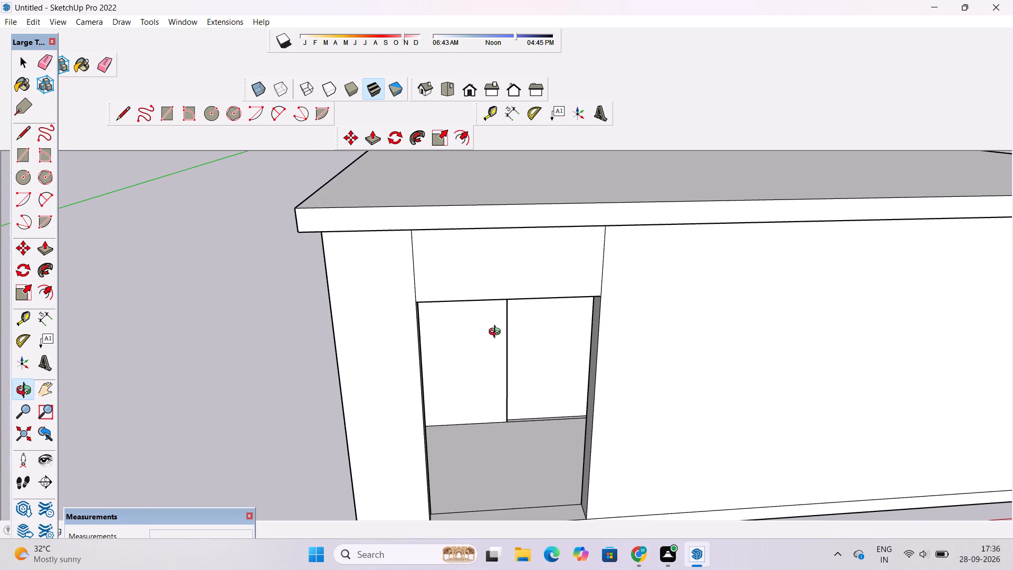
pyautogui.keyDown('shift'); pyautogui.click(496, 325); pyautogui.keyUp('shift')
pyautogui.press('e')
pyautogui.moveTo(438, 260); pyautogui.dragTo(400, 277)
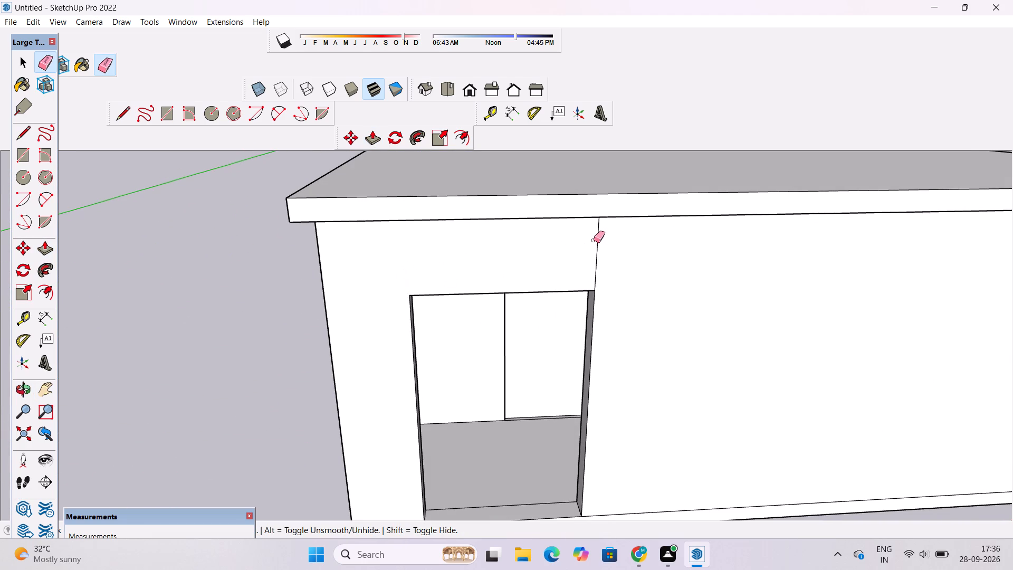
pyautogui.moveTo(607, 243); pyautogui.dragTo(588, 256)
# Examine the entrance opening, front wall and left side of the house from several angles.
pyautogui.press('o')
pyautogui.moveTo(576, 339); pyautogui.dragTo(515, 231)
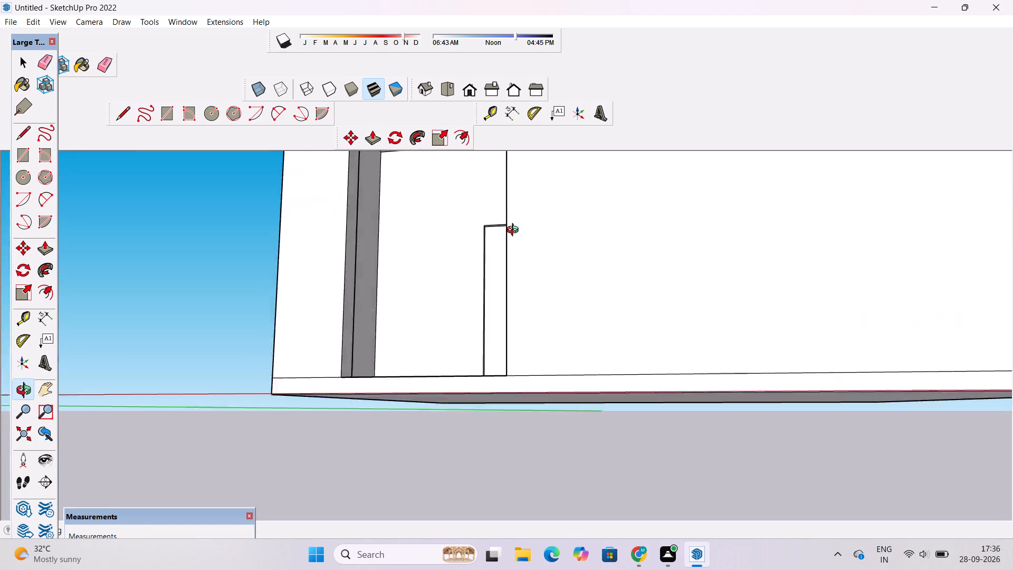
pyautogui.moveTo(515, 231); pyautogui.dragTo(511, 252)
pyautogui.keyDown('shift'); pyautogui.moveTo(501, 254); pyautogui.dragTo(508, 311); pyautogui.keyUp('shift')
pyautogui.scroll(-5, 505, 306)
pyautogui.moveTo(432, 326); pyautogui.dragTo(465, 345)
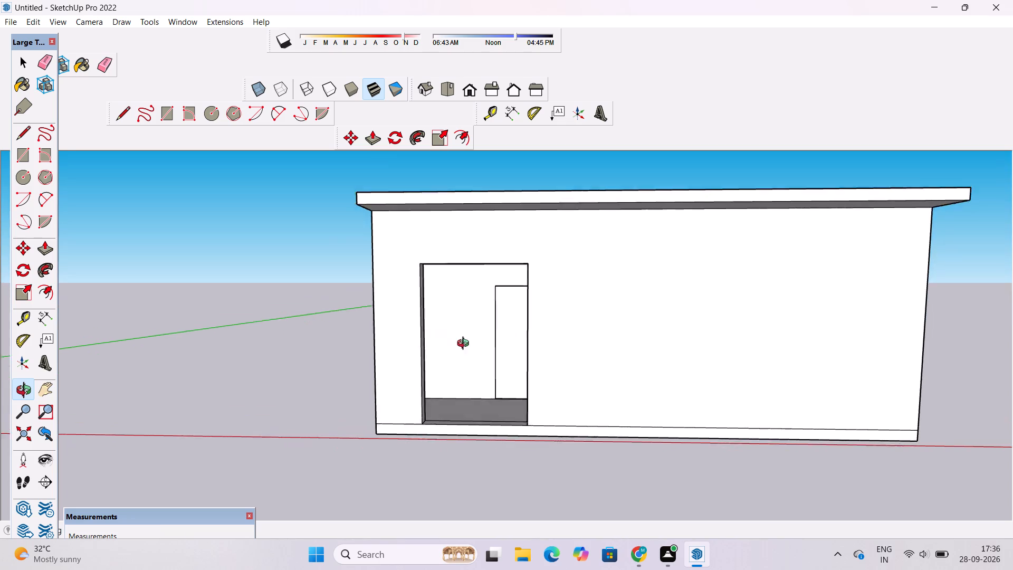
pyautogui.moveTo(465, 345); pyautogui.dragTo(473, 351)
pyautogui.moveTo(473, 372); pyautogui.dragTo(444, 315)
pyautogui.scroll(-5, 417, 304)
pyautogui.moveTo(413, 309); pyautogui.dragTo(446, 322)
pyautogui.scroll(-3, 453, 313)
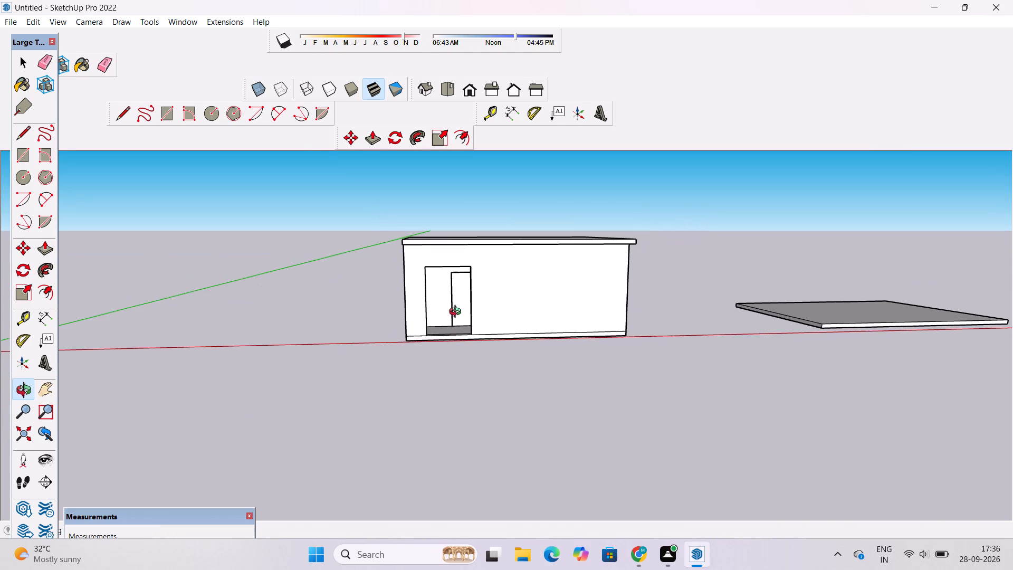
pyautogui.scroll(1, 563, 287)
pyautogui.keyDown('shift'); pyautogui.moveTo(563, 287); pyautogui.dragTo(537, 302); pyautogui.keyUp('shift')
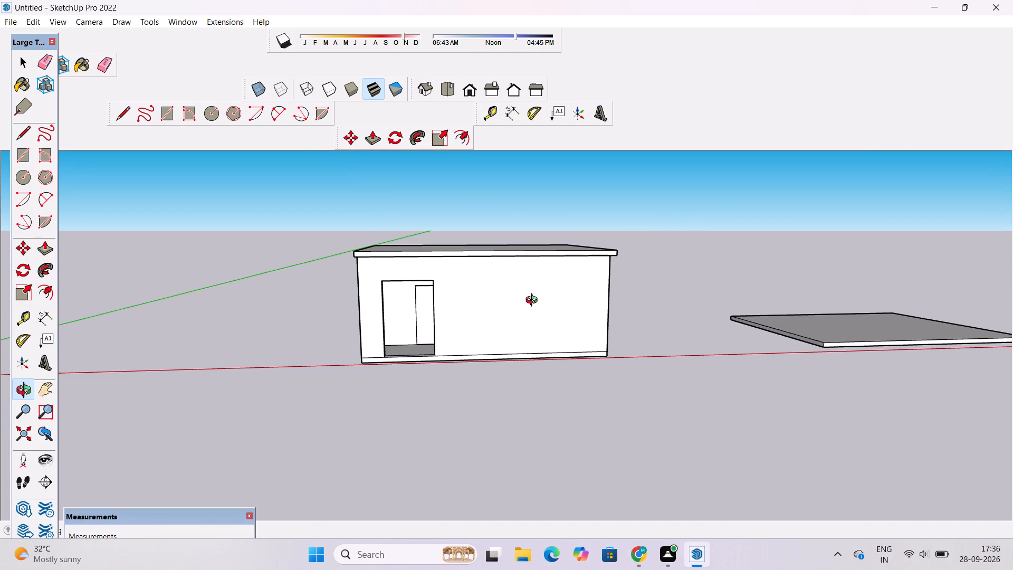
pyautogui.scroll(4, 427, 312)
pyautogui.moveTo(379, 243); pyautogui.dragTo(666, 264)
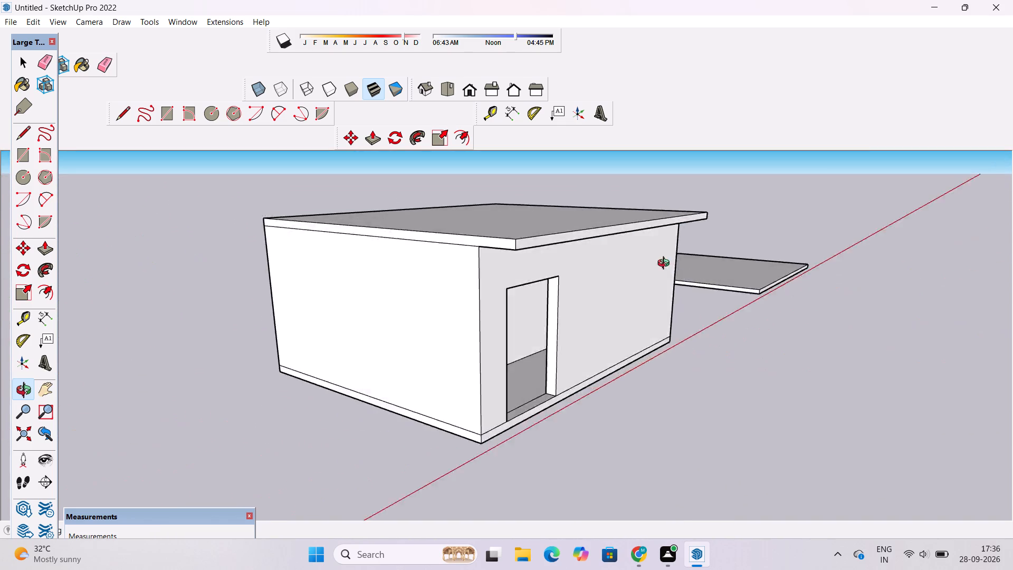
pyautogui.moveTo(666, 264); pyautogui.dragTo(700, 258)
# Measure the roof slab's overhang from the top of the house's front-left wall corner.
pyautogui.keyDown('shift'); pyautogui.moveTo(700, 258); pyautogui.dragTo(416, 342); pyautogui.keyUp('shift')
pyautogui.scroll(5, 523, 268)
pyautogui.click(510, 302)
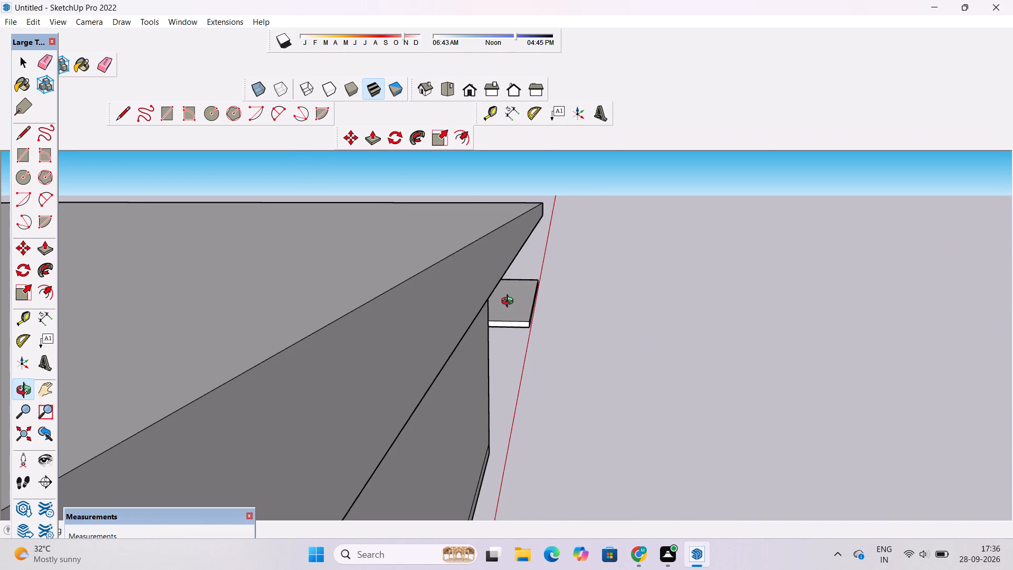
pyautogui.scroll(-3, 510, 292)
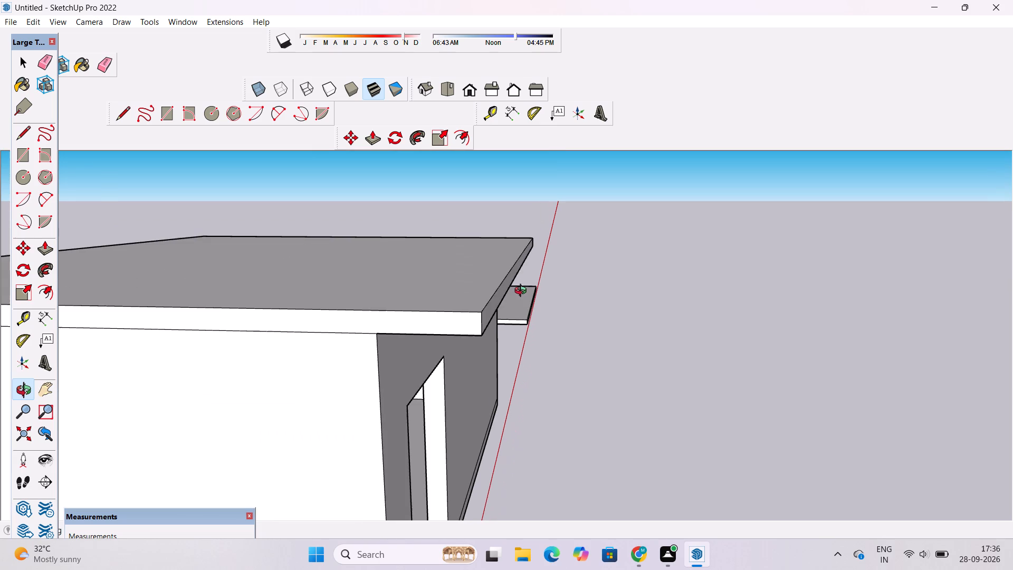
pyautogui.scroll(-1, 523, 292)
pyautogui.scroll(1, 470, 334)
pyautogui.moveTo(470, 334); pyautogui.dragTo(484, 259)
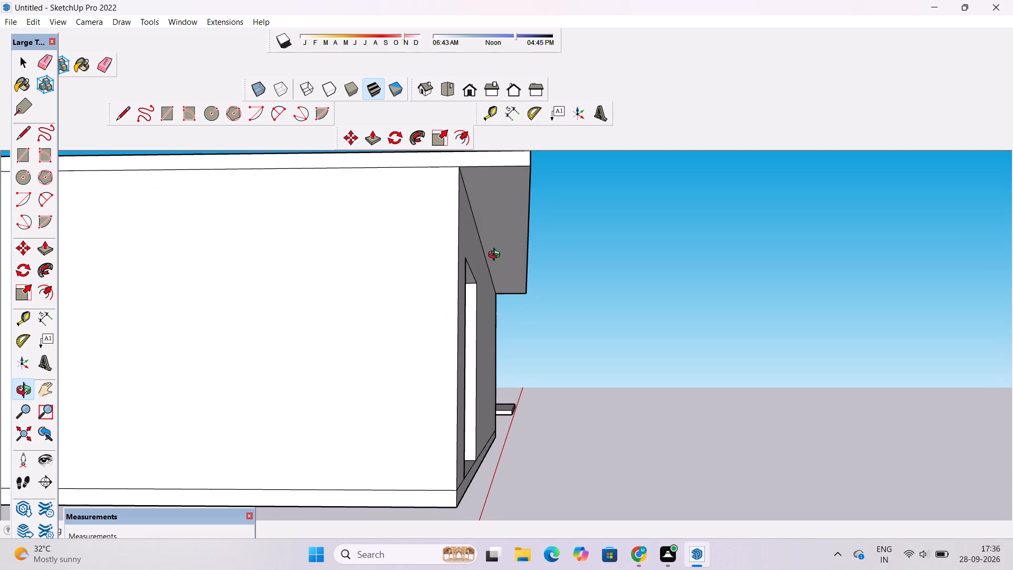
pyautogui.moveTo(572, 277); pyautogui.dragTo(528, 347)
pyautogui.keyDown('shift'); pyautogui.moveTo(492, 350); pyautogui.dragTo(608, 262); pyautogui.keyUp('shift')
pyautogui.moveTo(602, 273); pyautogui.dragTo(568, 338)
pyautogui.moveTo(517, 328); pyautogui.dragTo(614, 319)
pyautogui.keyDown('shift'); pyautogui.moveTo(599, 281); pyautogui.dragTo(348, 361); pyautogui.keyUp('shift')
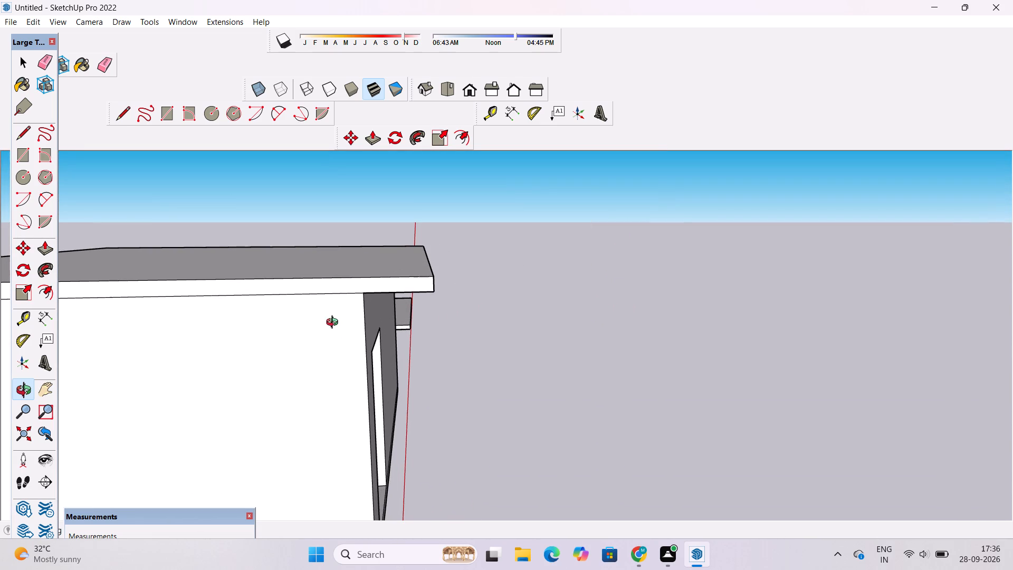
pyautogui.click(36, 311)
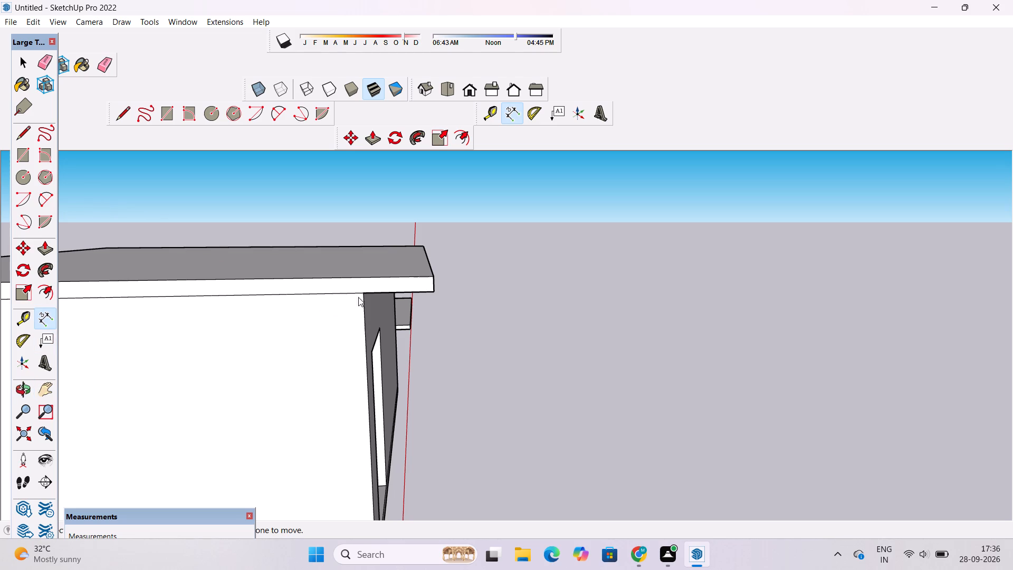
pyautogui.scroll(2, 368, 296)
pyautogui.click(362, 292)
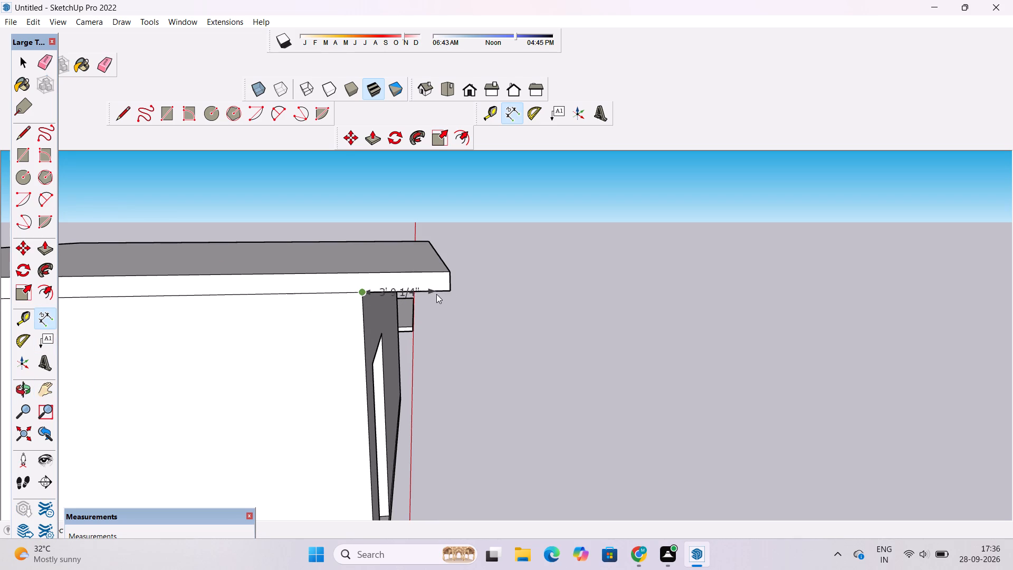
pyautogui.press('space')
# Push/Pull the roof slab's left edge face outward 4' 6" to form an overhang beyond the left side wall.
pyautogui.press('o')
pyautogui.moveTo(486, 298); pyautogui.dragTo(409, 312)
pyautogui.keyDown('shift'); pyautogui.moveTo(381, 316); pyautogui.dragTo(437, 307); pyautogui.keyUp('shift')
pyautogui.moveTo(437, 307); pyautogui.dragTo(424, 315)
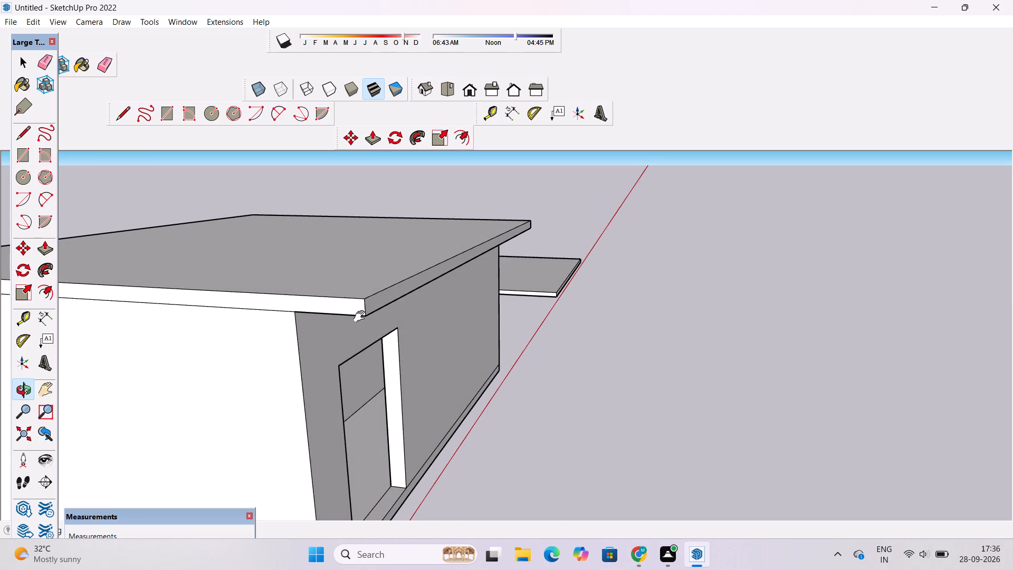
pyautogui.keyDown('shift'); pyautogui.moveTo(361, 317); pyautogui.dragTo(436, 306); pyautogui.keyUp('shift')
pyautogui.scroll(-1, 436, 306)
pyautogui.keyDown('shift'); pyautogui.moveTo(367, 323); pyautogui.dragTo(393, 316); pyautogui.keyUp('shift')
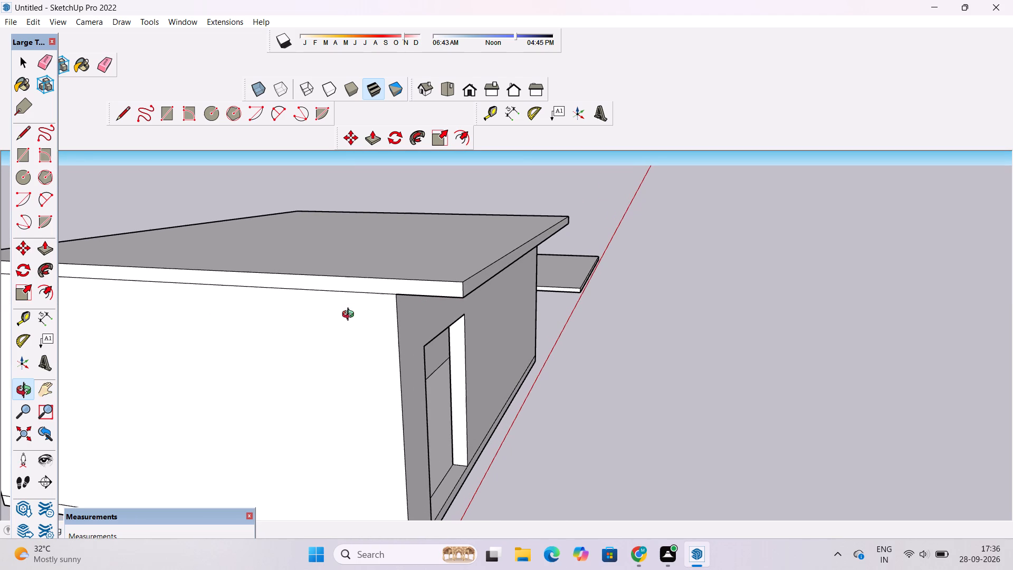
pyautogui.scroll(2, 350, 316)
pyautogui.keyDown('shift'); pyautogui.moveTo(350, 316); pyautogui.dragTo(389, 282); pyautogui.keyUp('shift')
pyautogui.scroll(-7, 398, 282)
pyautogui.moveTo(416, 291); pyautogui.dragTo(385, 297)
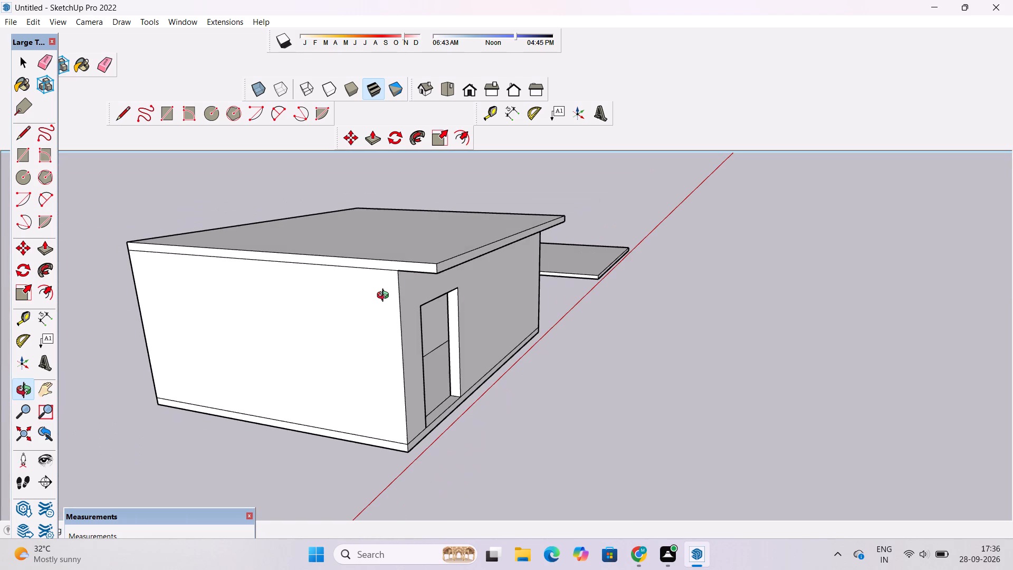
pyautogui.moveTo(381, 304); pyautogui.dragTo(399, 307)
pyautogui.keyDown('shift'); pyautogui.moveTo(398, 307); pyautogui.dragTo(417, 280); pyautogui.keyUp('shift')
pyautogui.press('p')
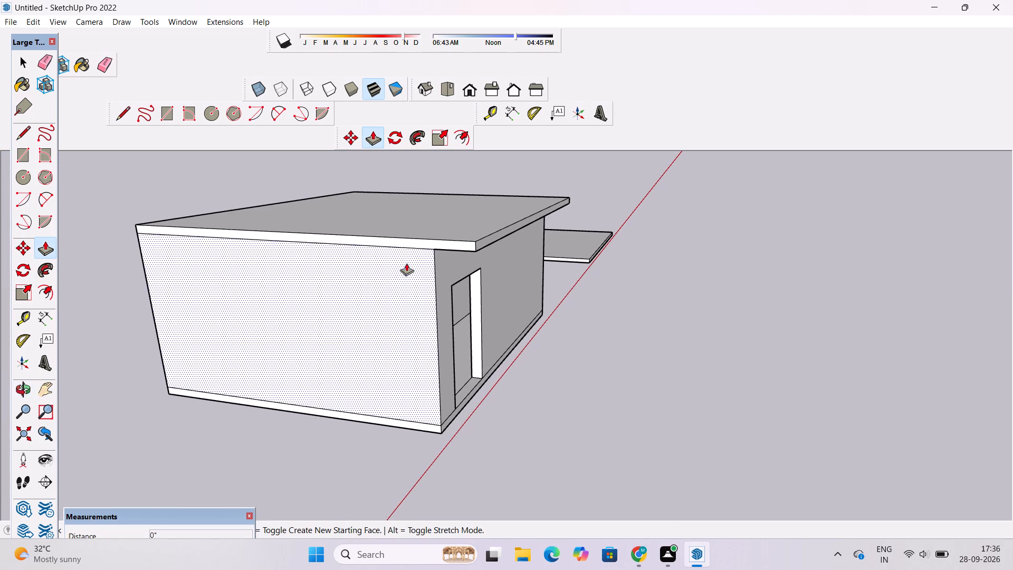
pyautogui.click(428, 244)
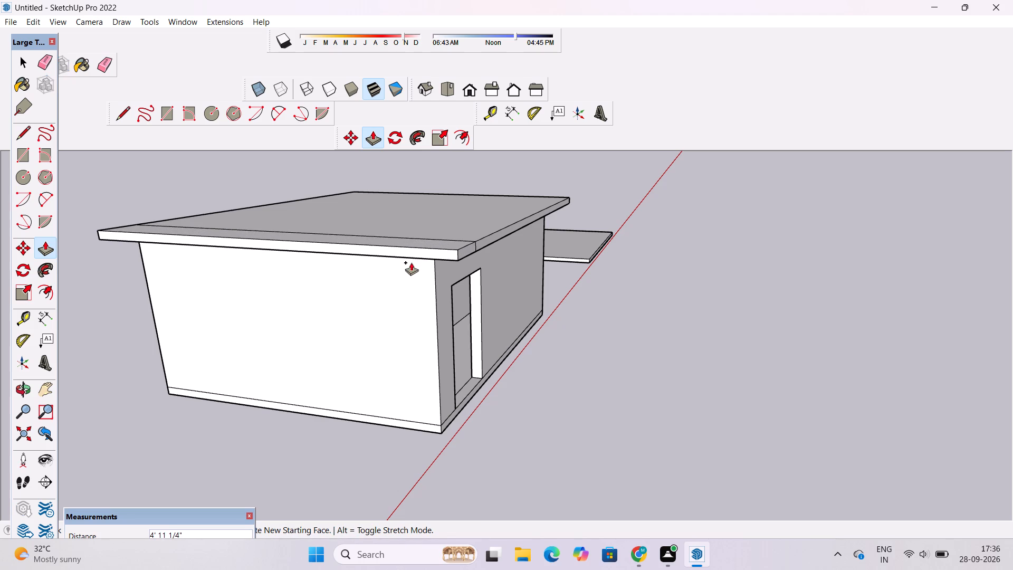
pyautogui.write('4\'6"')
pyautogui.press('Return')
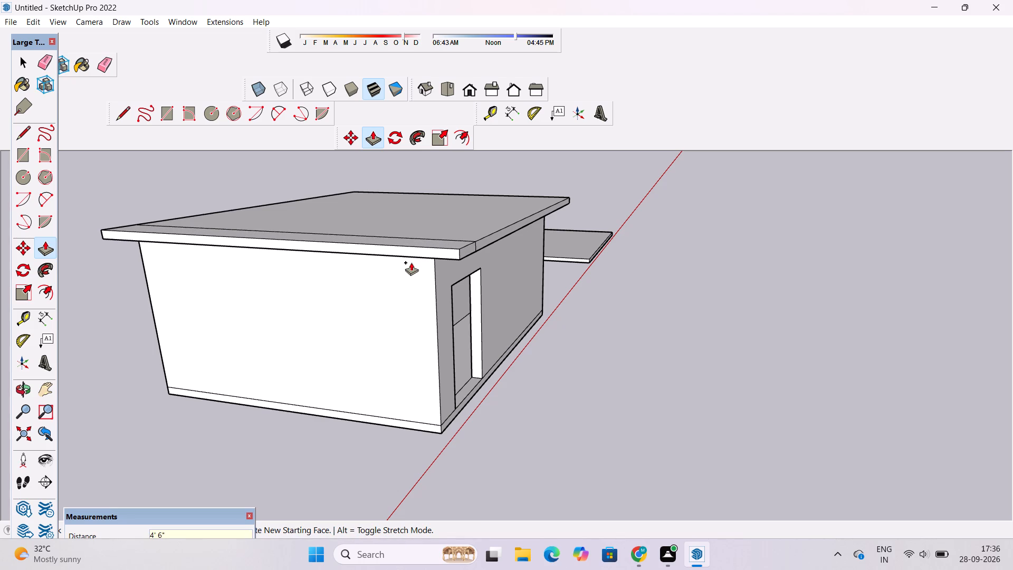
# Erase the two parallel seam lines crossing the underside of the roof's left overhang.
pyautogui.press('o')
pyautogui.scroll(-7, 413, 252)
pyautogui.moveTo(592, 233); pyautogui.dragTo(514, 250)
pyautogui.scroll(1, 529, 253)
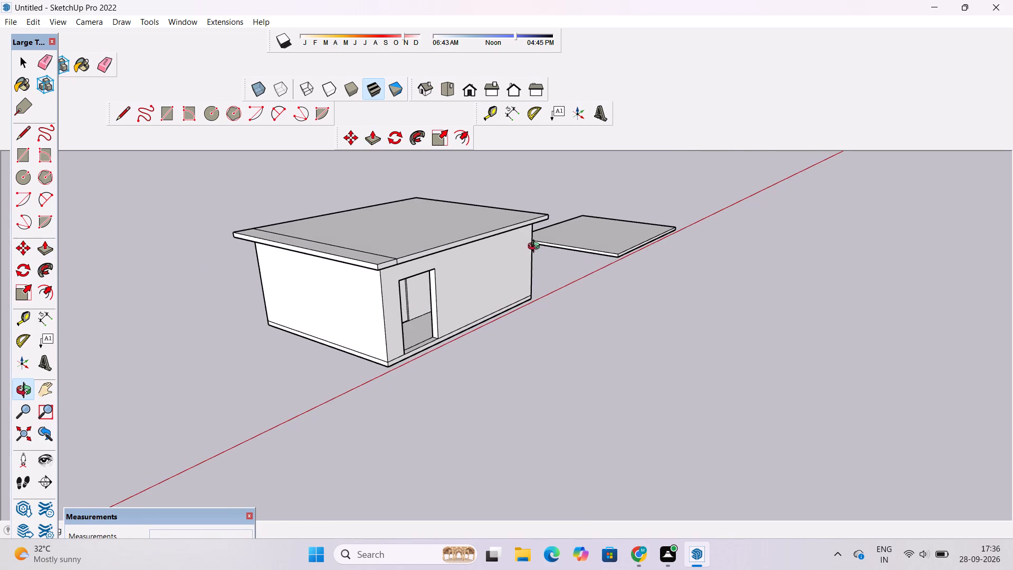
pyautogui.moveTo(548, 245); pyautogui.dragTo(316, 261)
pyautogui.keyDown('shift'); pyautogui.moveTo(448, 276); pyautogui.dragTo(362, 301); pyautogui.keyUp('shift')
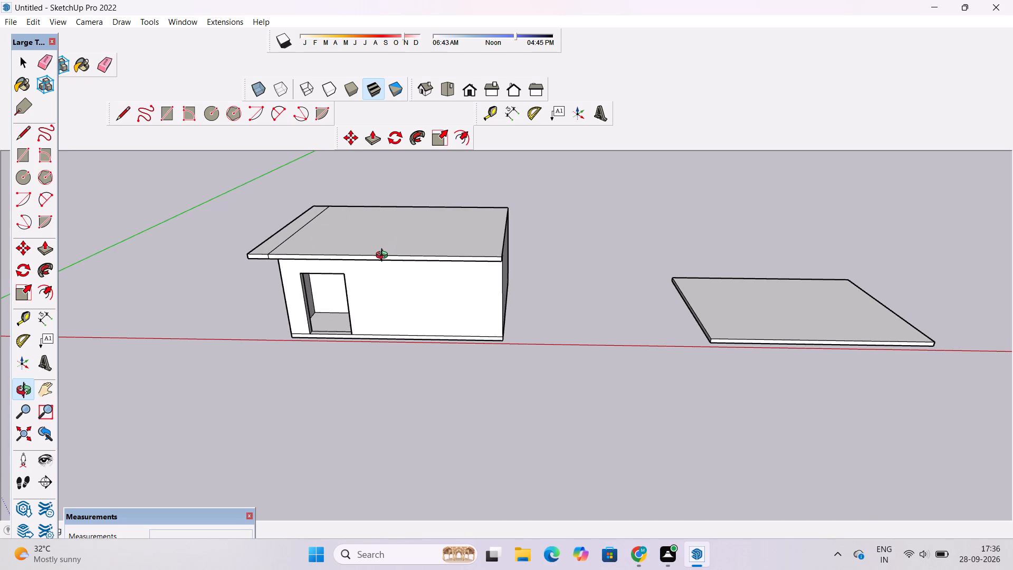
pyautogui.scroll(1, 400, 246)
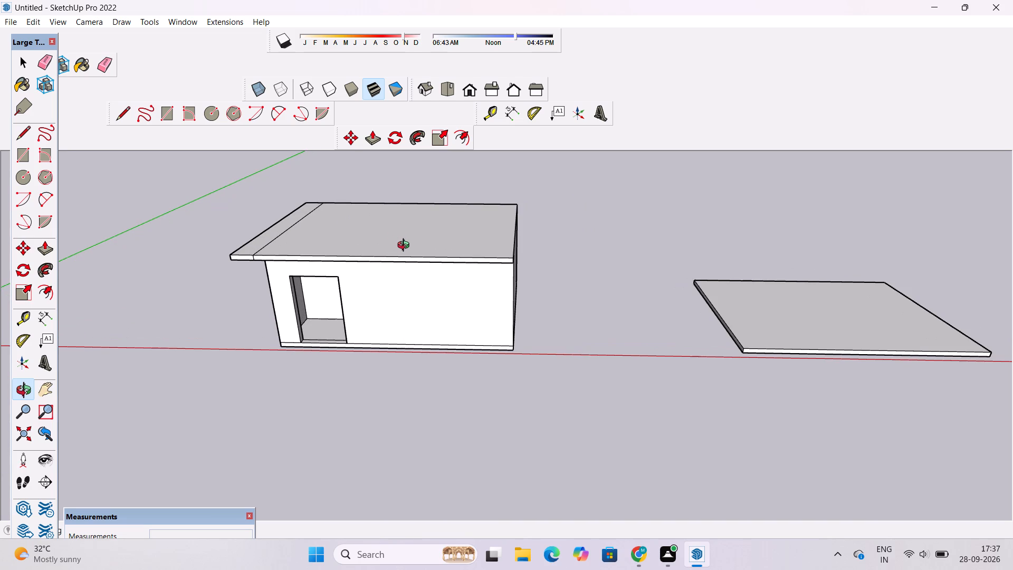
pyautogui.scroll(-2, 406, 246)
pyautogui.moveTo(407, 256); pyautogui.dragTo(399, 303)
pyautogui.scroll(3, 327, 356)
pyautogui.moveTo(326, 347); pyautogui.dragTo(367, 317)
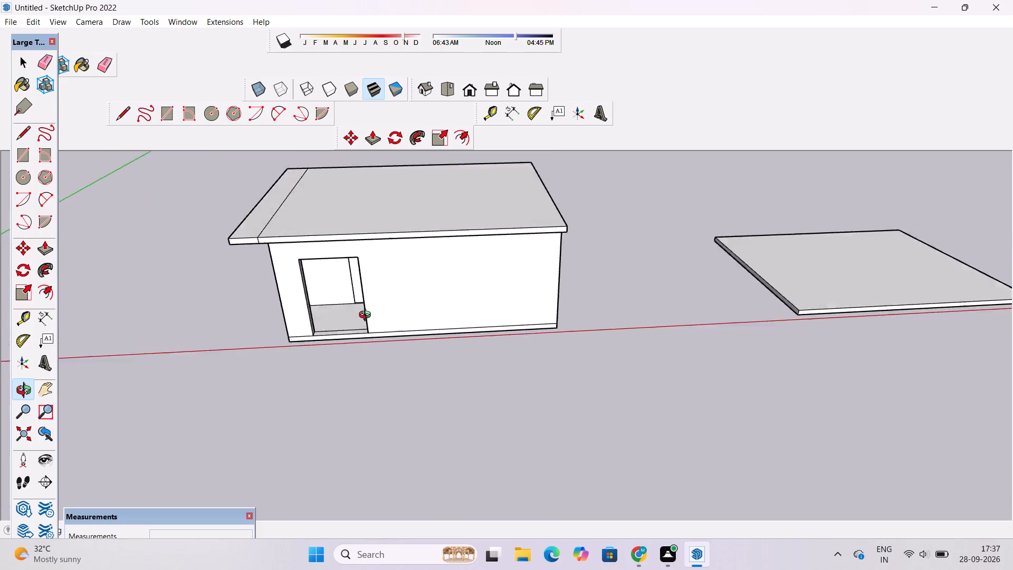
pyautogui.keyDown('shift'); pyautogui.moveTo(330, 306); pyautogui.dragTo(396, 346); pyautogui.keyUp('shift')
pyautogui.moveTo(392, 356); pyautogui.dragTo(414, 239)
pyautogui.scroll(3, 418, 226)
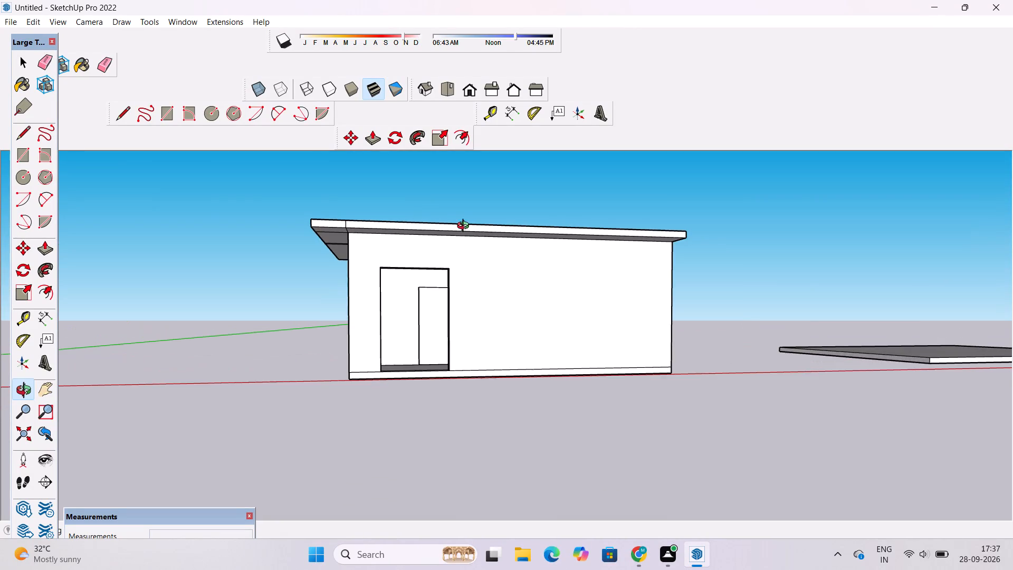
pyautogui.moveTo(466, 227); pyautogui.dragTo(474, 260)
pyautogui.scroll(4, 304, 279)
pyautogui.moveTo(322, 268); pyautogui.dragTo(466, 197)
pyautogui.keyDown('shift'); pyautogui.moveTo(469, 195); pyautogui.dragTo(433, 249); pyautogui.keyUp('shift')
pyautogui.moveTo(379, 271); pyautogui.dragTo(433, 269)
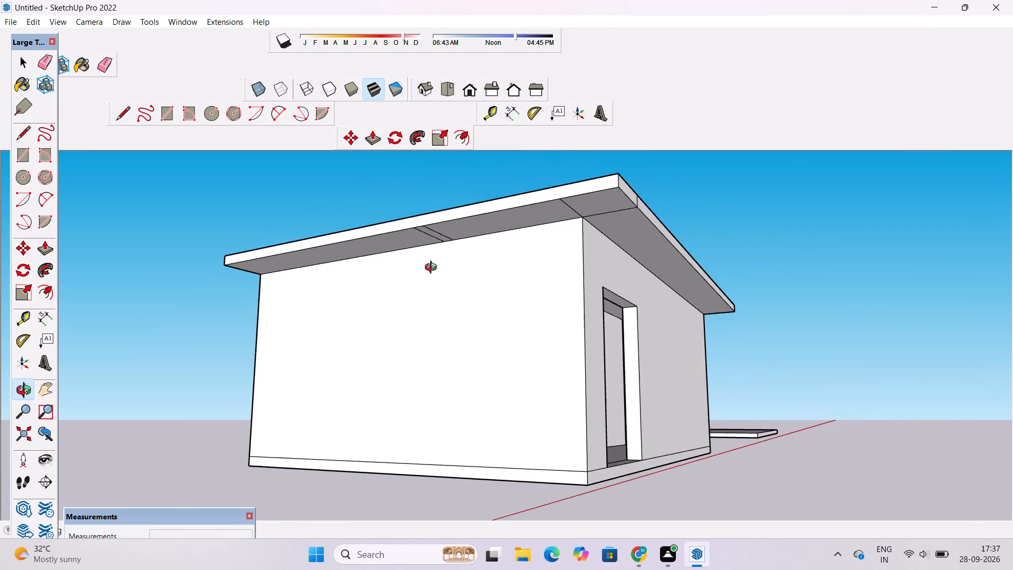
pyautogui.keyDown('shift'); pyautogui.moveTo(433, 269); pyautogui.dragTo(322, 318); pyautogui.keyUp('shift')
pyautogui.scroll(3, 322, 318)
pyautogui.moveTo(350, 313); pyautogui.dragTo(380, 299)
pyautogui.press('e')
pyautogui.scroll(4, 381, 293)
pyautogui.moveTo(370, 204); pyautogui.dragTo(361, 206)
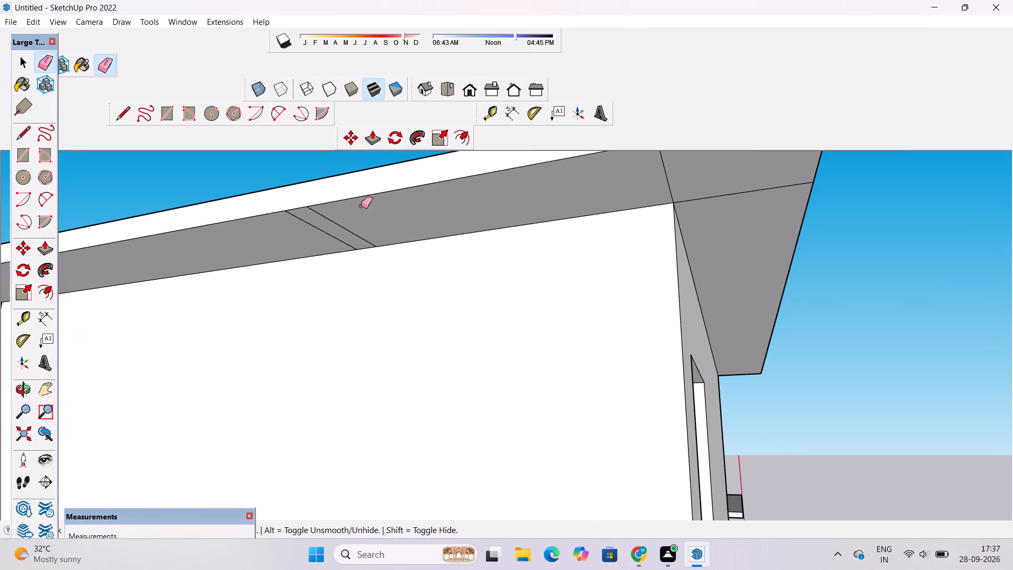
pyautogui.moveTo(361, 206); pyautogui.dragTo(322, 229)
# Erase the short vertical seam on the roof slab's front edge and the two underside seams meeting at the front-left wall corner.
pyautogui.scroll(-6, 300, 235)
pyautogui.scroll(1, 608, 206)
pyautogui.scroll(4, 541, 204)
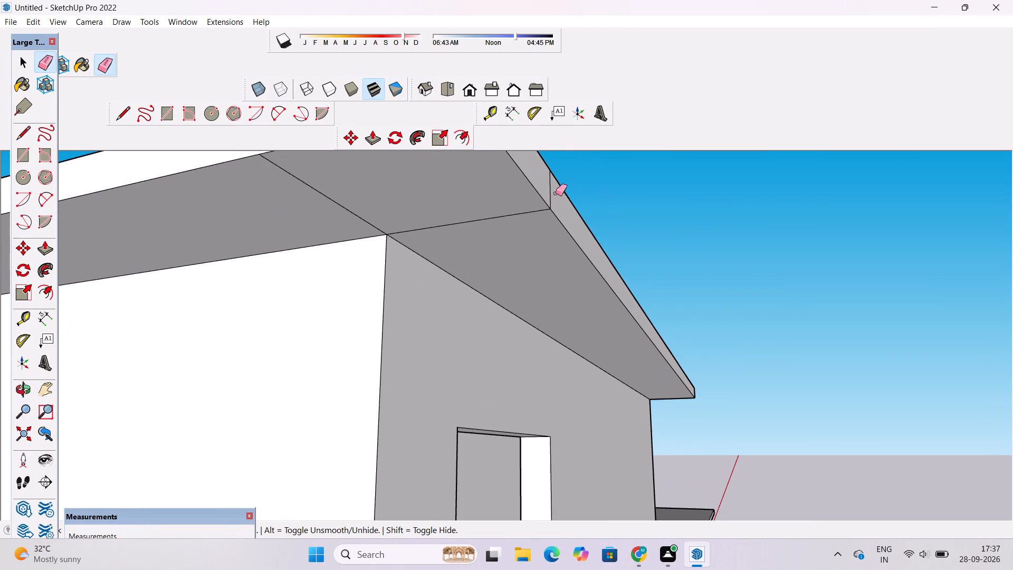
pyautogui.click(553, 194)
pyautogui.click(552, 199)
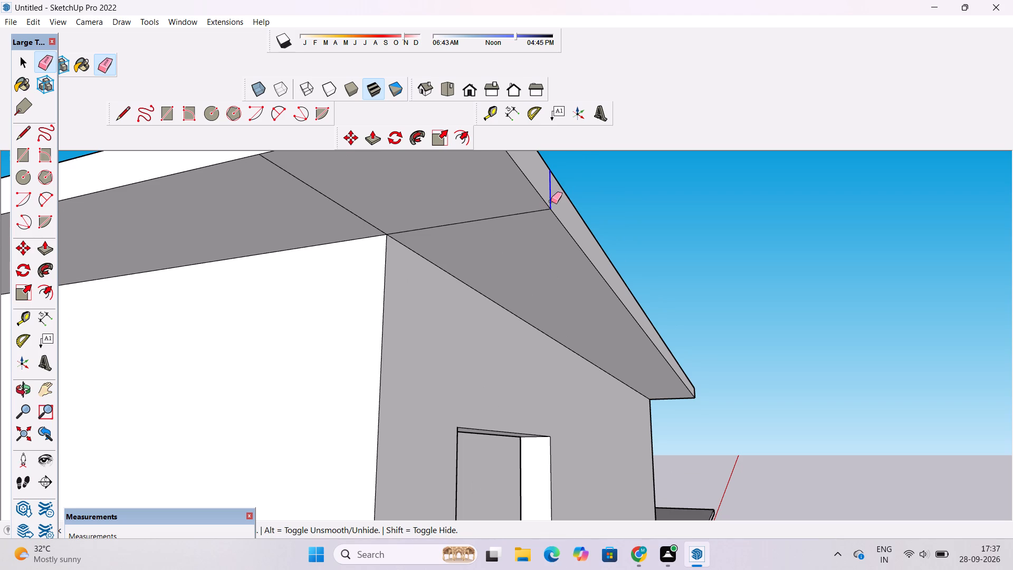
pyautogui.click(518, 215)
pyautogui.moveTo(370, 209); pyautogui.dragTo(362, 218)
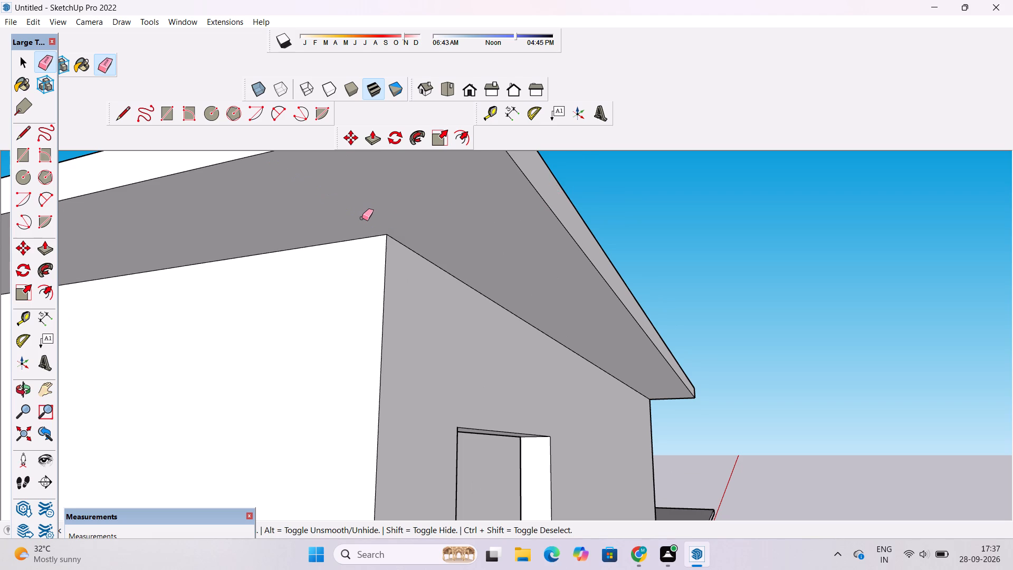
# Erase the seam line running across the top of the roof slab beside the left overhang.
pyautogui.press('o')
pyautogui.scroll(-7, 362, 218)
pyautogui.moveTo(614, 220); pyautogui.dragTo(565, 230)
pyautogui.scroll(-6, 437, 183)
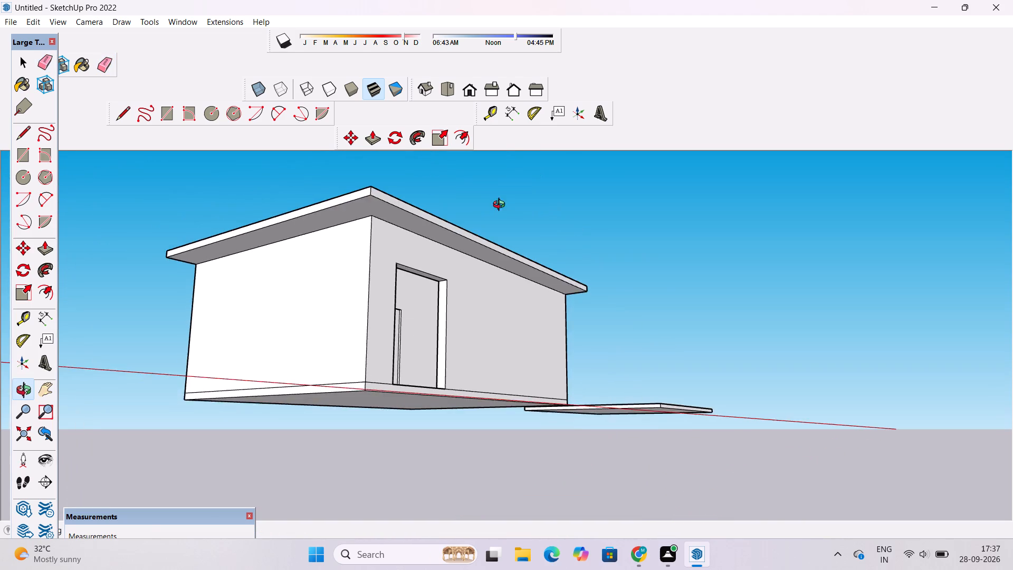
pyautogui.moveTo(502, 208); pyautogui.dragTo(498, 236)
pyautogui.scroll(-3, 527, 194)
pyautogui.moveTo(518, 245); pyautogui.dragTo(378, 317)
pyautogui.scroll(1, 368, 300)
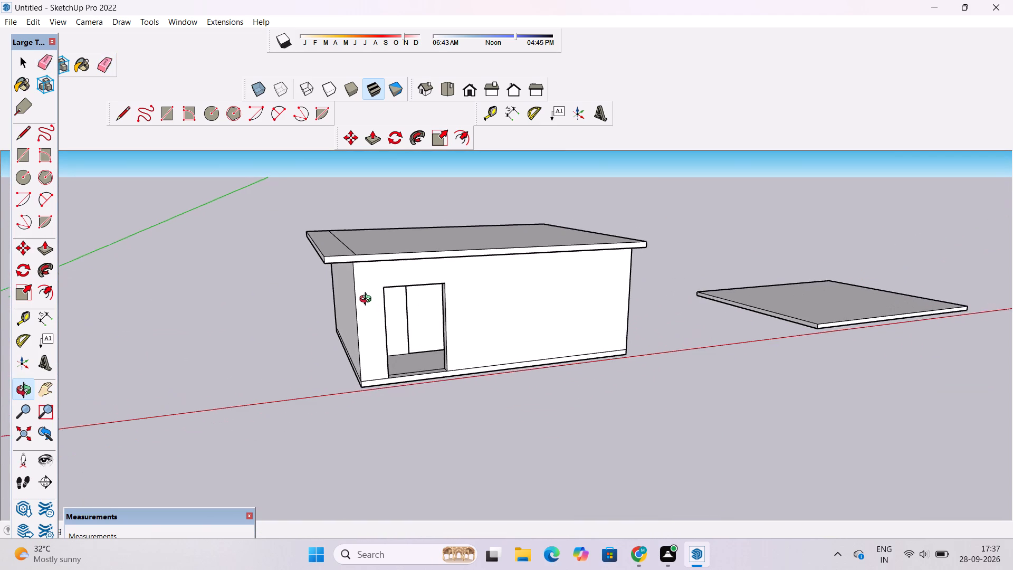
pyautogui.scroll(2, 368, 300)
pyautogui.keyDown('shift'); pyautogui.moveTo(368, 300); pyautogui.dragTo(416, 281); pyautogui.keyUp('shift')
pyautogui.scroll(5, 421, 317)
pyautogui.moveTo(534, 331); pyautogui.dragTo(495, 217)
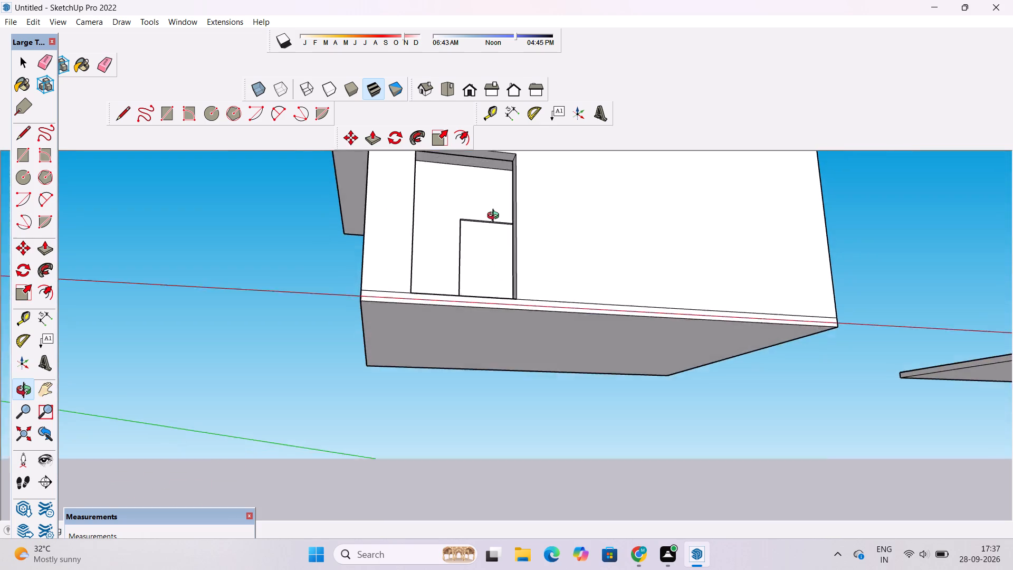
pyautogui.moveTo(495, 217); pyautogui.dragTo(443, 412)
pyautogui.scroll(-5, 444, 386)
pyautogui.click(376, 298)
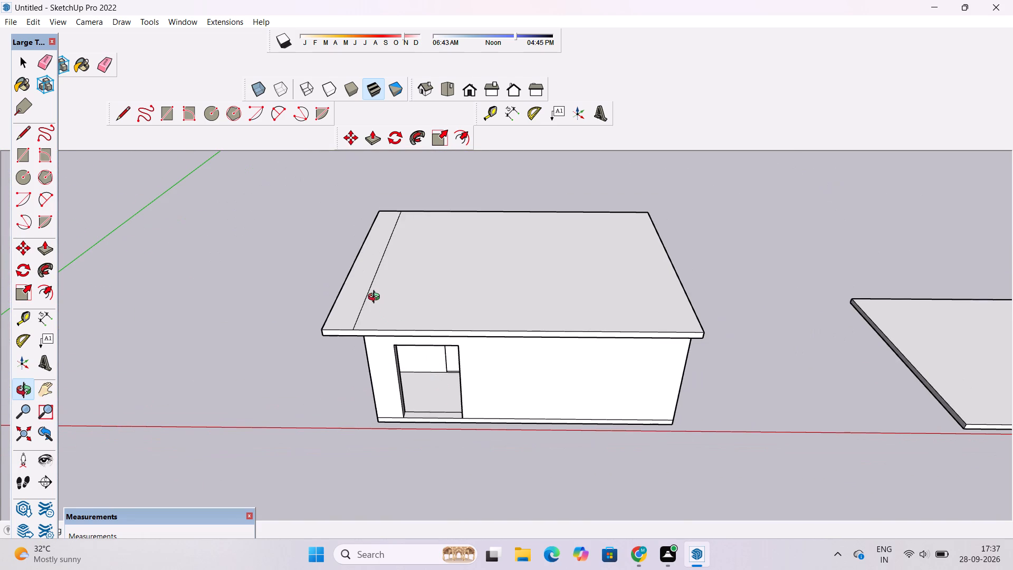
pyautogui.keyDown('shift'); pyautogui.moveTo(376, 298); pyautogui.dragTo(365, 329); pyautogui.keyUp('shift')
pyautogui.scroll(4, 518, 350)
pyautogui.keyDown('shift'); pyautogui.moveTo(518, 348); pyautogui.dragTo(407, 369); pyautogui.keyUp('shift')
pyautogui.keyDown('shift'); pyautogui.scroll(2, 380, 369); pyautogui.keyUp('shift')
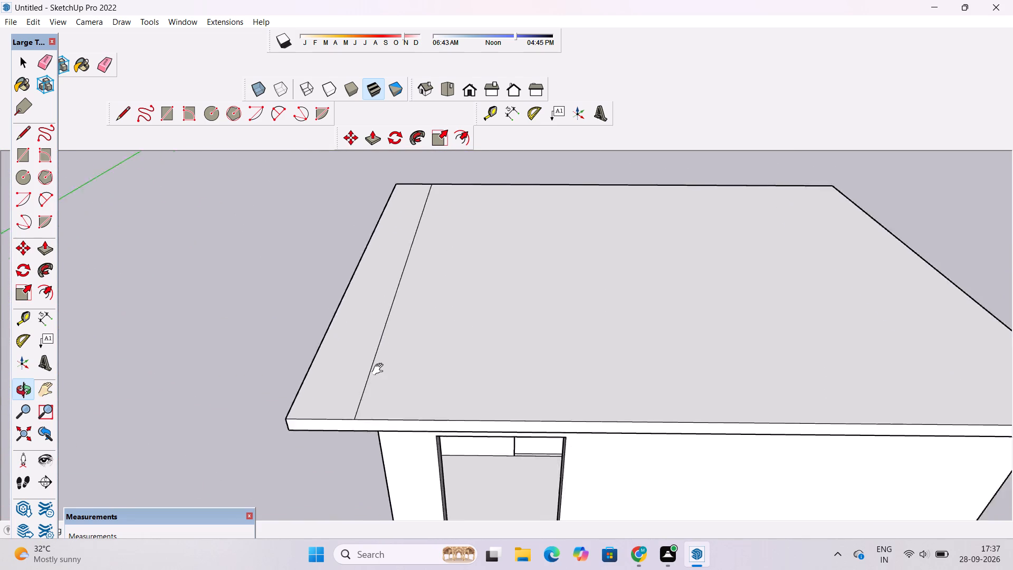
pyautogui.keyDown('shift'); pyautogui.scroll(7, 380, 369); pyautogui.keyUp('shift')
pyautogui.keyDown('shift'); pyautogui.moveTo(378, 367); pyautogui.dragTo(324, 378); pyautogui.keyUp('shift')
pyautogui.press('e')
pyautogui.moveTo(317, 344); pyautogui.dragTo(327, 370)
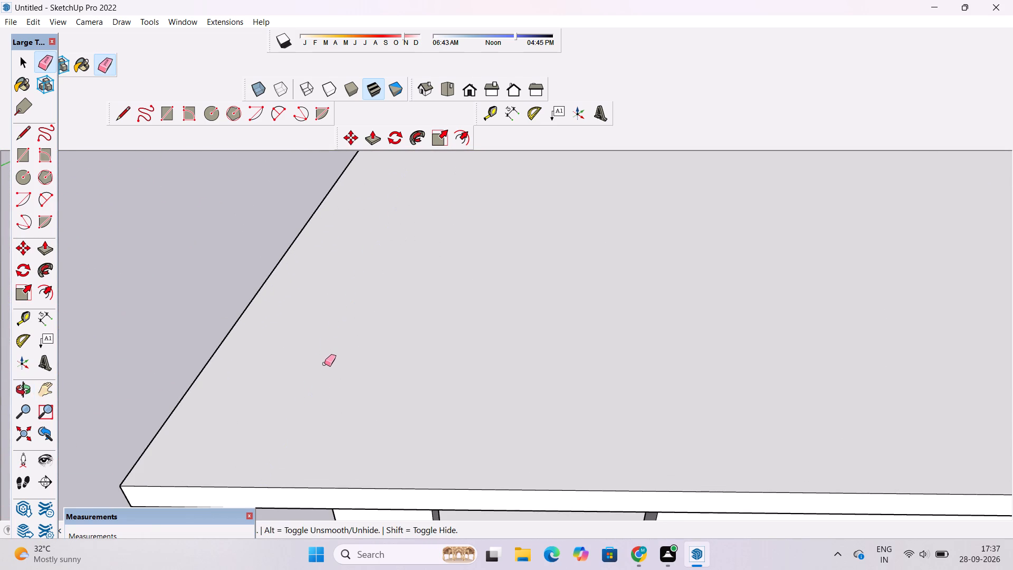
# Examine the extended roof slab, front wall and entrance opening from several angles.
pyautogui.press('o')
pyautogui.scroll(-8, 324, 363)
pyautogui.moveTo(341, 394); pyautogui.dragTo(364, 348)
pyautogui.scroll(-5, 371, 332)
pyautogui.scroll(1, 371, 332)
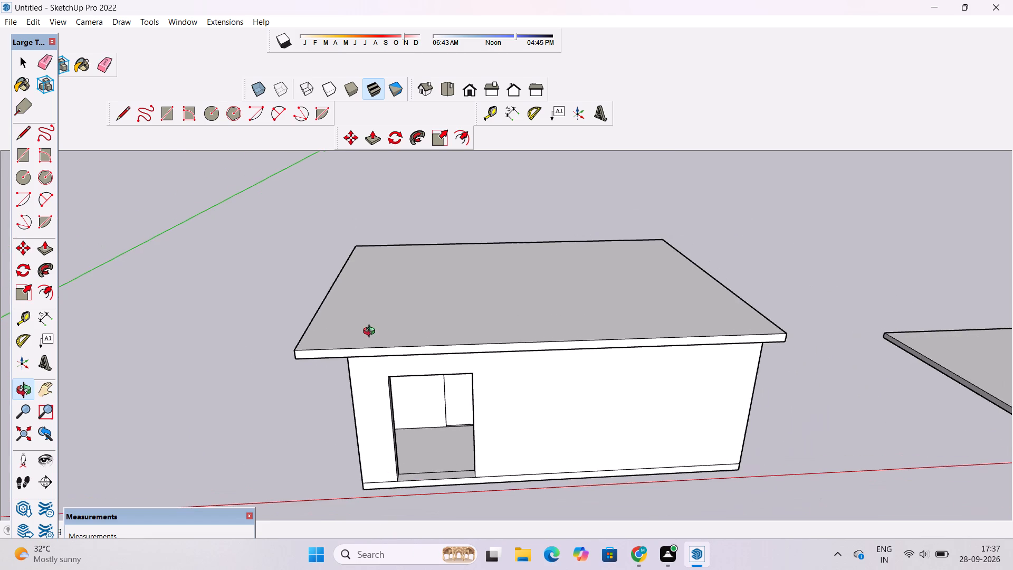
pyautogui.moveTo(371, 359); pyautogui.dragTo(399, 277)
pyautogui.scroll(4, 398, 315)
pyautogui.scroll(-2, 387, 352)
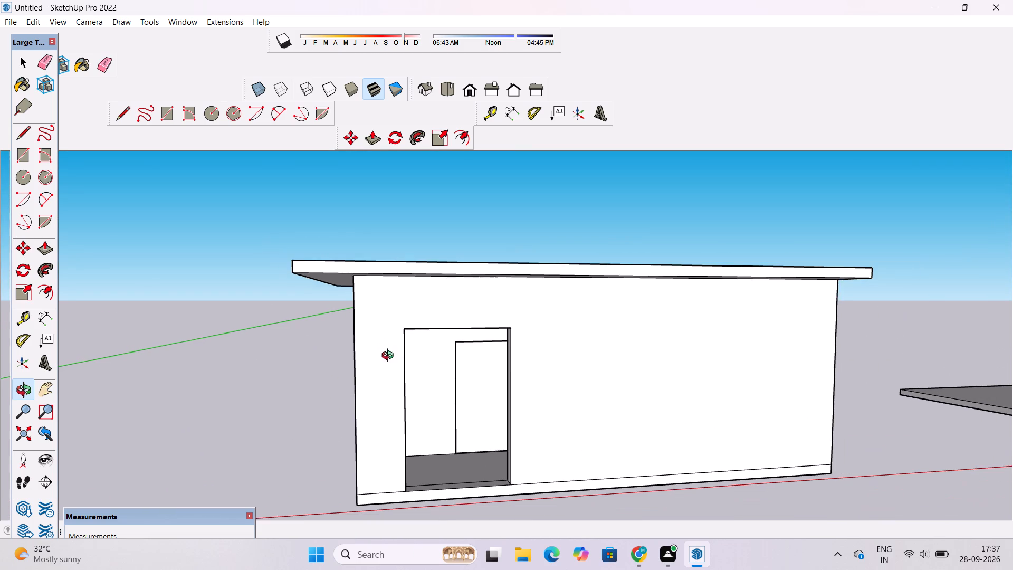
pyautogui.keyDown('shift'); pyautogui.moveTo(390, 357); pyautogui.dragTo(397, 348); pyautogui.keyUp('shift')
pyautogui.keyDown('shift'); pyautogui.moveTo(356, 375); pyautogui.dragTo(396, 345); pyautogui.keyUp('shift')
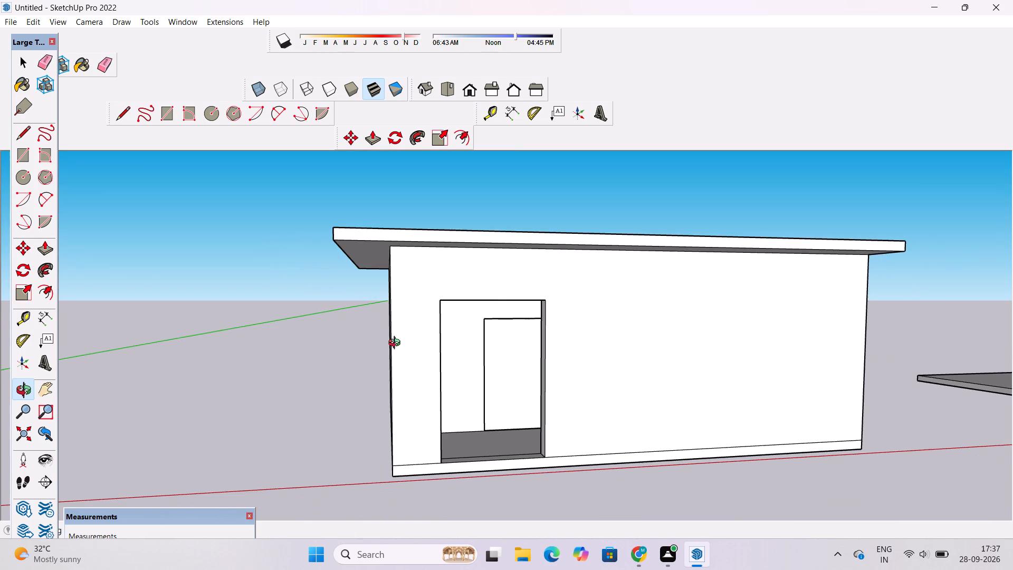
pyautogui.moveTo(393, 349); pyautogui.dragTo(536, 409)
pyautogui.moveTo(530, 416); pyautogui.dragTo(480, 336)
pyautogui.keyDown('shift'); pyautogui.scroll(-5, 479, 335); pyautogui.keyUp('shift')
pyautogui.keyDown('shift'); pyautogui.moveTo(446, 398); pyautogui.dragTo(442, 353); pyautogui.keyUp('shift')
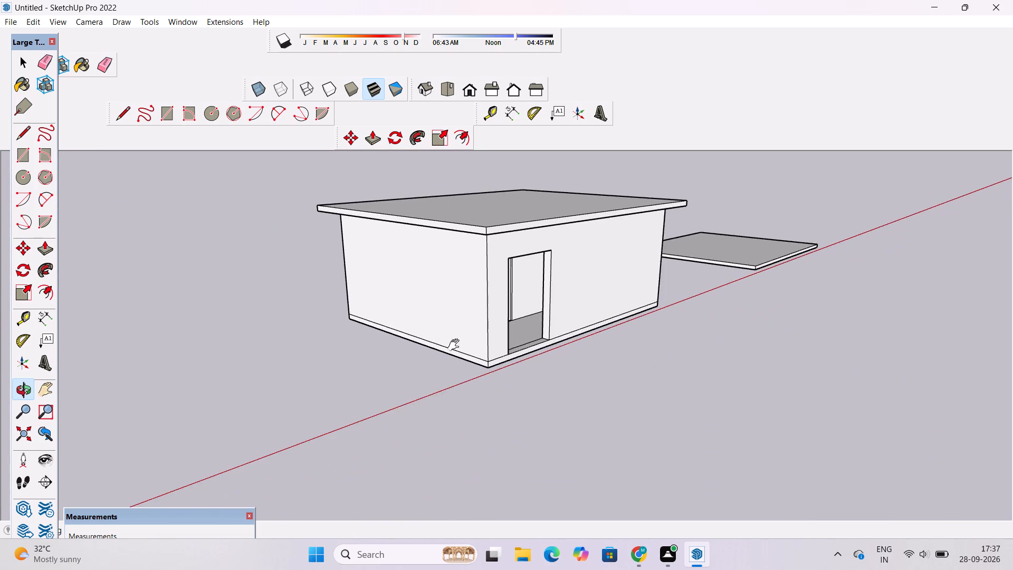
pyautogui.moveTo(456, 347); pyautogui.dragTo(457, 369)
pyautogui.scroll(3, 457, 369)
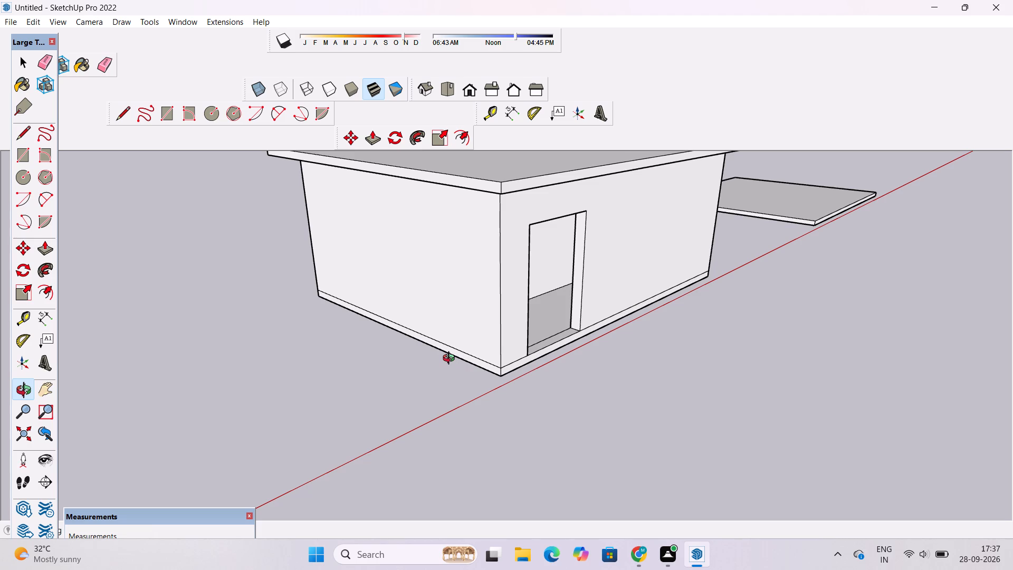
pyautogui.scroll(-1, 448, 356)
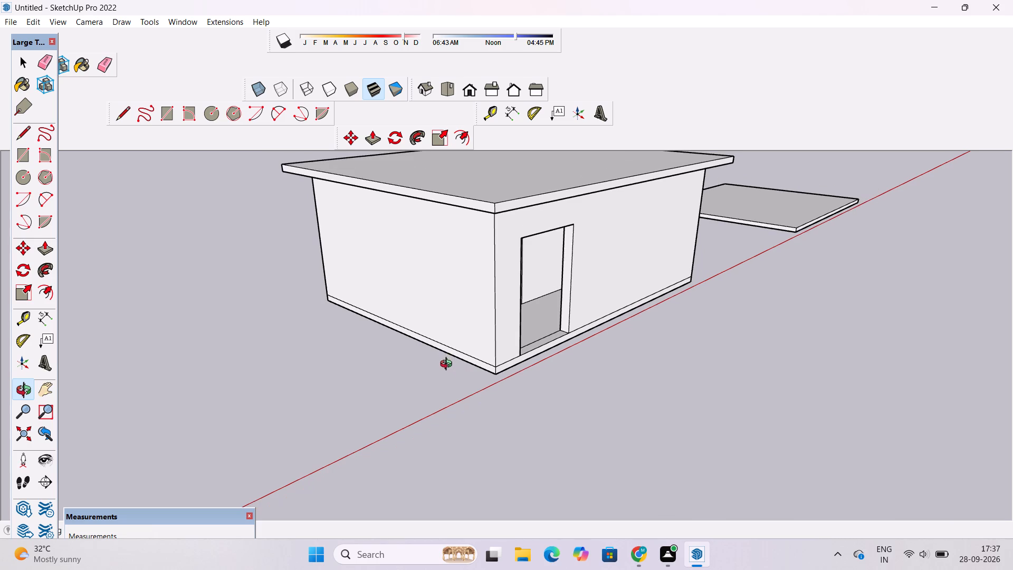
pyautogui.keyDown('shift'); pyautogui.moveTo(447, 365); pyautogui.dragTo(443, 339); pyautogui.keyUp('shift')
pyautogui.scroll(2, 443, 338)
pyautogui.keyDown('shift'); pyautogui.moveTo(446, 336); pyautogui.dragTo(379, 372); pyautogui.keyUp('shift')
pyautogui.scroll(-5, 378, 373)
pyautogui.moveTo(444, 379); pyautogui.dragTo(375, 379)
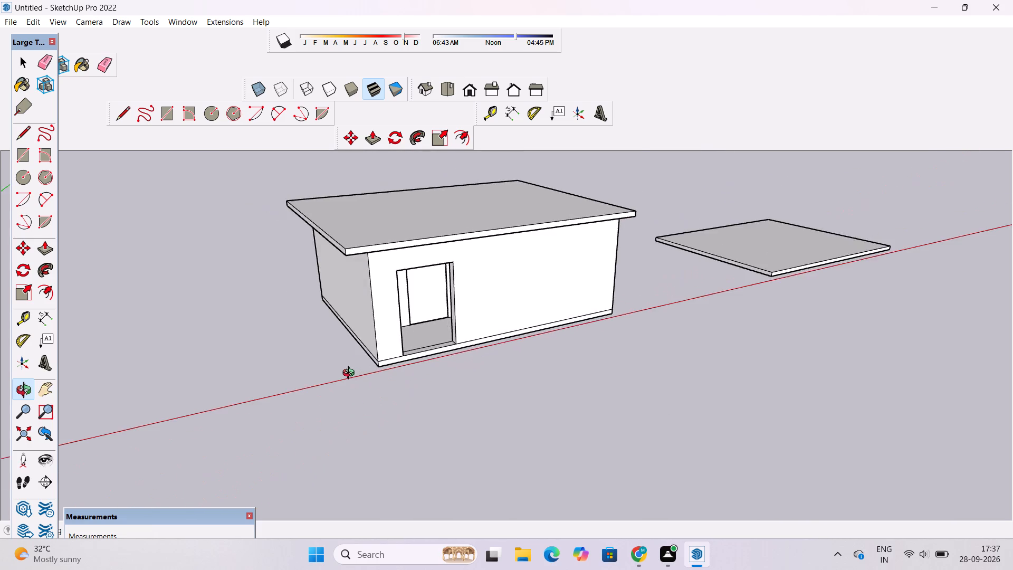
# Push/Pull the base slab's left side face outward 13' 9" to form a platform beside the house.
pyautogui.scroll(3, 351, 374)
pyautogui.keyDown('shift'); pyautogui.moveTo(351, 374); pyautogui.dragTo(356, 406); pyautogui.keyUp('shift')
pyautogui.scroll(-4, 355, 406)
pyautogui.moveTo(330, 391); pyautogui.dragTo(398, 324)
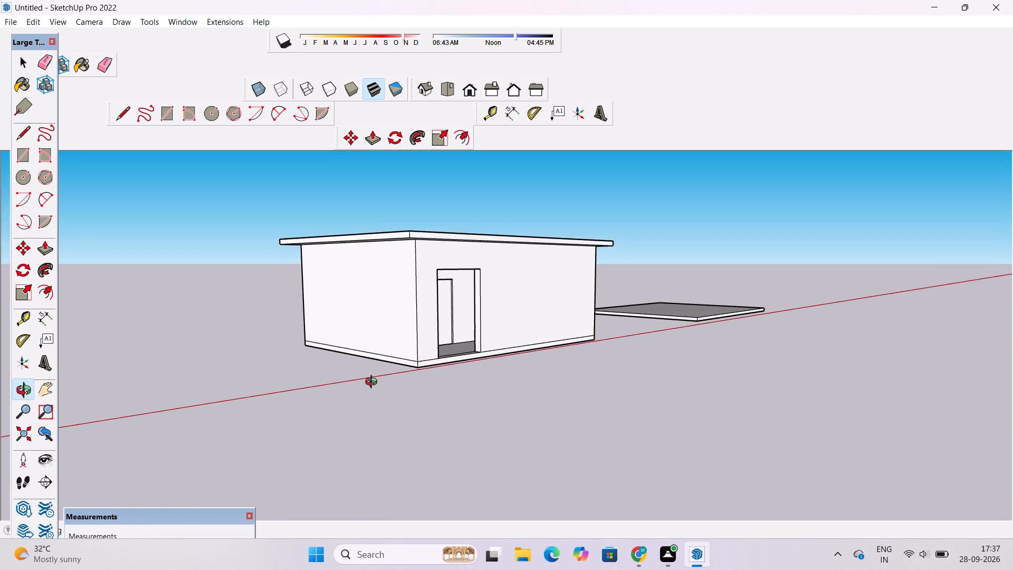
pyautogui.moveTo(374, 385); pyautogui.dragTo(419, 433)
pyautogui.keyDown('shift'); pyautogui.moveTo(412, 441); pyautogui.dragTo(409, 405); pyautogui.keyUp('shift')
pyautogui.moveTo(421, 383); pyautogui.dragTo(387, 398)
pyautogui.press('p')
pyautogui.scroll(4, 385, 388)
pyautogui.click(423, 360)
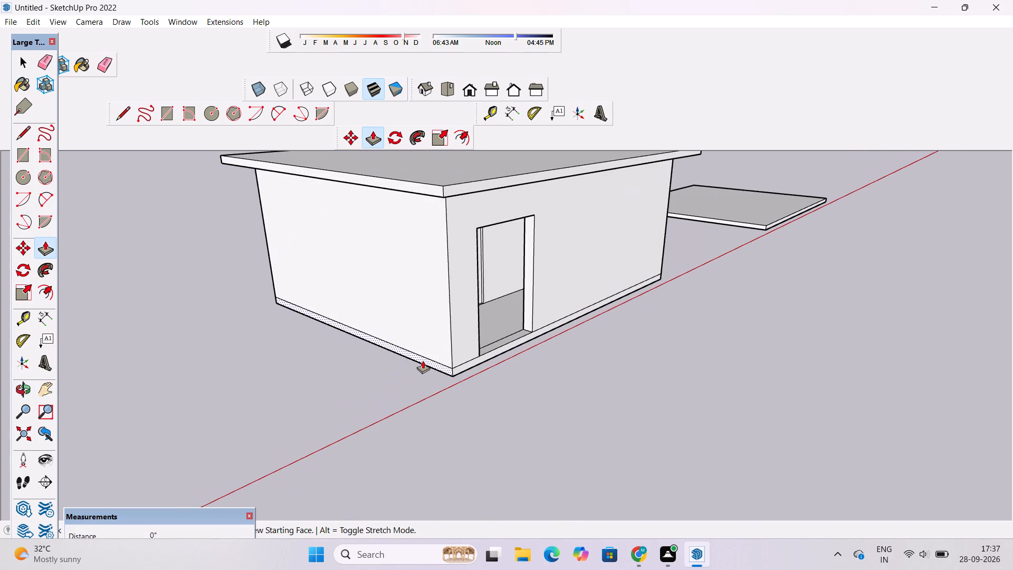
pyautogui.scroll(-4, 402, 368)
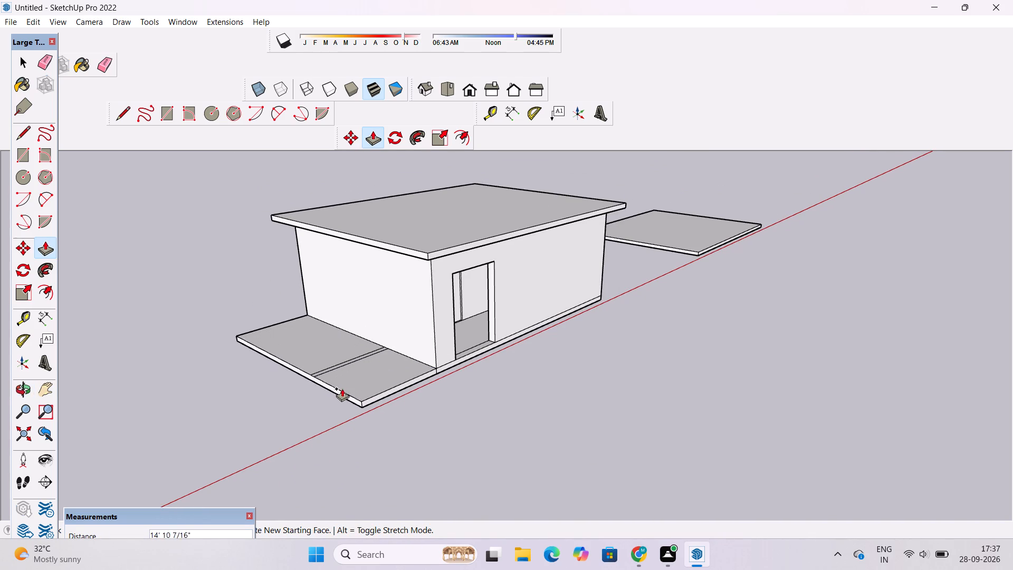
pyautogui.click(344, 382)
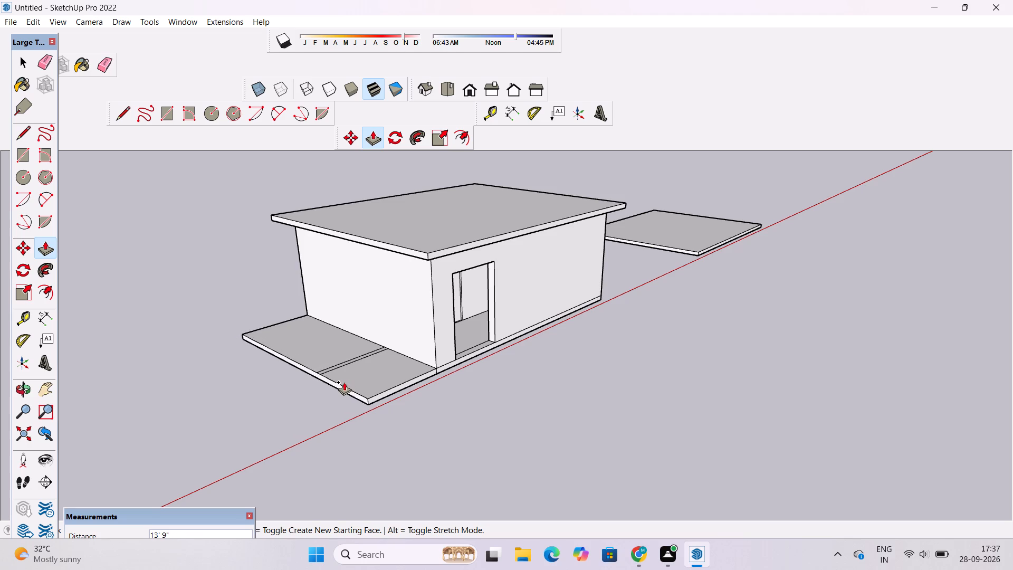
# Examine the left base extension, front wall, entrance opening and right side of the house from several angles.
pyautogui.press('o')
pyautogui.moveTo(412, 416); pyautogui.dragTo(329, 408)
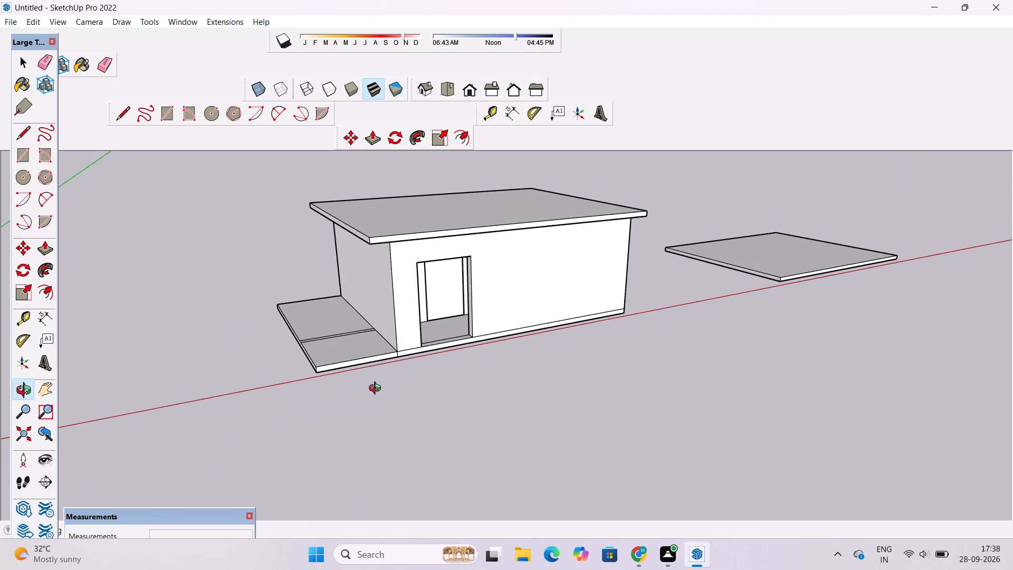
pyautogui.scroll(-4, 377, 389)
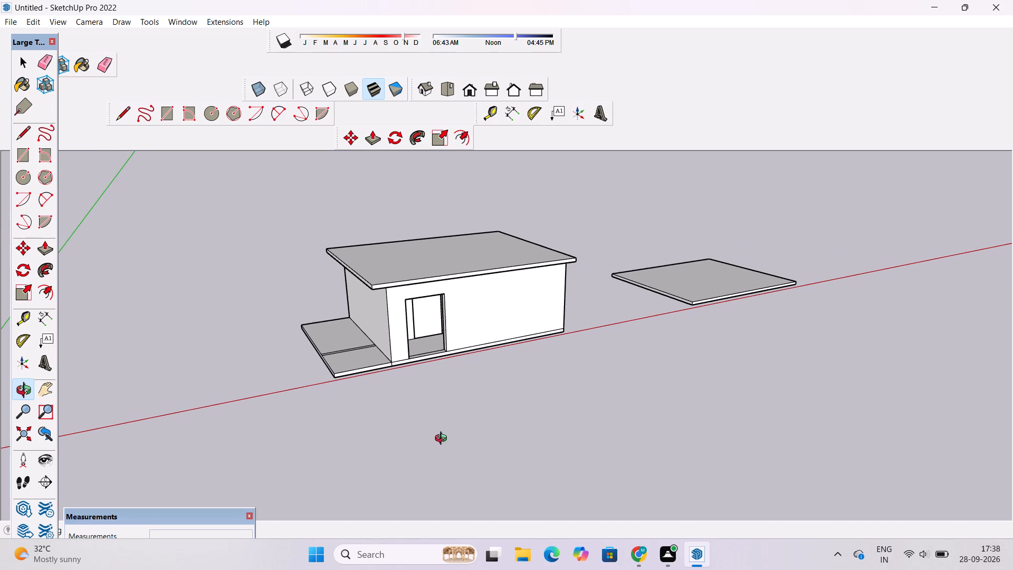
pyautogui.scroll(2, 447, 438)
pyautogui.moveTo(370, 338); pyautogui.dragTo(305, 396)
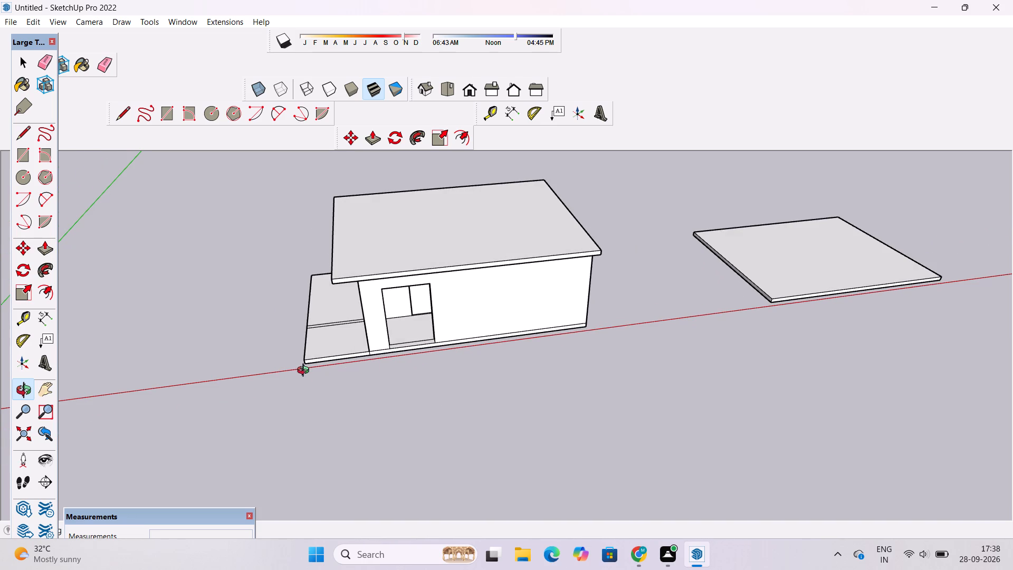
pyautogui.moveTo(353, 377); pyautogui.dragTo(315, 361)
pyautogui.scroll(3, 306, 354)
pyautogui.keyDown('shift'); pyautogui.moveTo(321, 338); pyautogui.dragTo(333, 407); pyautogui.keyUp('shift')
pyautogui.scroll(4, 334, 401)
pyautogui.moveTo(334, 401); pyautogui.dragTo(375, 343)
pyautogui.scroll(4, 399, 309)
pyautogui.moveTo(400, 316); pyautogui.dragTo(513, 362)
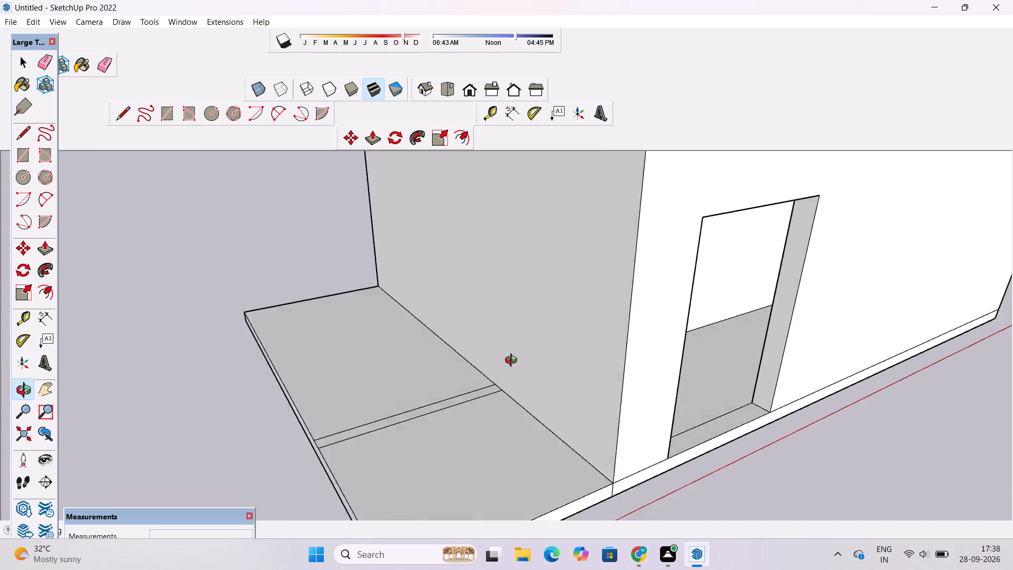
pyautogui.moveTo(513, 362); pyautogui.dragTo(544, 365)
pyautogui.scroll(-4, 558, 346)
pyautogui.keyDown('shift'); pyautogui.moveTo(537, 347); pyautogui.dragTo(404, 362); pyautogui.keyUp('shift')
pyautogui.moveTo(402, 368); pyautogui.dragTo(189, 368)
pyautogui.scroll(-6, 184, 365)
pyautogui.moveTo(528, 365); pyautogui.dragTo(475, 366)
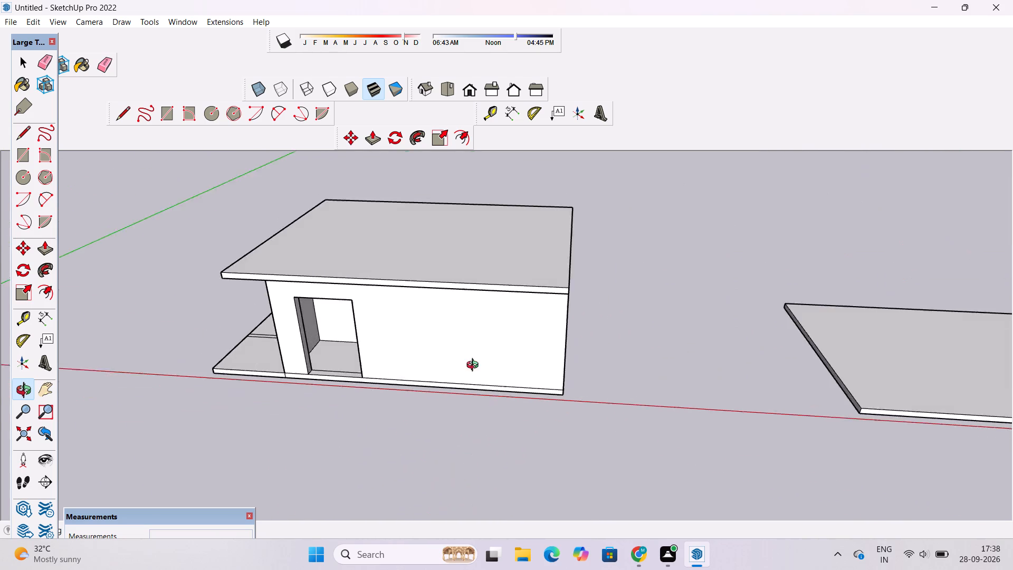
pyautogui.moveTo(475, 366); pyautogui.dragTo(418, 362)
pyautogui.scroll(5, 442, 358)
pyautogui.moveTo(560, 350); pyautogui.dragTo(413, 349)
pyautogui.moveTo(359, 342); pyautogui.dragTo(657, 350)
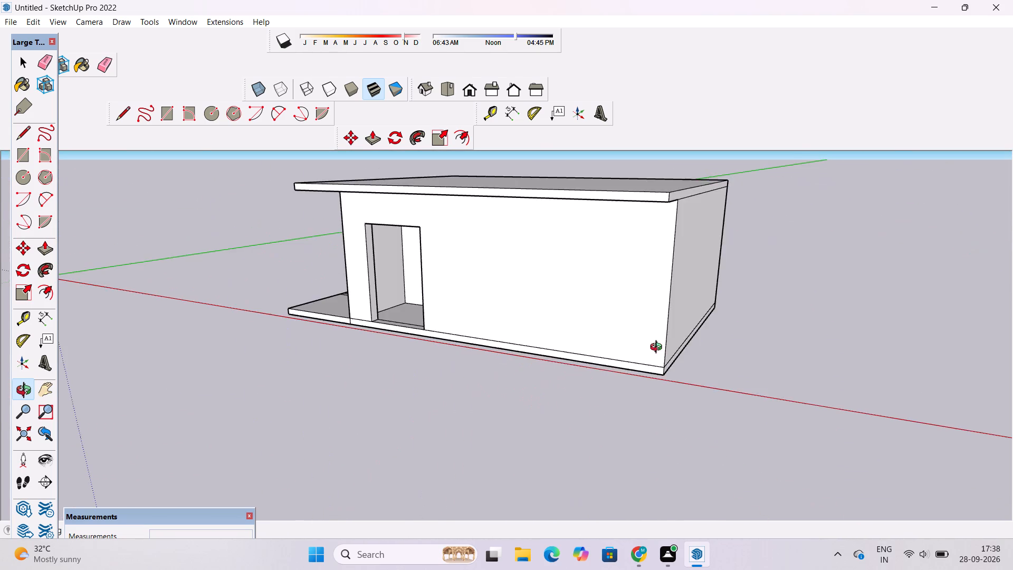
pyautogui.keyDown('shift'); pyautogui.moveTo(659, 340); pyautogui.dragTo(446, 335); pyautogui.keyUp('shift')
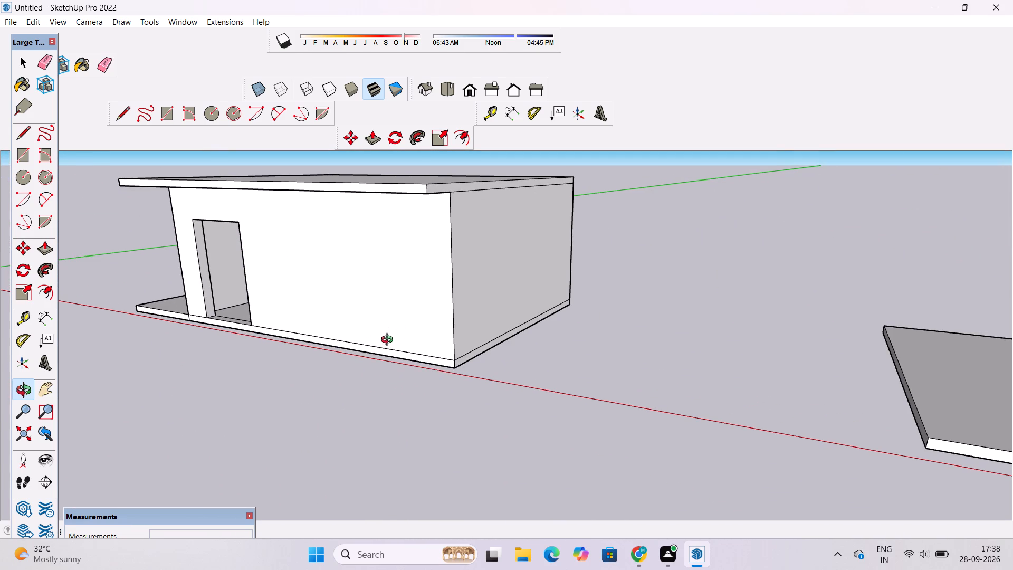
pyautogui.scroll(3, 390, 340)
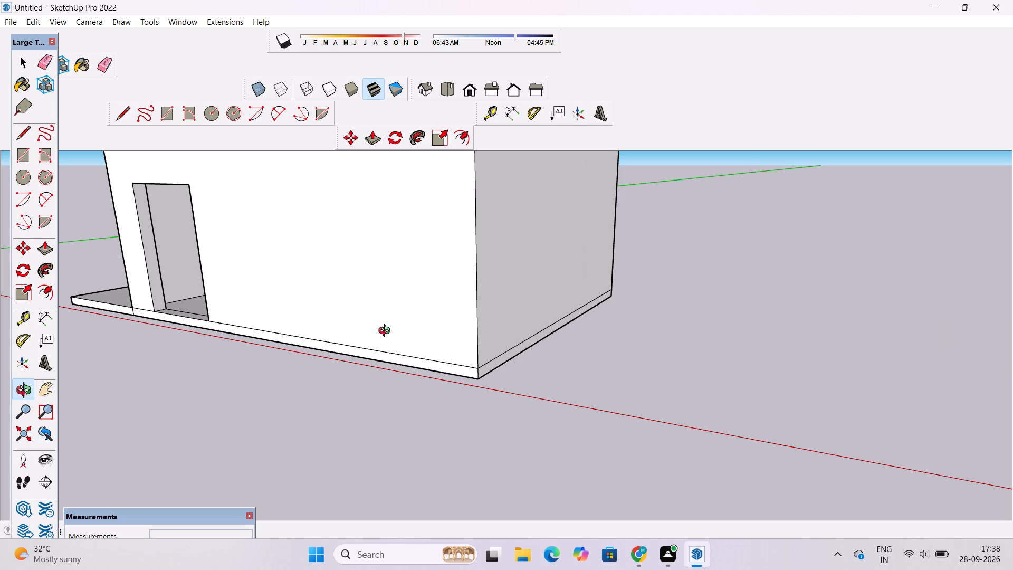
pyautogui.scroll(-5, 387, 332)
pyautogui.scroll(1, 382, 332)
pyautogui.moveTo(382, 332); pyautogui.dragTo(413, 340)
pyautogui.moveTo(459, 346); pyautogui.dragTo(543, 326)
pyautogui.keyDown('shift'); pyautogui.moveTo(539, 331); pyautogui.dragTo(367, 378); pyautogui.keyUp('shift')
pyautogui.scroll(3, 360, 381)
pyautogui.moveTo(350, 386); pyautogui.dragTo(331, 390)
pyautogui.moveTo(297, 397); pyautogui.dragTo(381, 404)
pyautogui.keyDown('shift'); pyautogui.moveTo(402, 393); pyautogui.dragTo(342, 393); pyautogui.keyUp('shift')
pyautogui.scroll(2, 335, 389)
pyautogui.moveTo(495, 356); pyautogui.dragTo(331, 378)
pyautogui.keyDown('shift'); pyautogui.moveTo(350, 388); pyautogui.dragTo(320, 368); pyautogui.keyUp('shift')
pyautogui.scroll(-4, 323, 367)
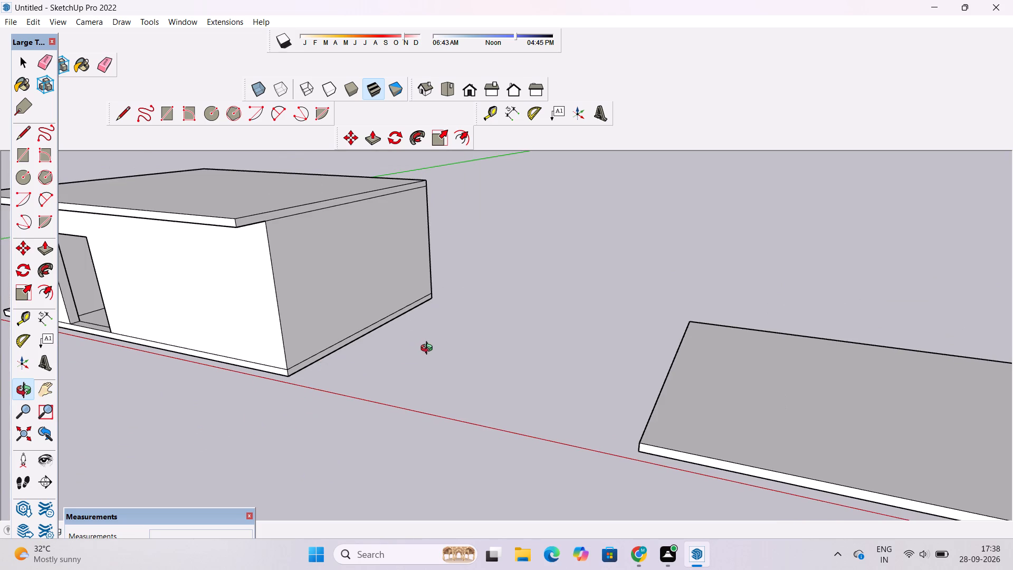
pyautogui.scroll(-6, 357, 361)
pyautogui.scroll(5, 338, 360)
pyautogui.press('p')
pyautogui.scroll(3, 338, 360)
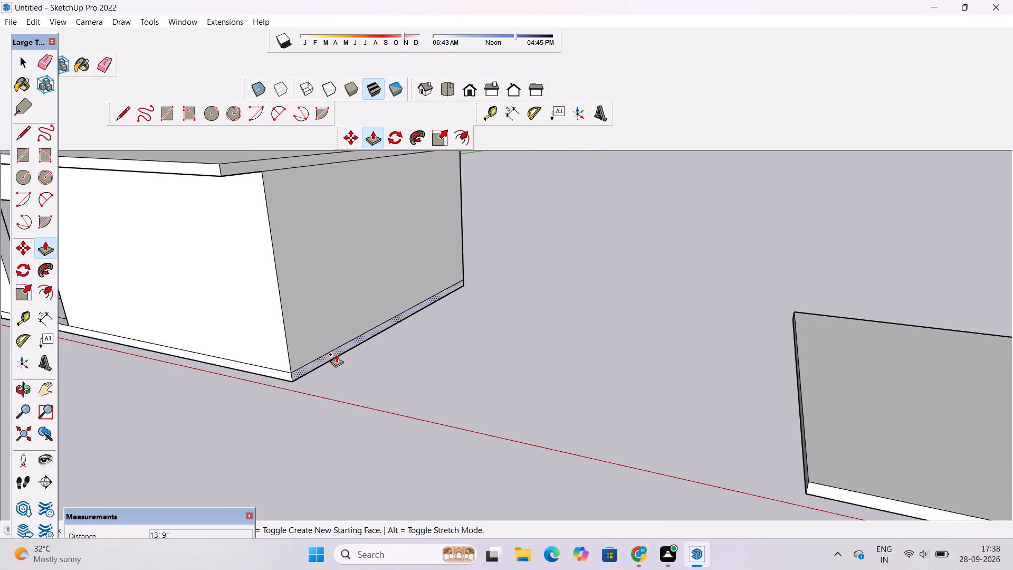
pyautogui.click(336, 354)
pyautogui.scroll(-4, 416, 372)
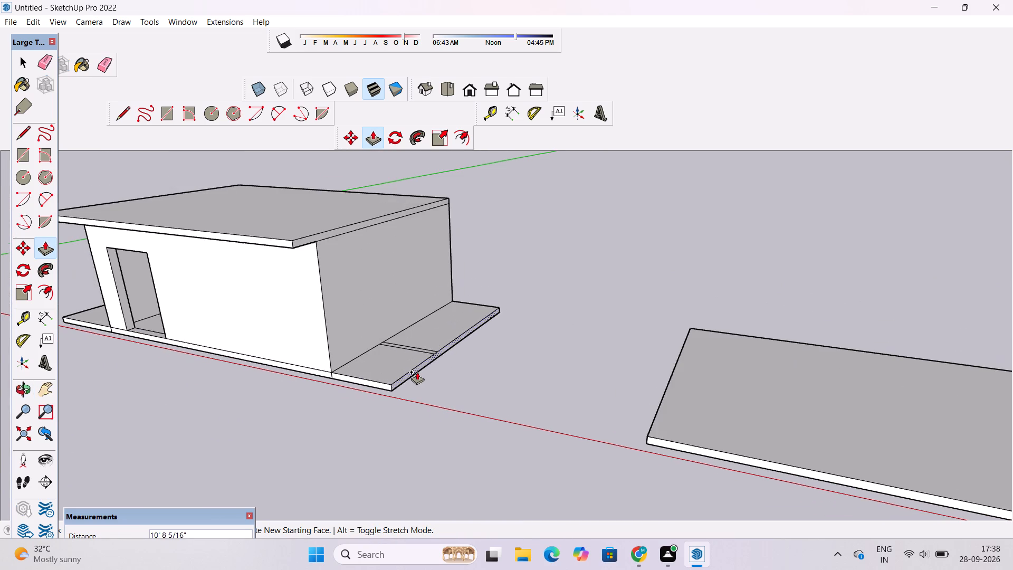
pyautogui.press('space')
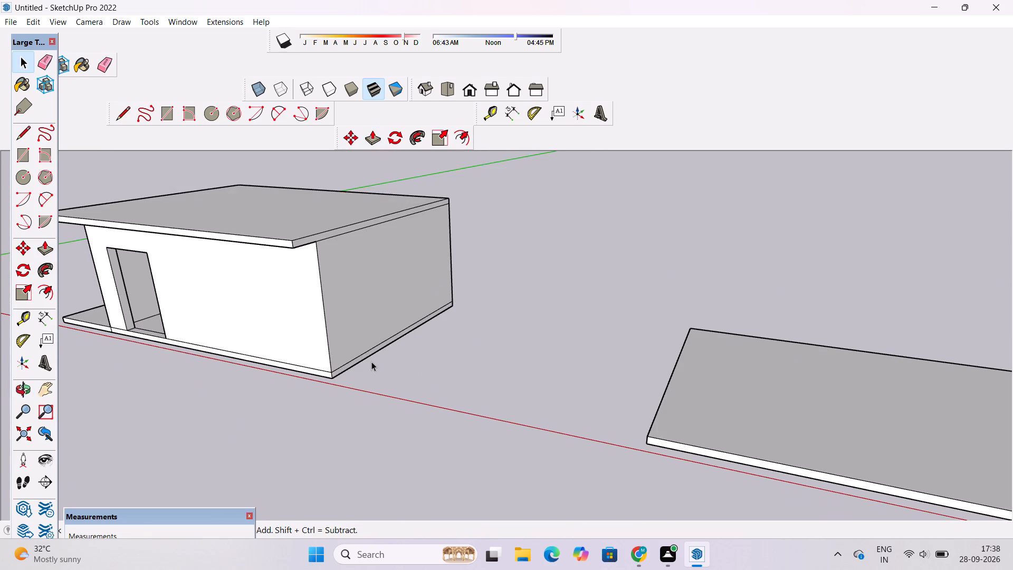
# Push/Pull the base slab's right side face outward 15'.
pyautogui.press('p')
pyautogui.scroll(4, 366, 362)
pyautogui.click(362, 354)
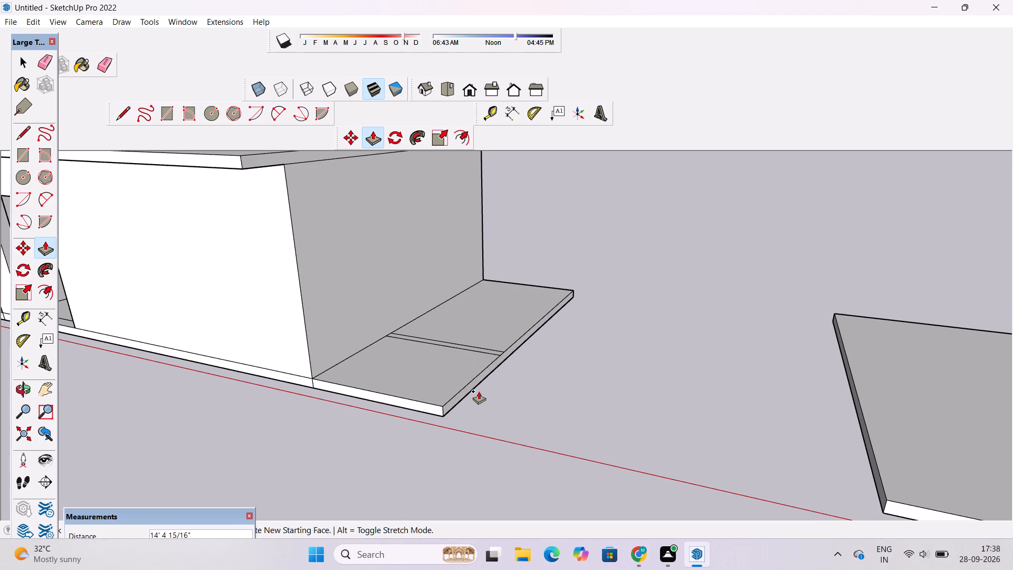
pyautogui.write("15'")
pyautogui.press('Return')
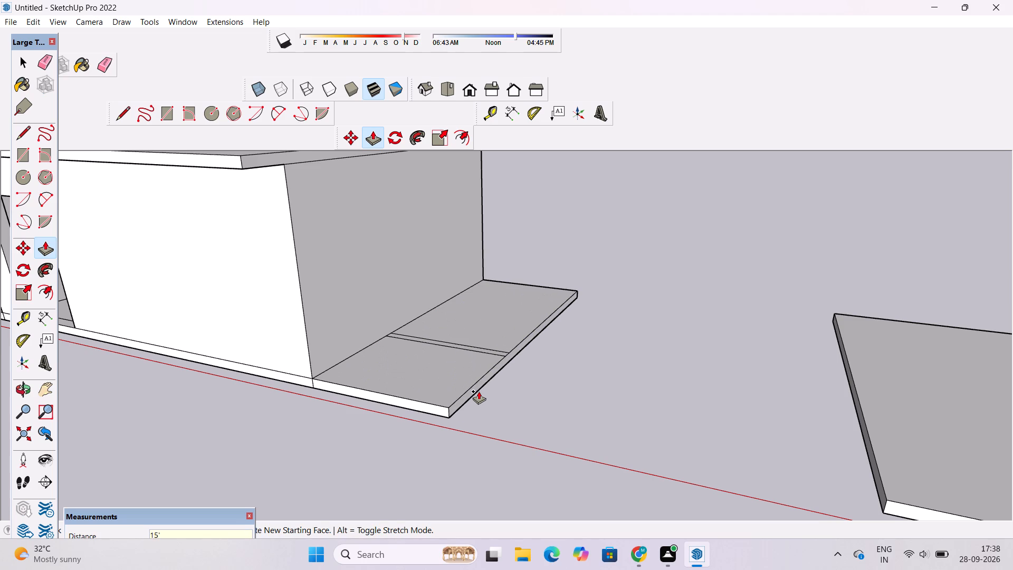
# Examine the base slab's extensions on both sides of the house from the front.
pyautogui.press('o')
pyautogui.scroll(-7, 476, 393)
pyautogui.moveTo(436, 419); pyautogui.dragTo(468, 382)
pyautogui.moveTo(434, 401); pyautogui.dragTo(495, 393)
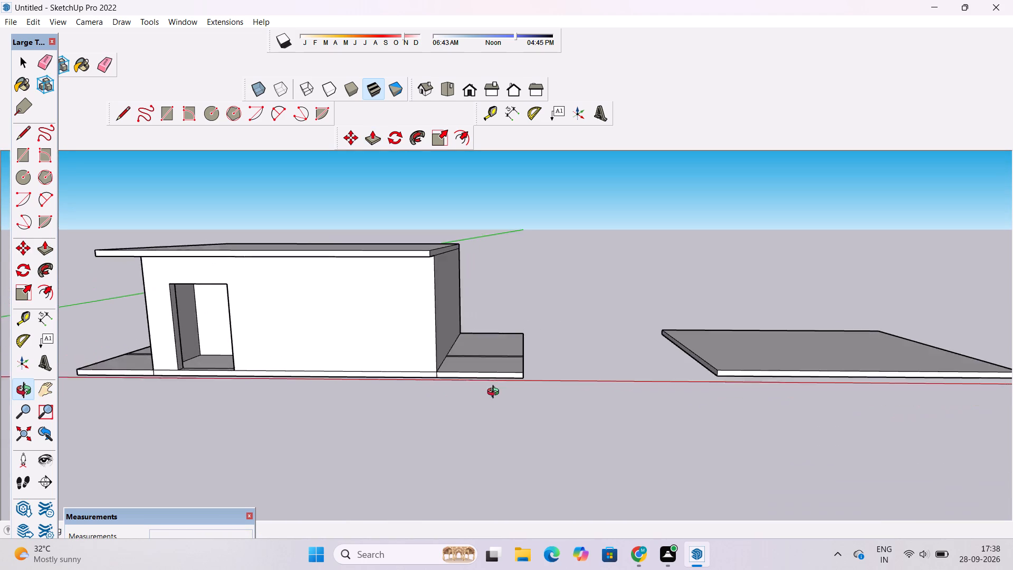
pyautogui.moveTo(495, 393); pyautogui.dragTo(499, 393)
pyautogui.scroll(-5, 507, 389)
pyautogui.keyDown('shift'); pyautogui.moveTo(443, 401); pyautogui.dragTo(578, 375); pyautogui.keyUp('shift')
pyautogui.scroll(3, 527, 354)
pyautogui.moveTo(466, 372); pyautogui.dragTo(469, 336)
pyautogui.click(469, 335)
pyautogui.scroll(4, 428, 297)
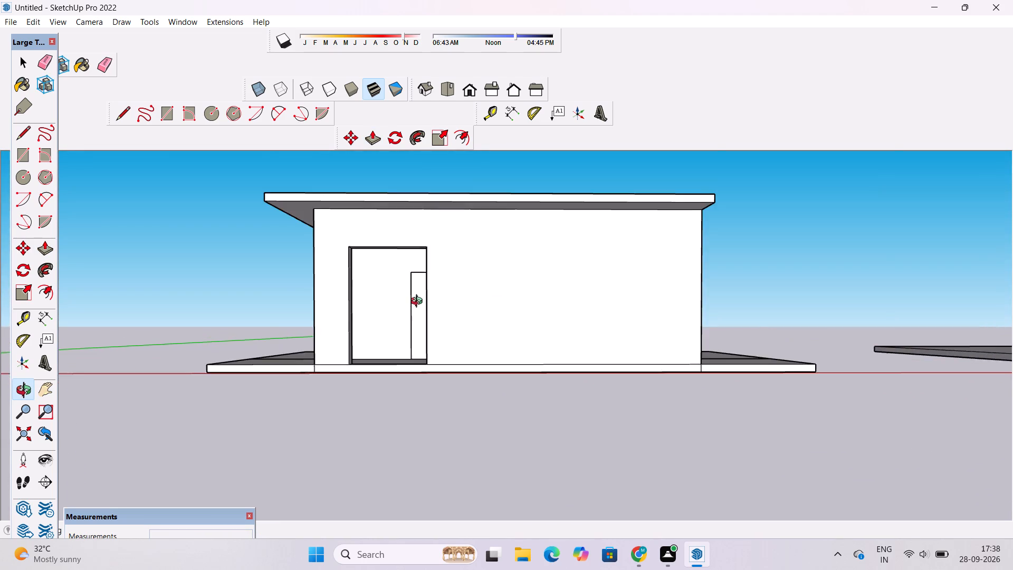
pyautogui.moveTo(404, 322); pyautogui.dragTo(423, 397)
pyautogui.scroll(4, 414, 392)
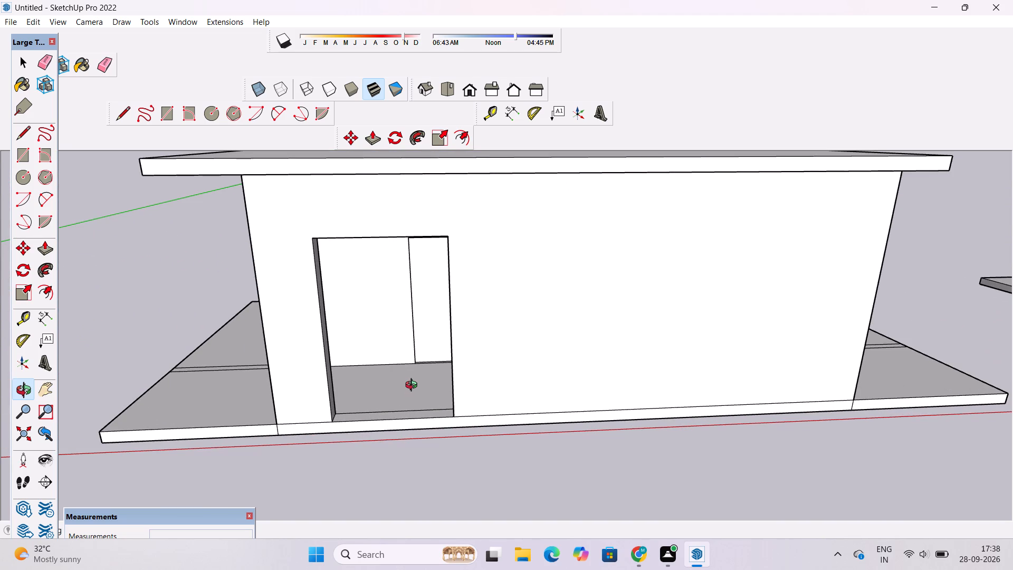
# Erase the two parallel seam lines crossing the top of the base slab's left extension.
pyautogui.scroll(-3, 414, 386)
pyautogui.keyDown('shift'); pyautogui.moveTo(420, 393); pyautogui.dragTo(546, 374); pyautogui.keyUp('shift')
pyautogui.keyDown('shift'); pyautogui.moveTo(548, 385); pyautogui.dragTo(555, 434); pyautogui.keyUp('shift')
pyautogui.scroll(4, 406, 369)
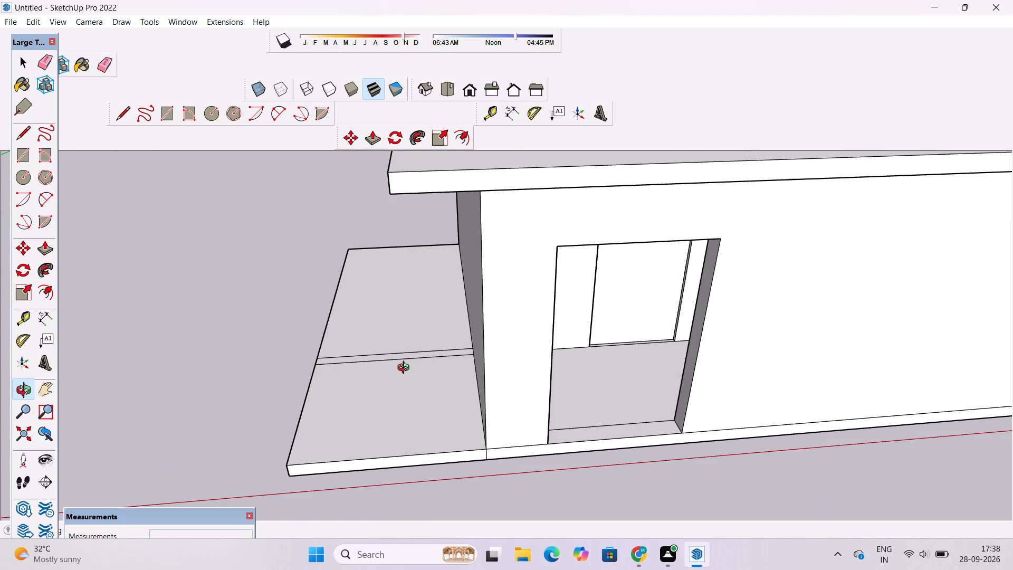
pyautogui.moveTo(404, 369); pyautogui.dragTo(501, 332)
pyautogui.scroll(4, 351, 377)
pyautogui.keyDown('shift'); pyautogui.moveTo(350, 377); pyautogui.dragTo(317, 404); pyautogui.keyUp('shift')
pyautogui.keyDown('shift'); pyautogui.click(317, 404); pyautogui.keyUp('shift')
pyautogui.press('e')
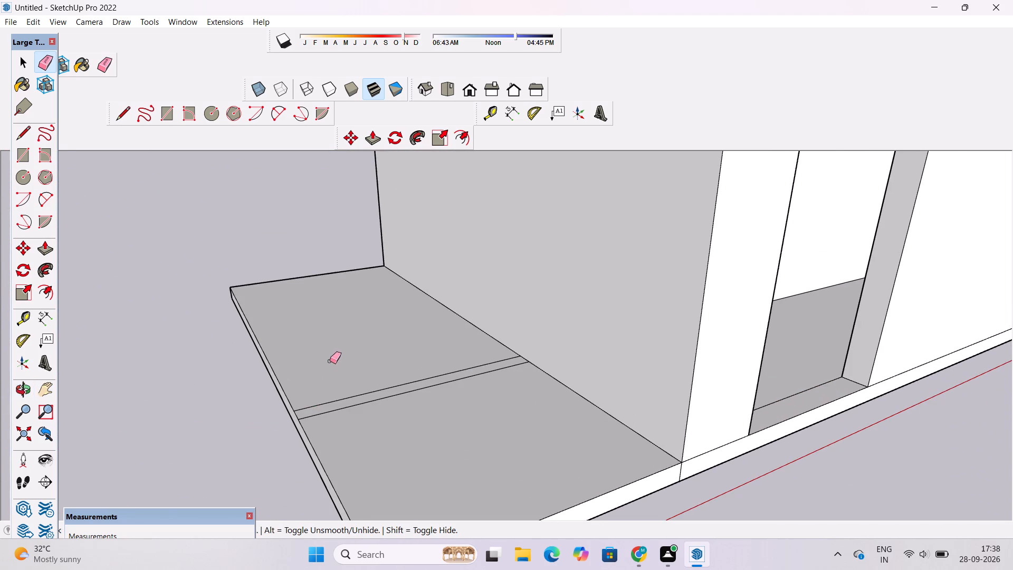
pyautogui.moveTo(330, 361); pyautogui.dragTo(352, 411)
pyautogui.scroll(-5, 325, 363)
pyautogui.scroll(4, 325, 363)
# Examine the left base extension, entrance opening and roof overhang from several angles.
pyautogui.press('o')
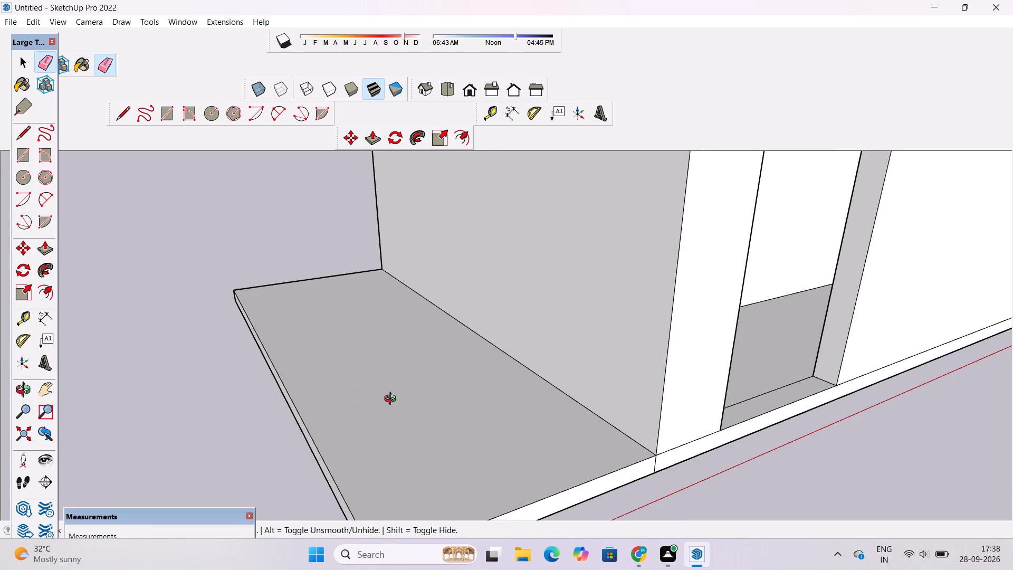
pyautogui.moveTo(393, 400); pyautogui.dragTo(373, 364)
pyautogui.keyDown('shift'); pyautogui.moveTo(373, 364); pyautogui.dragTo(370, 404); pyautogui.keyUp('shift')
pyautogui.scroll(-4, 367, 400)
pyautogui.keyDown('shift'); pyautogui.moveTo(365, 382); pyautogui.dragTo(364, 422); pyautogui.keyUp('shift')
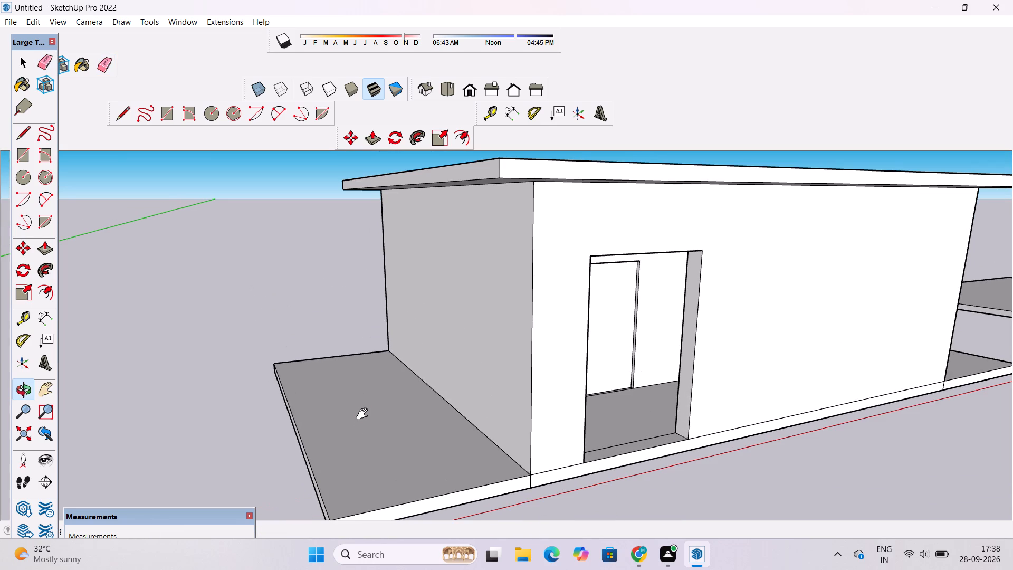
pyautogui.moveTo(611, 349); pyautogui.dragTo(414, 330)
pyautogui.click(414, 330)
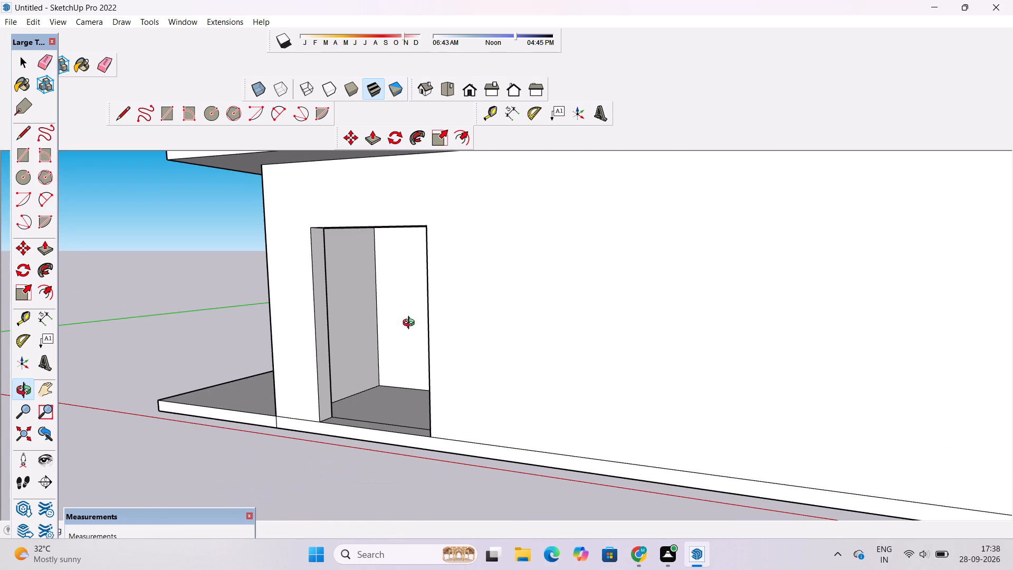
pyautogui.scroll(-5, 345, 332)
pyautogui.moveTo(329, 336); pyautogui.dragTo(548, 348)
pyautogui.scroll(4, 436, 352)
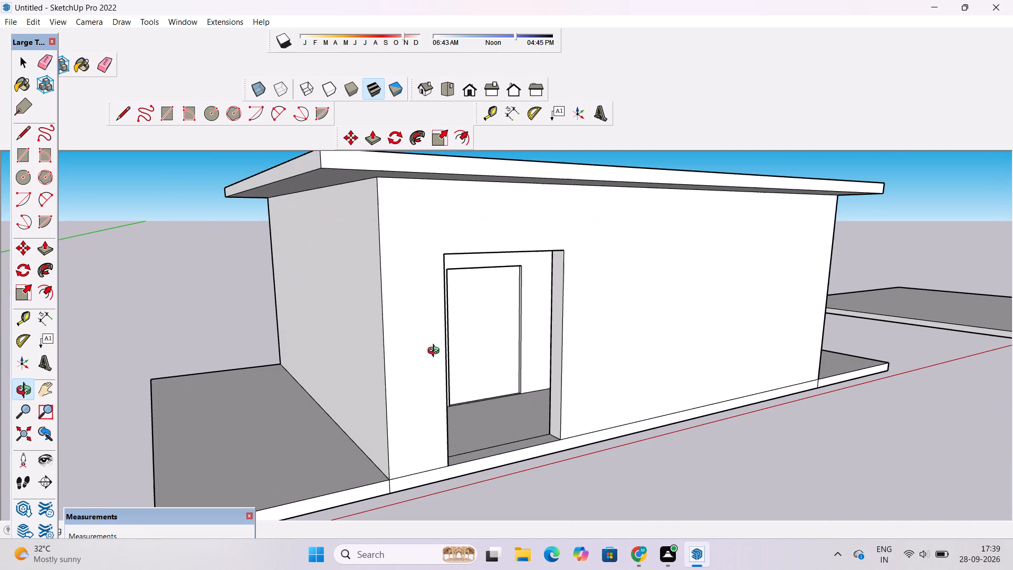
pyautogui.scroll(-2, 399, 344)
pyautogui.keyDown('shift'); pyautogui.moveTo(399, 344); pyautogui.dragTo(479, 284); pyautogui.keyUp('shift')
pyautogui.scroll(2, 441, 311)
pyautogui.keyDown('shift'); pyautogui.moveTo(418, 322); pyautogui.dragTo(437, 304); pyautogui.keyUp('shift')
pyautogui.scroll(-2, 437, 304)
pyautogui.moveTo(437, 305); pyautogui.dragTo(411, 335)
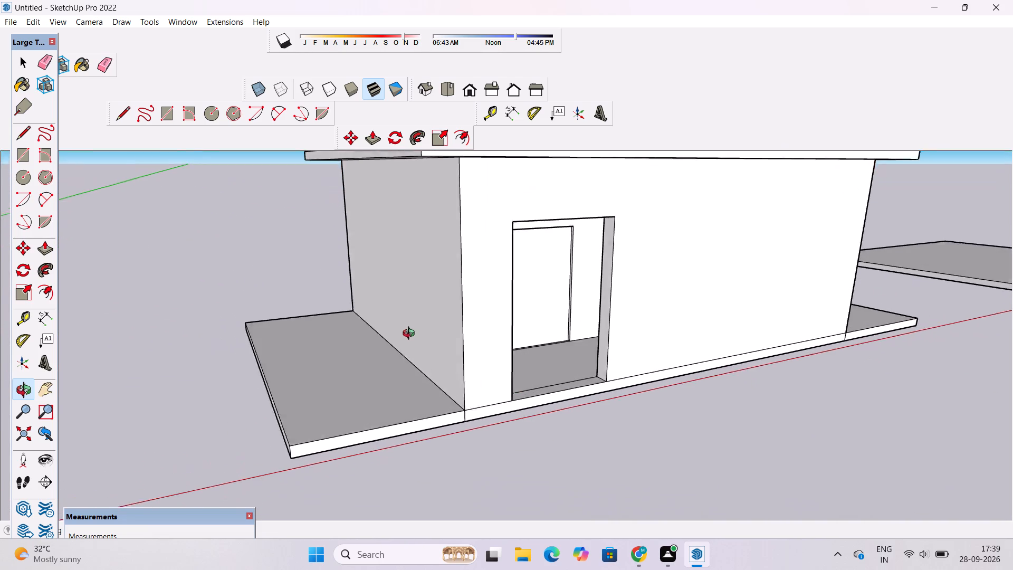
pyautogui.moveTo(411, 335); pyautogui.dragTo(410, 335)
pyautogui.scroll(1, 400, 335)
pyautogui.moveTo(398, 335); pyautogui.dragTo(389, 345)
pyautogui.scroll(3, 362, 351)
pyautogui.moveTo(362, 351); pyautogui.dragTo(395, 349)
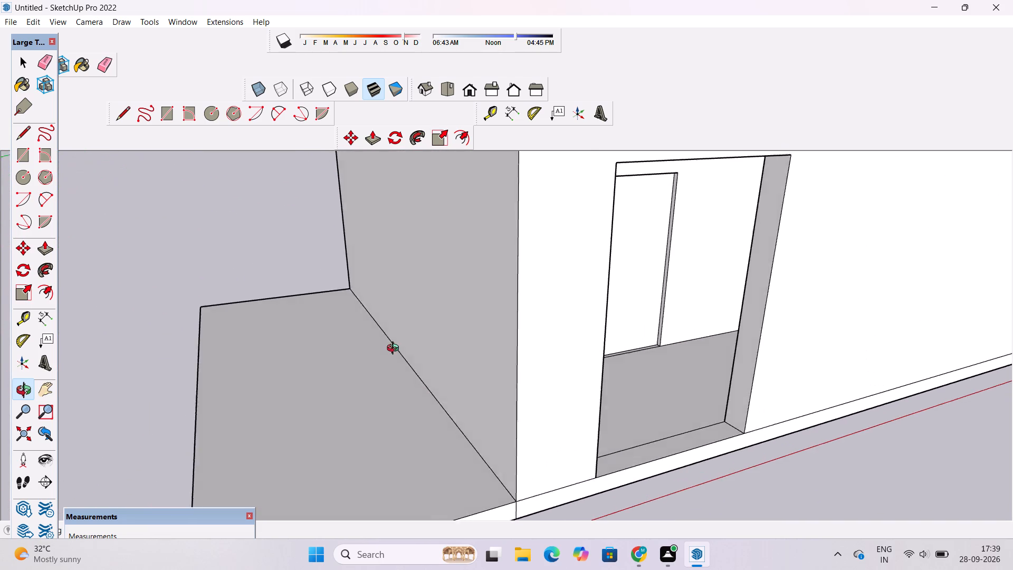
pyautogui.moveTo(395, 349); pyautogui.dragTo(397, 348)
pyautogui.scroll(-4, 397, 348)
pyautogui.moveTo(375, 360); pyautogui.dragTo(370, 375)
pyautogui.keyDown('shift'); pyautogui.click(370, 375); pyautogui.keyUp('shift')
pyautogui.moveTo(367, 385); pyautogui.dragTo(350, 430)
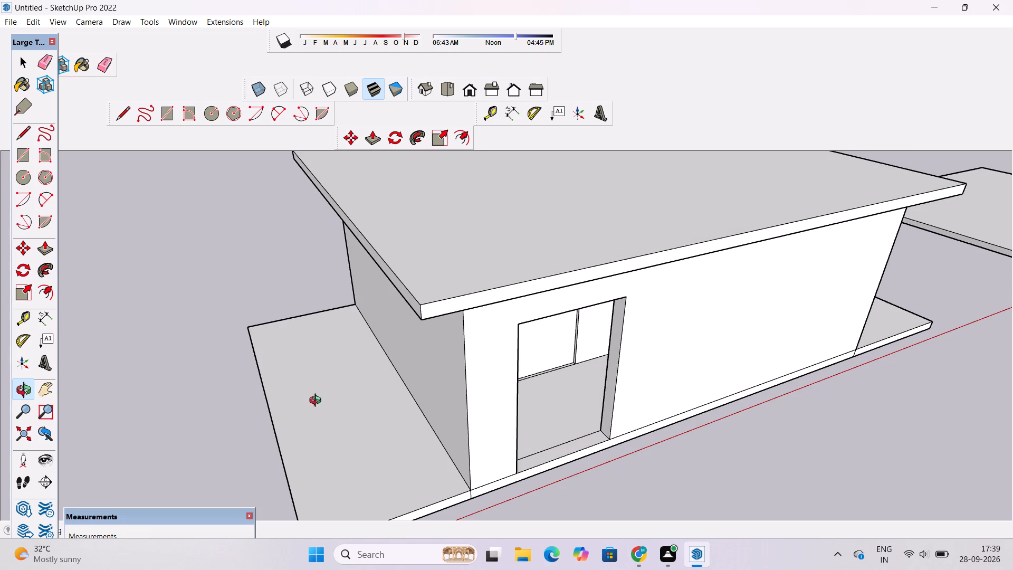
pyautogui.keyDown('shift'); pyautogui.moveTo(318, 401); pyautogui.dragTo(377, 314); pyautogui.keyUp('shift')
pyautogui.moveTo(375, 333); pyautogui.dragTo(361, 352)
pyautogui.scroll(3, 356, 324)
pyautogui.keyDown('shift'); pyautogui.moveTo(391, 261); pyautogui.dragTo(377, 333); pyautogui.keyUp('shift')
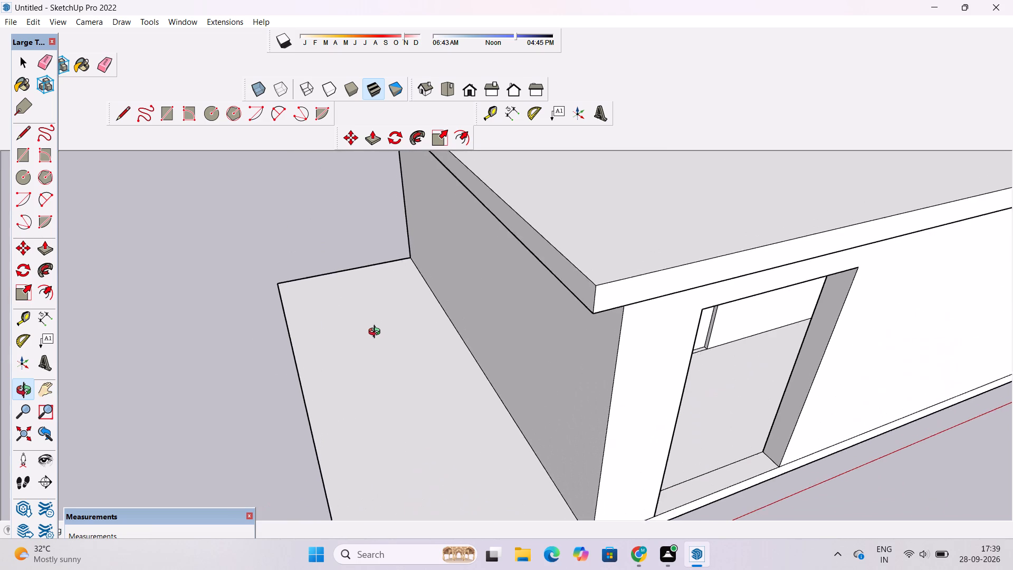
pyautogui.keyDown('shift'); pyautogui.moveTo(377, 333); pyautogui.dragTo(377, 331); pyautogui.keyUp('shift')
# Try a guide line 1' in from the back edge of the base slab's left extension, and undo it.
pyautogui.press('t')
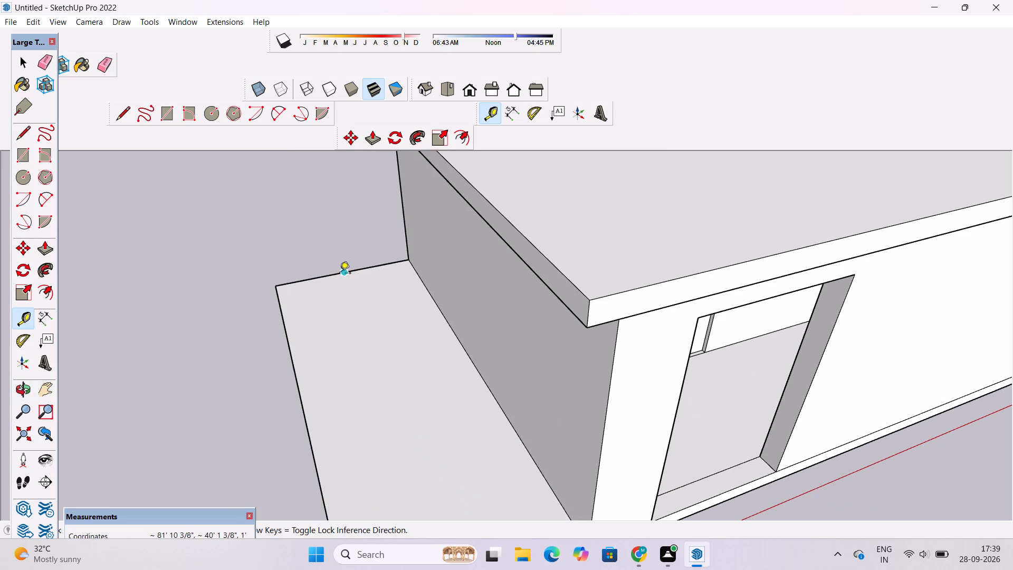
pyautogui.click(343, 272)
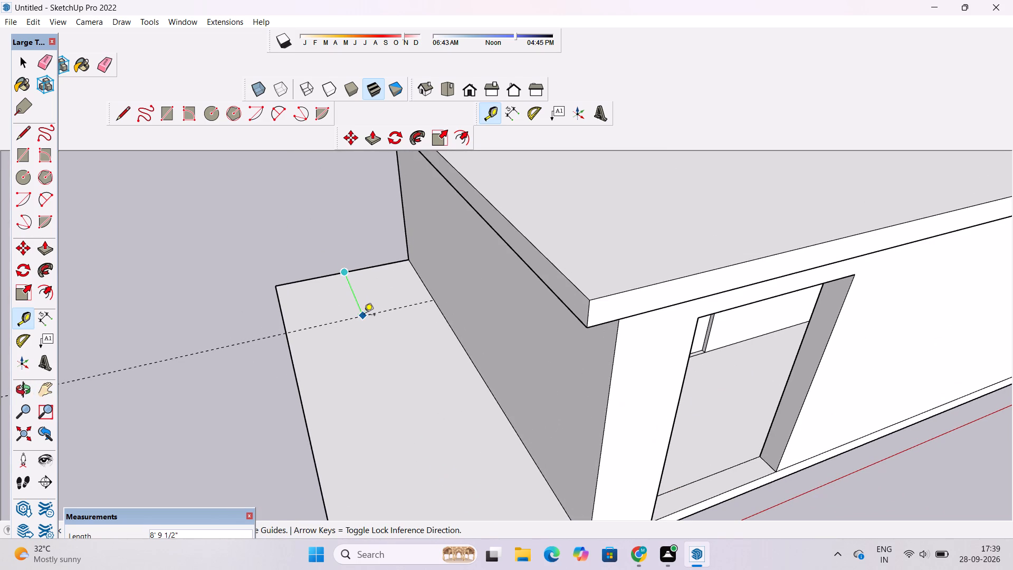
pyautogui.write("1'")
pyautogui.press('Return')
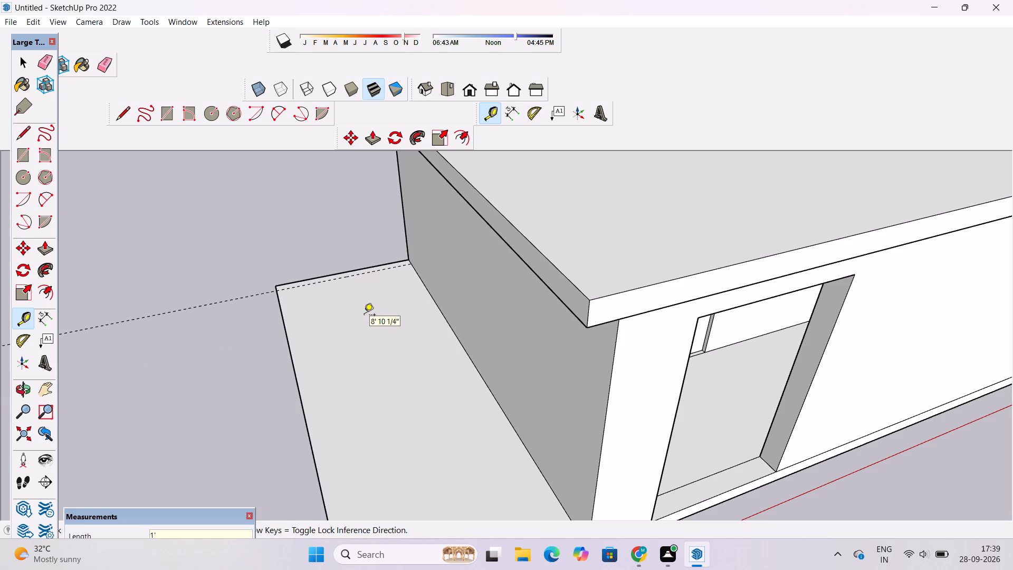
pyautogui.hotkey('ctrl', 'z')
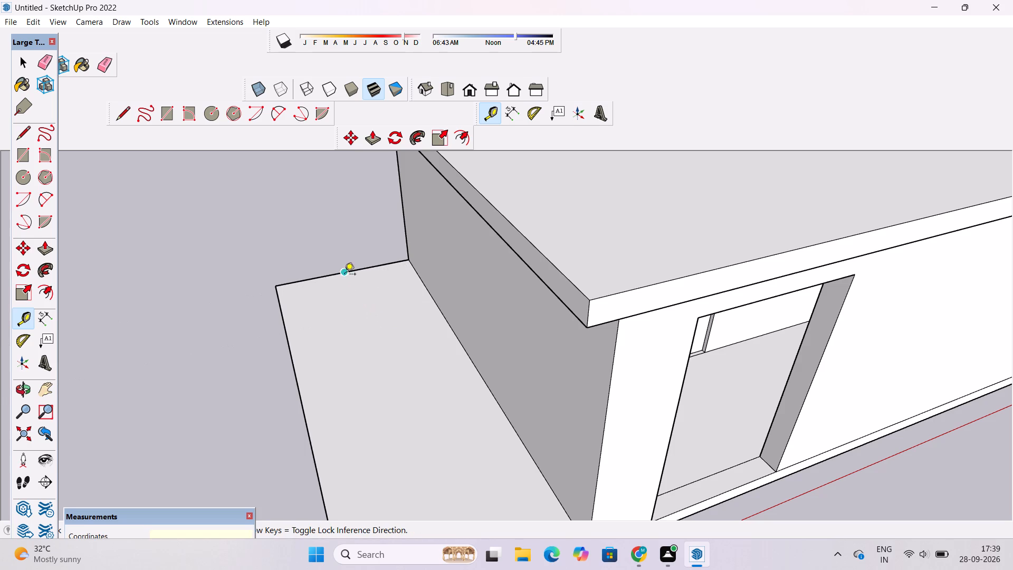
# Place guide lines 1.5' in from the back, outer and front edges of the base slab's left extension.
pyautogui.click(342, 274)
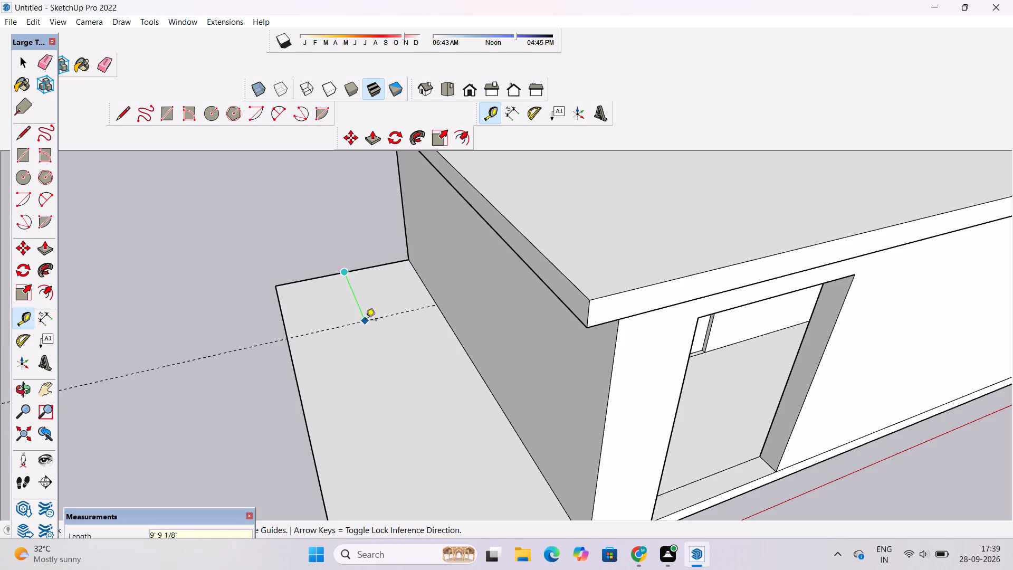
pyautogui.write("1.5'")
pyautogui.press('Return')
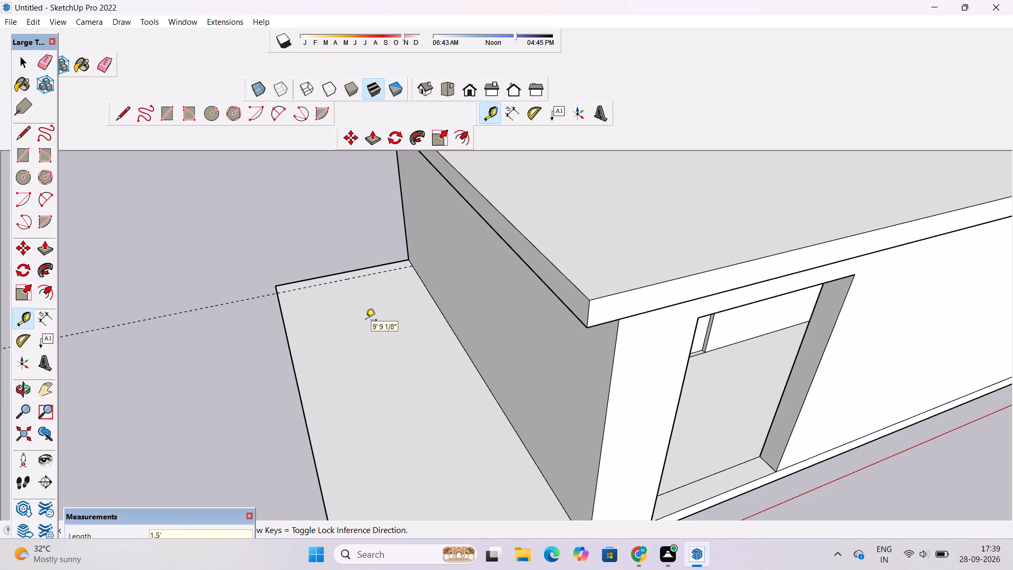
pyautogui.scroll(-6, 366, 321)
pyautogui.scroll(4, 355, 398)
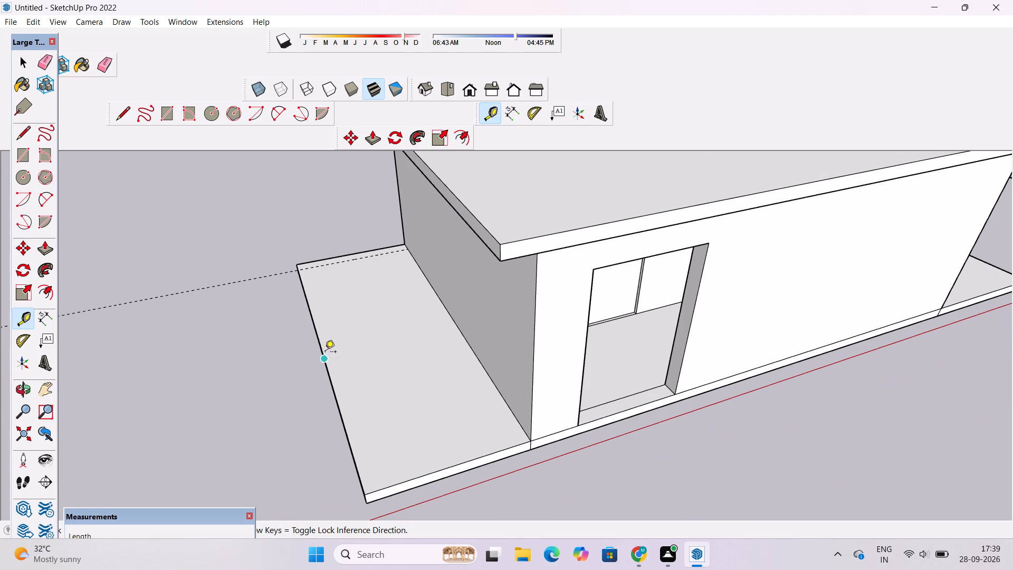
pyautogui.click(321, 350)
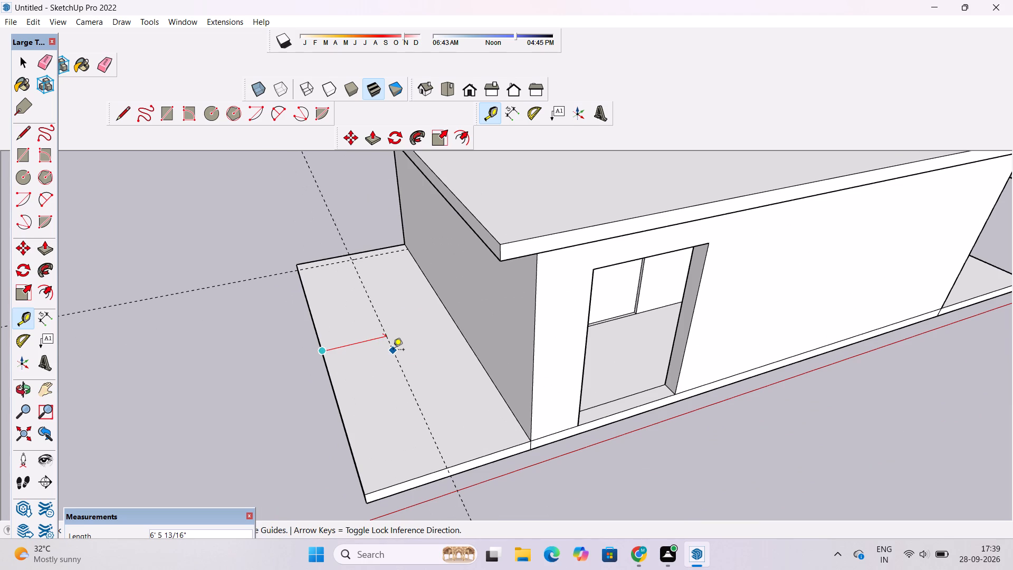
pyautogui.write("1.5'")
pyautogui.press('Return')
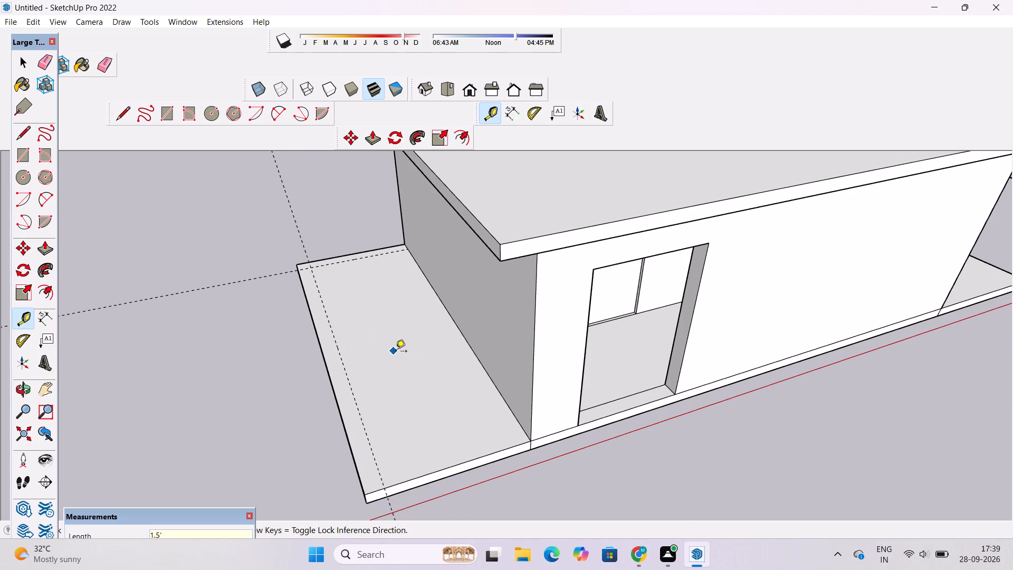
pyautogui.scroll(-5, 396, 353)
pyautogui.scroll(5, 400, 426)
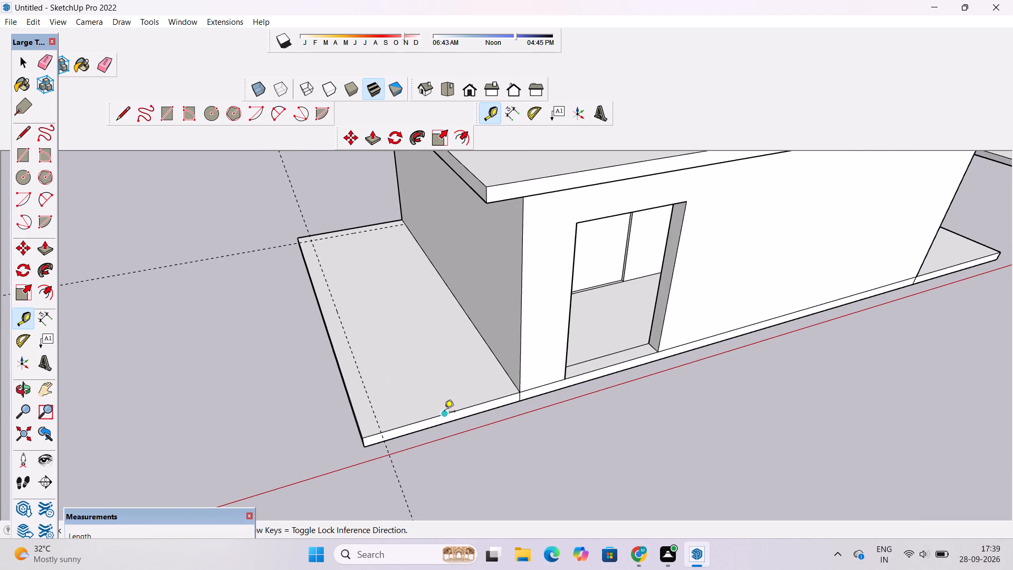
pyautogui.click(444, 412)
pyautogui.write("1.5'")
pyautogui.press('Return')
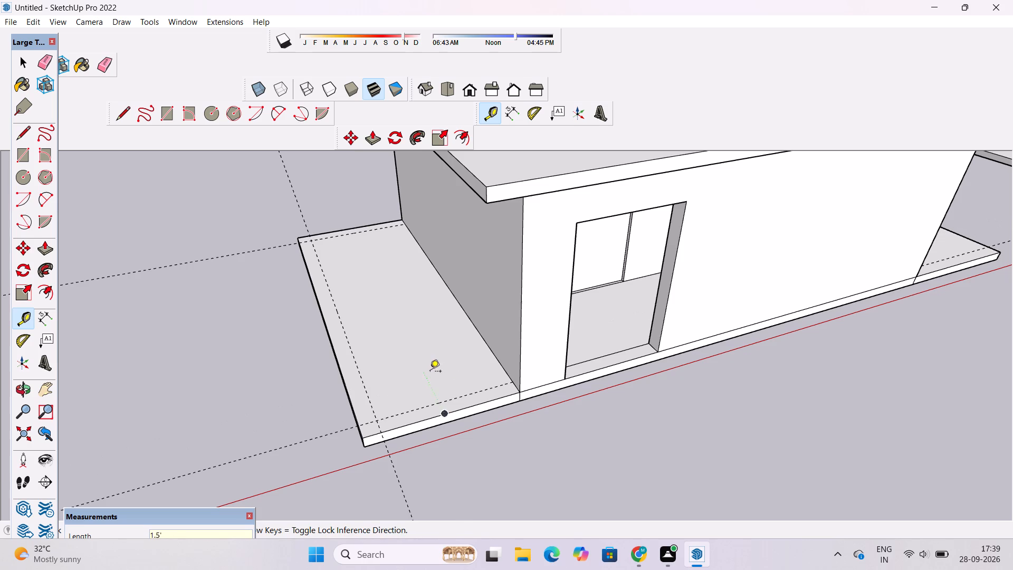
# Draw lines along the back and outer guides on the left base extension, from the house wall to the front guide intersection.
pyautogui.press('o')
pyautogui.scroll(-4, 431, 373)
pyautogui.keyDown('shift'); pyautogui.moveTo(432, 385); pyautogui.dragTo(407, 410); pyautogui.keyUp('shift')
pyautogui.scroll(3, 373, 438)
pyautogui.moveTo(380, 439); pyautogui.dragTo(360, 408)
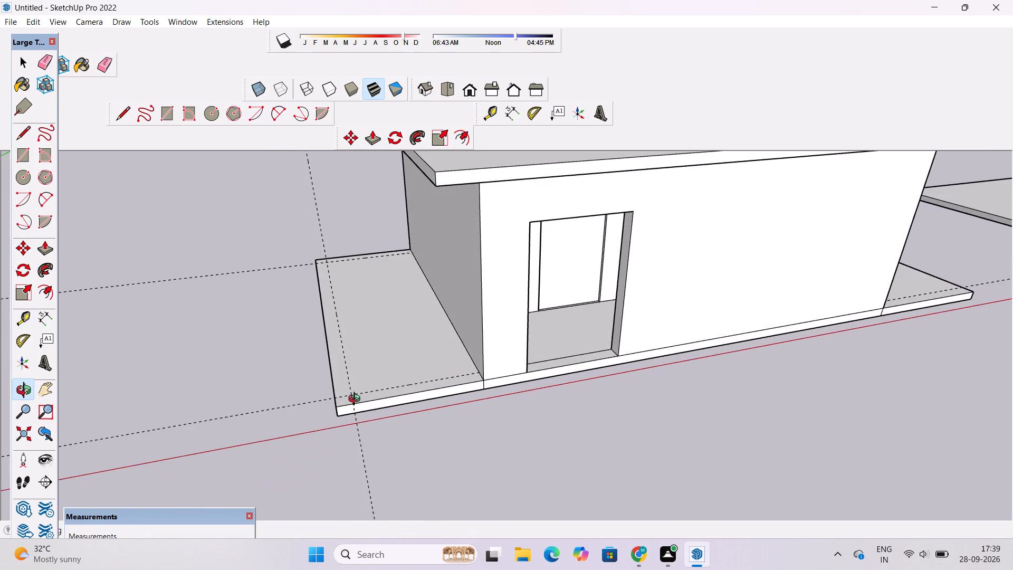
pyautogui.keyDown('shift'); pyautogui.moveTo(357, 402); pyautogui.dragTo(357, 461); pyautogui.keyUp('shift')
pyautogui.scroll(-5, 366, 394)
pyautogui.scroll(1, 370, 403)
pyautogui.moveTo(370, 403); pyautogui.dragTo(369, 462)
pyautogui.scroll(10, 371, 272)
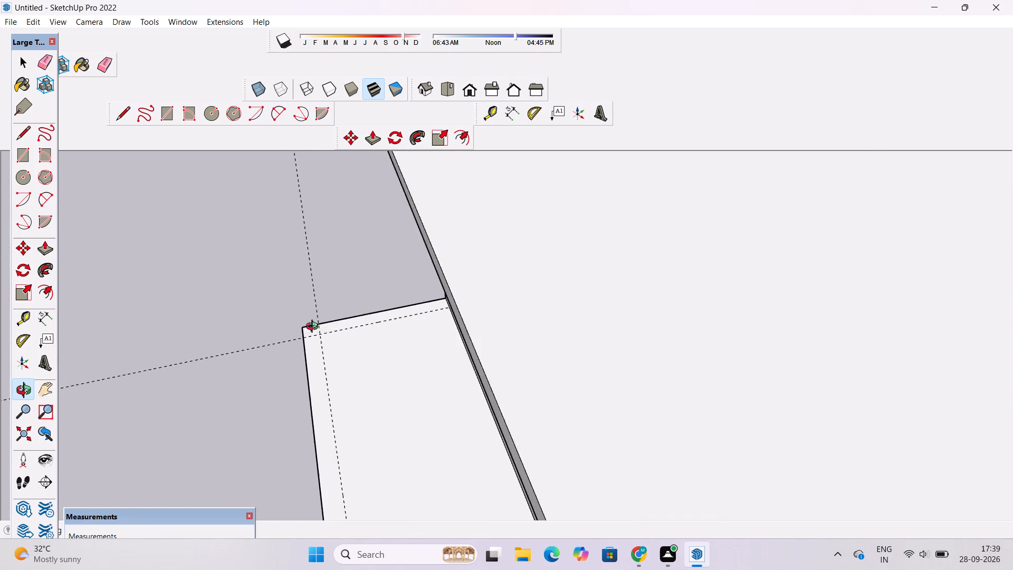
pyautogui.keyDown('shift'); pyautogui.moveTo(314, 328); pyautogui.dragTo(370, 298); pyautogui.keyUp('shift')
pyautogui.scroll(5, 391, 357)
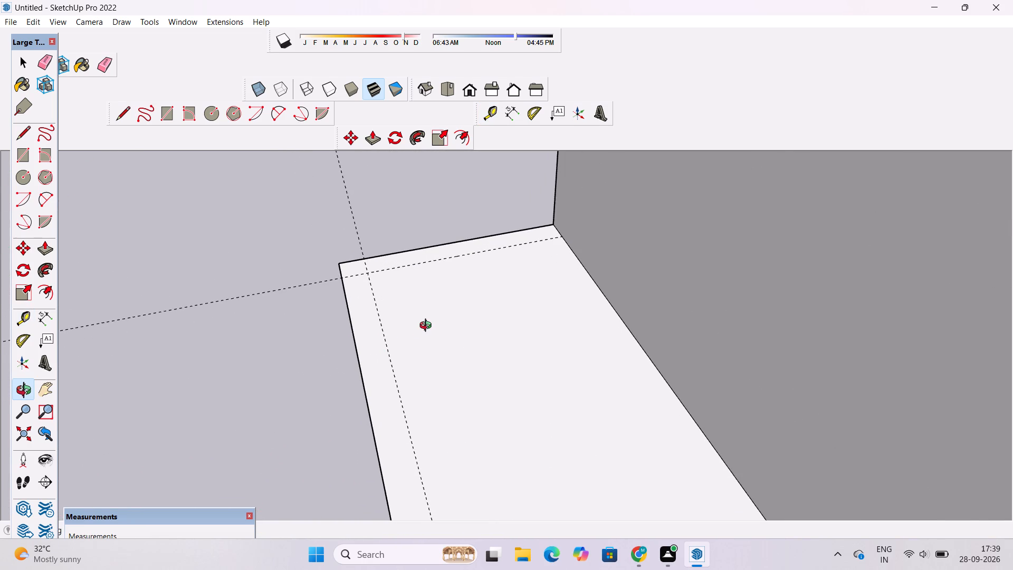
pyautogui.press('l')
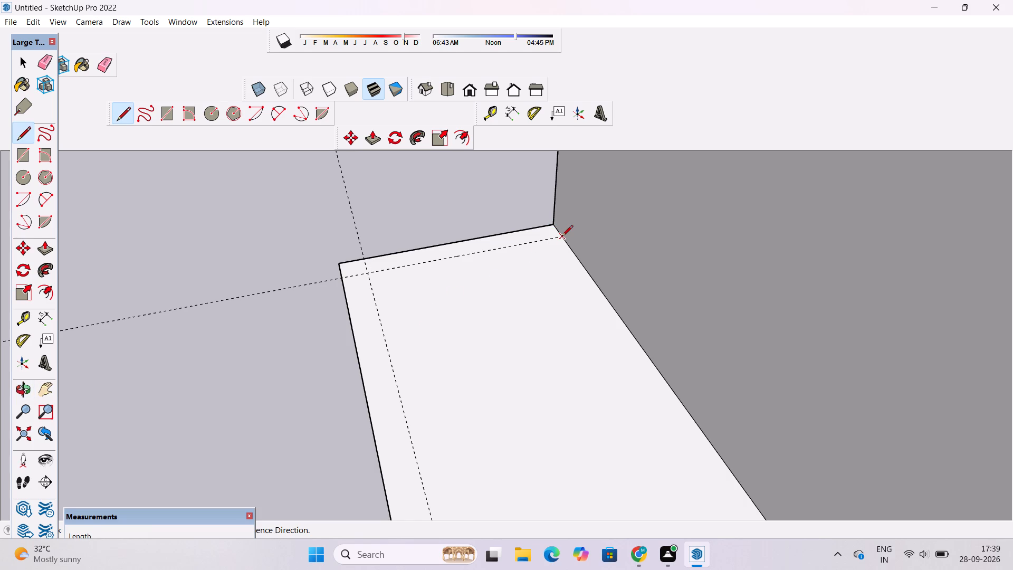
pyautogui.click(562, 237)
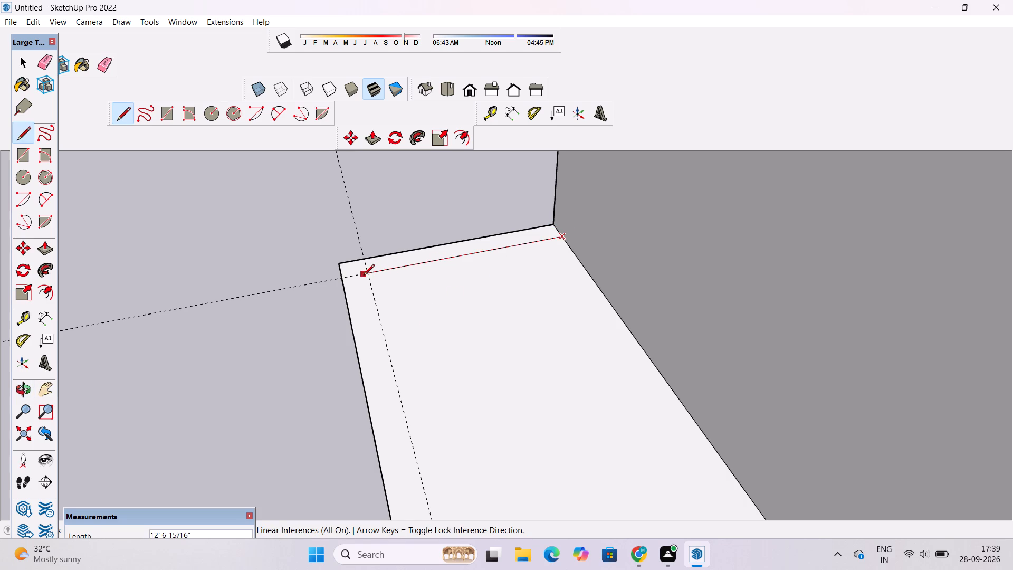
pyautogui.click(369, 274)
pyautogui.scroll(-12, 369, 274)
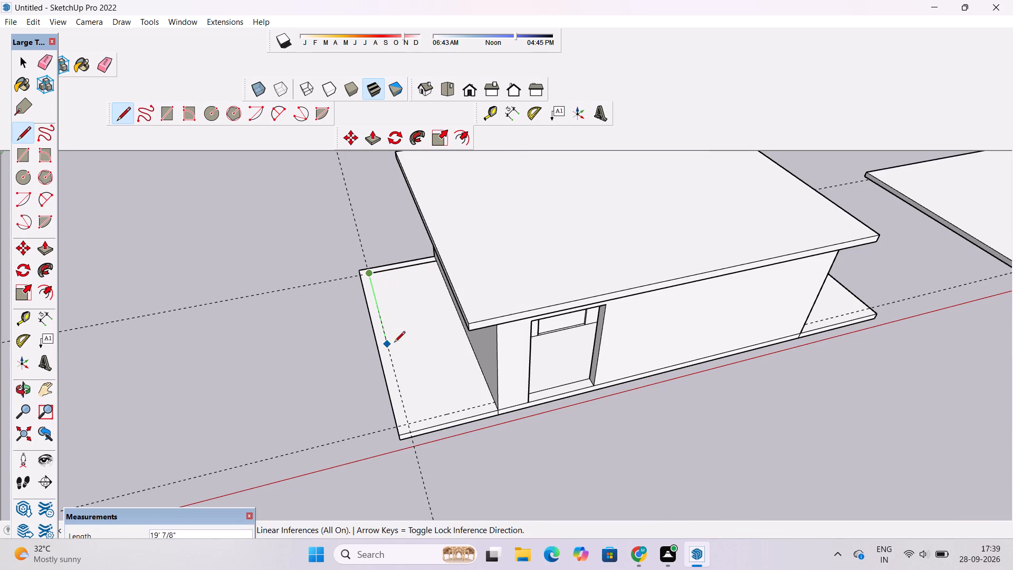
pyautogui.scroll(4, 406, 407)
pyautogui.click(409, 435)
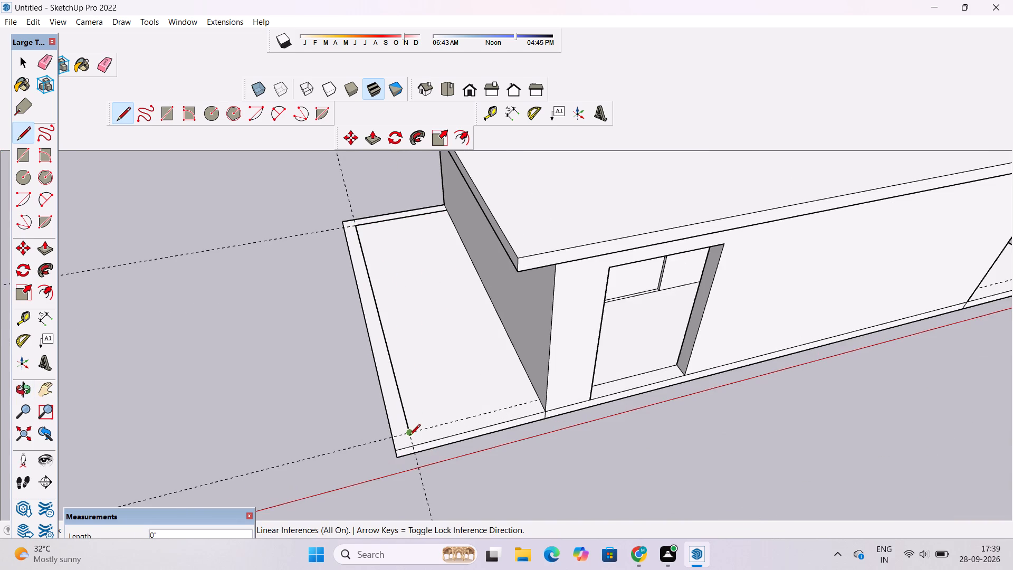
pyautogui.scroll(7, 409, 438)
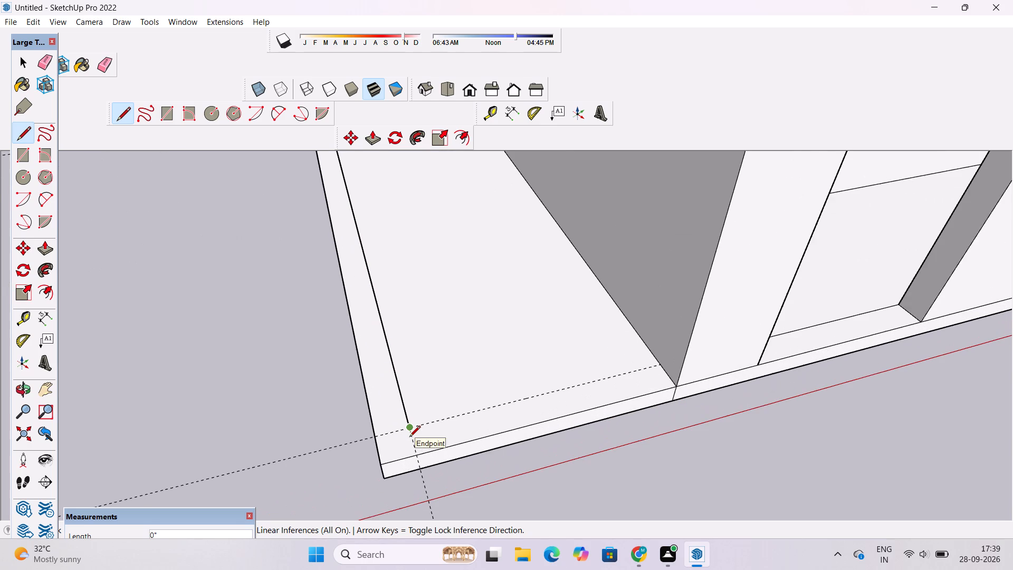
# Draw the wall outline's short front return, ending it at a guide 5' in from the outer edge and closing it to the front edge.
pyautogui.press('space')
pyautogui.press('t')
pyautogui.scroll(3, 388, 425)
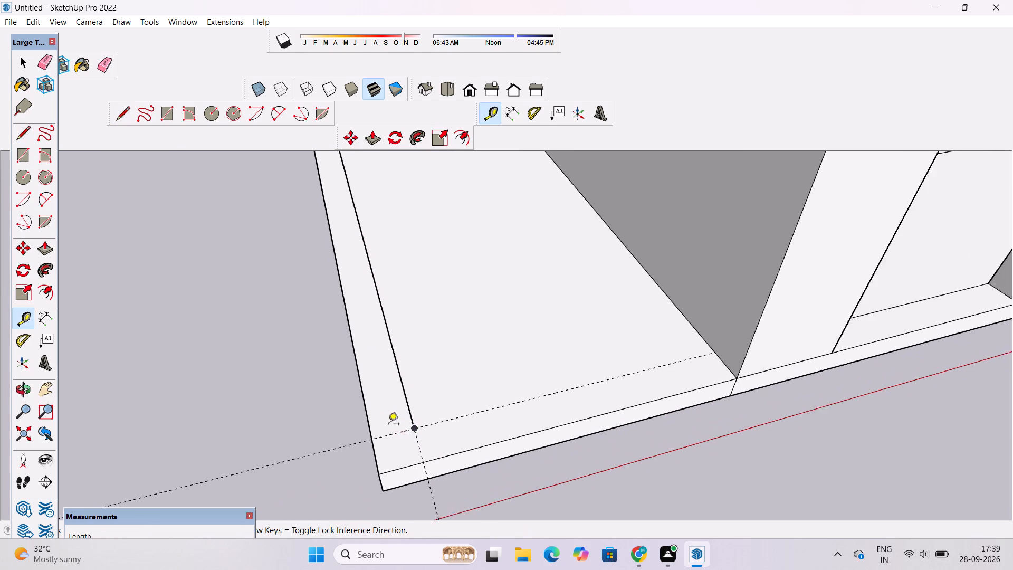
pyautogui.click(362, 404)
pyautogui.scroll(-4, 436, 402)
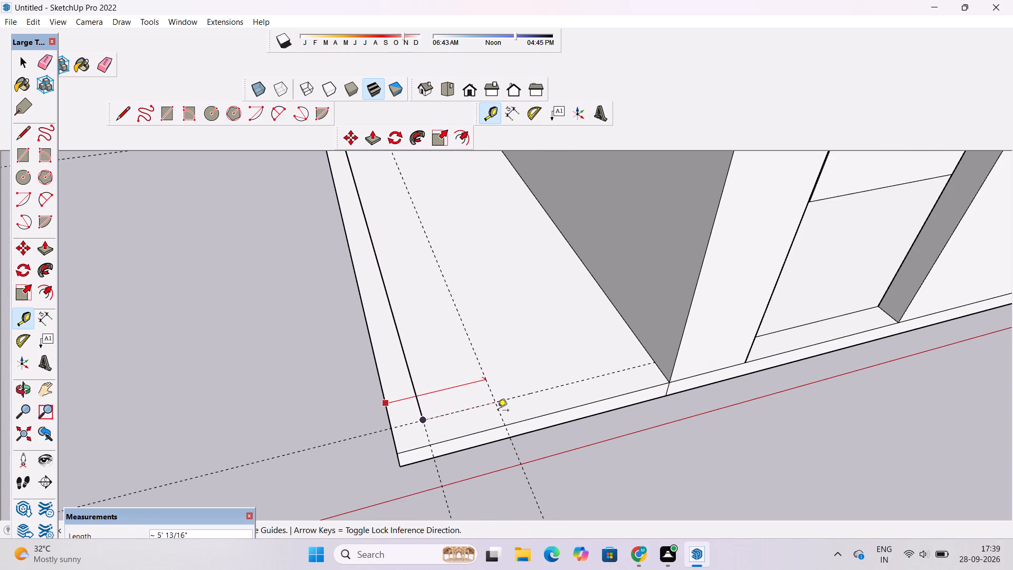
pyautogui.scroll(1, 492, 412)
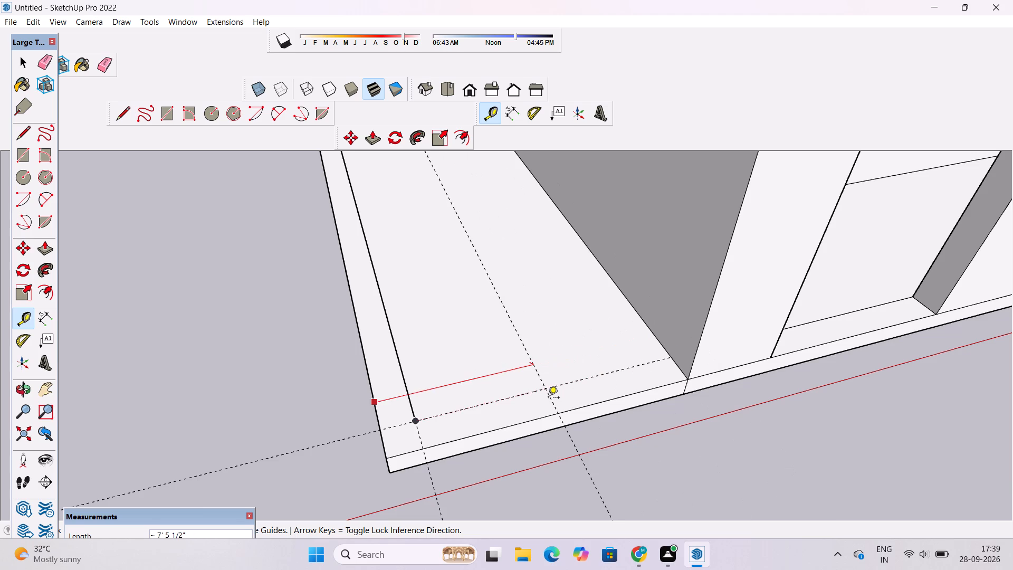
pyautogui.write("5'")
pyautogui.press('Return')
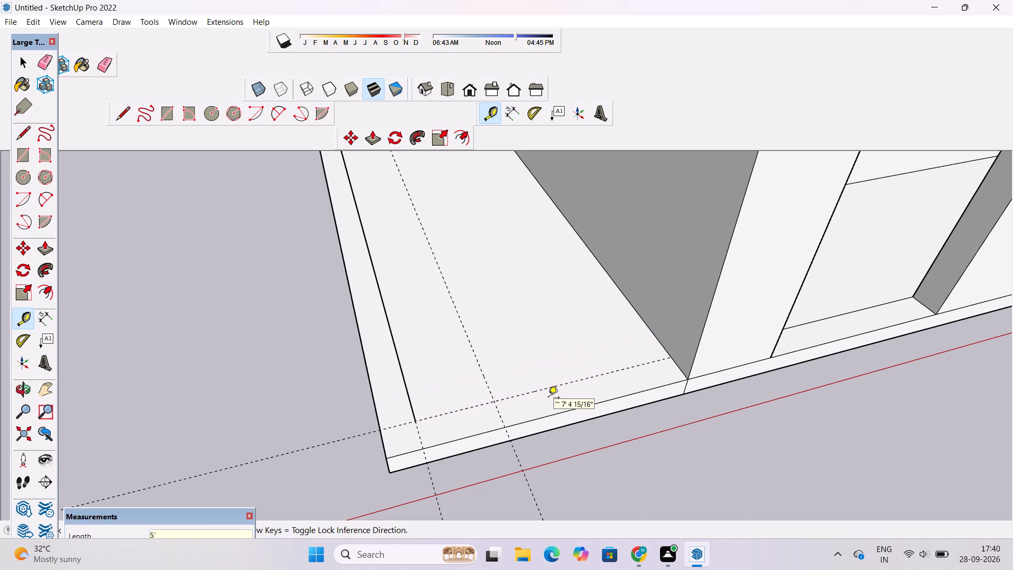
pyautogui.press('l')
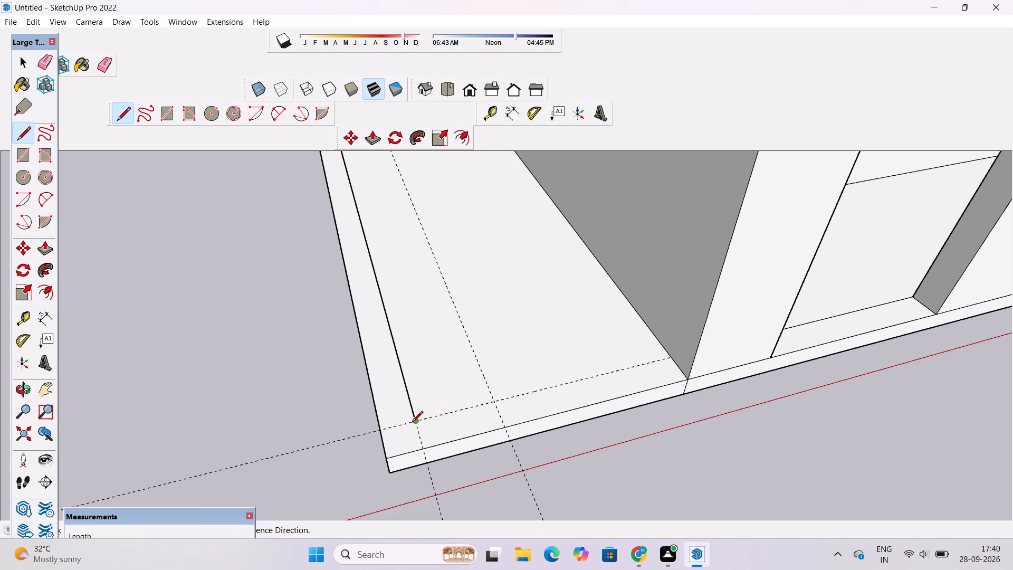
pyautogui.click(415, 422)
pyautogui.click(494, 402)
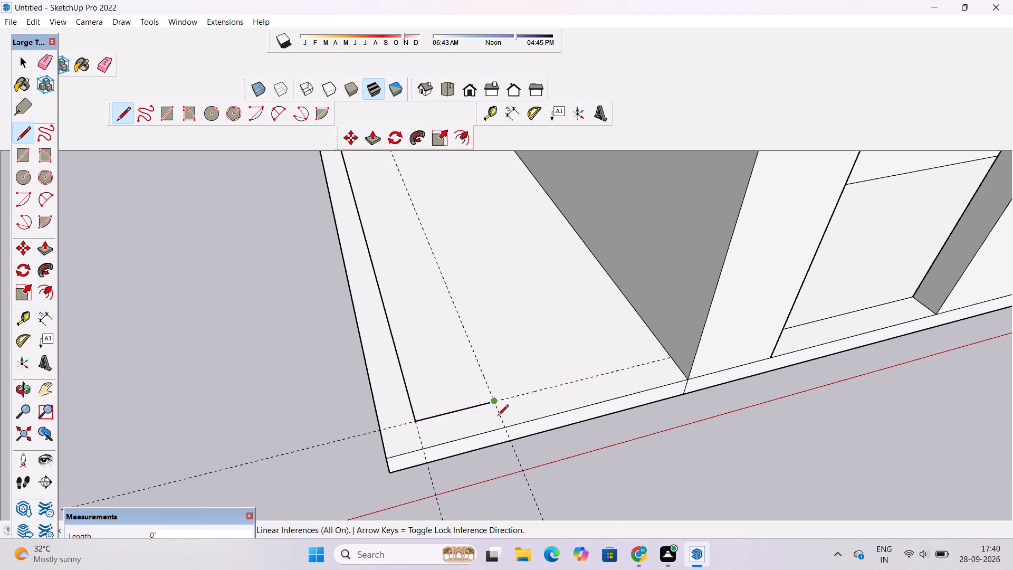
pyautogui.doubleClick(501, 430)
pyautogui.press('space')
# Erase all the guide lines around the left base extension, keeping the drawn wall outline.
pyautogui.press('e')
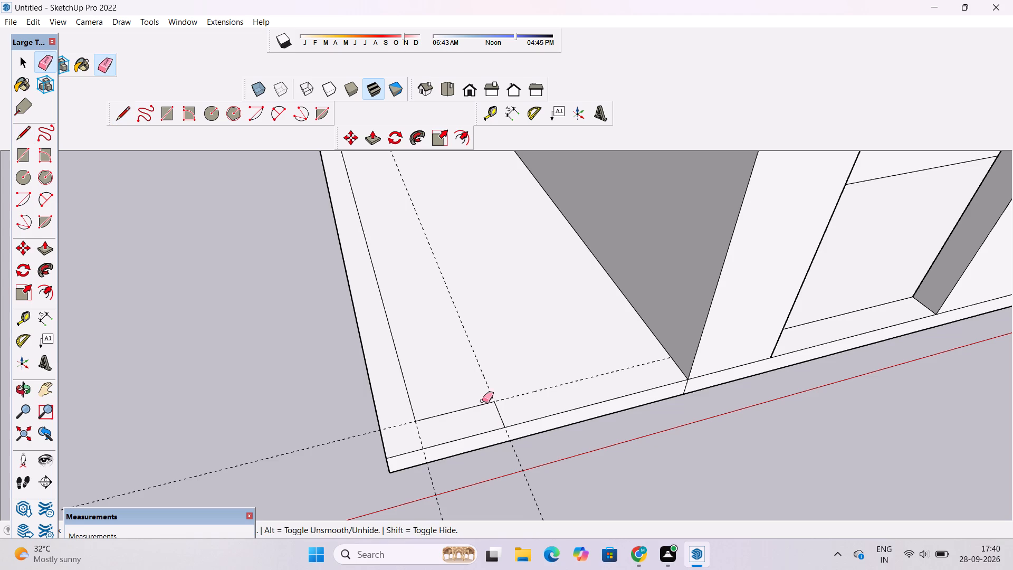
pyautogui.moveTo(473, 350); pyautogui.dragTo(520, 396)
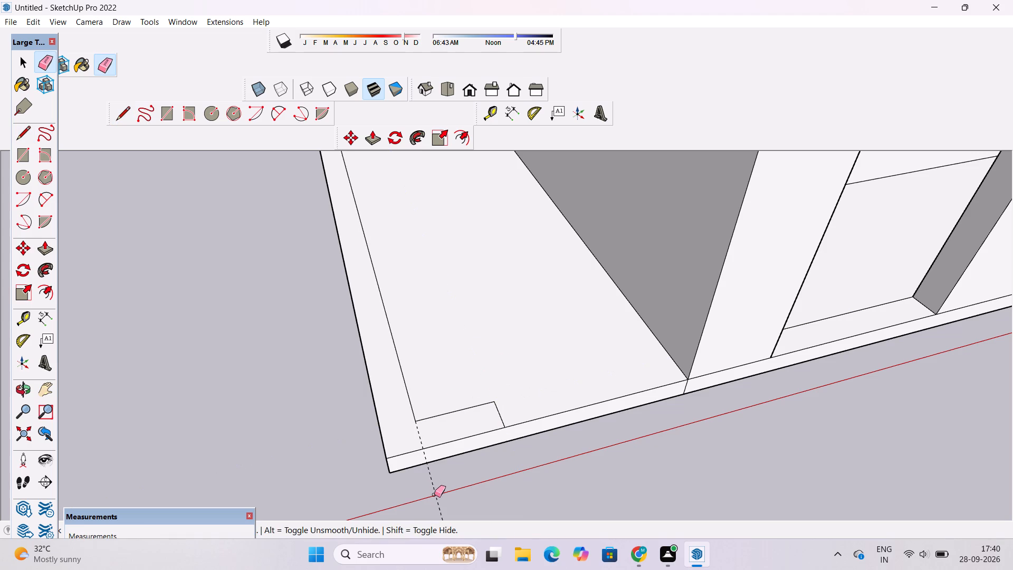
pyautogui.moveTo(437, 495); pyautogui.dragTo(434, 511)
pyautogui.scroll(-6, 403, 479)
pyautogui.press('o')
pyautogui.moveTo(445, 498); pyautogui.dragTo(445, 478)
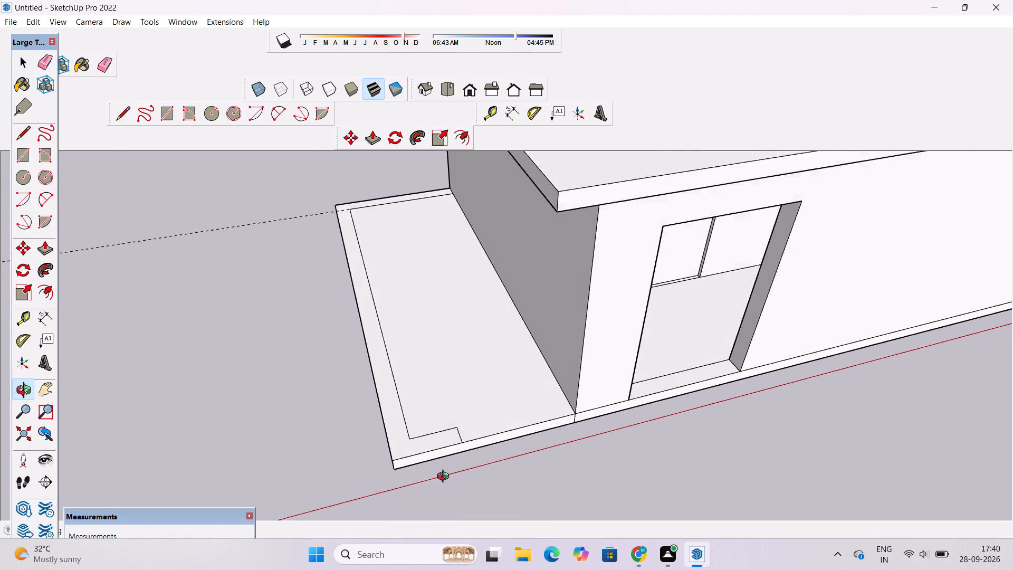
pyautogui.moveTo(445, 478); pyautogui.dragTo(447, 459)
pyautogui.keyDown('shift'); pyautogui.moveTo(364, 332); pyautogui.dragTo(454, 457); pyautogui.keyUp('shift')
pyautogui.scroll(4, 353, 287)
pyautogui.moveTo(358, 313); pyautogui.dragTo(375, 363)
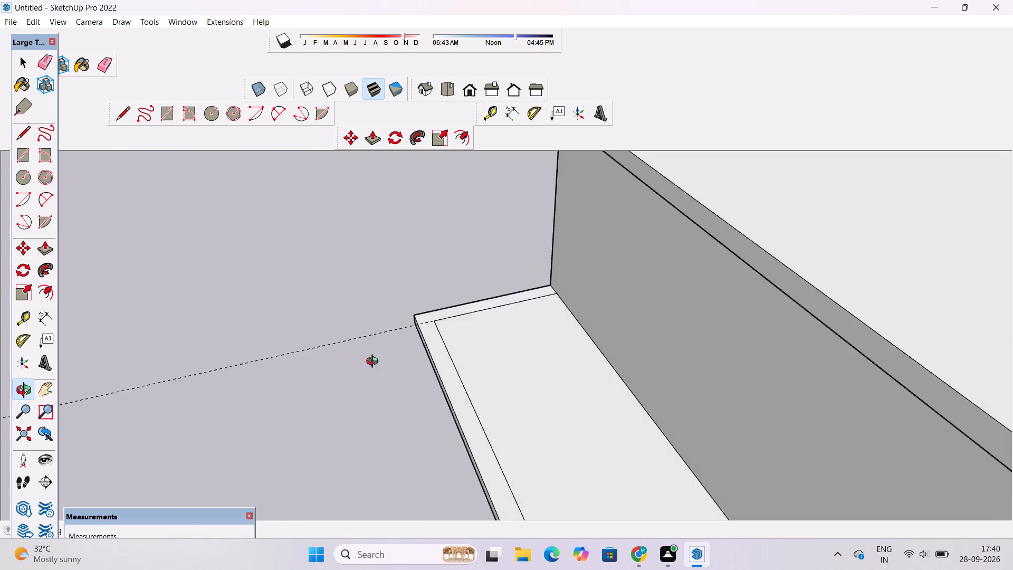
pyautogui.moveTo(375, 363); pyautogui.dragTo(375, 367)
pyautogui.scroll(4, 372, 375)
pyautogui.keyDown('shift'); pyautogui.moveTo(370, 374); pyautogui.dragTo(412, 348); pyautogui.keyUp('shift')
pyautogui.press('e')
pyautogui.scroll(3, 387, 305)
pyautogui.moveTo(388, 293); pyautogui.dragTo(394, 307)
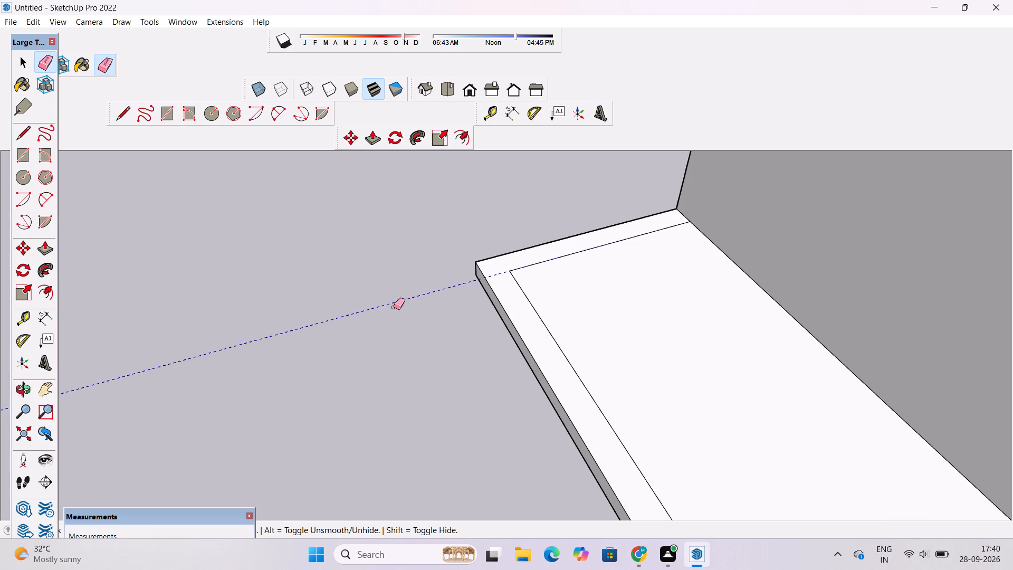
pyautogui.moveTo(394, 307); pyautogui.dragTo(395, 310)
# Push/Pull the 1.5' wide border strip on the left base extension up 7' to form a boundary wall.
pyautogui.press('o')
pyautogui.scroll(-6, 438, 301)
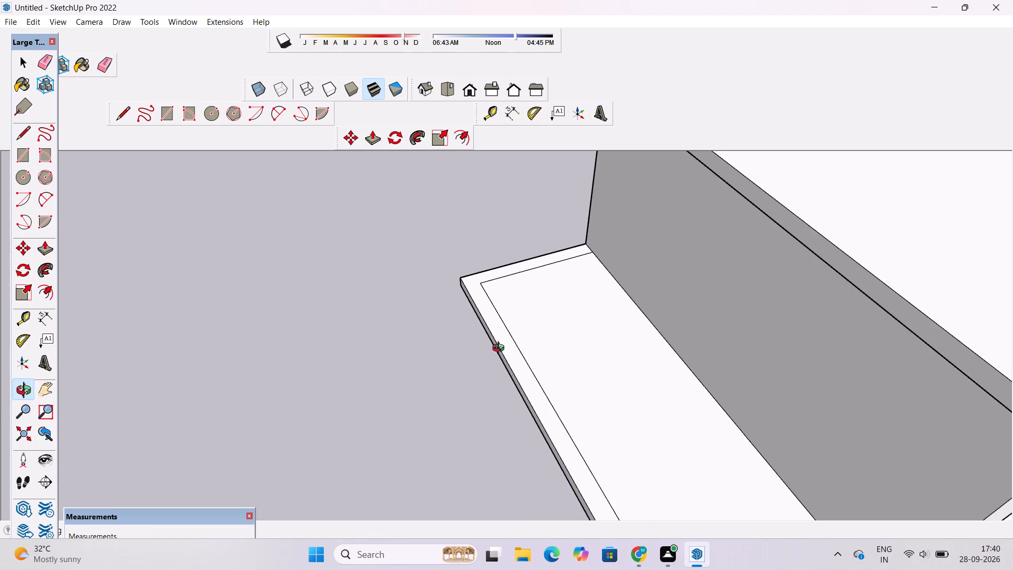
pyautogui.moveTo(501, 352); pyautogui.dragTo(447, 311)
pyautogui.scroll(-5, 445, 309)
pyautogui.keyDown('shift'); pyautogui.moveTo(436, 357); pyautogui.dragTo(436, 309); pyautogui.keyUp('shift')
pyautogui.moveTo(458, 350); pyautogui.dragTo(486, 293)
pyautogui.moveTo(501, 350); pyautogui.dragTo(590, 351)
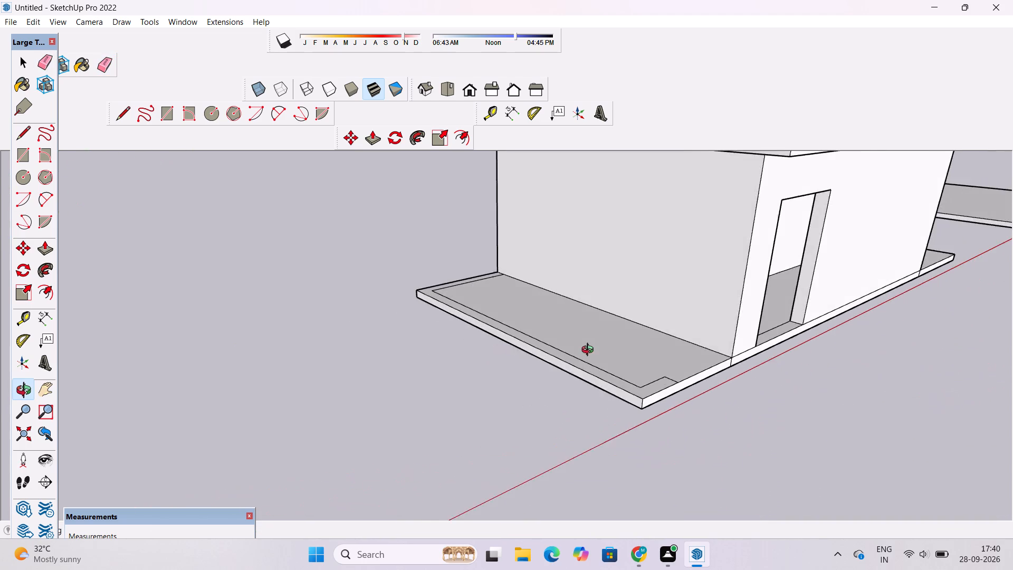
pyautogui.keyDown('shift'); pyautogui.moveTo(590, 351); pyautogui.dragTo(507, 374); pyautogui.keyUp('shift')
pyautogui.moveTo(484, 401); pyautogui.dragTo(539, 419)
pyautogui.keyDown('shift'); pyautogui.moveTo(463, 393); pyautogui.dragTo(410, 419); pyautogui.keyUp('shift')
pyautogui.scroll(1, 408, 420)
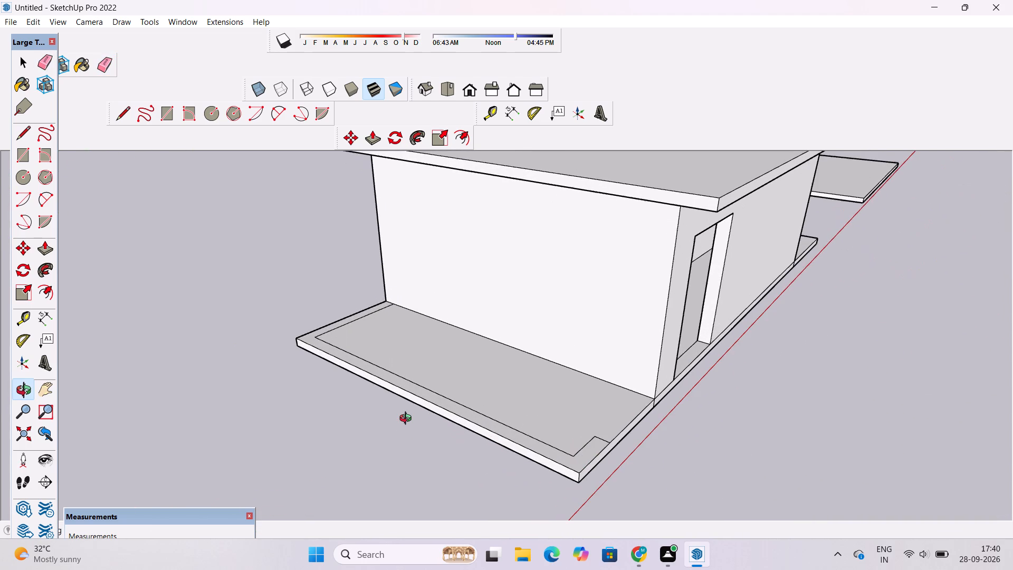
pyautogui.press('p')
pyautogui.scroll(2, 431, 417)
pyautogui.click(448, 400)
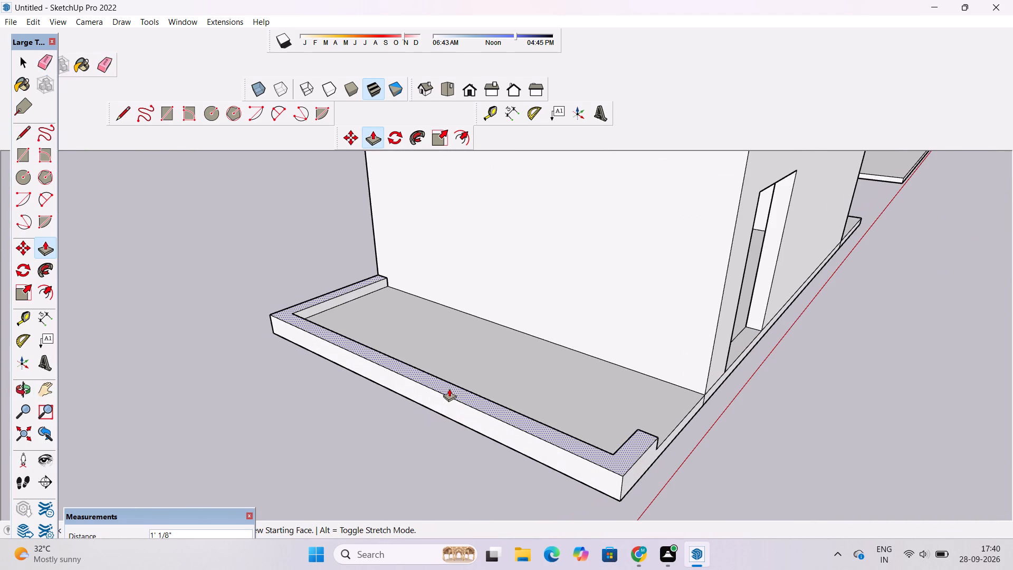
pyautogui.press('o')
pyautogui.moveTo(504, 419); pyautogui.dragTo(424, 380)
pyautogui.scroll(-2, 423, 383)
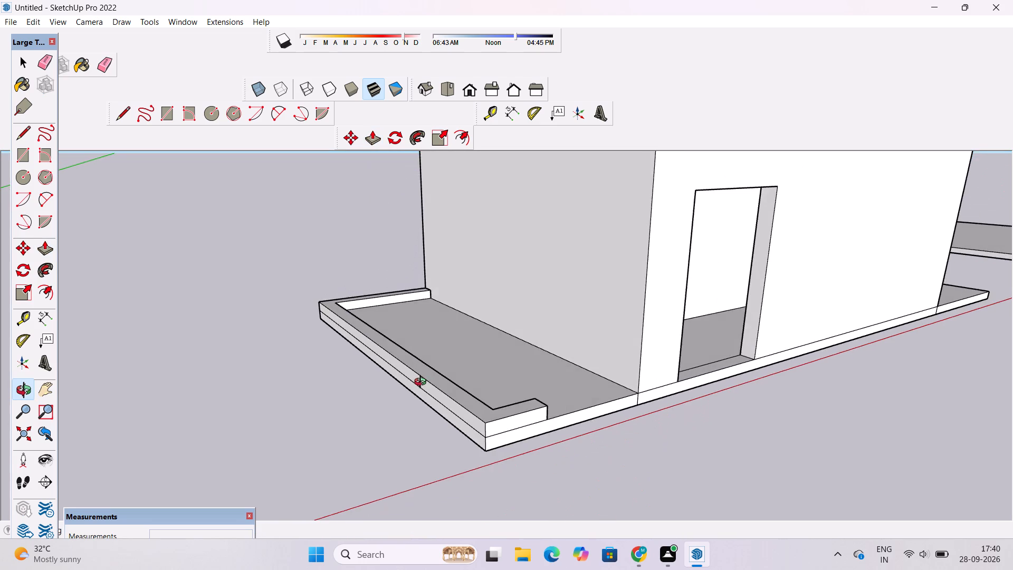
pyautogui.keyDown('shift'); pyautogui.moveTo(418, 378); pyautogui.dragTo(418, 337); pyautogui.keyUp('shift')
pyautogui.moveTo(418, 338); pyautogui.dragTo(411, 357)
pyautogui.press('p')
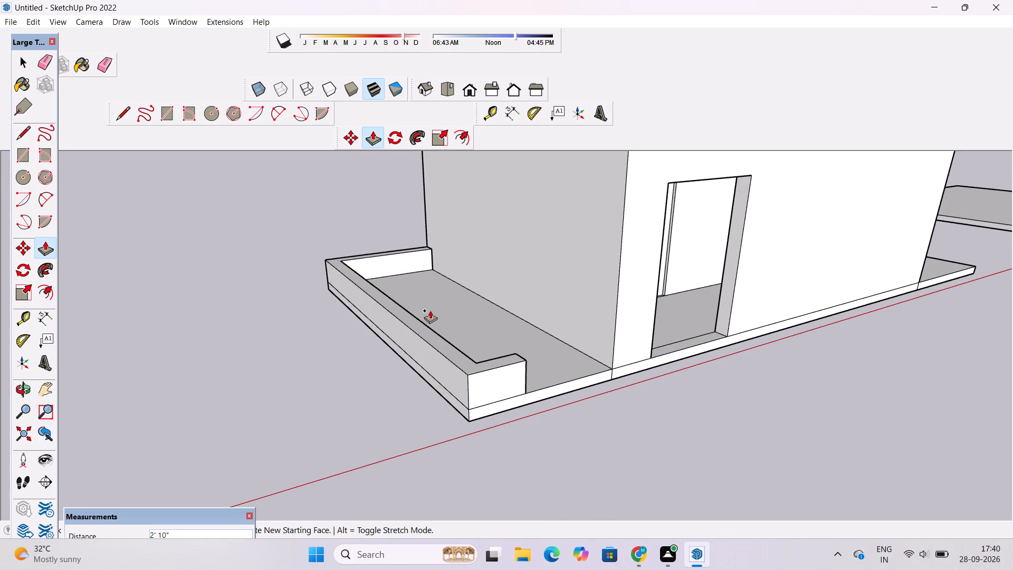
pyautogui.scroll(-3, 430, 310)
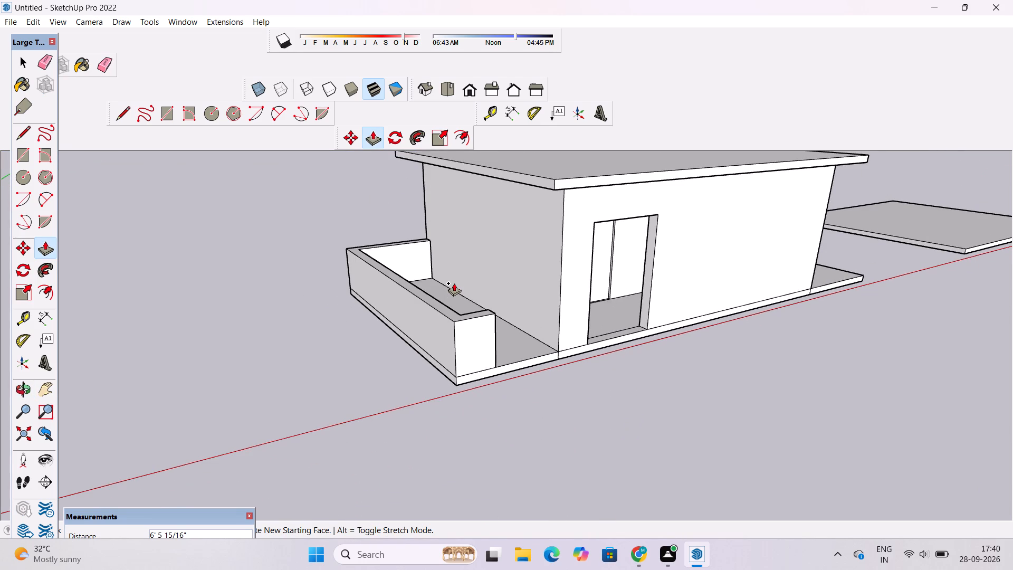
pyautogui.write("7'")
pyautogui.press('Return')
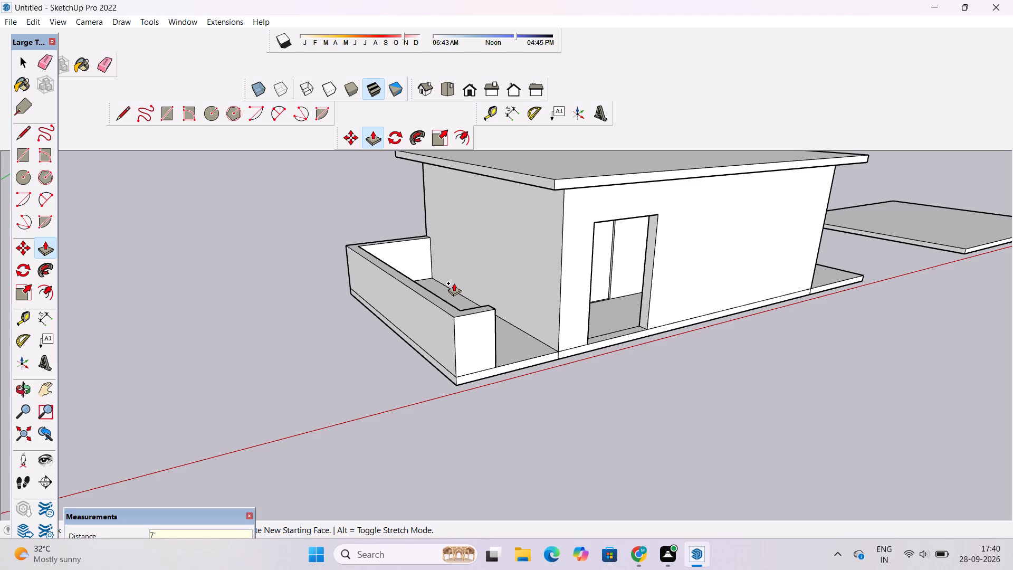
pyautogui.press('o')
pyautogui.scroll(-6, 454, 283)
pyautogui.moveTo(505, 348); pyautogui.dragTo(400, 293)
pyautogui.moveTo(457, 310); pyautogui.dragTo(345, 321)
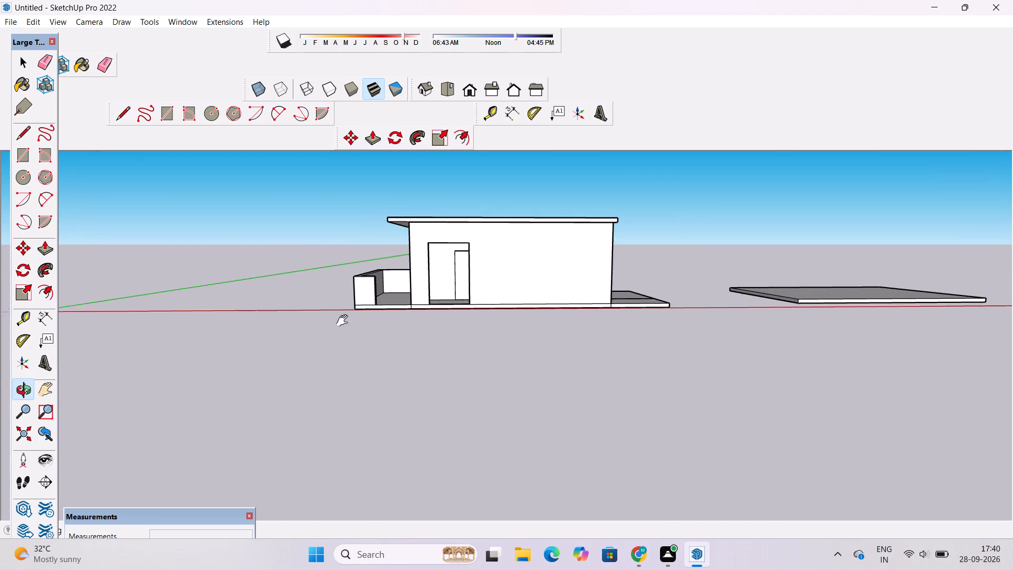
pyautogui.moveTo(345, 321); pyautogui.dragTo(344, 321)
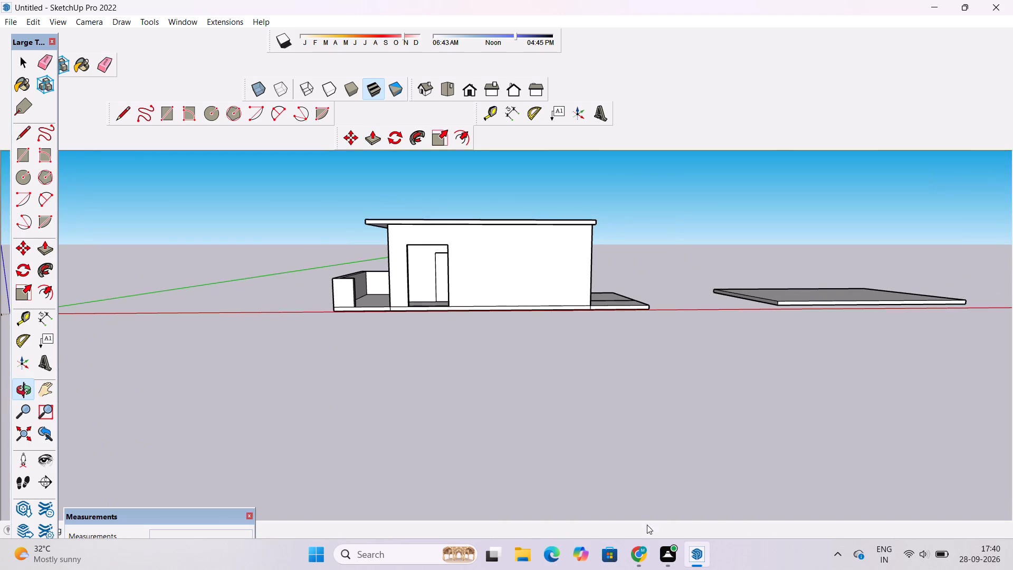
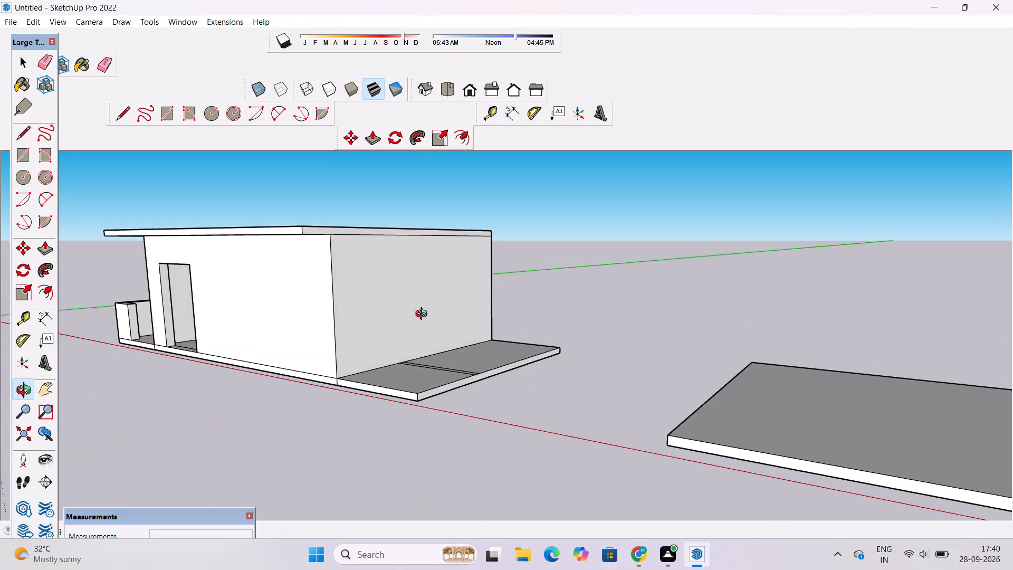
# Erase the two parallel lines crossing the top of the open floor slab beside the house's end wall.
pyautogui.moveTo(443, 358); pyautogui.dragTo(477, 455)
pyautogui.scroll(3, 455, 423)
pyautogui.moveTo(461, 450); pyautogui.dragTo(555, 455)
pyautogui.moveTo(539, 435); pyautogui.dragTo(437, 442)
pyautogui.press('e')
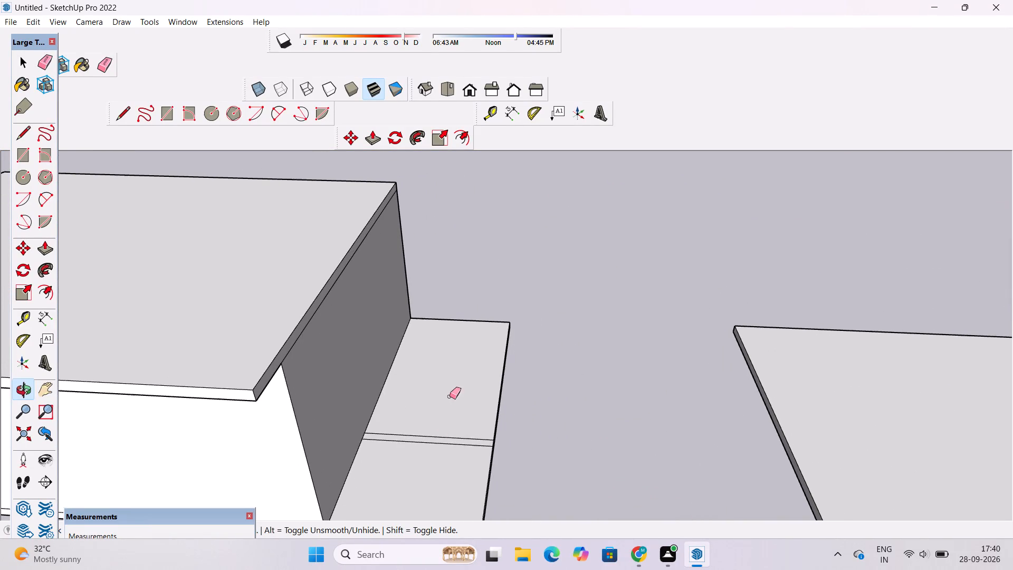
pyautogui.moveTo(450, 396); pyautogui.dragTo(447, 460)
# Examine the open slab extension beside the house's end wall from several angles.
pyautogui.press('o')
pyautogui.moveTo(469, 459); pyautogui.dragTo(473, 420)
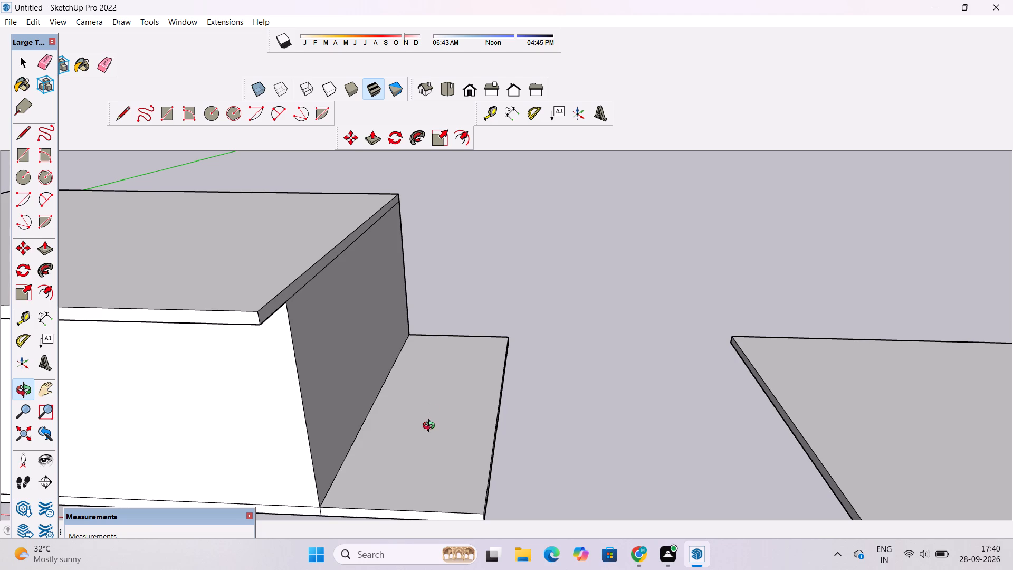
pyautogui.scroll(-6, 436, 394)
pyautogui.moveTo(390, 477); pyautogui.dragTo(399, 367)
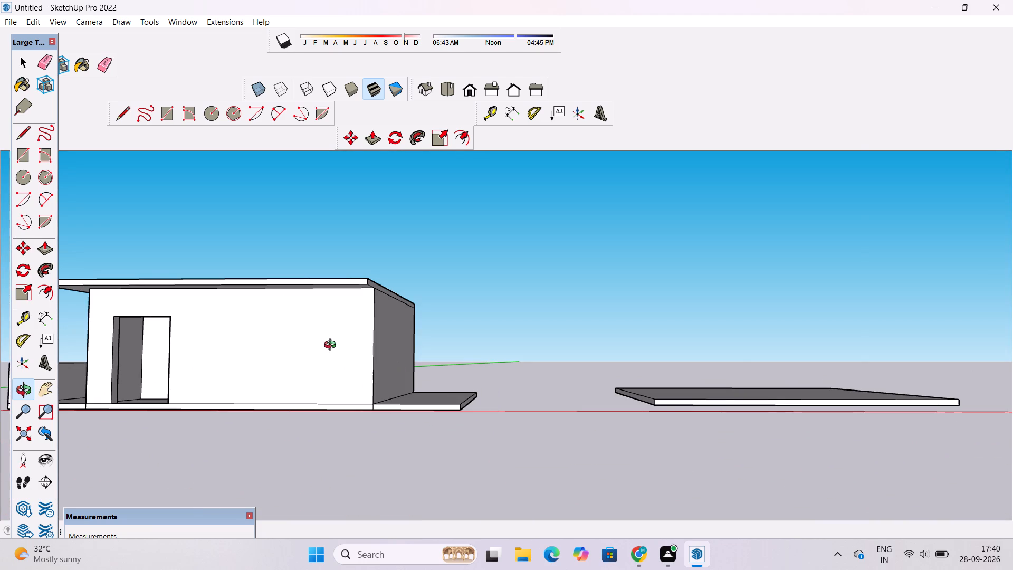
pyautogui.scroll(1, 331, 349)
pyautogui.scroll(-3, 312, 356)
pyautogui.moveTo(310, 357); pyautogui.dragTo(332, 417)
pyautogui.scroll(1, 327, 406)
pyautogui.keyDown('shift'); pyautogui.moveTo(287, 391); pyautogui.dragTo(425, 355); pyautogui.keyUp('shift')
pyautogui.moveTo(469, 392); pyautogui.dragTo(491, 441)
pyautogui.scroll(3, 525, 380)
pyautogui.keyDown('shift'); pyautogui.moveTo(649, 362); pyautogui.dragTo(579, 389); pyautogui.keyUp('shift')
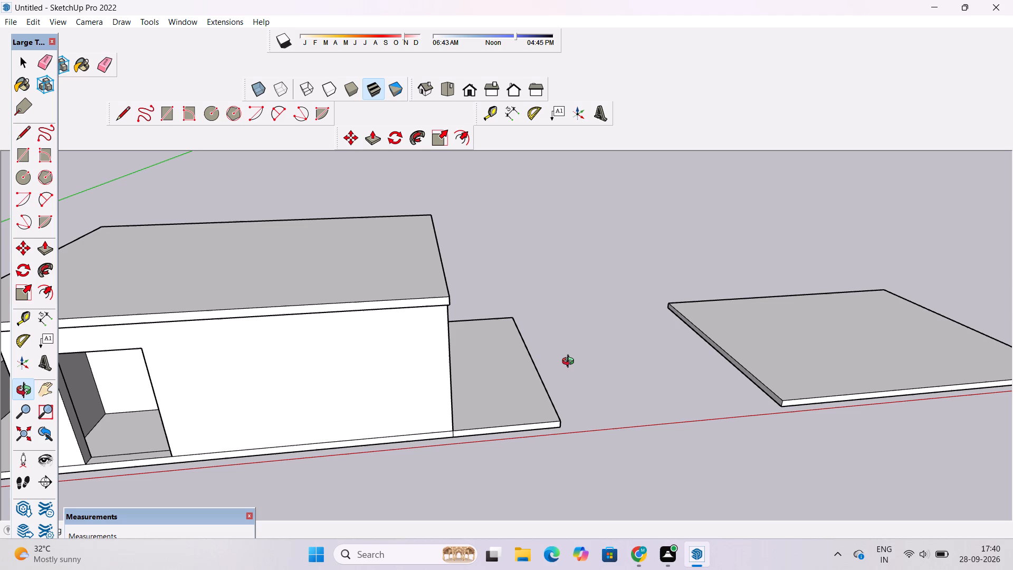
pyautogui.keyDown('shift'); pyautogui.moveTo(571, 367); pyautogui.dragTo(503, 414); pyautogui.keyUp('shift')
pyautogui.scroll(3, 480, 414)
pyautogui.moveTo(515, 419); pyautogui.dragTo(470, 448)
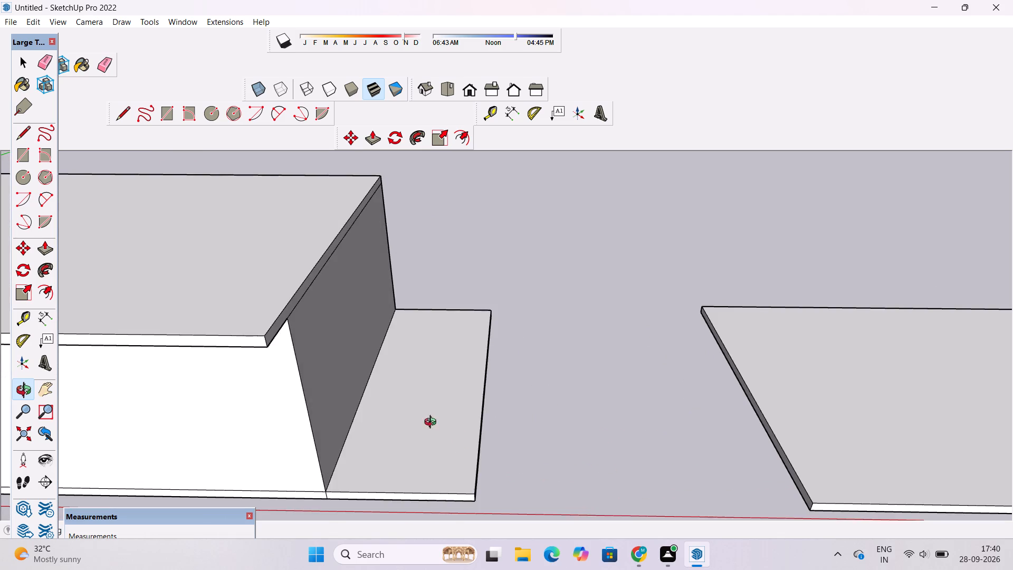
pyautogui.moveTo(433, 424); pyautogui.dragTo(451, 463)
pyautogui.moveTo(448, 407); pyautogui.dragTo(471, 461)
pyautogui.keyDown('shift'); pyautogui.moveTo(434, 450); pyautogui.dragTo(462, 405); pyautogui.keyUp('shift')
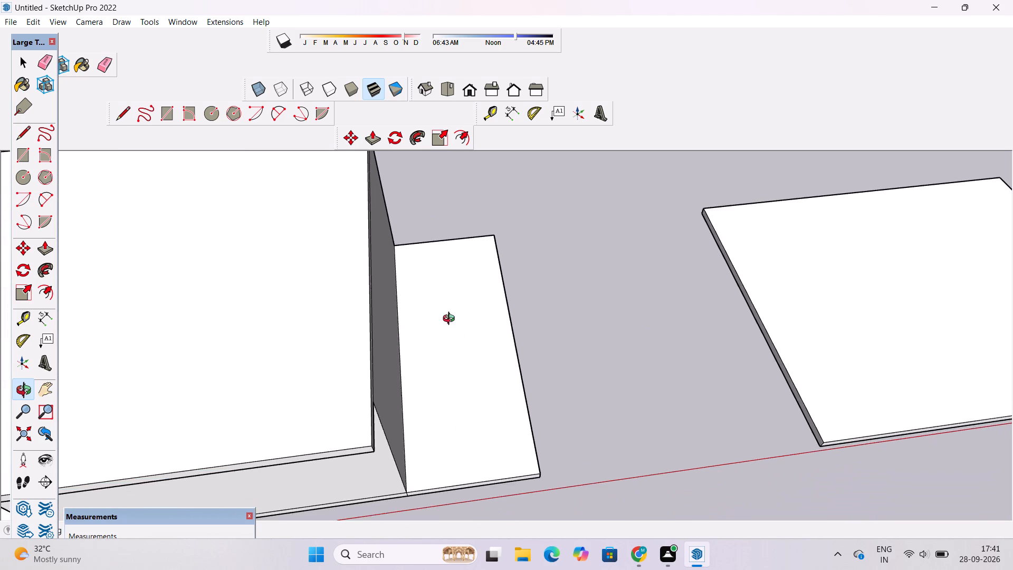
pyautogui.moveTo(451, 320); pyautogui.dragTo(453, 346)
pyautogui.keyDown('shift'); pyautogui.moveTo(459, 353); pyautogui.dragTo(496, 420); pyautogui.keyUp('shift')
pyautogui.scroll(3, 482, 291)
pyautogui.click(553, 317)
pyautogui.moveTo(528, 332); pyautogui.dragTo(528, 365)
pyautogui.moveTo(526, 364); pyautogui.dragTo(493, 344)
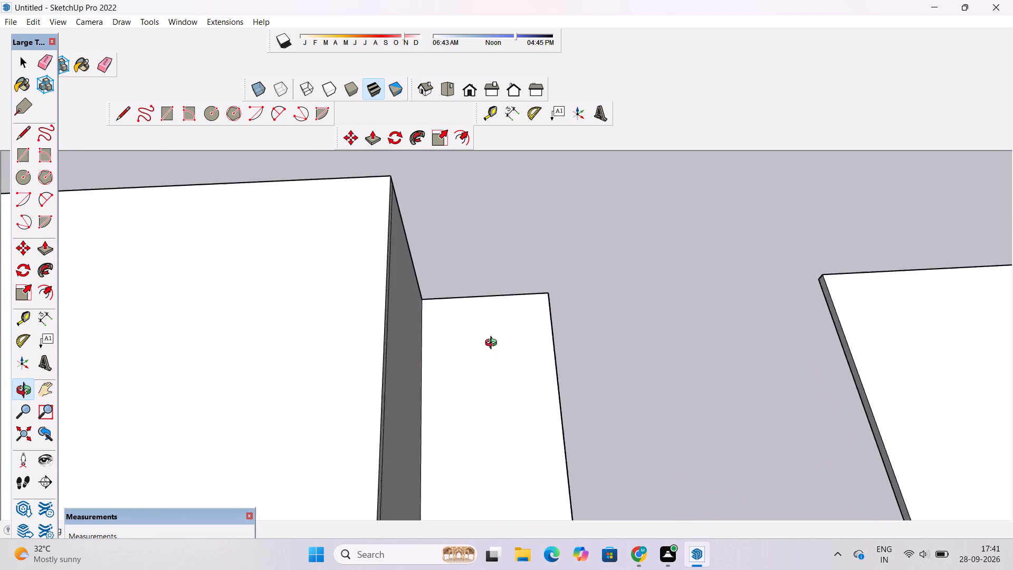
pyautogui.moveTo(493, 344); pyautogui.dragTo(467, 313)
pyautogui.keyDown('shift'); pyautogui.moveTo(467, 313); pyautogui.dragTo(459, 352); pyautogui.keyUp('shift')
pyautogui.moveTo(464, 402); pyautogui.dragTo(488, 438)
pyautogui.scroll(3, 474, 391)
pyautogui.moveTo(478, 385); pyautogui.dragTo(494, 393)
pyautogui.moveTo(495, 393); pyautogui.dragTo(495, 399)
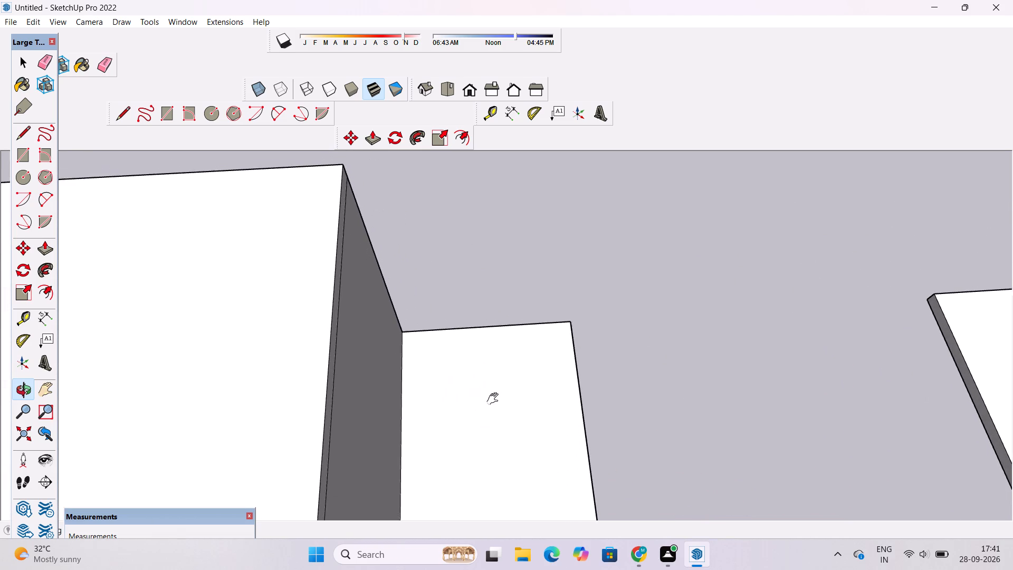
pyautogui.moveTo(495, 399); pyautogui.dragTo(489, 407)
# Place a guide line 1.5' inside the rear edge of the open slab beside the house.
pyautogui.press('t')
pyautogui.scroll(3, 455, 310)
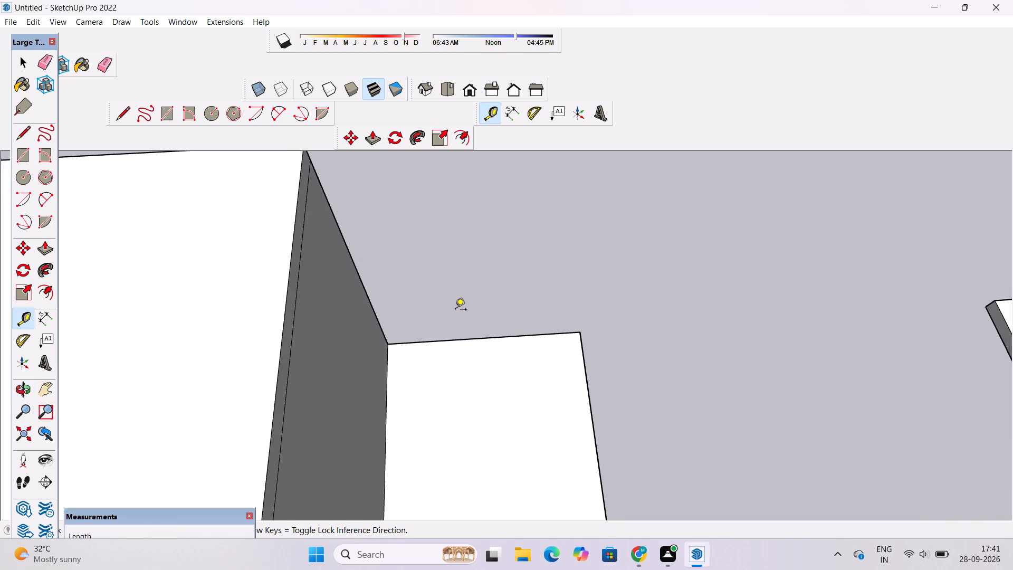
pyautogui.scroll(-6, 465, 314)
pyautogui.scroll(4, 485, 363)
pyautogui.click(475, 315)
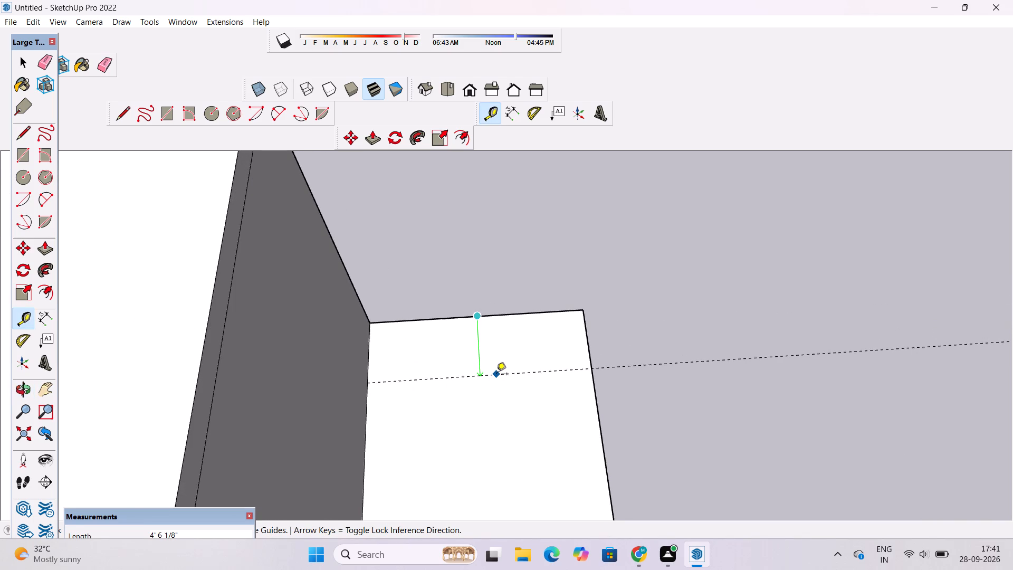
pyautogui.write("1.5'")
pyautogui.press('Return')
# Place a guide line 1.5' inside the long outer edge of the same slab.
pyautogui.scroll(-8, 439, 288)
pyautogui.click(536, 425)
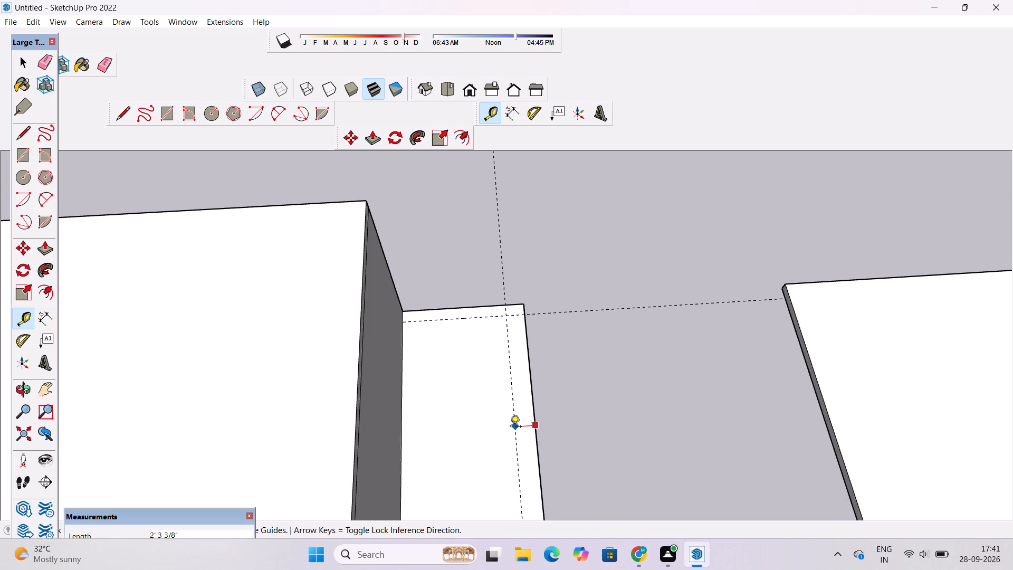
pyautogui.write('1.5')
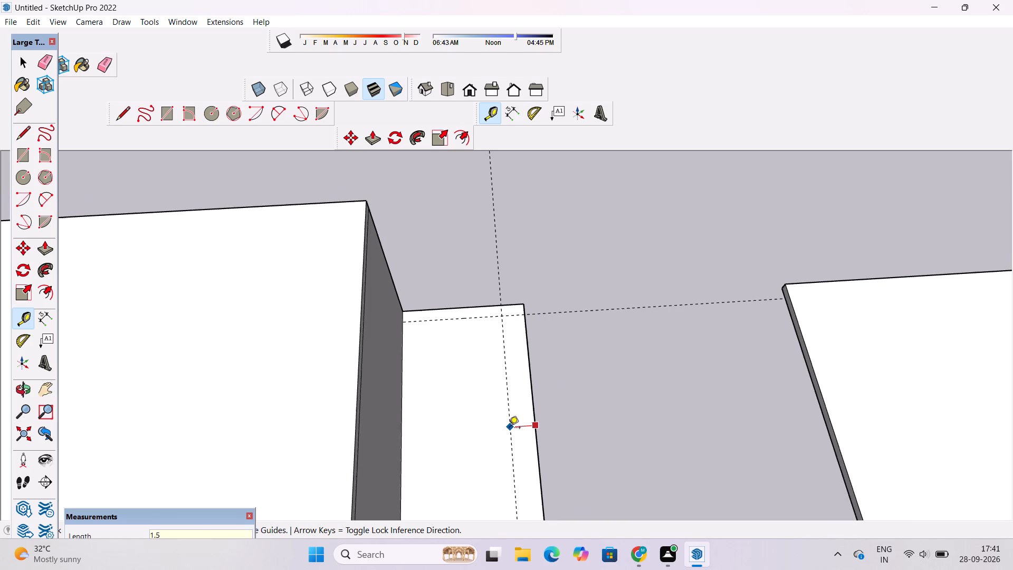
pyautogui.press("'")
pyautogui.press('Return')
# Place a guide line 1.5' inside the front edge of the slab, near the red axis.
pyautogui.scroll(-12, 452, 346)
pyautogui.scroll(2, 484, 443)
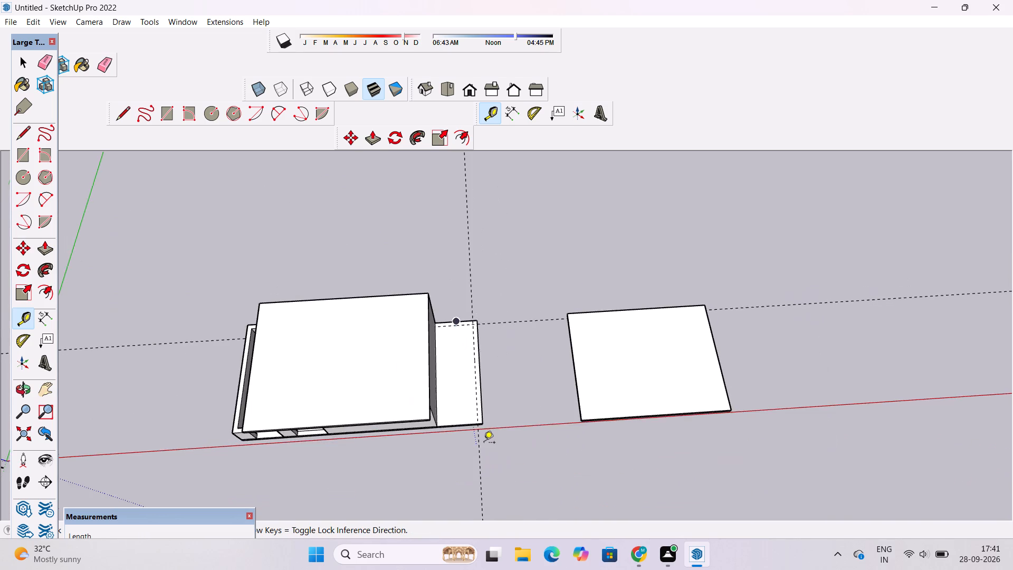
pyautogui.scroll(1, 484, 443)
pyautogui.scroll(5, 399, 422)
pyautogui.scroll(4, 468, 419)
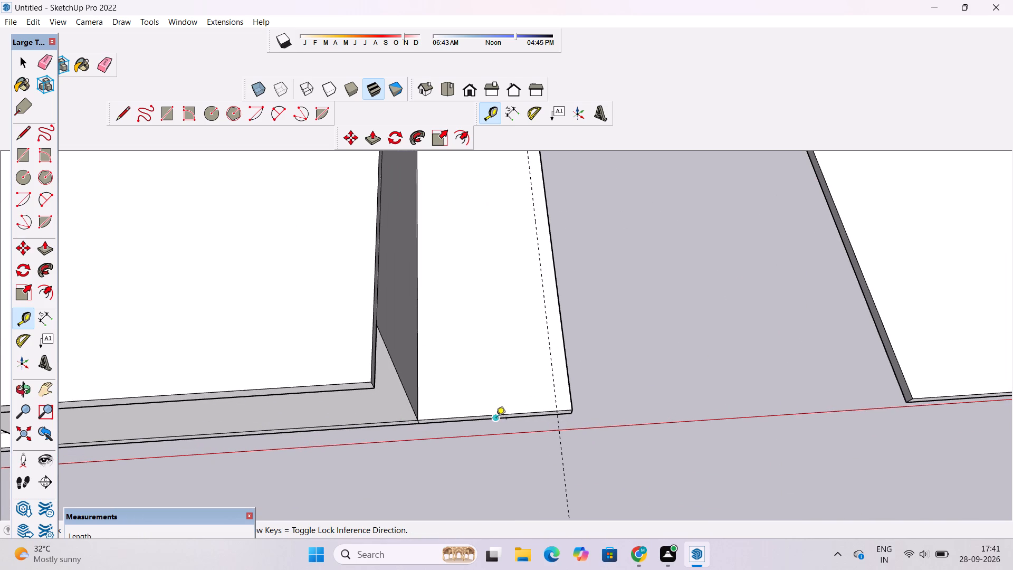
pyautogui.scroll(9, 497, 413)
pyautogui.click(491, 420)
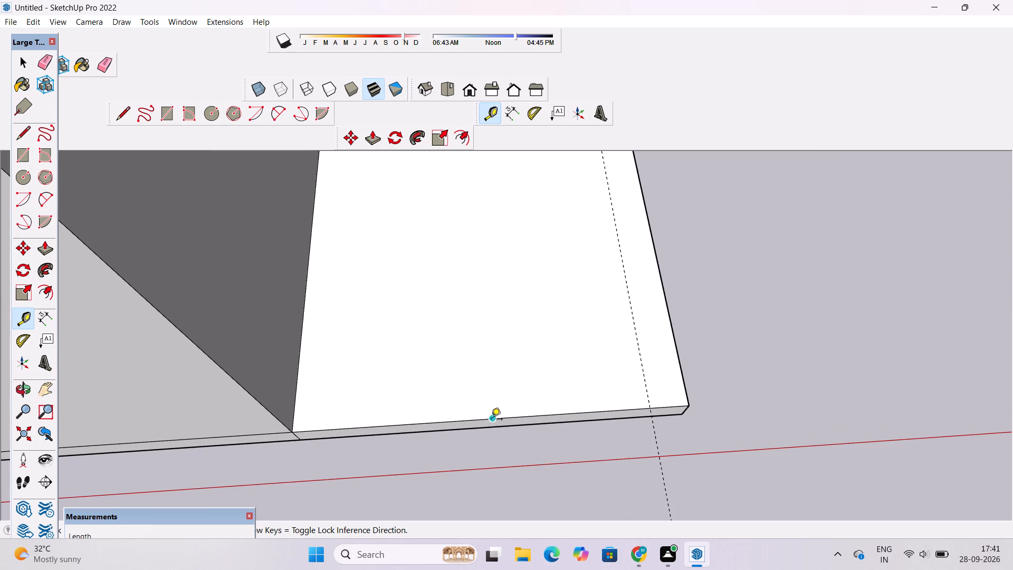
pyautogui.write("1.5'")
pyautogui.press('Return')
# Inspect the three guide lines on the slab extension from different angles.
pyautogui.press('o')
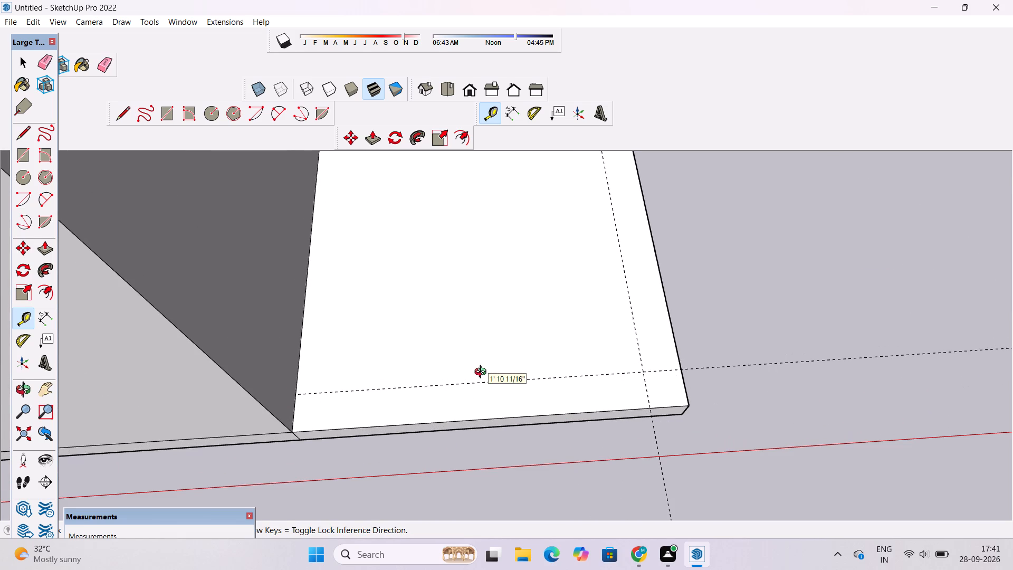
pyautogui.scroll(-5, 483, 373)
pyautogui.moveTo(496, 430); pyautogui.dragTo(499, 410)
pyautogui.scroll(-3, 498, 402)
pyautogui.keyDown('shift'); pyautogui.moveTo(498, 401); pyautogui.dragTo(502, 425); pyautogui.keyUp('shift')
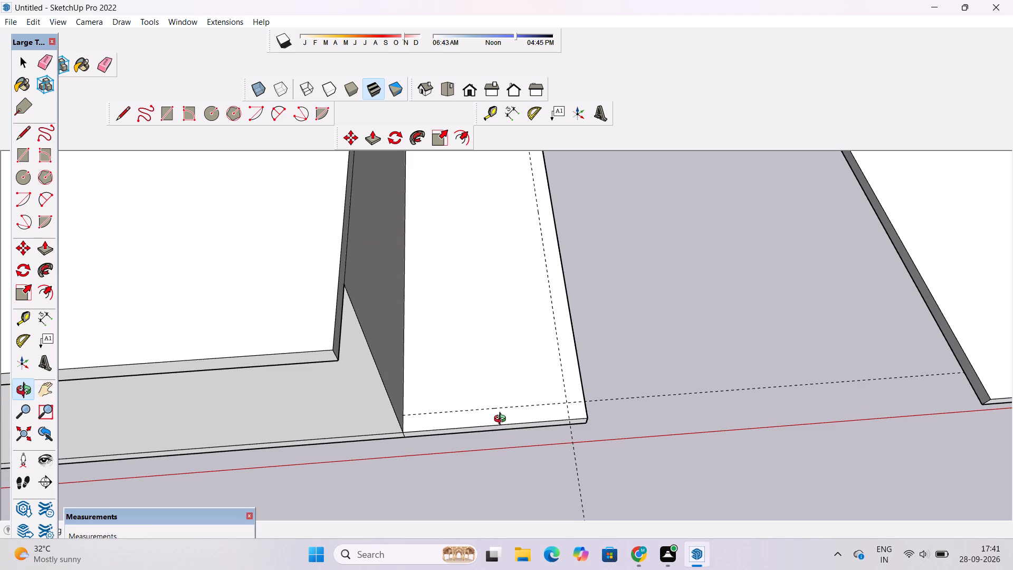
pyautogui.scroll(-2, 504, 423)
pyautogui.moveTo(525, 445); pyautogui.dragTo(519, 423)
pyautogui.keyDown('shift'); pyautogui.moveTo(519, 420); pyautogui.dragTo(542, 474); pyautogui.keyUp('shift')
pyautogui.scroll(-4, 538, 463)
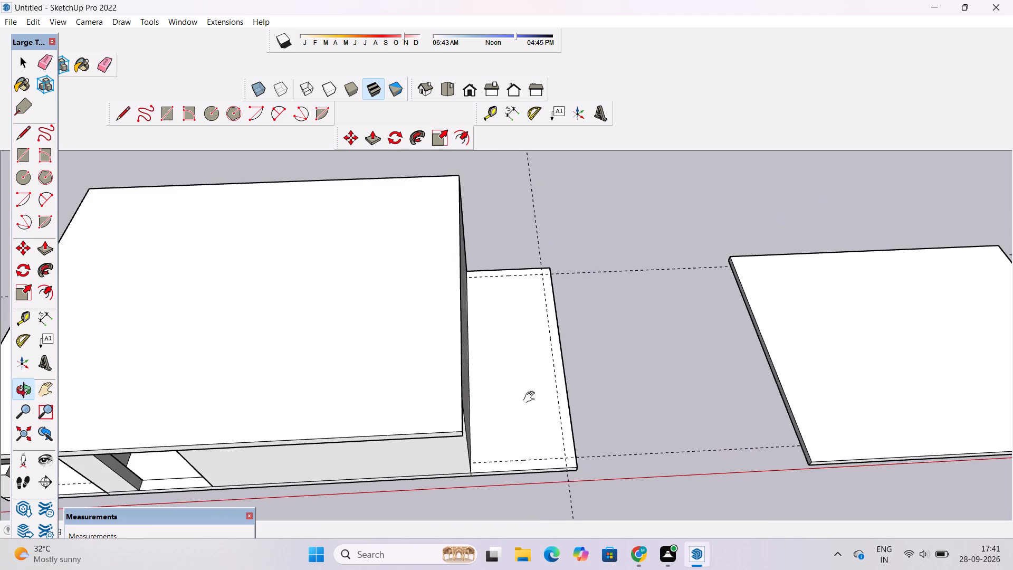
pyautogui.keyDown('shift'); pyautogui.moveTo(531, 396); pyautogui.dragTo(458, 478); pyautogui.keyUp('shift')
pyautogui.keyDown('shift'); pyautogui.click(456, 479); pyautogui.keyUp('shift')
pyautogui.scroll(4, 389, 372)
pyautogui.keyDown('shift'); pyautogui.moveTo(441, 373); pyautogui.dragTo(345, 328); pyautogui.keyUp('shift')
pyautogui.scroll(-4, 337, 342)
pyautogui.moveTo(352, 370); pyautogui.dragTo(374, 396)
pyautogui.keyDown('shift'); pyautogui.moveTo(374, 397); pyautogui.dragTo(406, 355); pyautogui.keyUp('shift')
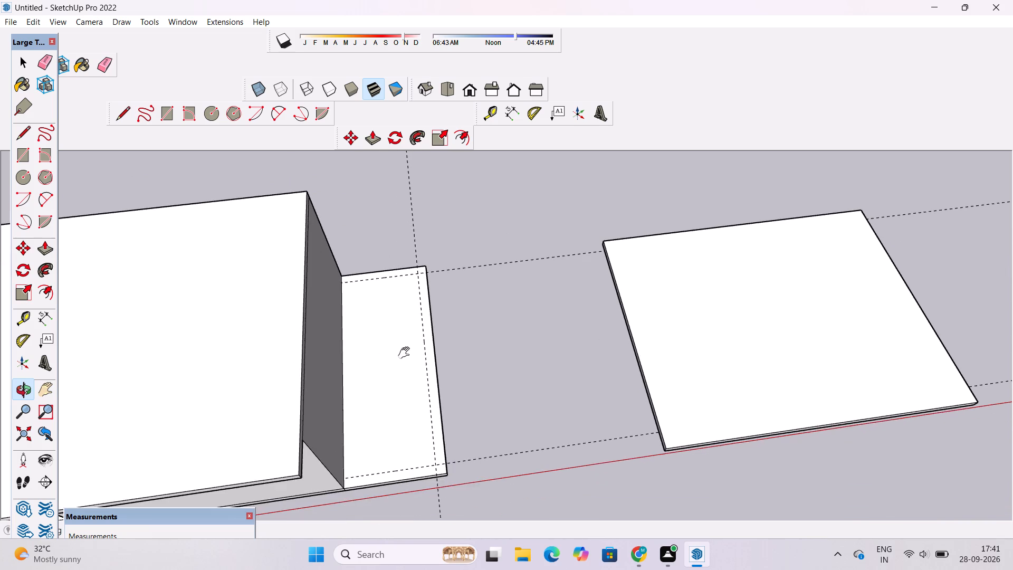
pyautogui.moveTo(428, 402); pyautogui.dragTo(441, 443)
pyautogui.keyDown('shift'); pyautogui.moveTo(403, 474); pyautogui.dragTo(410, 435); pyautogui.keyUp('shift')
pyautogui.scroll(-3, 415, 370)
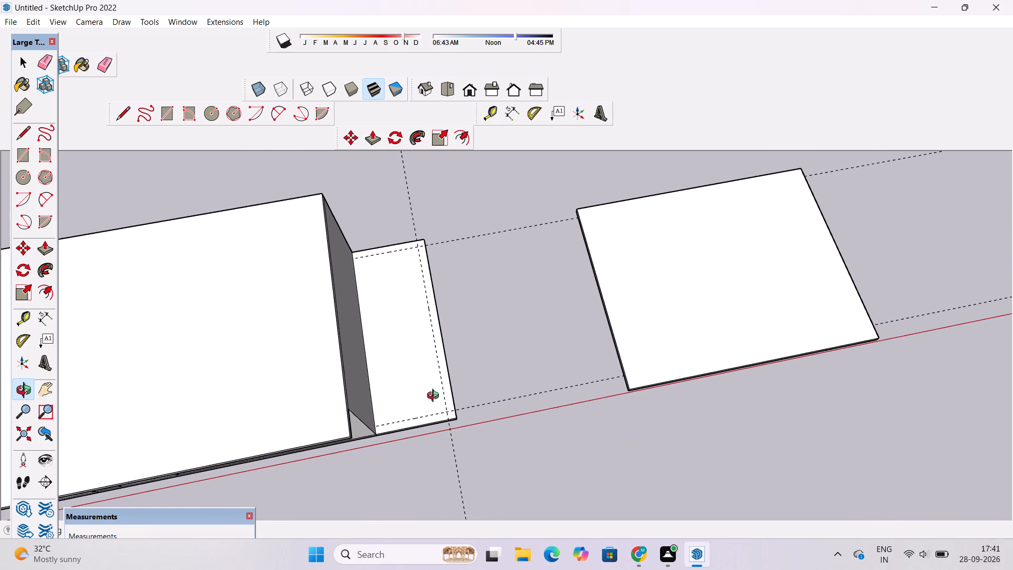
pyautogui.keyDown('shift'); pyautogui.moveTo(435, 398); pyautogui.dragTo(429, 372); pyautogui.keyUp('shift')
pyautogui.scroll(4, 429, 349)
pyautogui.moveTo(432, 364); pyautogui.dragTo(422, 367)
pyautogui.keyDown('shift'); pyautogui.moveTo(422, 367); pyautogui.dragTo(441, 412); pyautogui.keyUp('shift')
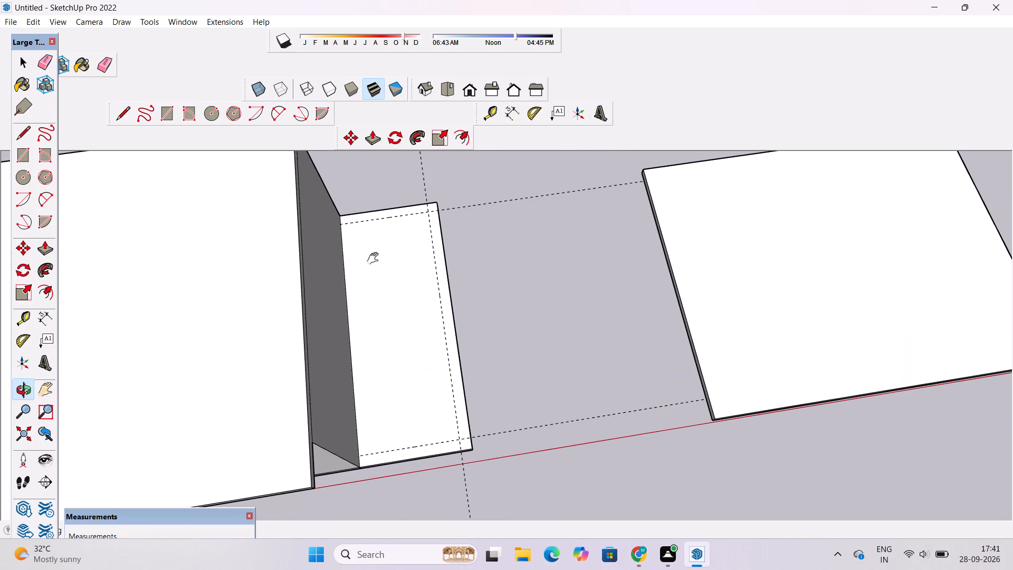
pyautogui.keyDown('shift'); pyautogui.moveTo(390, 250); pyautogui.dragTo(409, 311); pyautogui.keyUp('shift')
pyautogui.scroll(3, 405, 296)
# Draw connected lines along the guides, 13' 6" at the rear, 35' 6" along the outer side, and back to the house wall.
pyautogui.press('l')
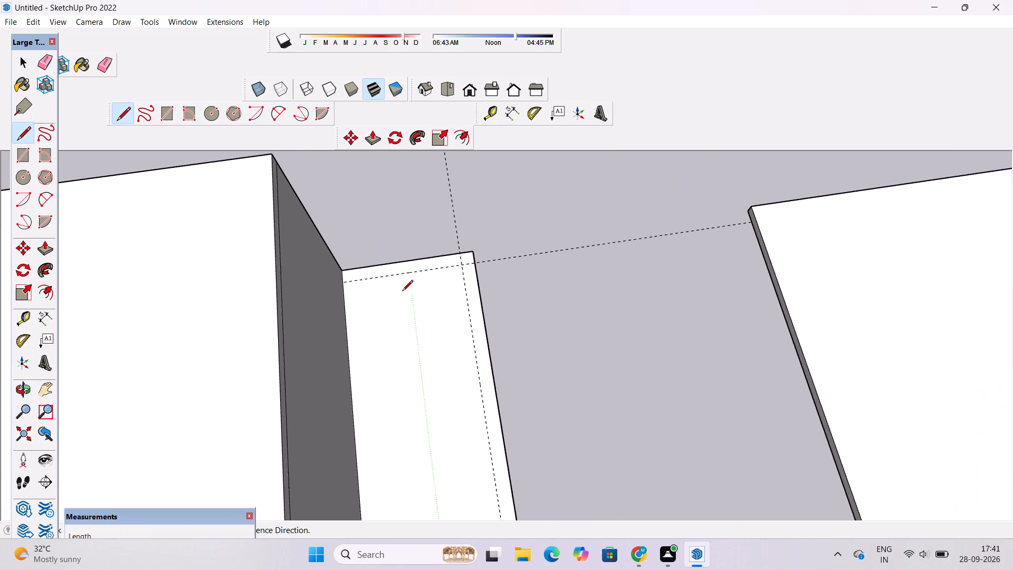
pyautogui.scroll(3, 402, 292)
pyautogui.click(321, 281)
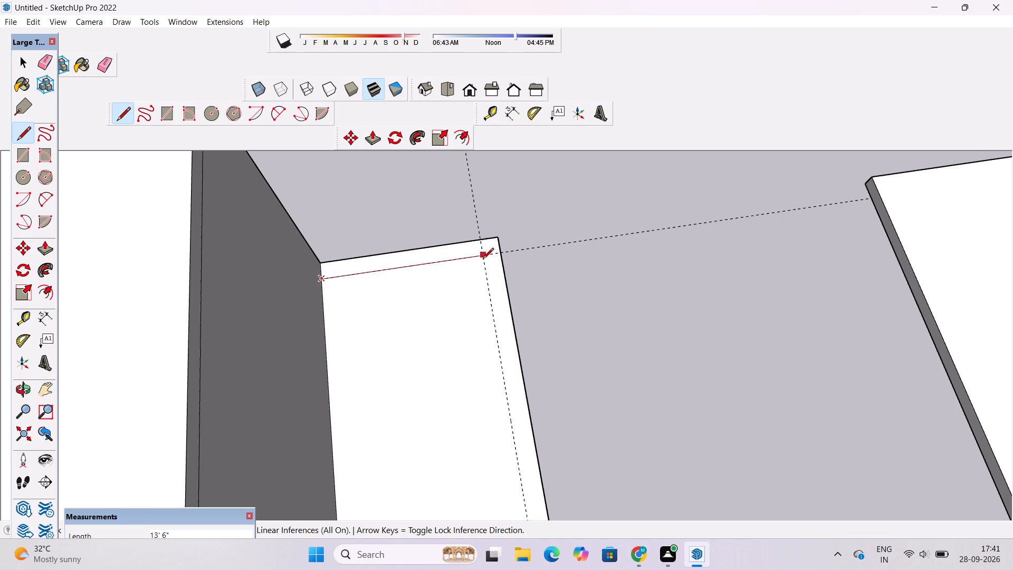
pyautogui.click(483, 259)
pyautogui.scroll(-11, 477, 250)
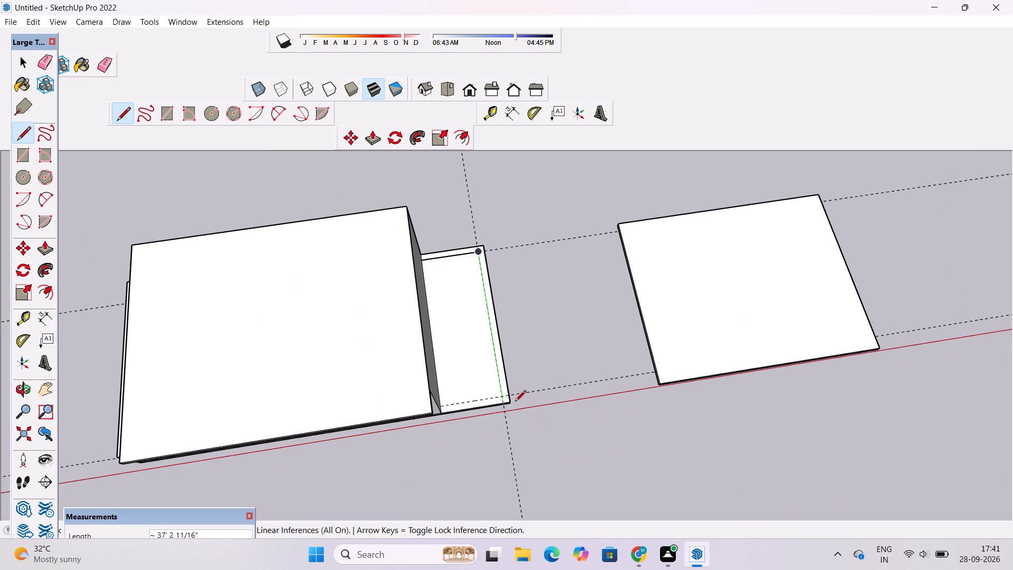
pyautogui.scroll(12, 515, 402)
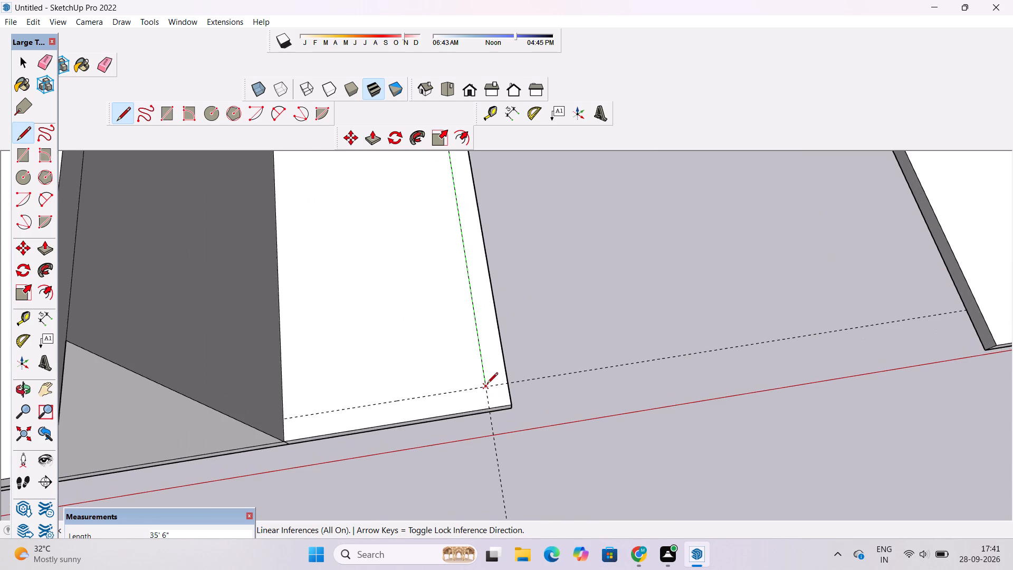
pyautogui.click(485, 387)
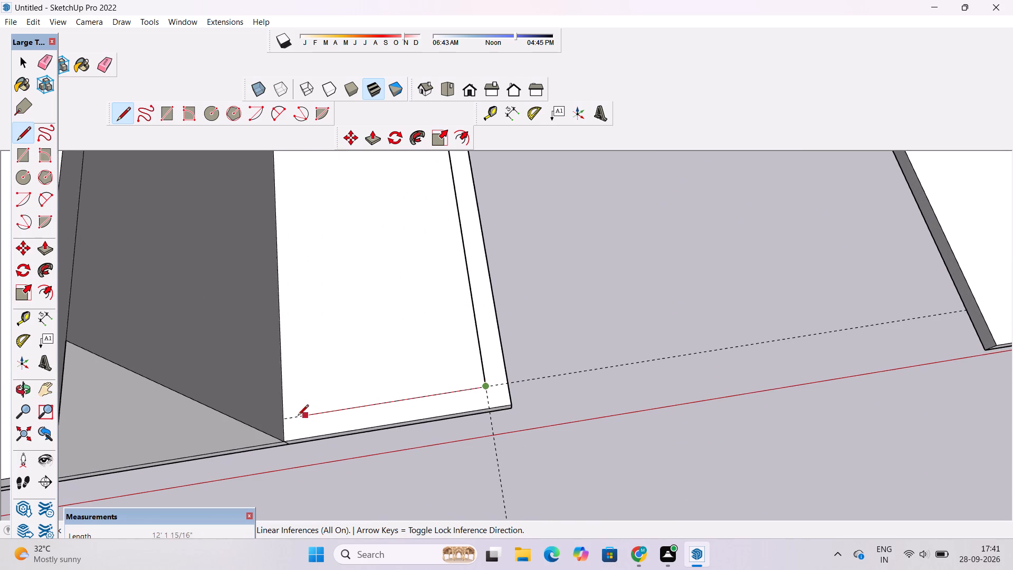
pyautogui.click(282, 422)
pyautogui.press('space')
# Erase the three guide lines around the slab extension.
pyautogui.write('e')
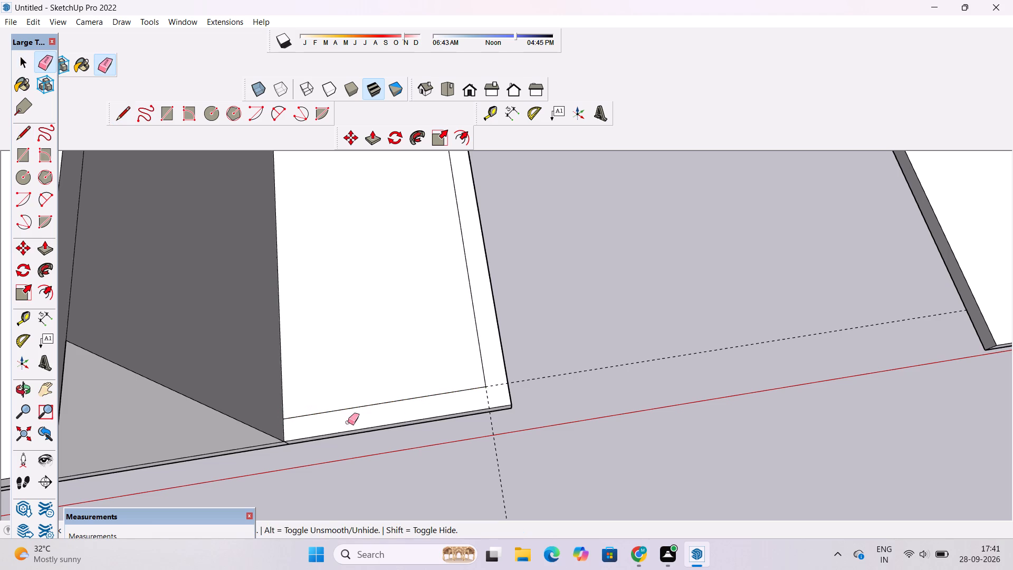
pyautogui.moveTo(561, 351); pyautogui.dragTo(480, 461)
pyautogui.scroll(-6, 435, 471)
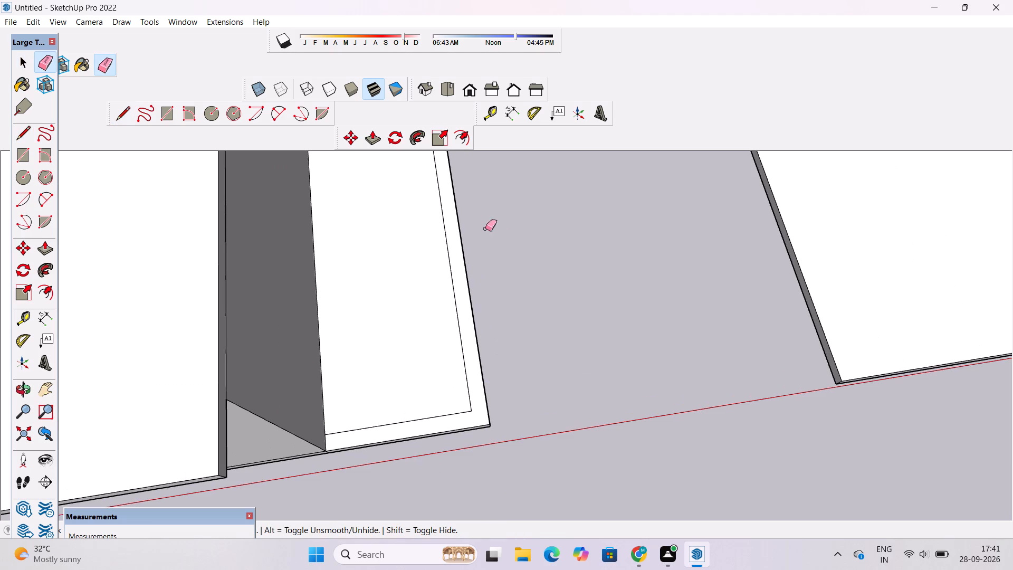
pyautogui.scroll(-6, 458, 331)
pyautogui.moveTo(485, 216); pyautogui.dragTo(489, 233)
# Push/Pull the U-shaped border strip of the slab extension up 7' to form its enclosing wall.
pyautogui.press('o')
pyautogui.moveTo(496, 336); pyautogui.dragTo(445, 216)
pyautogui.moveTo(482, 364); pyautogui.dragTo(458, 379)
pyautogui.keyDown('shift'); pyautogui.scroll(4, 434, 406); pyautogui.keyUp('shift')
pyautogui.keyDown('shift'); pyautogui.moveTo(433, 410); pyautogui.dragTo(434, 380); pyautogui.keyUp('shift')
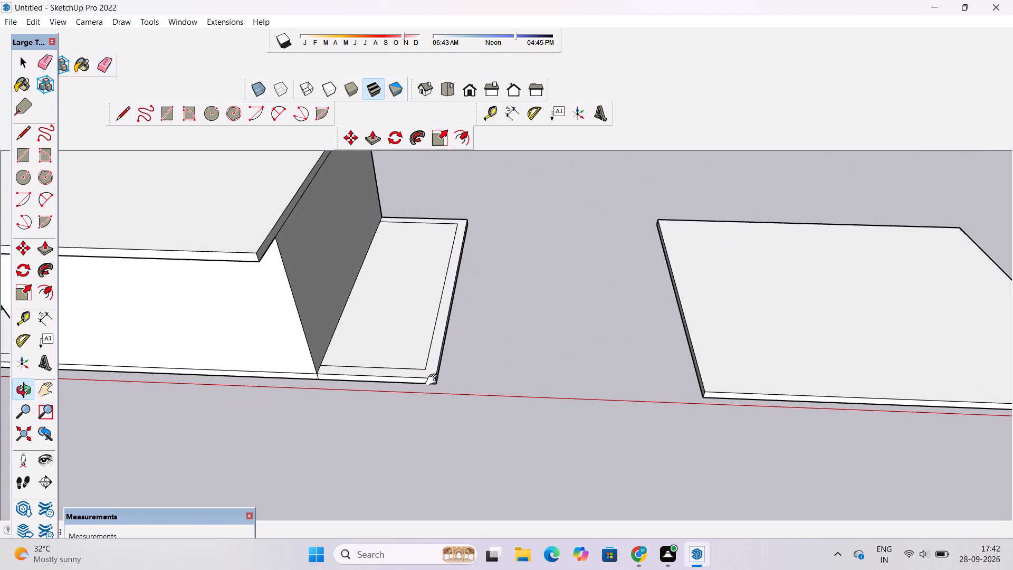
pyautogui.scroll(2, 434, 378)
pyautogui.press('p')
pyautogui.click(434, 366)
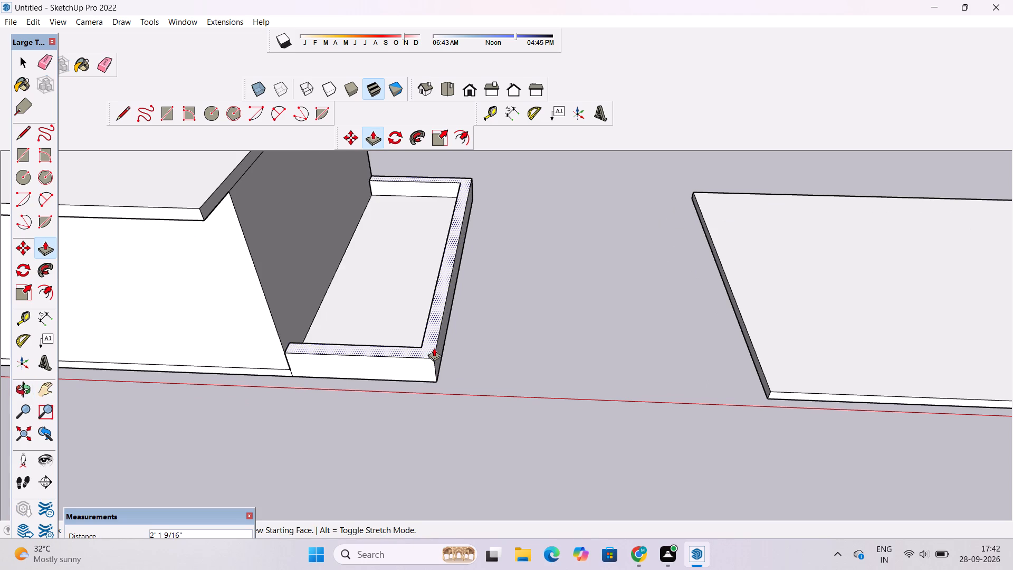
pyautogui.write("7'")
pyautogui.press('Return')
# Review the house's front, its door opening and the walled enclosures at both ends.
pyautogui.write('io')
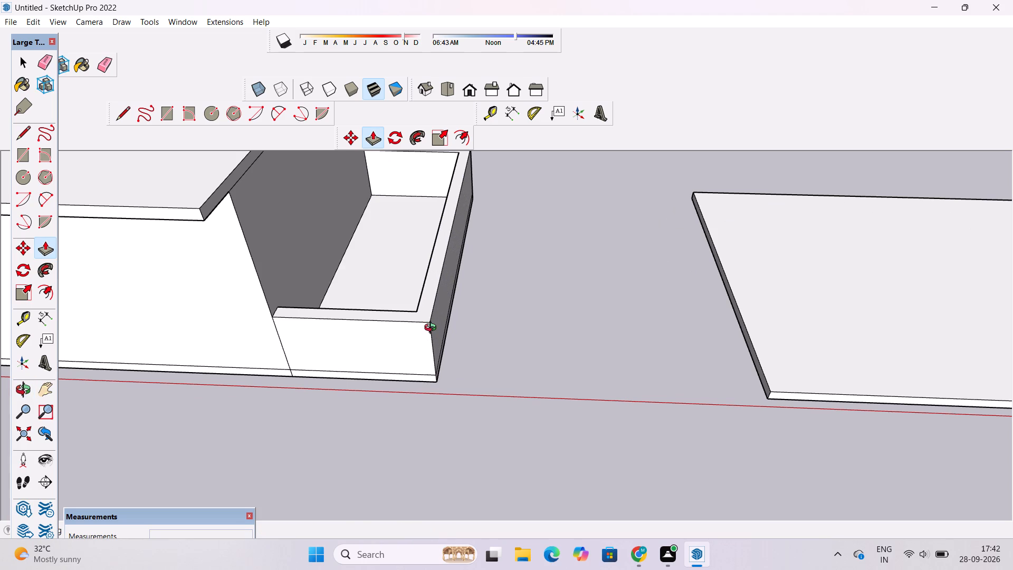
pyautogui.scroll(-8, 450, 308)
pyautogui.moveTo(406, 303); pyautogui.dragTo(427, 250)
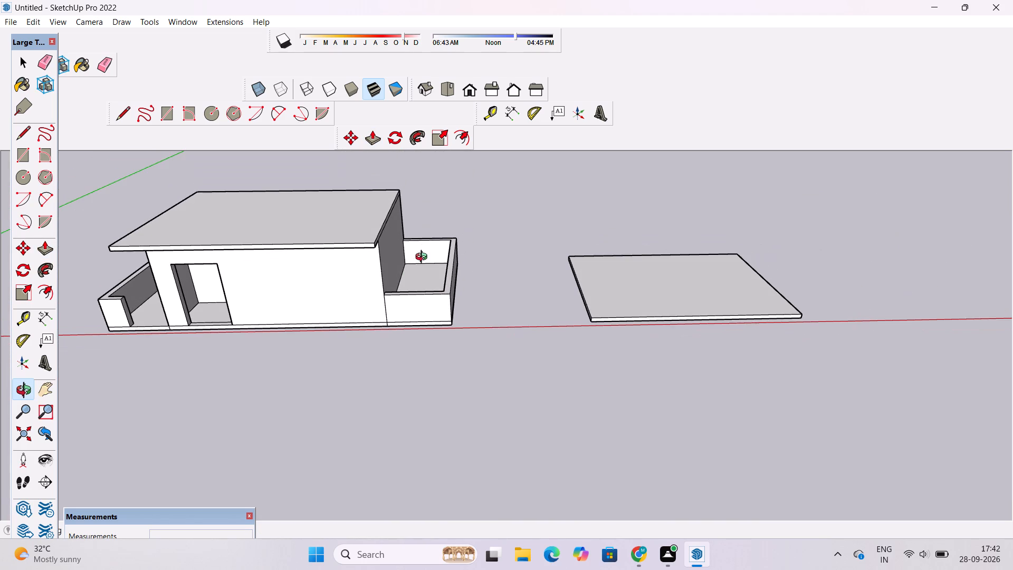
pyautogui.keyDown('shift'); pyautogui.moveTo(400, 297); pyautogui.dragTo(604, 262); pyautogui.keyUp('shift')
pyautogui.scroll(3, 603, 261)
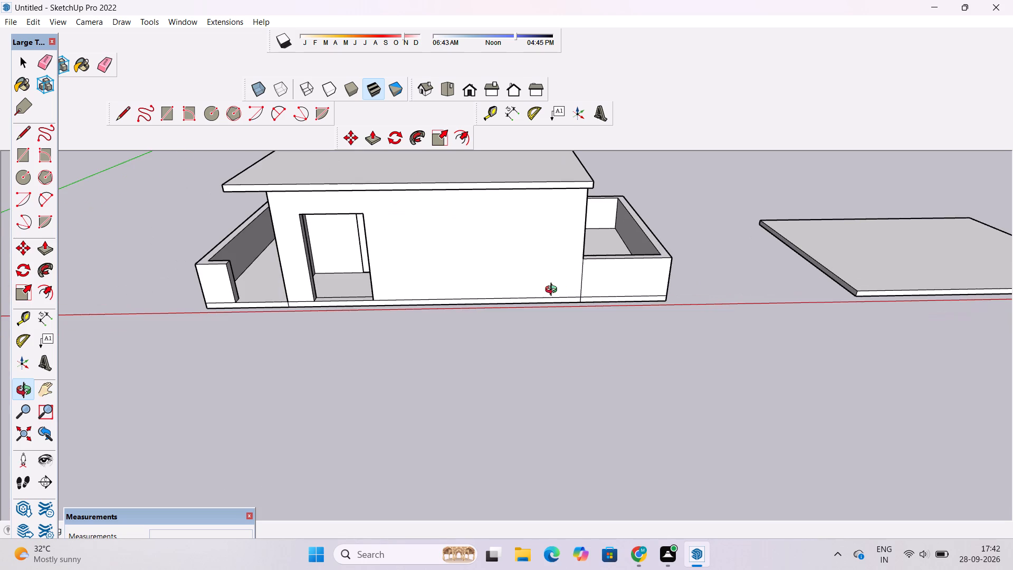
pyautogui.keyDown('shift'); pyautogui.moveTo(331, 294); pyautogui.dragTo(371, 284); pyautogui.keyUp('shift')
pyautogui.scroll(1, 398, 295)
pyautogui.moveTo(408, 302); pyautogui.dragTo(381, 297)
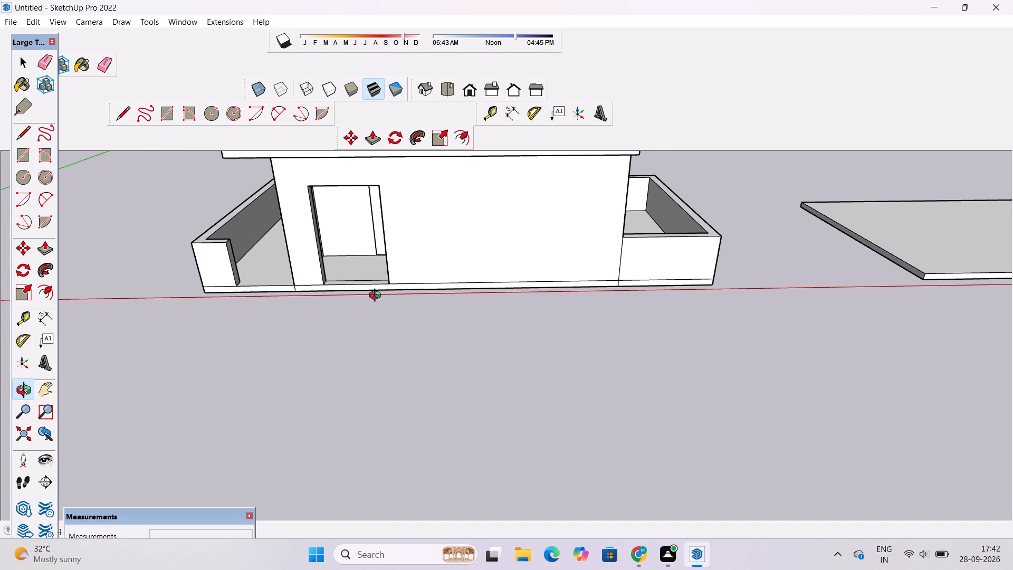
pyautogui.scroll(2, 380, 300)
pyautogui.keyDown('shift'); pyautogui.moveTo(441, 306); pyautogui.dragTo(377, 283); pyautogui.keyUp('shift')
pyautogui.moveTo(542, 312); pyautogui.dragTo(543, 264)
pyautogui.keyDown('shift'); pyautogui.moveTo(552, 251); pyautogui.dragTo(447, 329); pyautogui.keyUp('shift')
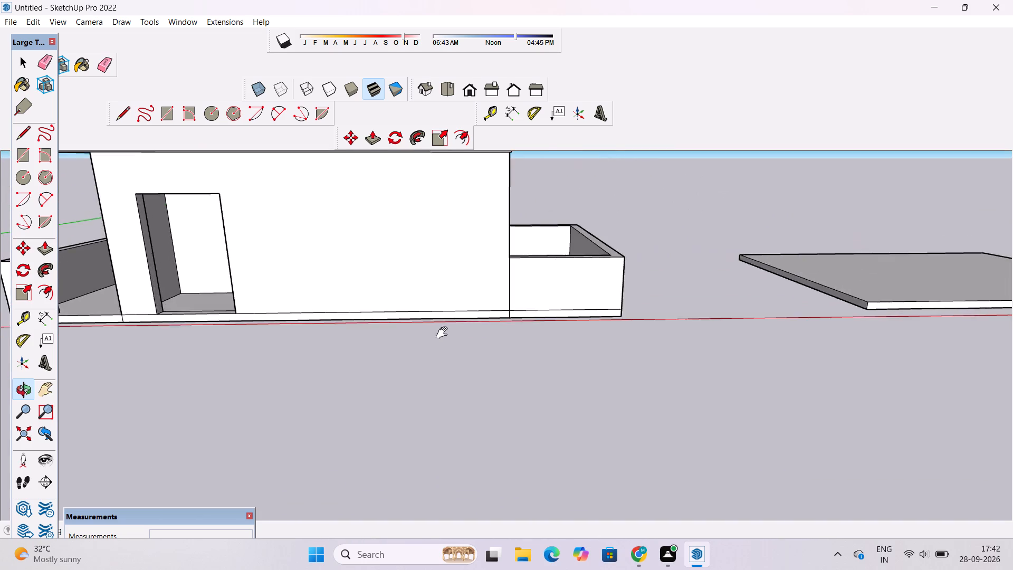
# Erase the short seam line on the slab's front edge, where the house meets the enclosure farther from the door.
pyautogui.scroll(4, 480, 345)
pyautogui.moveTo(533, 320); pyautogui.dragTo(544, 264)
pyautogui.moveTo(546, 254); pyautogui.dragTo(513, 336)
pyautogui.scroll(4, 510, 339)
pyautogui.moveTo(509, 344); pyautogui.dragTo(517, 313)
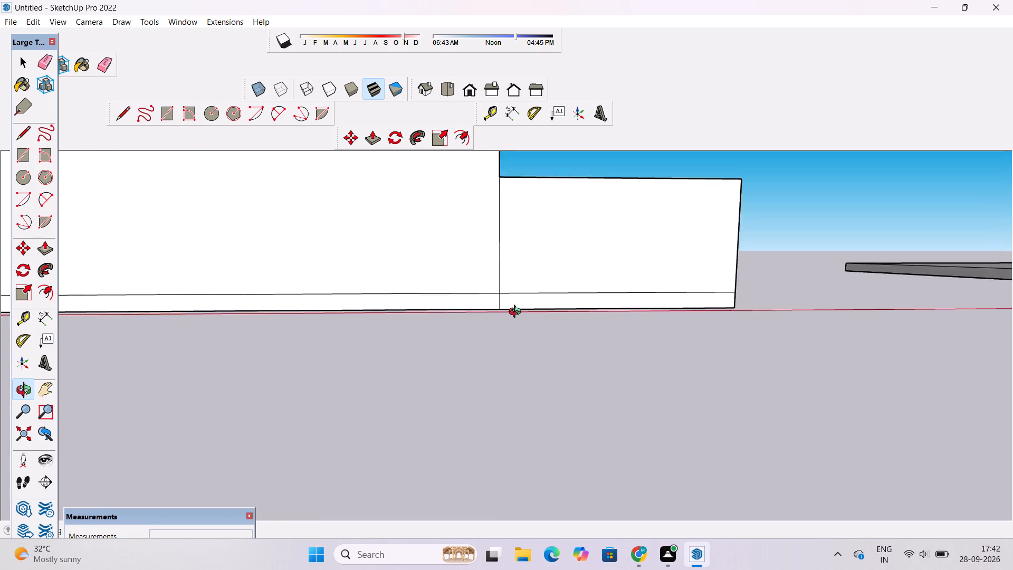
pyautogui.moveTo(517, 313); pyautogui.dragTo(524, 297)
pyautogui.scroll(-2, 524, 297)
pyautogui.keyDown('shift'); pyautogui.moveTo(523, 299); pyautogui.dragTo(527, 338); pyautogui.keyUp('shift')
pyautogui.scroll(2, 527, 338)
pyautogui.moveTo(520, 361); pyautogui.dragTo(534, 235)
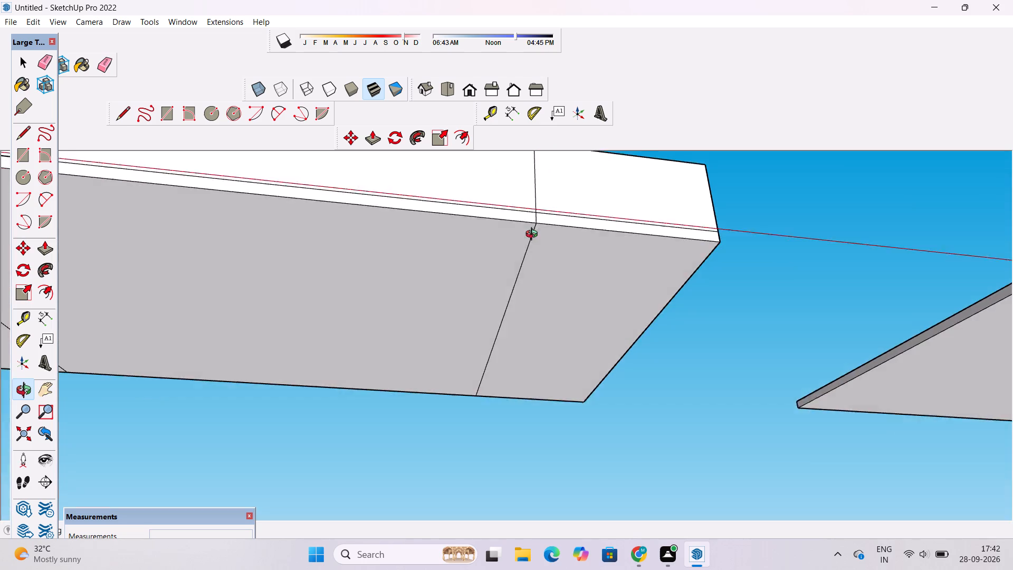
pyautogui.moveTo(534, 235); pyautogui.dragTo(541, 330)
pyautogui.scroll(-4, 541, 330)
pyautogui.moveTo(539, 330); pyautogui.dragTo(538, 370)
pyautogui.moveTo(538, 370); pyautogui.dragTo(538, 331)
pyautogui.keyDown('shift'); pyautogui.moveTo(539, 336); pyautogui.dragTo(543, 389); pyautogui.keyUp('shift')
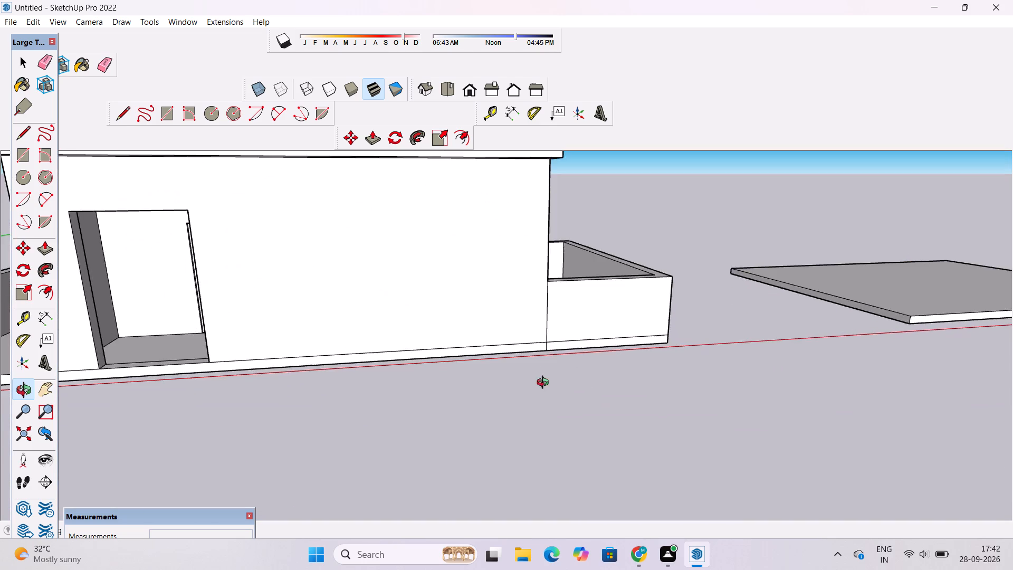
pyautogui.scroll(3, 548, 358)
pyautogui.keyDown('shift'); pyautogui.moveTo(551, 343); pyautogui.dragTo(552, 325); pyautogui.keyUp('shift')
pyautogui.keyDown('shift'); pyautogui.moveTo(552, 331); pyautogui.dragTo(553, 346); pyautogui.keyUp('shift')
pyautogui.press('e')
pyautogui.scroll(5, 553, 346)
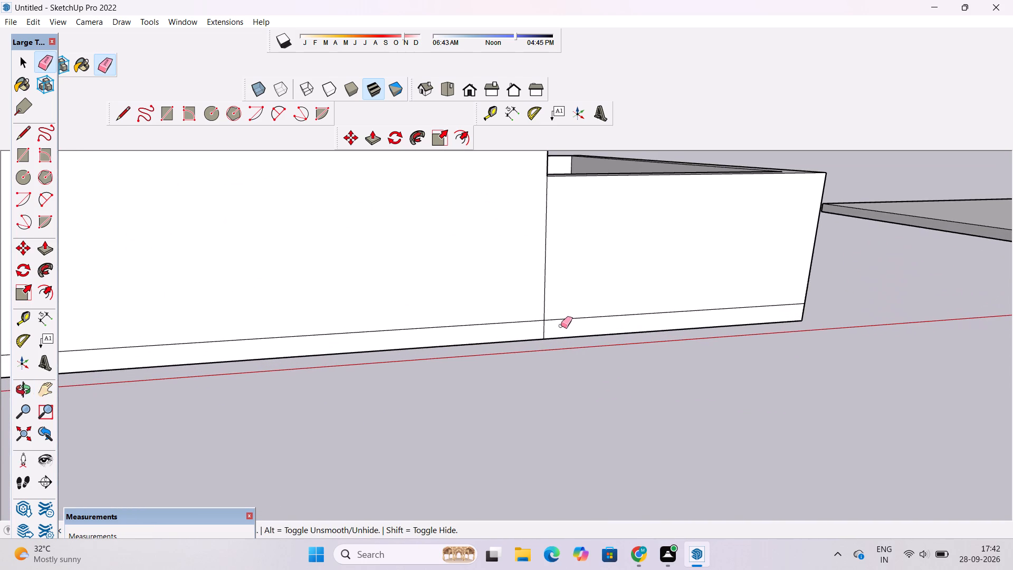
pyautogui.moveTo(558, 326); pyautogui.dragTo(541, 336)
# Examine the slab edge and the gap in the front wall of the enclosure nearest the door opening.
pyautogui.press('o')
pyautogui.scroll(-12, 546, 322)
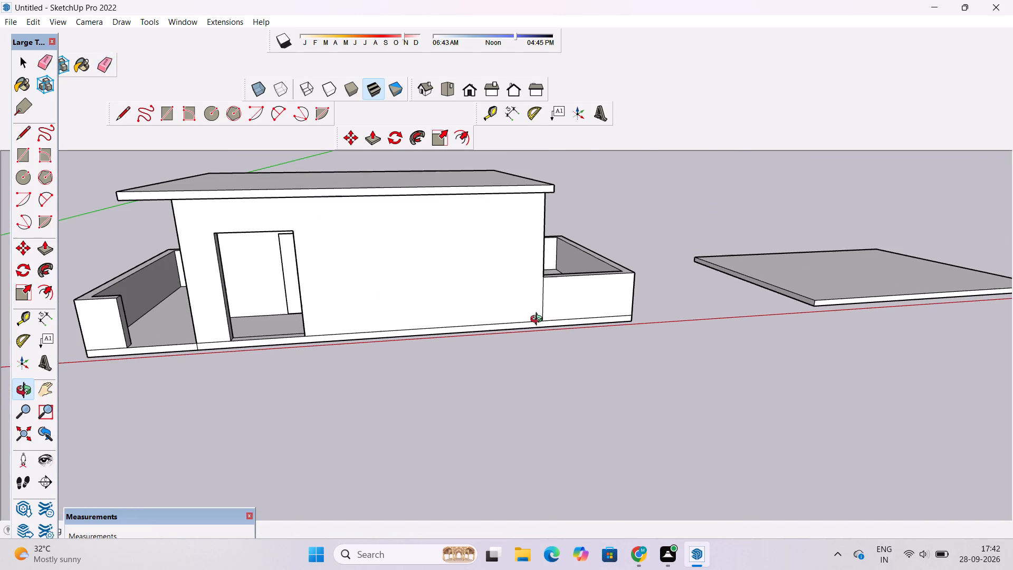
pyautogui.keyDown('shift'); pyautogui.moveTo(306, 379); pyautogui.dragTo(439, 347); pyautogui.keyUp('shift')
pyautogui.scroll(4, 289, 336)
pyautogui.keyDown('shift'); pyautogui.moveTo(317, 336); pyautogui.dragTo(319, 339); pyautogui.keyUp('shift')
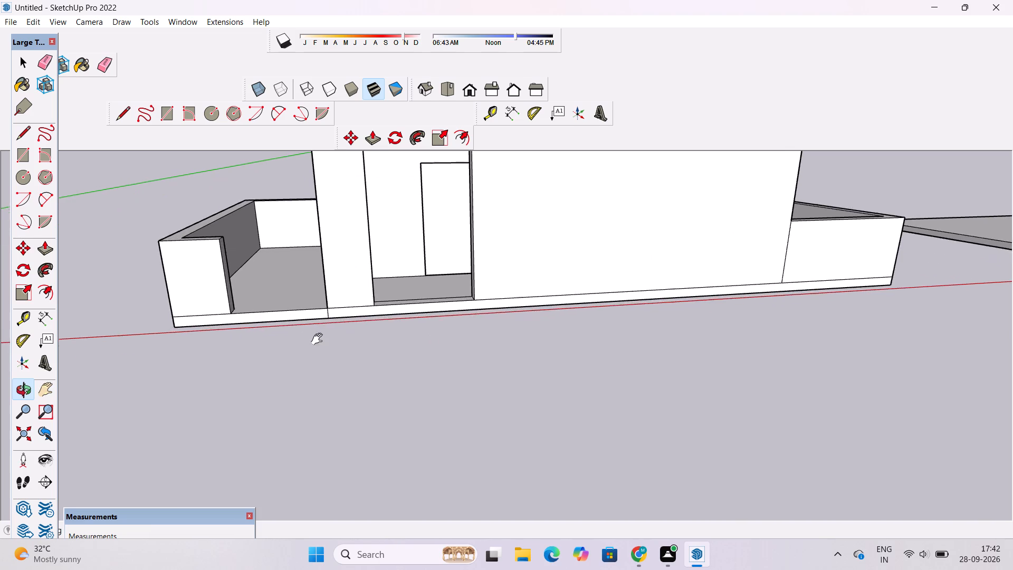
pyautogui.keyDown('shift'); pyautogui.moveTo(319, 339); pyautogui.dragTo(327, 357); pyautogui.keyUp('shift')
pyautogui.keyDown('shift'); pyautogui.moveTo(333, 347); pyautogui.dragTo(368, 347); pyautogui.keyUp('shift')
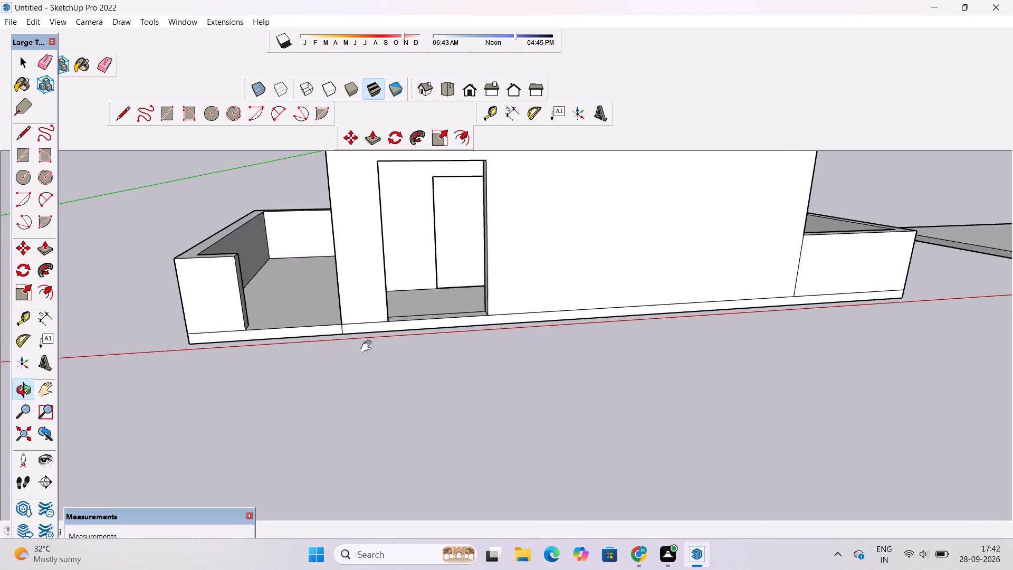
pyautogui.keyDown('shift'); pyautogui.moveTo(368, 347); pyautogui.dragTo(373, 346); pyautogui.keyUp('shift')
pyautogui.keyDown('shift'); pyautogui.scroll(-6, 376, 339); pyautogui.keyUp('shift')
pyautogui.scroll(11, 318, 322)
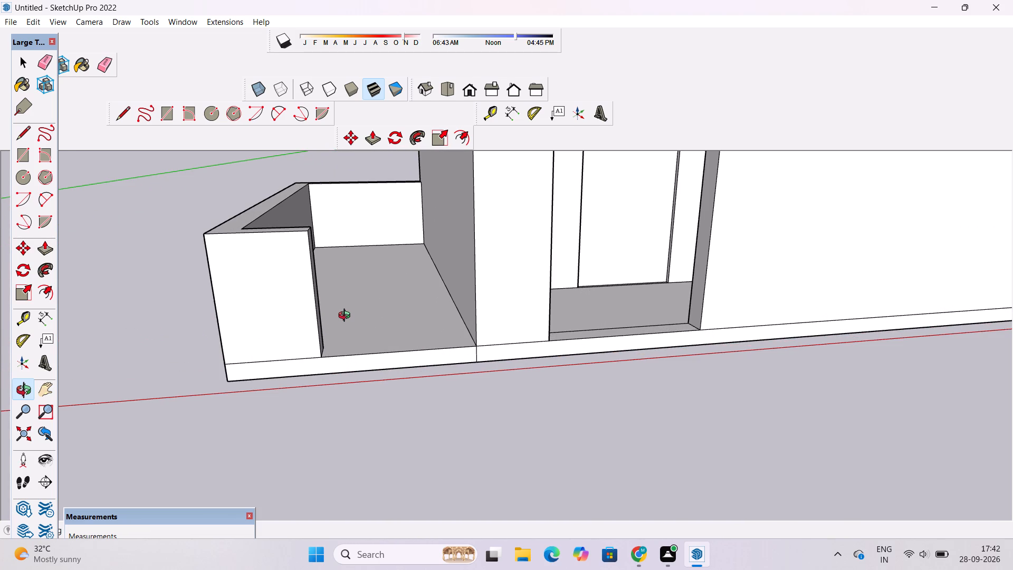
pyautogui.scroll(-3, 347, 317)
# Push/Pull the end face of the door-side enclosure's front wall 2' toward the house, then clear the selection.
pyautogui.moveTo(452, 286); pyautogui.dragTo(334, 297)
pyautogui.click(311, 299)
pyautogui.scroll(7, 256, 300)
pyautogui.moveTo(273, 311); pyautogui.dragTo(315, 322)
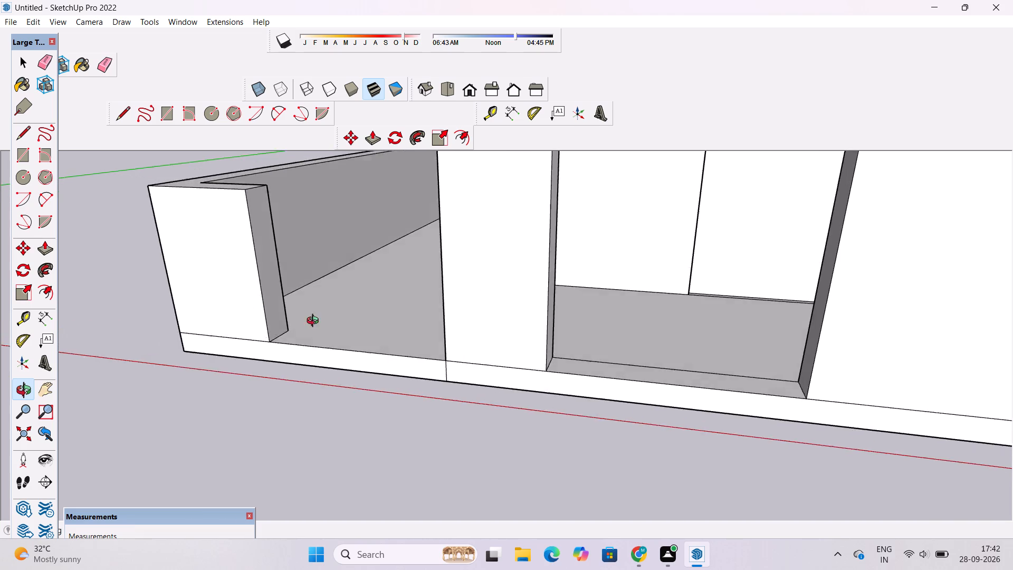
pyautogui.moveTo(315, 322); pyautogui.dragTo(358, 361)
pyautogui.scroll(3, 321, 346)
pyautogui.moveTo(319, 346); pyautogui.dragTo(322, 287)
pyautogui.keyDown('shift'); pyautogui.moveTo(329, 296); pyautogui.dragTo(328, 376); pyautogui.keyUp('shift')
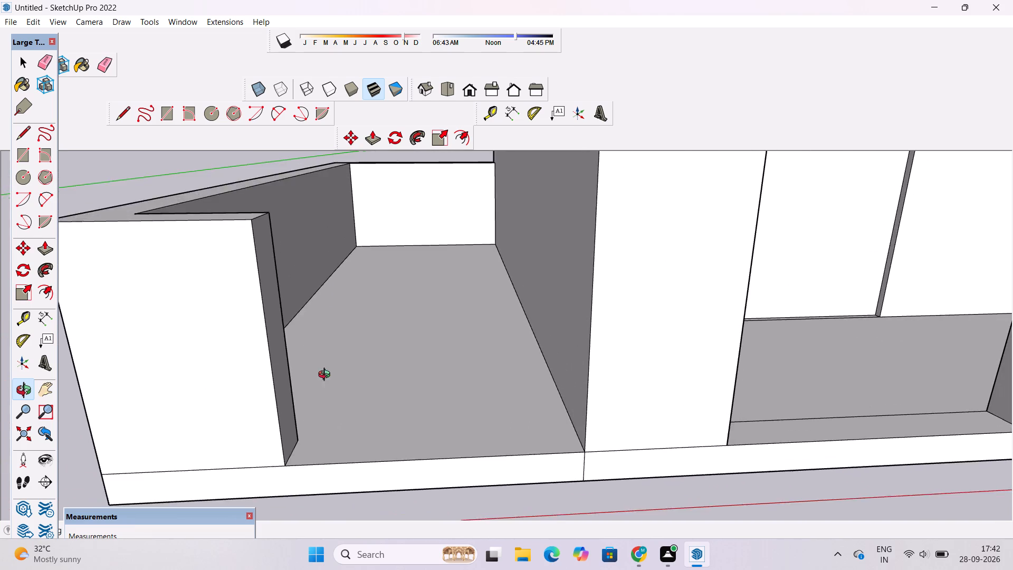
pyautogui.scroll(-4, 327, 376)
pyautogui.moveTo(311, 380); pyautogui.dragTo(237, 367)
pyautogui.press('p')
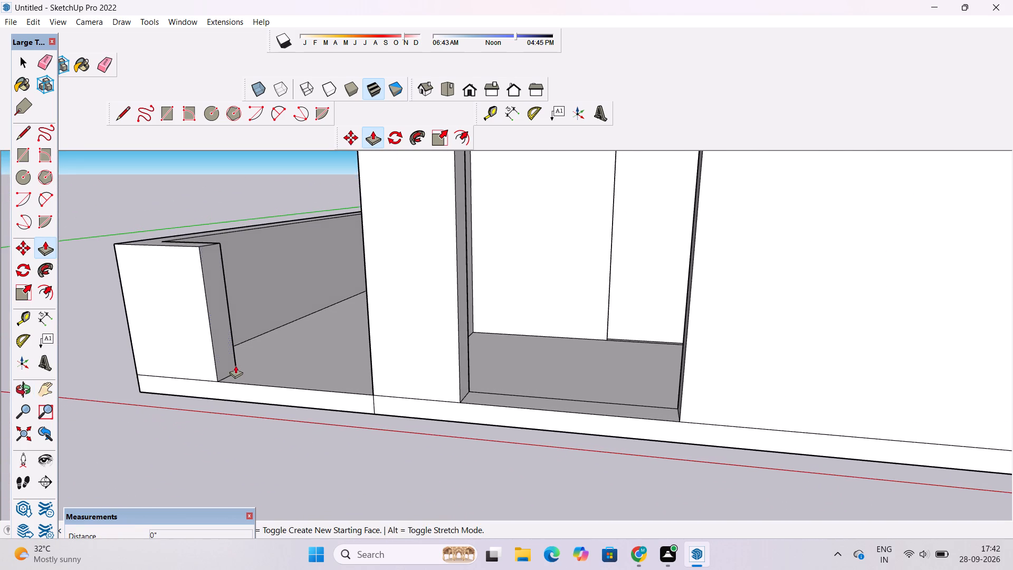
pyautogui.scroll(2, 235, 364)
pyautogui.click(220, 356)
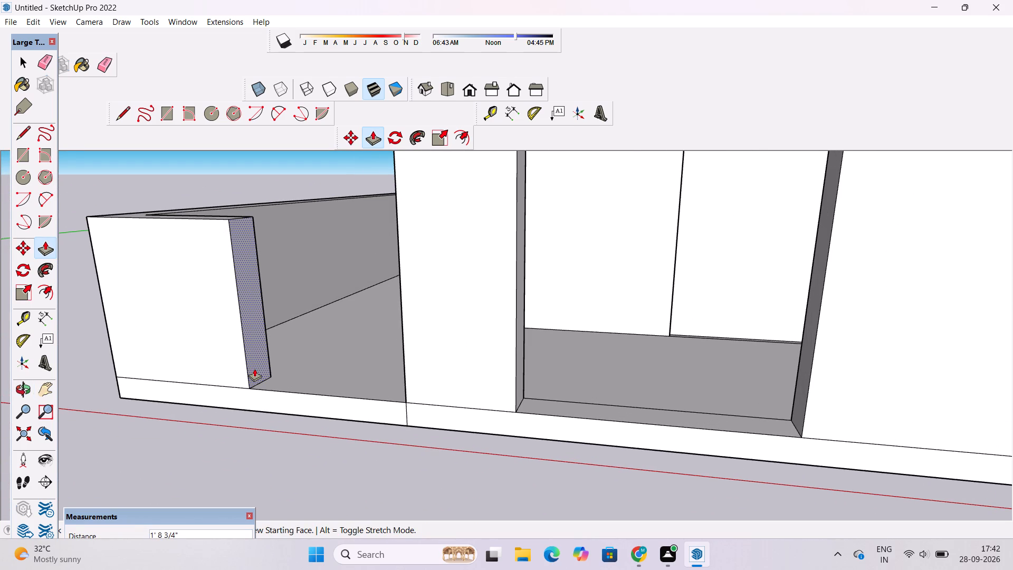
pyautogui.write("2'")
pyautogui.press('Return')
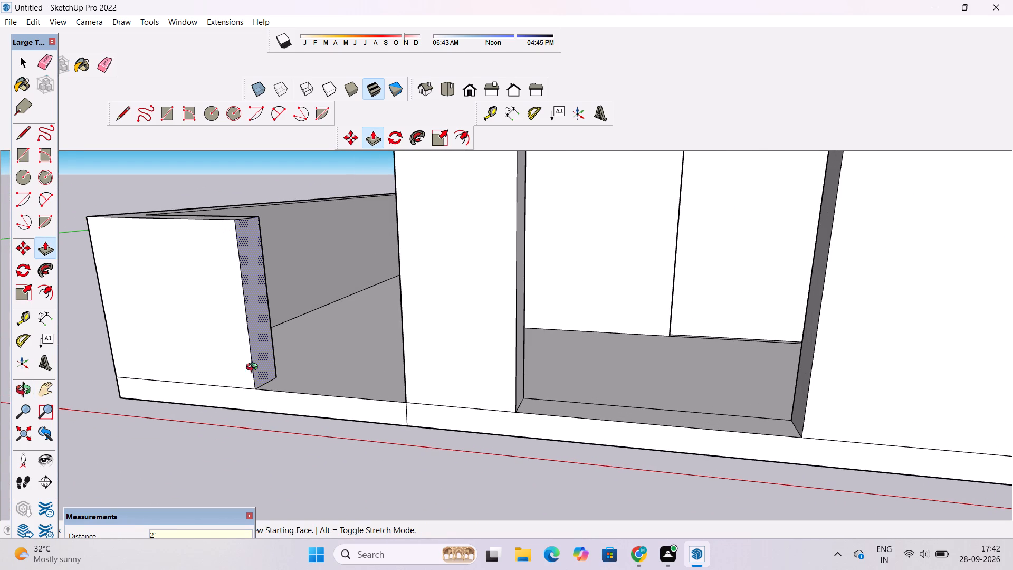
pyautogui.press('o')
pyautogui.scroll(-8, 255, 367)
pyautogui.moveTo(290, 338); pyautogui.dragTo(374, 366)
pyautogui.scroll(3, 332, 375)
pyautogui.moveTo(337, 404); pyautogui.dragTo(338, 411)
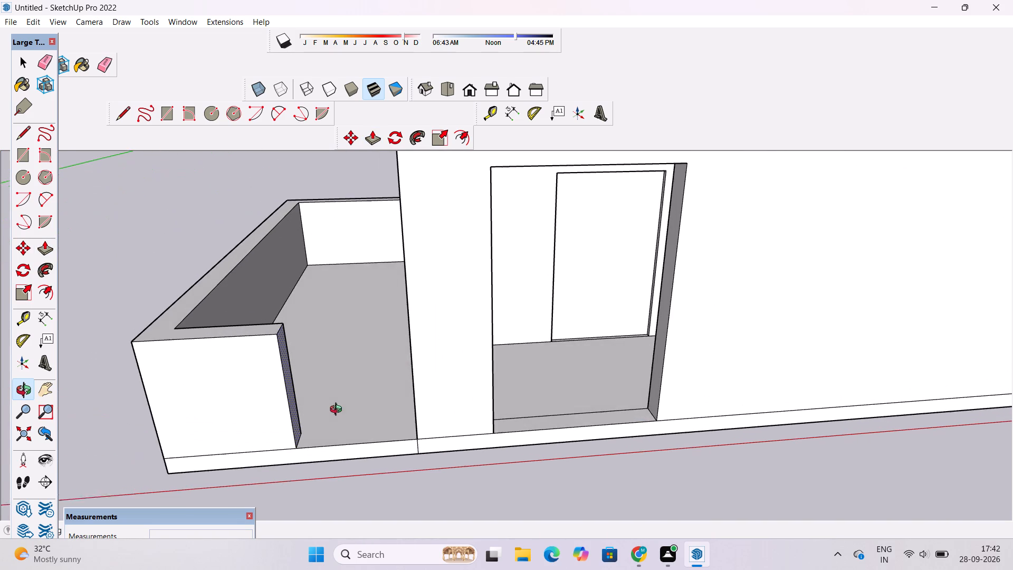
pyautogui.moveTo(338, 411); pyautogui.dragTo(338, 411)
pyautogui.moveTo(331, 417); pyautogui.dragTo(347, 375)
pyautogui.press('space')
pyautogui.click(99, 410)
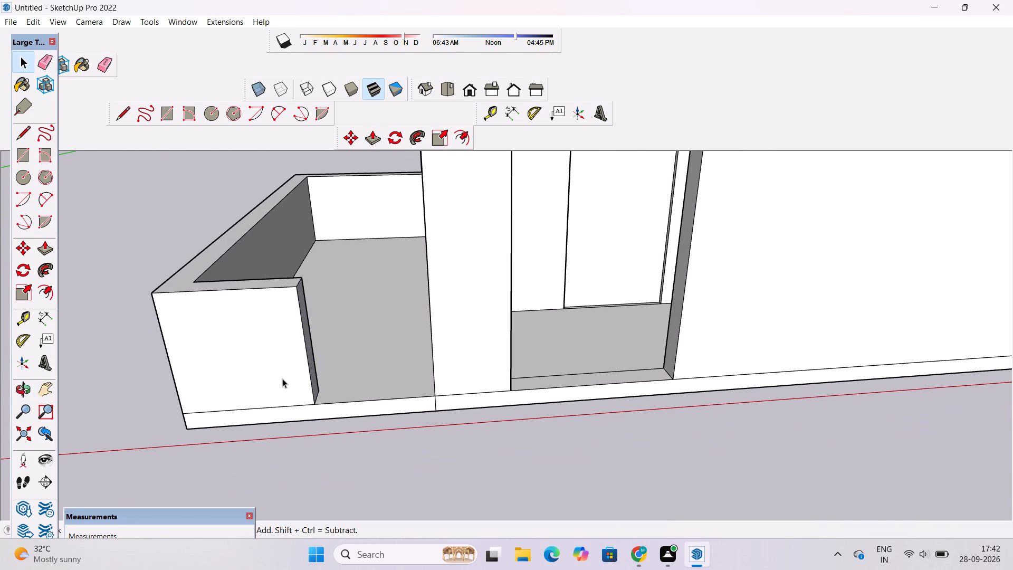
# Draw a narrow rectangle about 5 3/4" by 6' 8" on that wall's end face, starting from its bottom edge.
pyautogui.press('o')
pyautogui.moveTo(368, 391); pyautogui.dragTo(257, 404)
pyautogui.scroll(4, 241, 379)
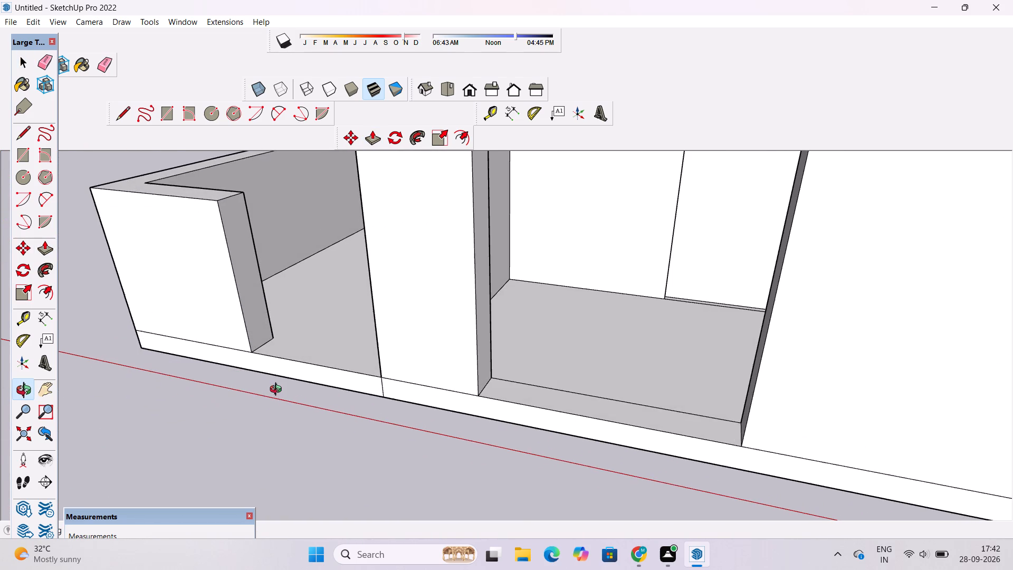
pyautogui.scroll(2, 278, 389)
pyautogui.keyDown('shift'); pyautogui.moveTo(280, 368); pyautogui.dragTo(300, 413); pyautogui.keyUp('shift')
pyautogui.moveTo(292, 421); pyautogui.dragTo(259, 426)
pyautogui.scroll(4, 264, 359)
pyautogui.moveTo(279, 370); pyautogui.dragTo(280, 386)
pyautogui.scroll(2, 280, 393)
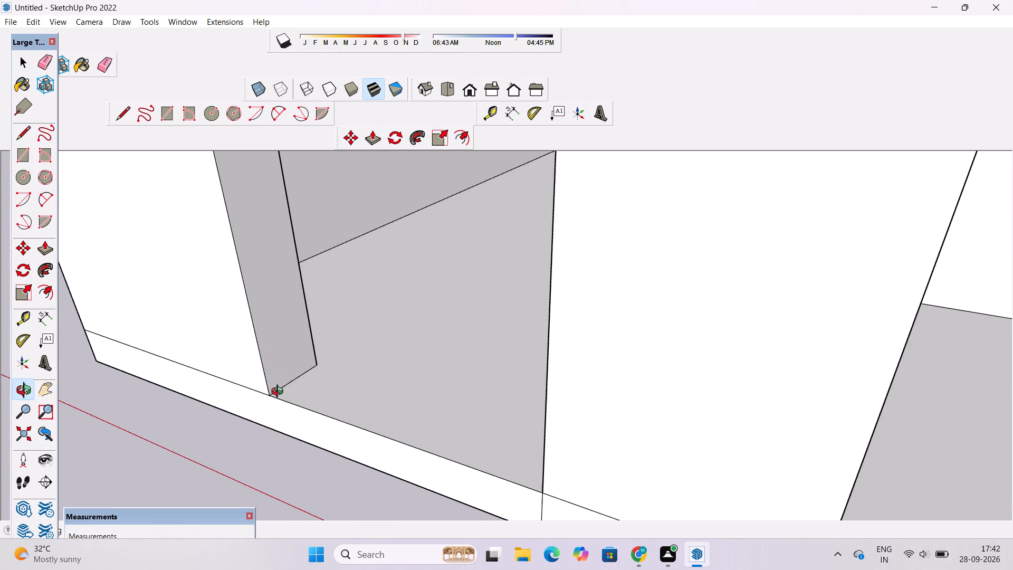
pyautogui.press('r')
pyautogui.scroll(4, 280, 388)
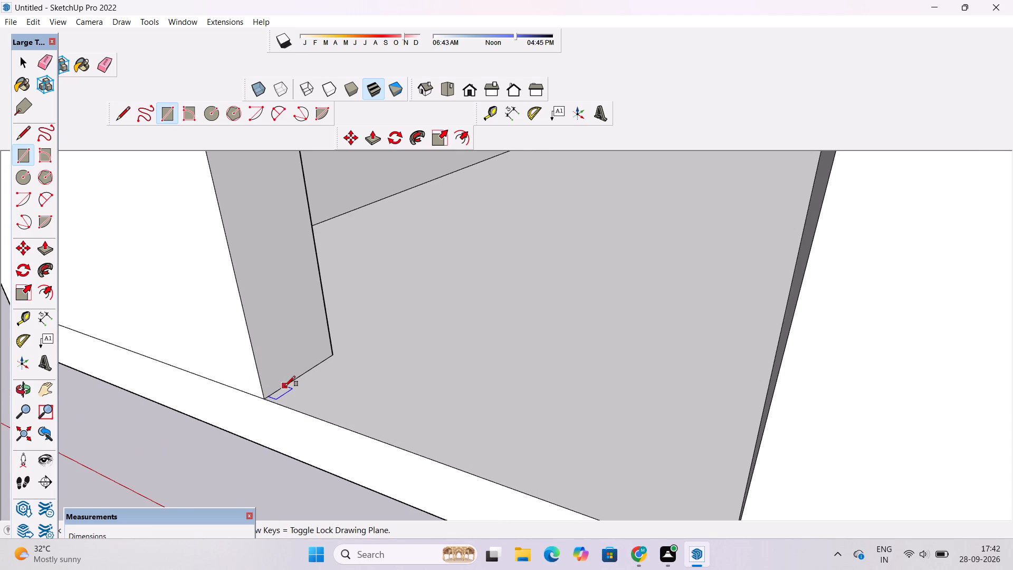
pyautogui.click(287, 384)
pyautogui.scroll(-7, 287, 384)
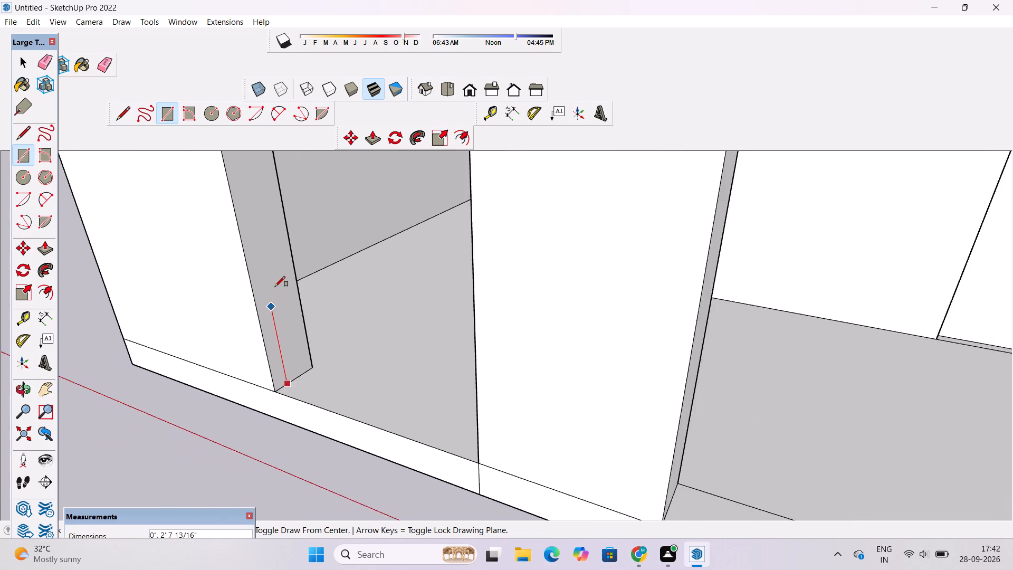
pyautogui.scroll(-4, 275, 287)
pyautogui.scroll(1, 261, 216)
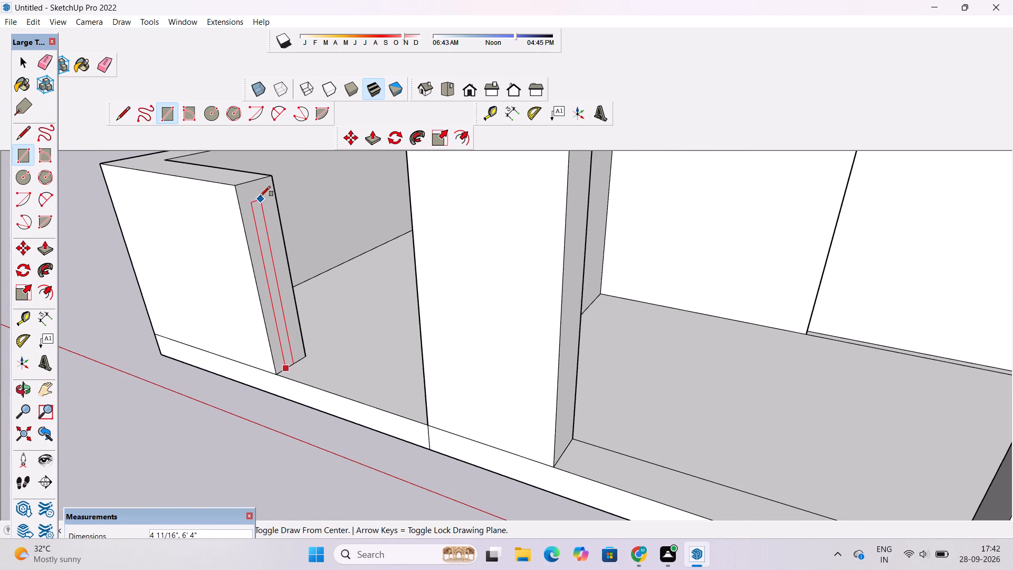
pyautogui.click(261, 189)
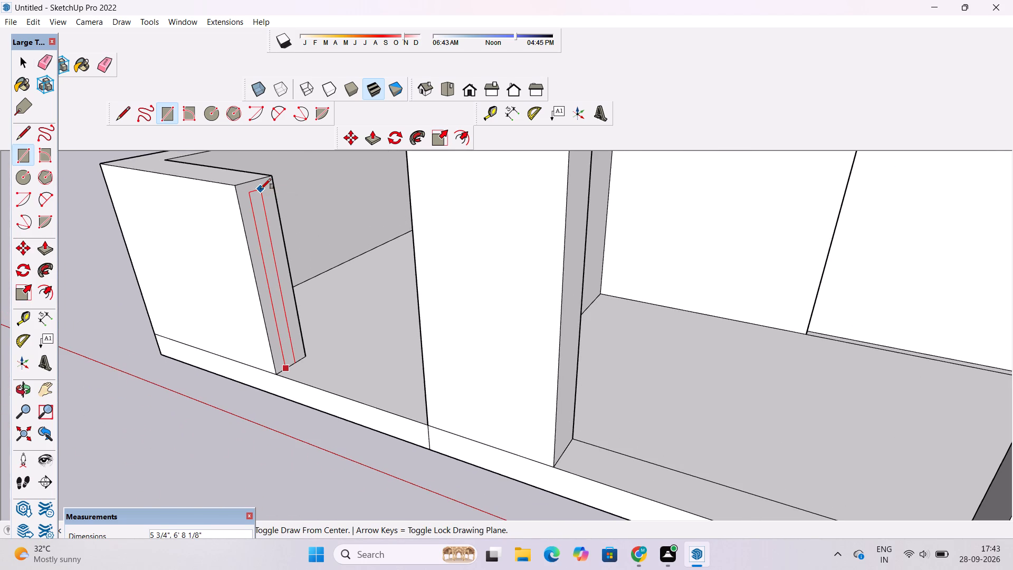
pyautogui.press('space')
# Push/Pull the narrow rectangle about 6' 9" across the gap to the house wall, forming a thin closing panel.
pyautogui.write('o')
pyautogui.moveTo(260, 255); pyautogui.dragTo(337, 265)
pyautogui.keyDown('shift'); pyautogui.moveTo(337, 268); pyautogui.dragTo(298, 263); pyautogui.keyUp('shift')
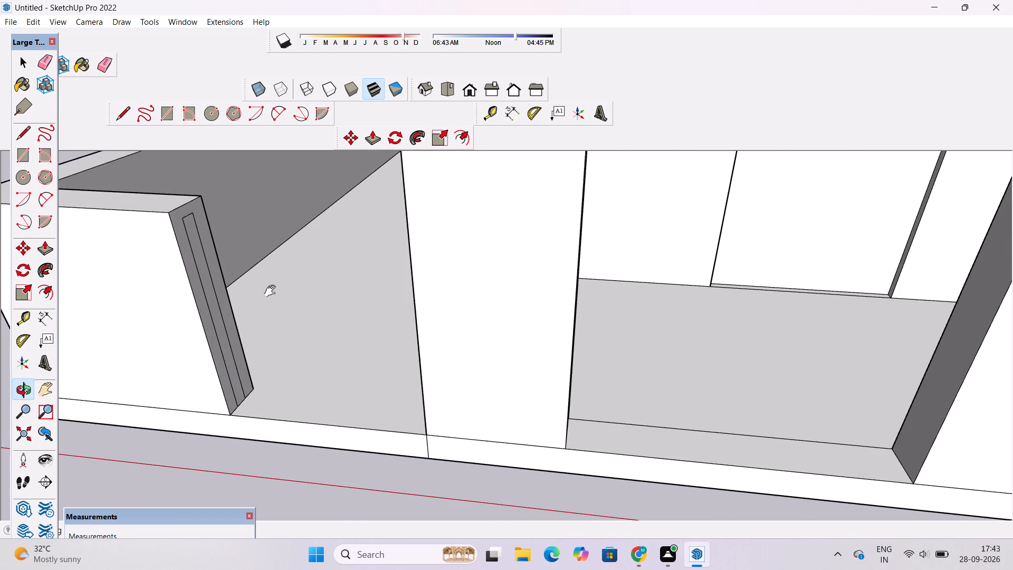
pyautogui.scroll(-4, 269, 313)
pyautogui.moveTo(288, 331); pyautogui.dragTo(315, 321)
pyautogui.keyDown('shift'); pyautogui.moveTo(317, 324); pyautogui.dragTo(328, 276); pyautogui.keyUp('shift')
pyautogui.moveTo(316, 299); pyautogui.dragTo(354, 319)
pyautogui.moveTo(348, 328); pyautogui.dragTo(346, 331)
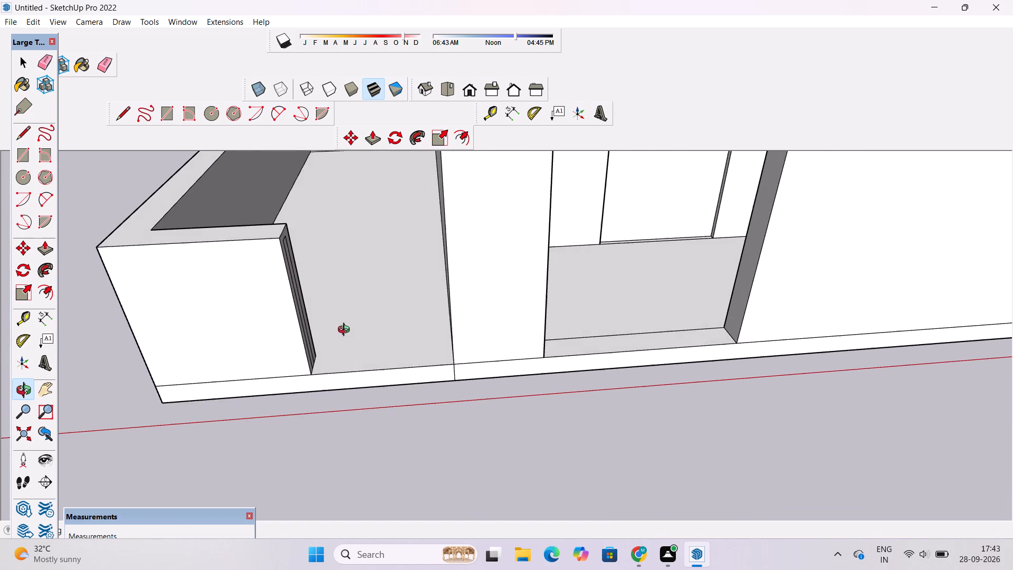
pyautogui.moveTo(346, 331); pyautogui.dragTo(339, 343)
pyautogui.press('p')
pyautogui.scroll(4, 339, 343)
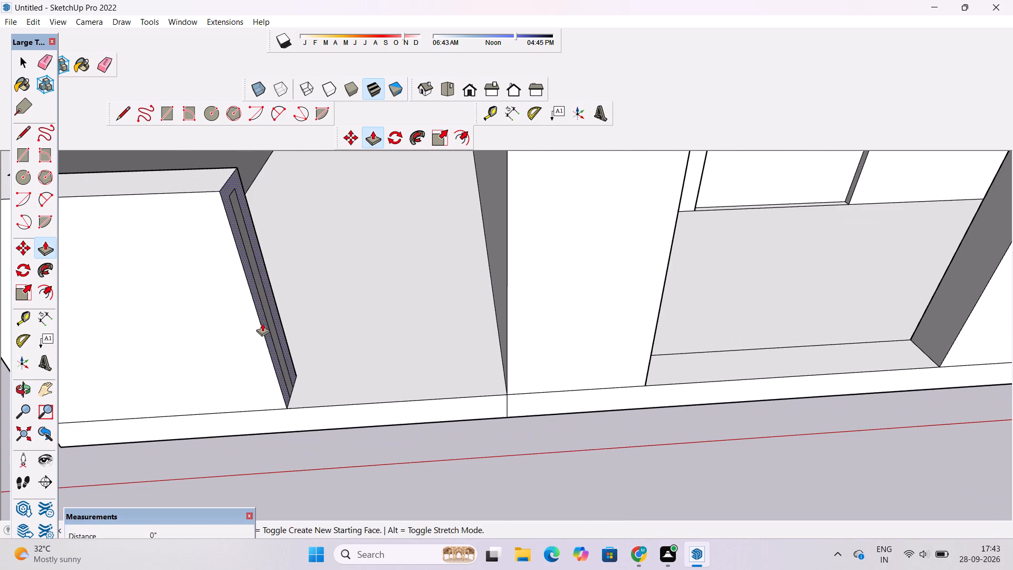
pyautogui.scroll(2, 262, 305)
pyautogui.click(259, 286)
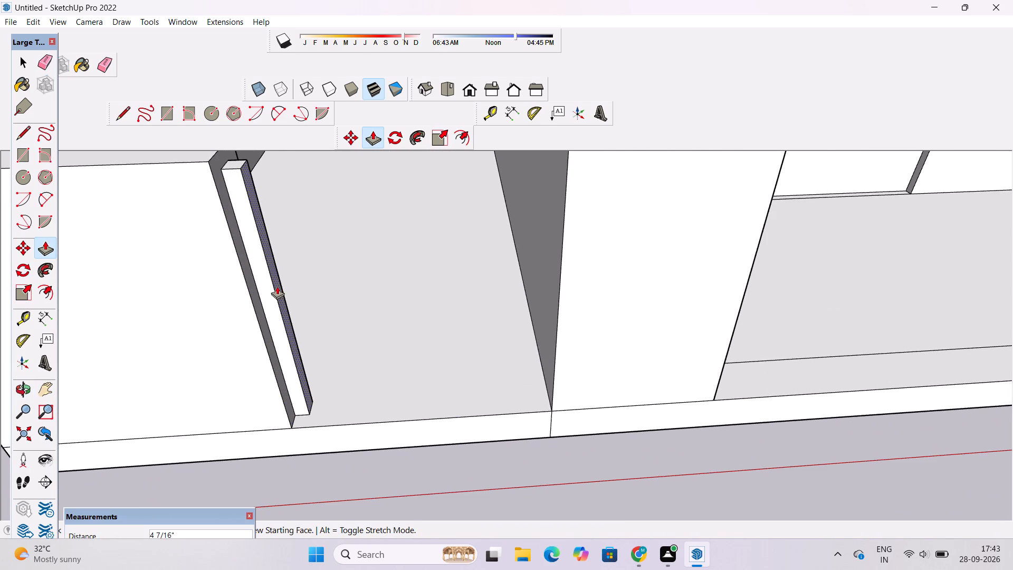
pyautogui.scroll(-2, 404, 280)
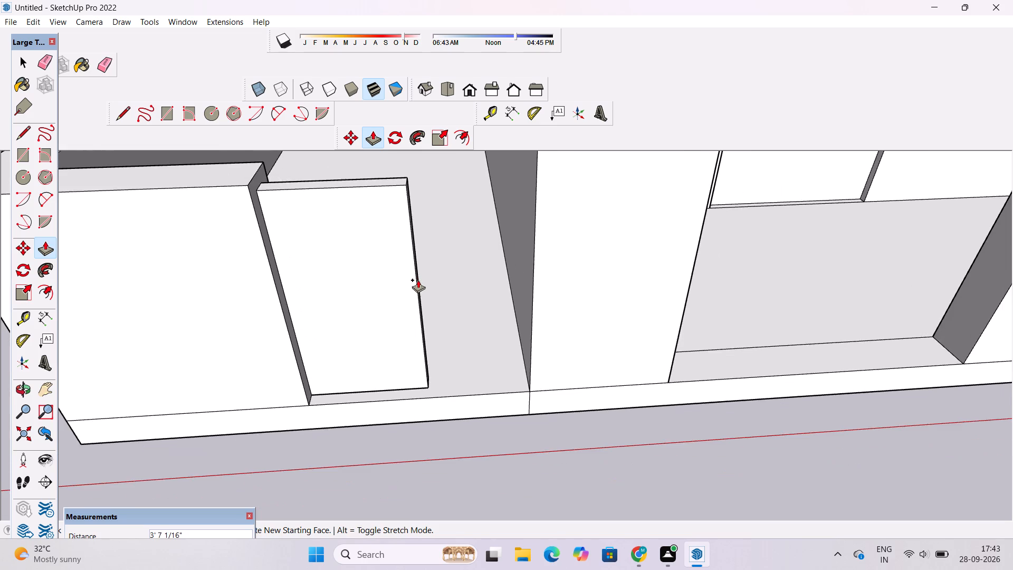
pyautogui.scroll(-2, 418, 280)
pyautogui.scroll(1, 514, 185)
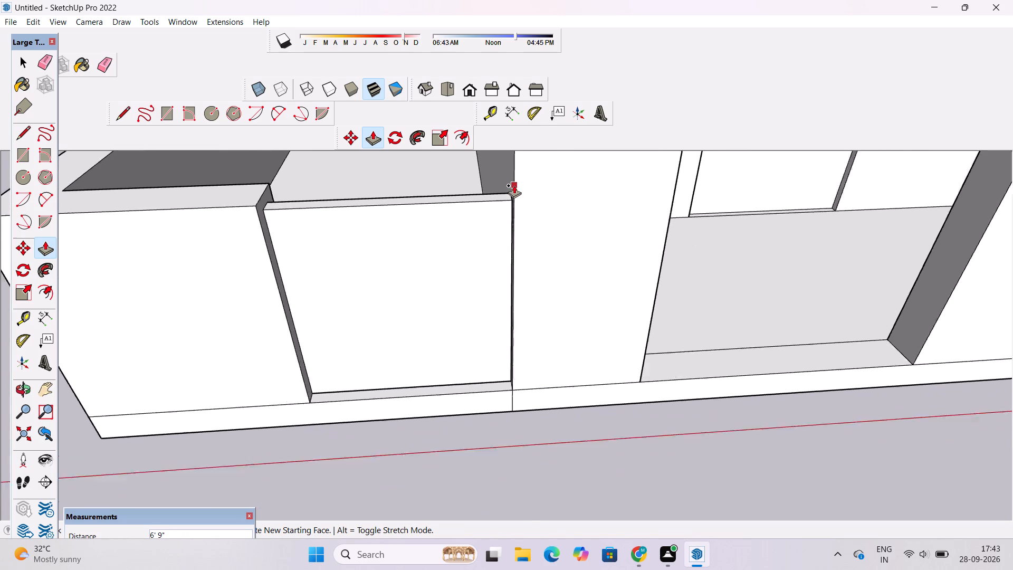
pyautogui.scroll(3, 514, 185)
pyautogui.click(514, 185)
# Review the new gap panel and the whole house from the front, above and below.
pyautogui.press('o')
pyautogui.scroll(-6, 480, 284)
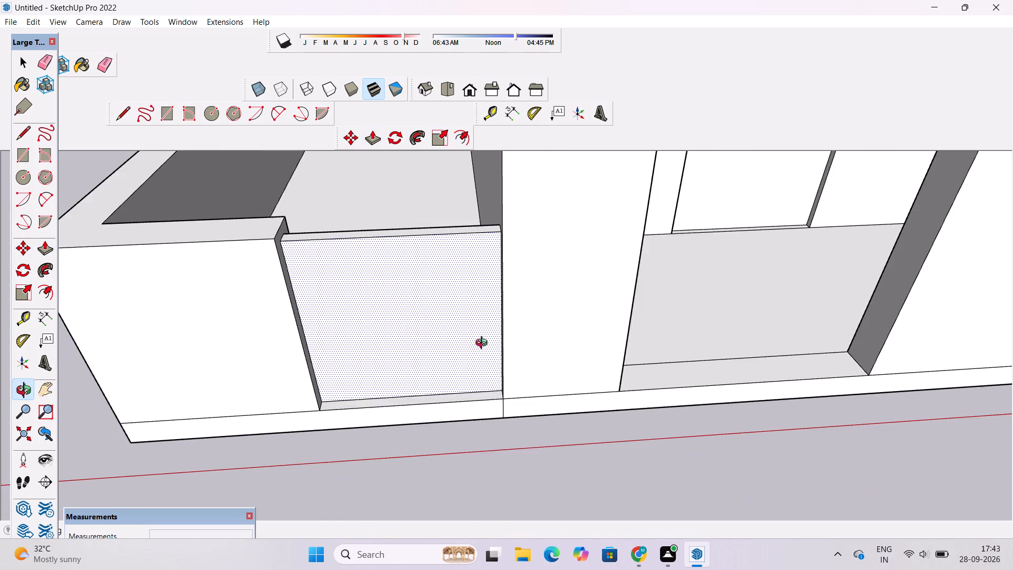
pyautogui.moveTo(484, 352); pyautogui.dragTo(505, 268)
pyautogui.scroll(-4, 505, 261)
pyautogui.keyDown('shift'); pyautogui.moveTo(513, 291); pyautogui.dragTo(436, 313); pyautogui.keyUp('shift')
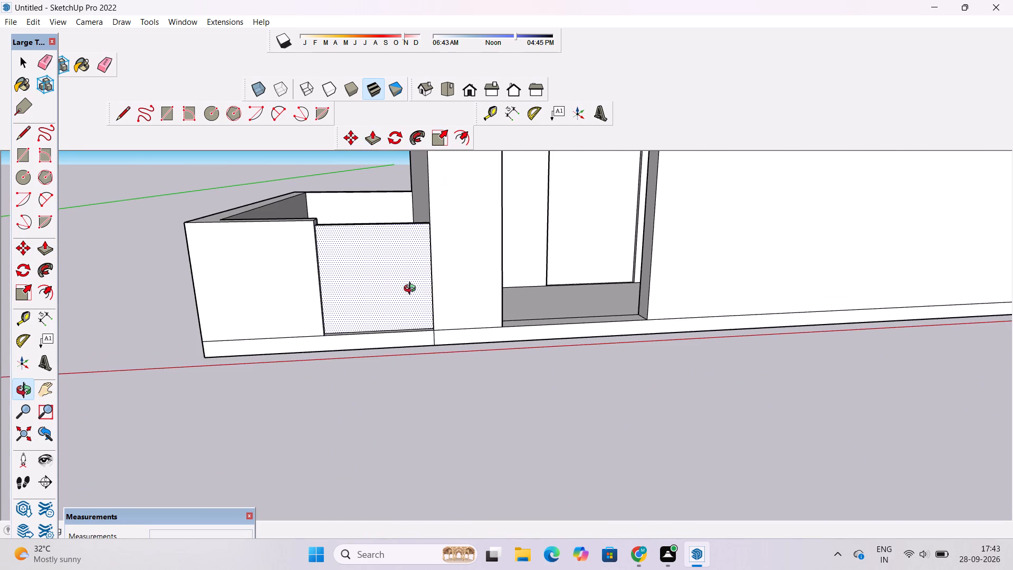
pyautogui.scroll(1, 412, 290)
pyautogui.moveTo(413, 313); pyautogui.dragTo(403, 275)
pyautogui.scroll(-6, 374, 258)
pyautogui.moveTo(412, 258); pyautogui.dragTo(416, 376)
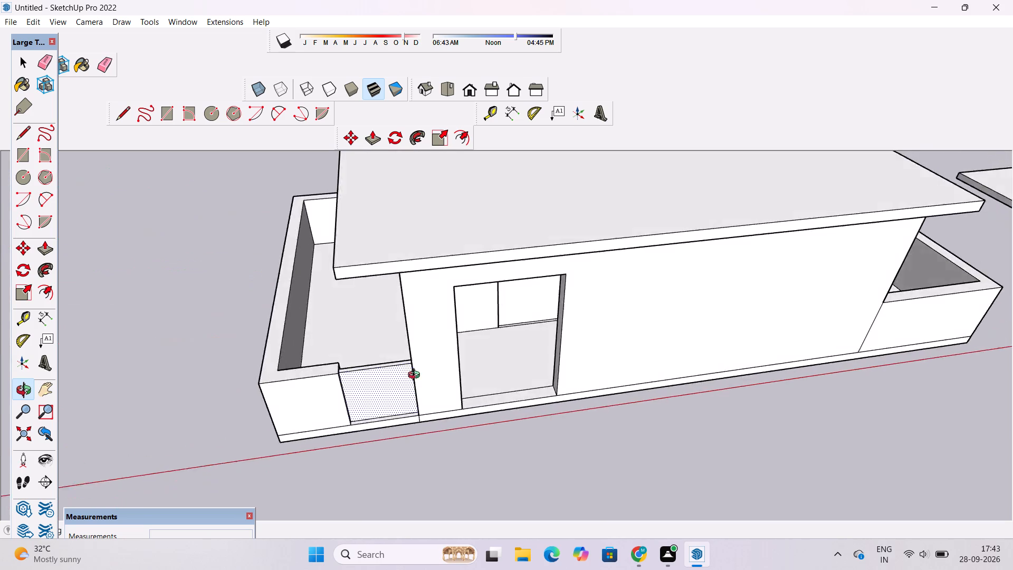
pyautogui.moveTo(416, 376); pyautogui.dragTo(329, 286)
pyautogui.scroll(-4, 324, 280)
pyautogui.keyDown('shift'); pyautogui.moveTo(336, 326); pyautogui.dragTo(380, 331); pyautogui.keyUp('shift')
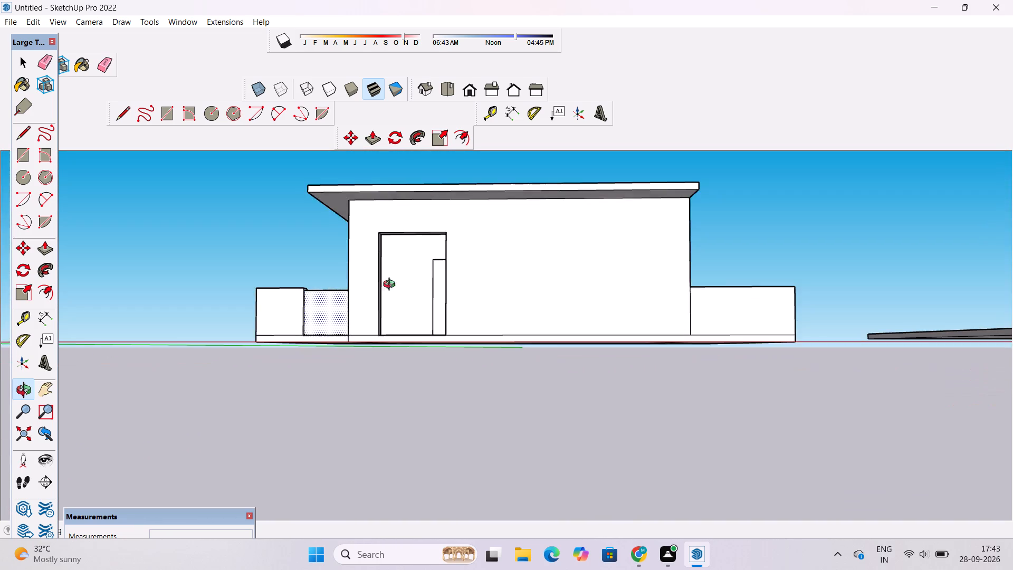
pyautogui.scroll(-5, 397, 271)
pyautogui.moveTo(465, 260); pyautogui.dragTo(507, 426)
pyautogui.scroll(-4, 425, 239)
pyautogui.moveTo(425, 239); pyautogui.dragTo(428, 267)
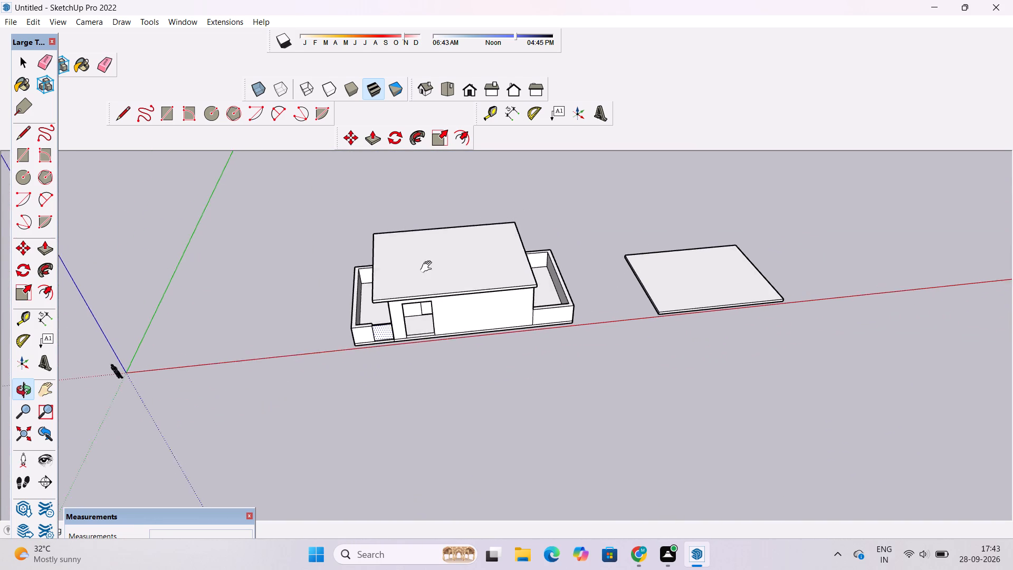
pyautogui.moveTo(428, 267); pyautogui.dragTo(429, 271)
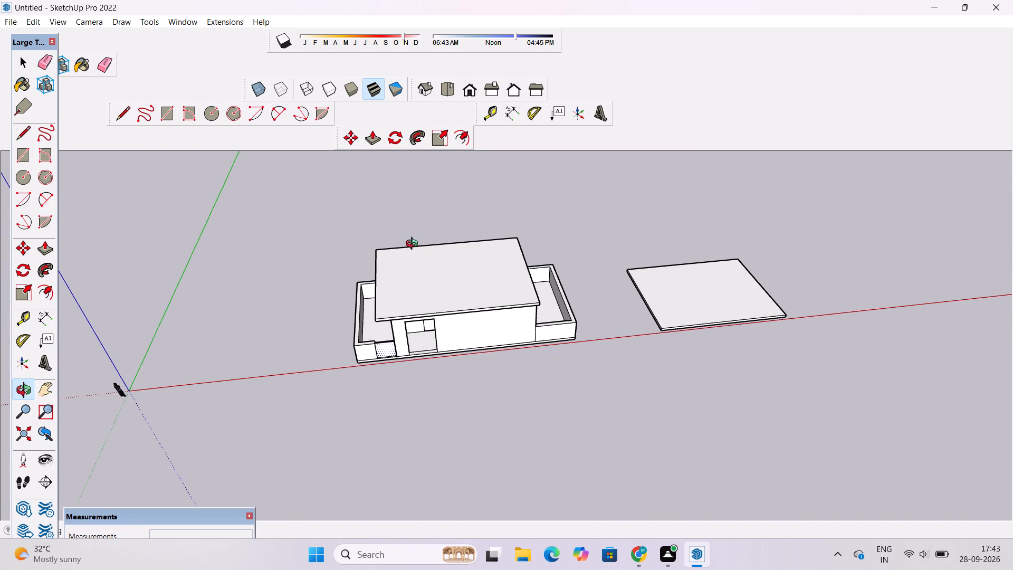
pyautogui.moveTo(433, 329); pyautogui.dragTo(433, 134)
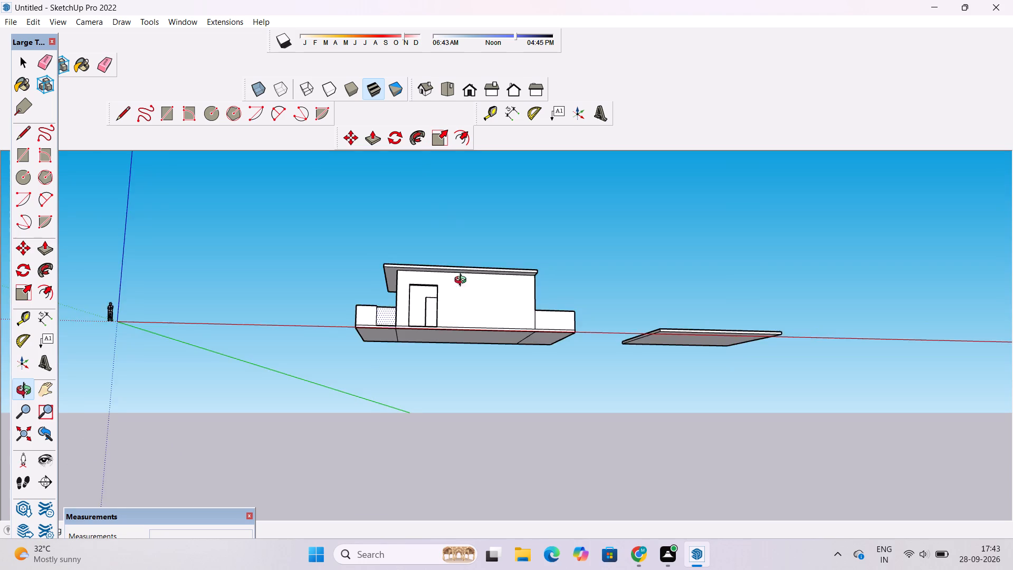
pyautogui.scroll(7, 467, 296)
pyautogui.moveTo(465, 280); pyautogui.dragTo(449, 264)
pyautogui.moveTo(437, 261); pyautogui.dragTo(436, 283)
pyautogui.keyDown('shift'); pyautogui.click(436, 283); pyautogui.keyUp('shift')
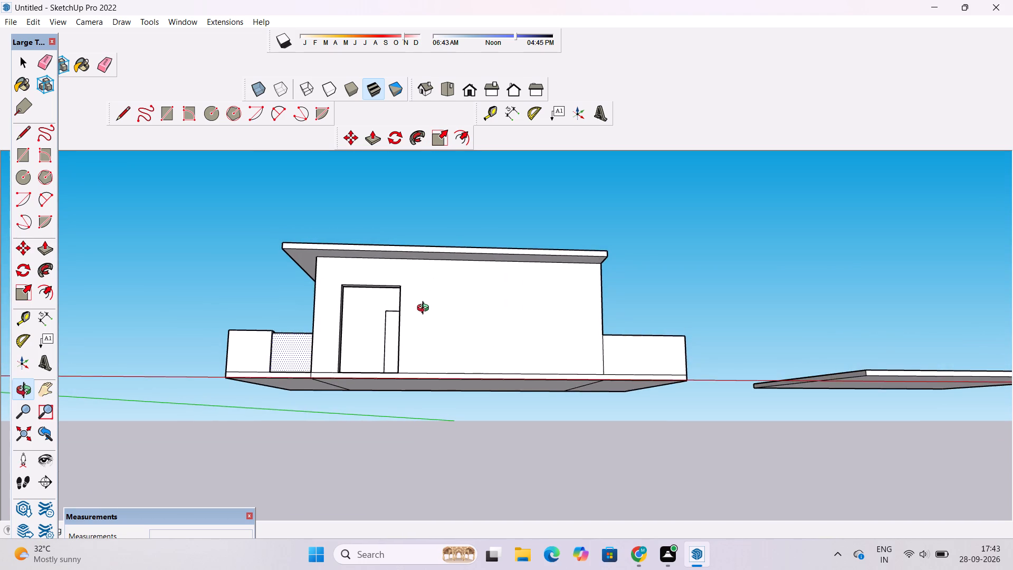
# Examine the whole house from the front, the door-side end and below, including the roof overhang's underside.
pyautogui.scroll(2, 425, 309)
pyautogui.keyDown('shift'); pyautogui.moveTo(422, 308); pyautogui.dragTo(419, 289); pyautogui.keyUp('shift')
pyautogui.moveTo(410, 322); pyautogui.dragTo(418, 246)
pyautogui.keyDown('shift'); pyautogui.moveTo(418, 236); pyautogui.dragTo(418, 353); pyautogui.keyUp('shift')
pyautogui.scroll(3, 498, 328)
pyautogui.moveTo(567, 327); pyautogui.dragTo(527, 276)
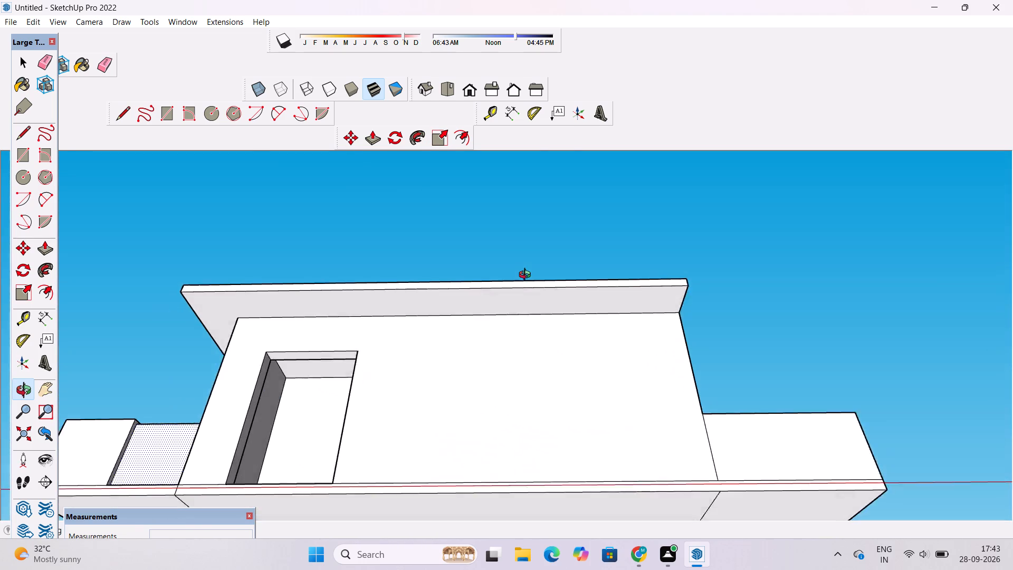
pyautogui.moveTo(527, 276); pyautogui.dragTo(505, 258)
pyautogui.scroll(3, 438, 305)
pyautogui.keyDown('shift'); pyautogui.moveTo(431, 317); pyautogui.dragTo(466, 317); pyautogui.keyUp('shift')
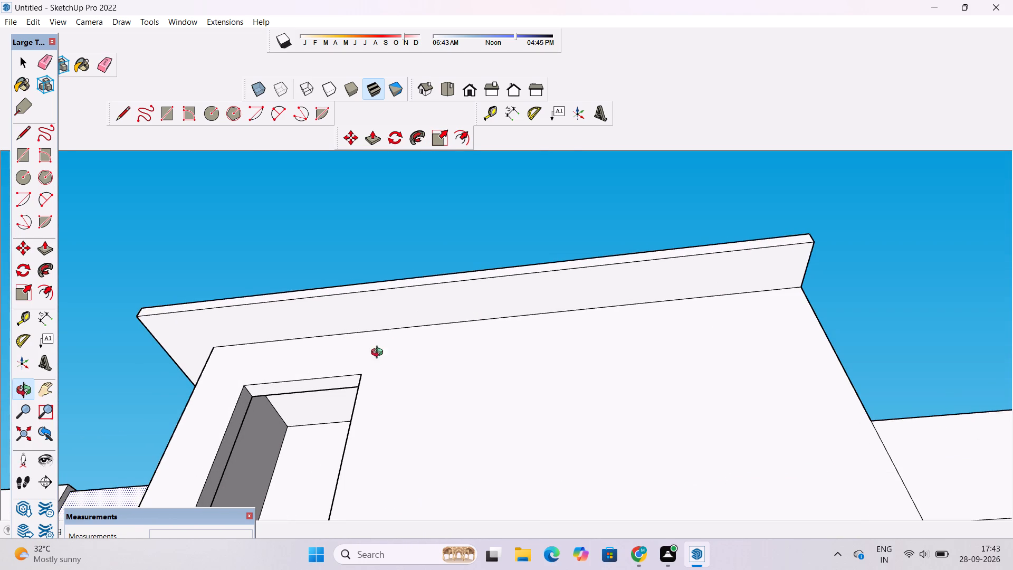
pyautogui.moveTo(390, 334); pyautogui.dragTo(381, 263)
pyautogui.scroll(-8, 381, 260)
pyautogui.moveTo(443, 300); pyautogui.dragTo(517, 425)
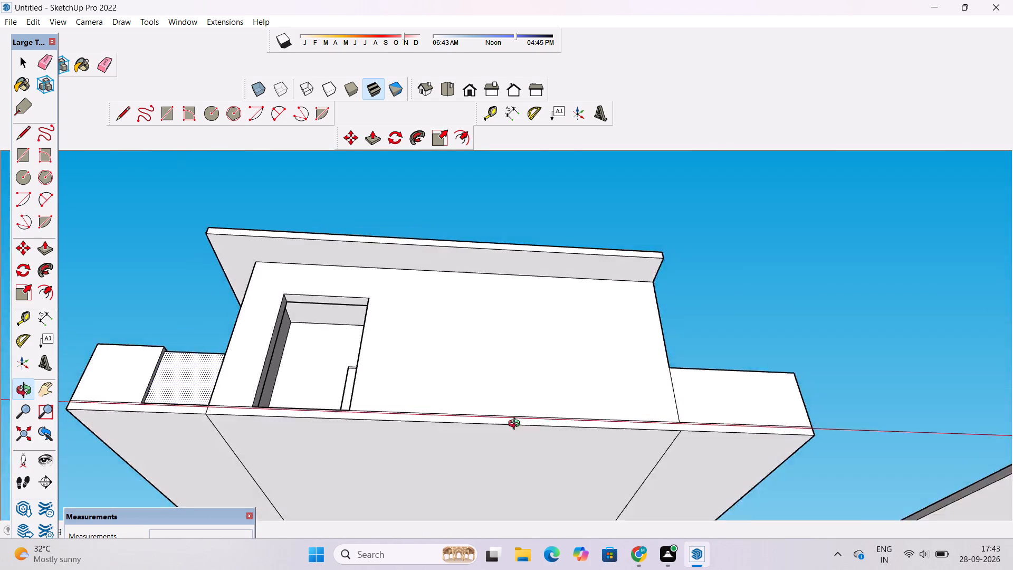
pyautogui.moveTo(517, 425); pyautogui.dragTo(553, 506)
pyautogui.scroll(-6, 268, 286)
pyautogui.moveTo(261, 289); pyautogui.dragTo(444, 284)
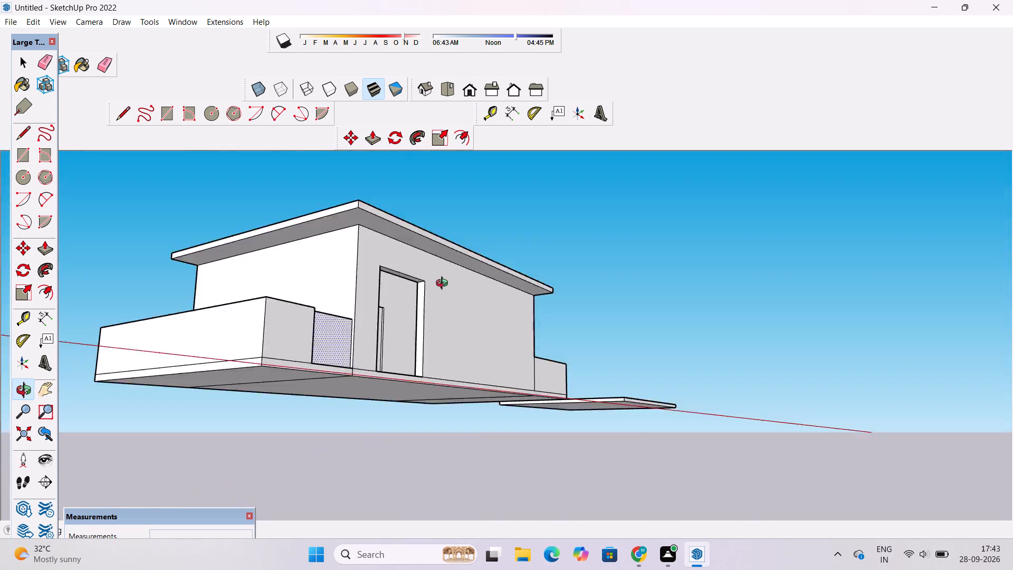
pyautogui.moveTo(444, 284); pyautogui.dragTo(294, 201)
pyautogui.click(284, 201)
pyautogui.moveTo(244, 214); pyautogui.dragTo(224, 241)
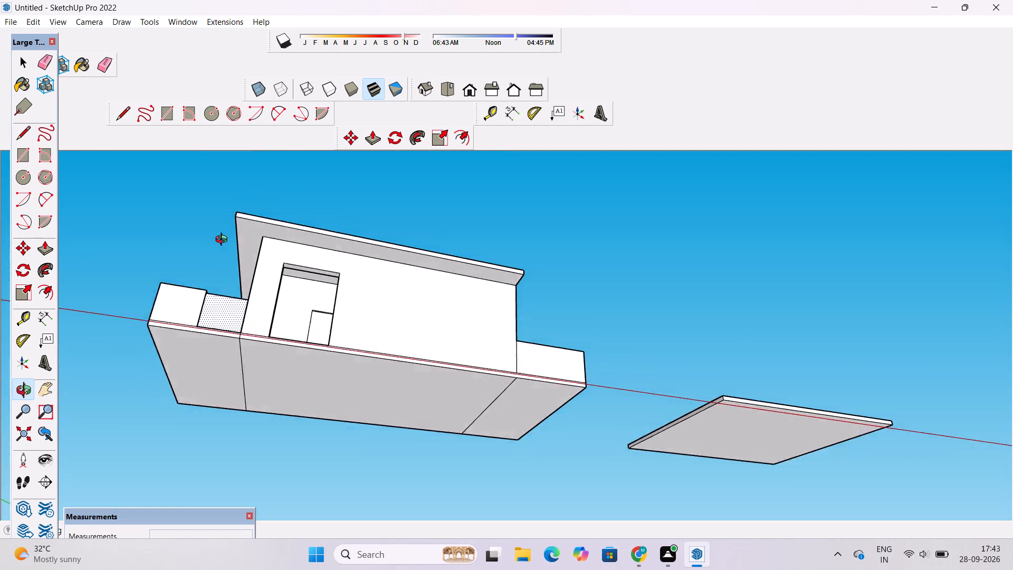
pyautogui.moveTo(224, 241); pyautogui.dragTo(164, 255)
pyautogui.moveTo(267, 249); pyautogui.dragTo(244, 259)
pyautogui.moveTo(243, 259); pyautogui.dragTo(296, 346)
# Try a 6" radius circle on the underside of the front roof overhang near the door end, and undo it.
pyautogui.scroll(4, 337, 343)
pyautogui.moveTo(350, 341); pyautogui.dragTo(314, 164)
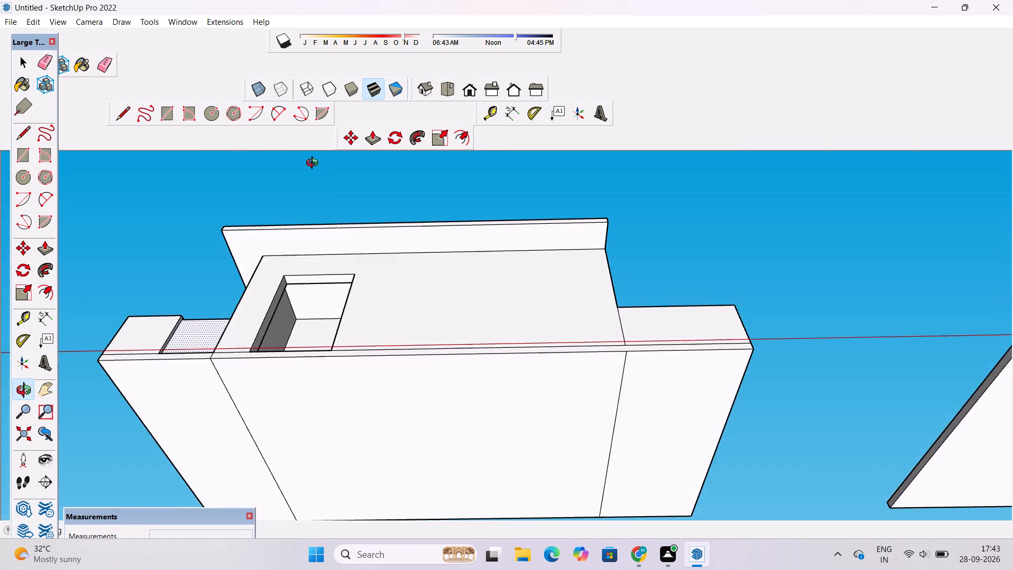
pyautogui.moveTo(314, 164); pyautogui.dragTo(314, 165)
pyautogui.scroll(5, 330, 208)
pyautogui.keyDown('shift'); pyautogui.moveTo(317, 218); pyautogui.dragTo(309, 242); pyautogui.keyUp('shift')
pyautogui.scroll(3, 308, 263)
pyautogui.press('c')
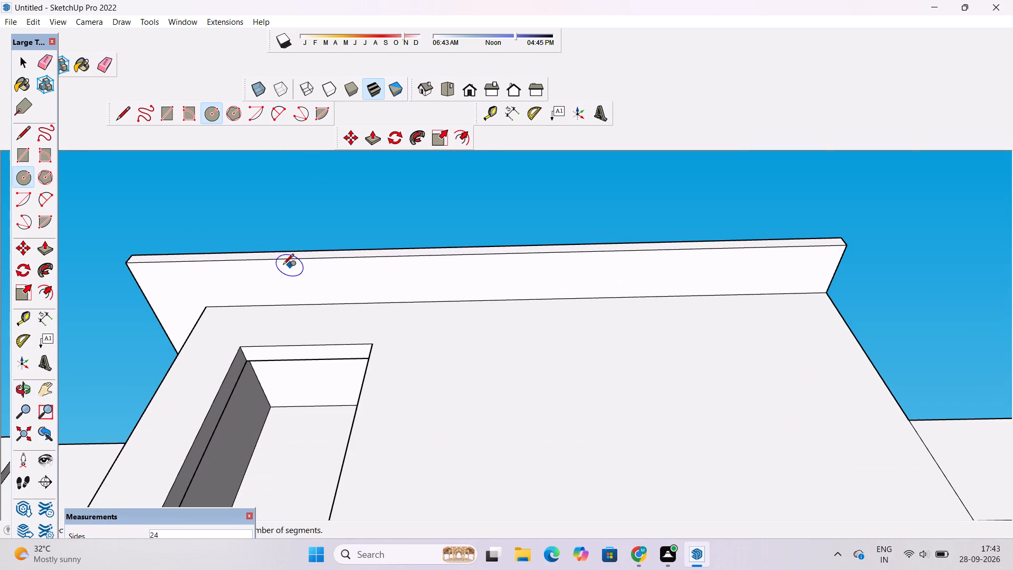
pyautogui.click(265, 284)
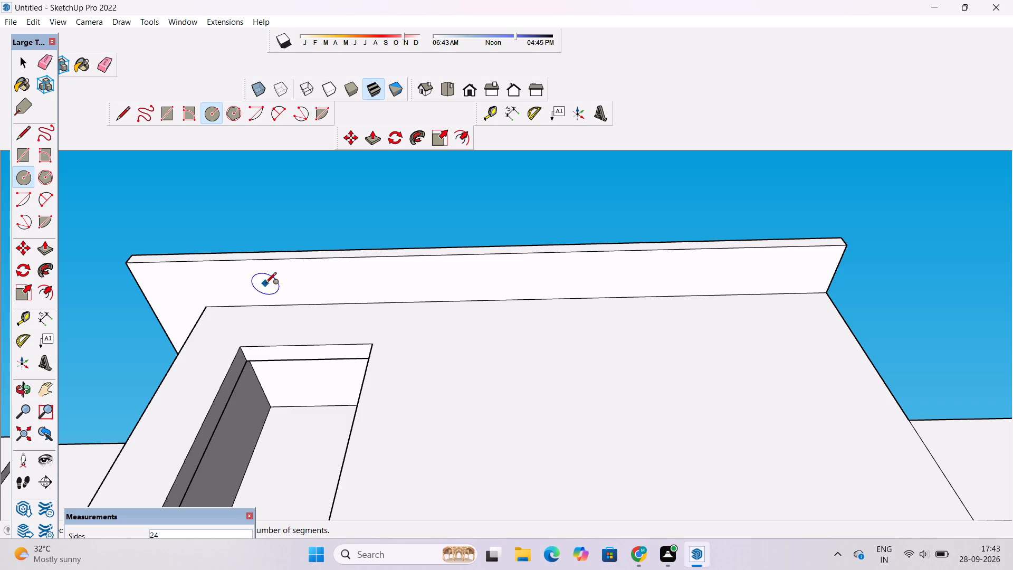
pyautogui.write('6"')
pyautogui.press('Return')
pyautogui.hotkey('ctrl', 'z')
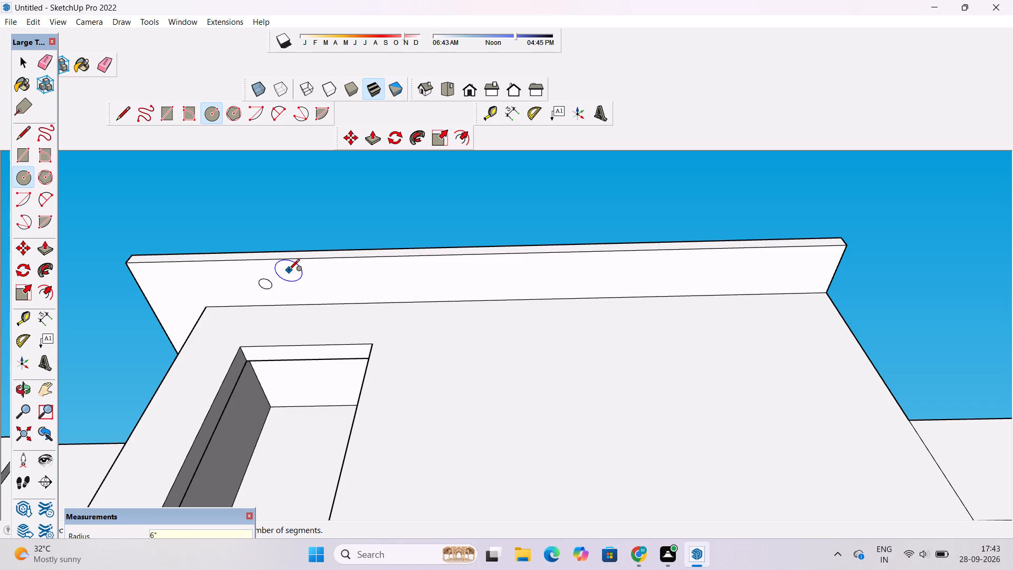
# Draw a circle of 1' radius on the underside of the front roof overhang, above the door opening.
pyautogui.click(249, 288)
pyautogui.write("1'")
pyautogui.press('Return')
pyautogui.press('space')
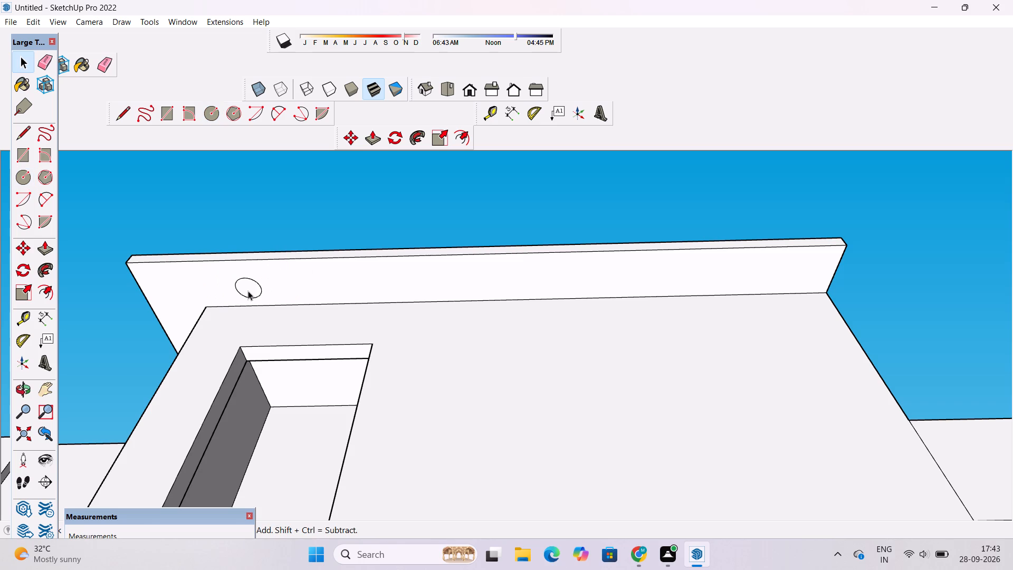
# Copy the circle 10' along the front overhang away from the door end, multiplied to three equally spaced copies.
pyautogui.doubleClick(248, 291)
pyautogui.press('m')
pyautogui.scroll(3, 248, 291)
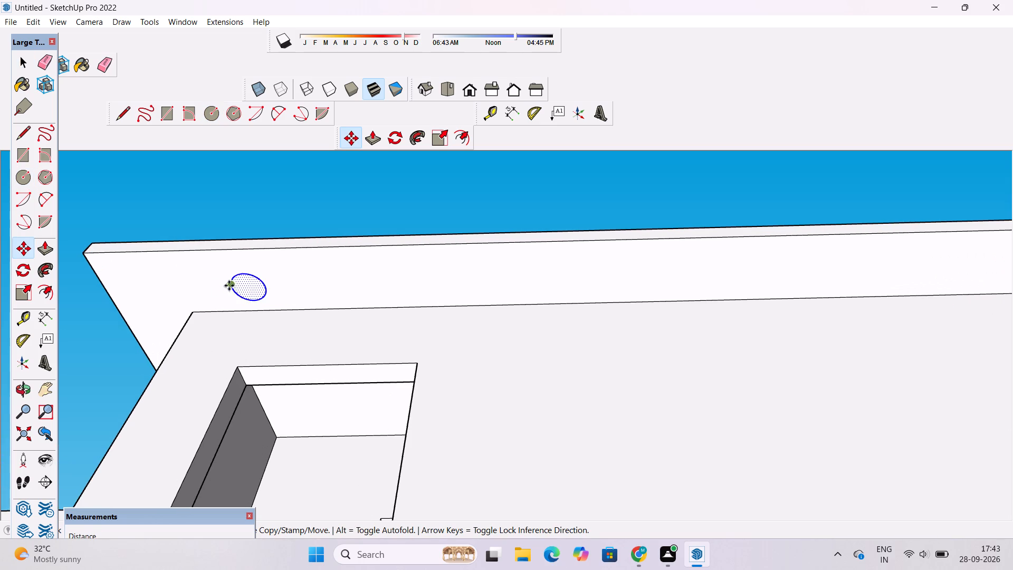
pyautogui.click(231, 290)
pyautogui.scroll(-7, 231, 290)
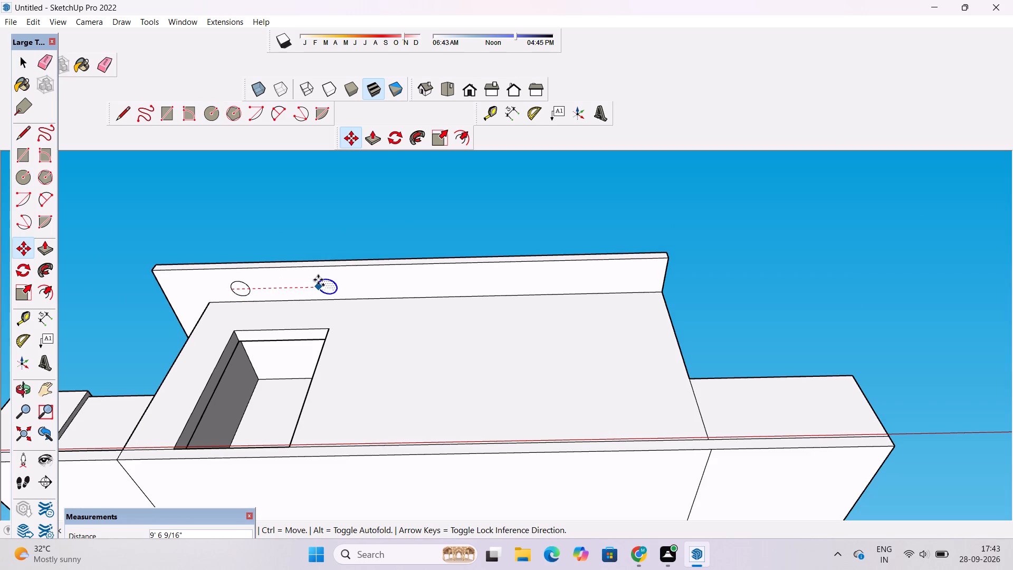
pyautogui.write("10'")
pyautogui.press('Return')
pyautogui.write('*3')
pyautogui.press('Return')
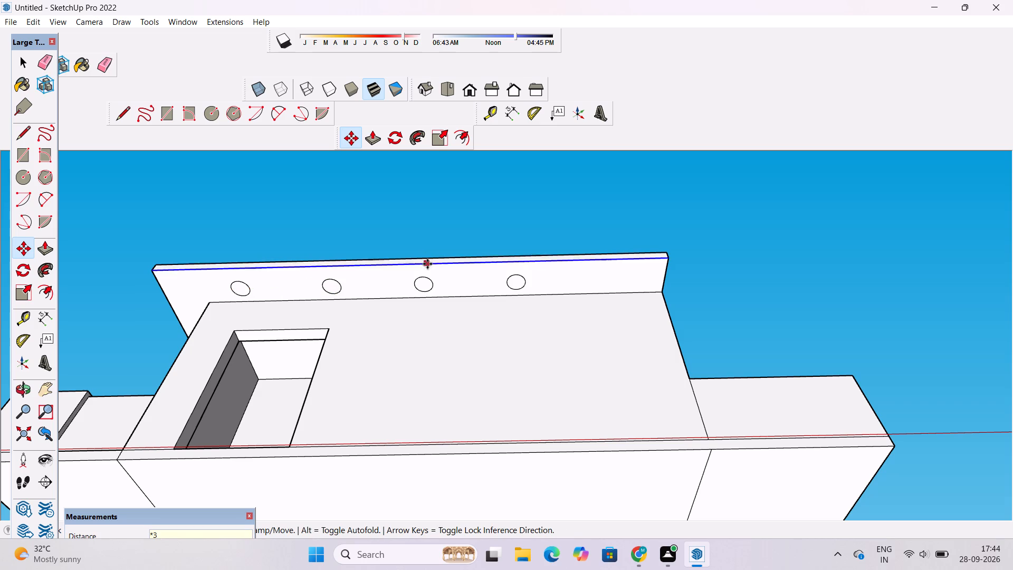
# Copy the circle farthest from the door another 10' along the overhang toward its far end.
pyautogui.scroll(-1, 327, 294)
pyautogui.scroll(5, 546, 279)
pyautogui.press('space')
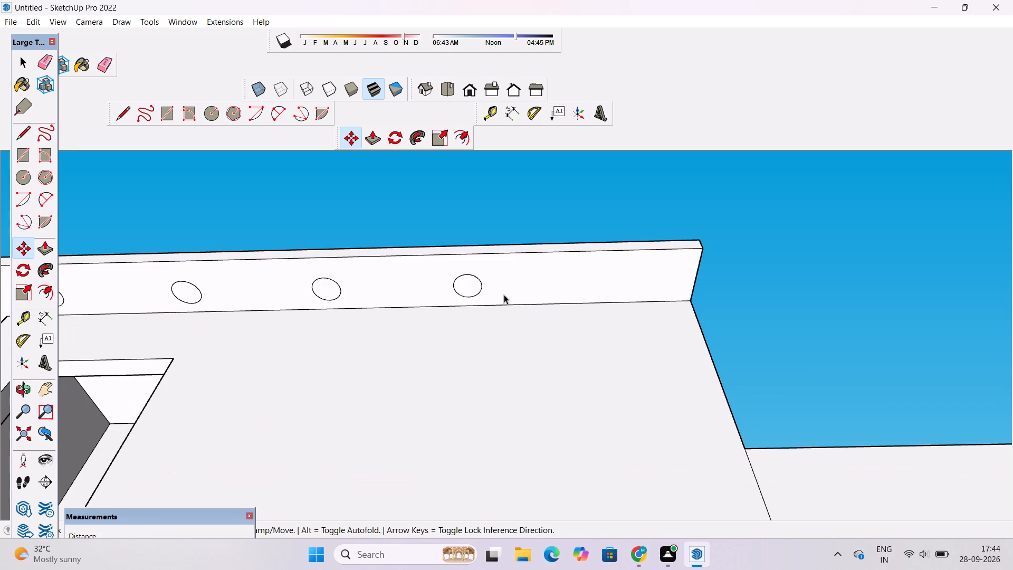
pyautogui.tripleClick(467, 283)
pyautogui.click(841, 195)
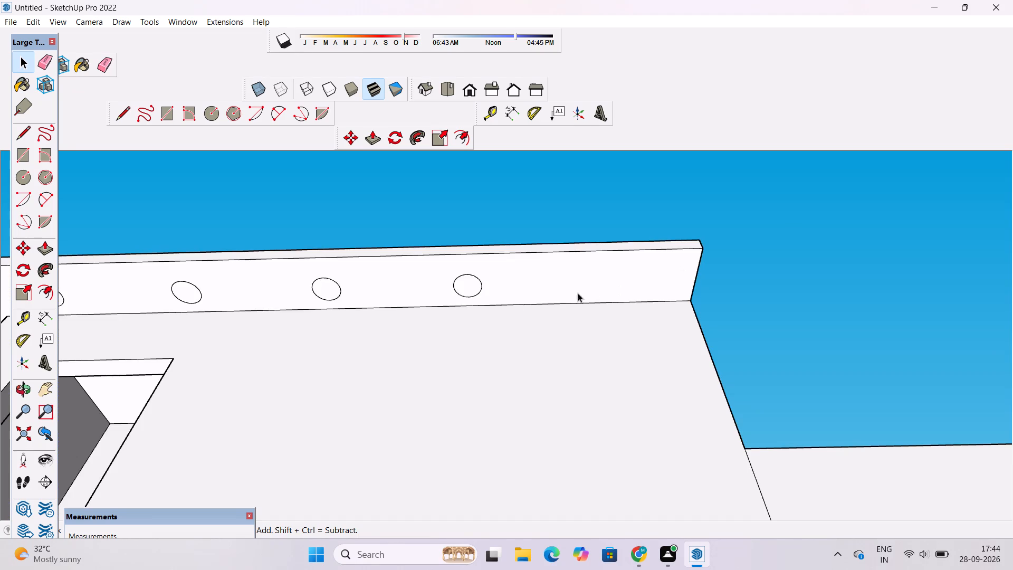
pyautogui.tripleClick(469, 283)
pyautogui.click(739, 246)
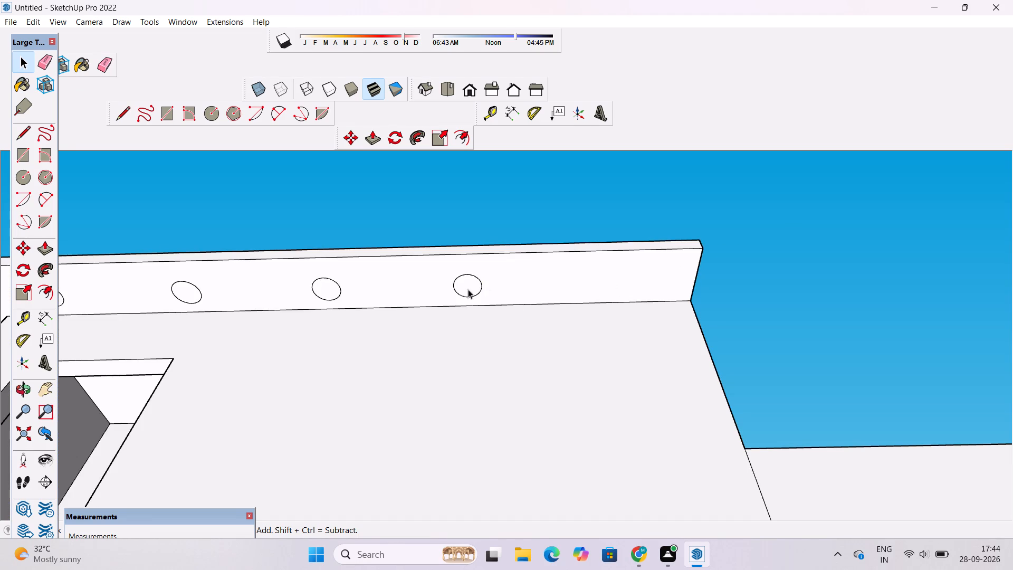
pyautogui.click(468, 289)
pyautogui.doubleClick(468, 289)
pyautogui.click(956, 228)
pyautogui.rightClick(609, 278)
pyautogui.click(903, 225)
pyautogui.click(634, 274)
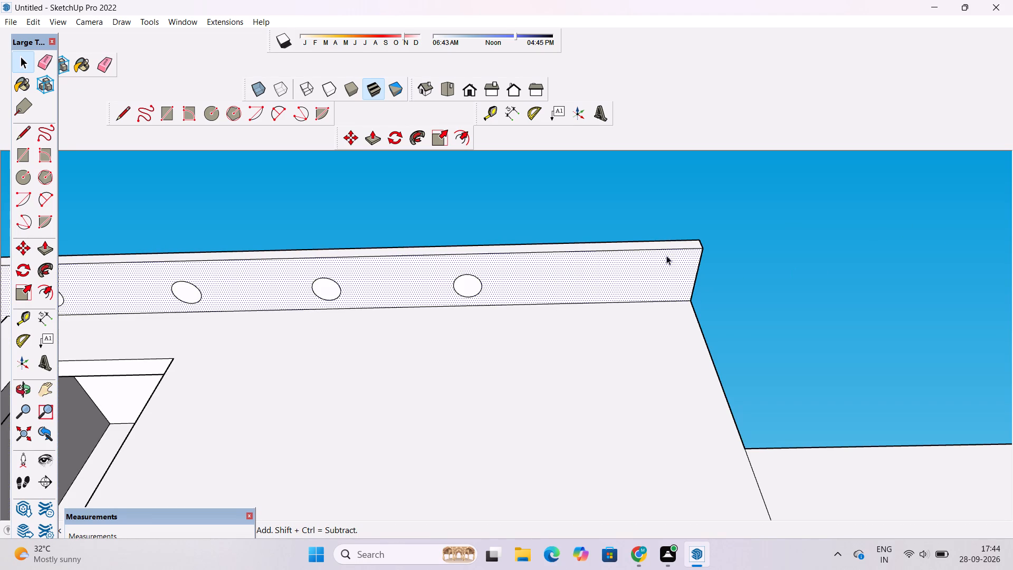
pyautogui.click(473, 289)
pyautogui.click(473, 289)
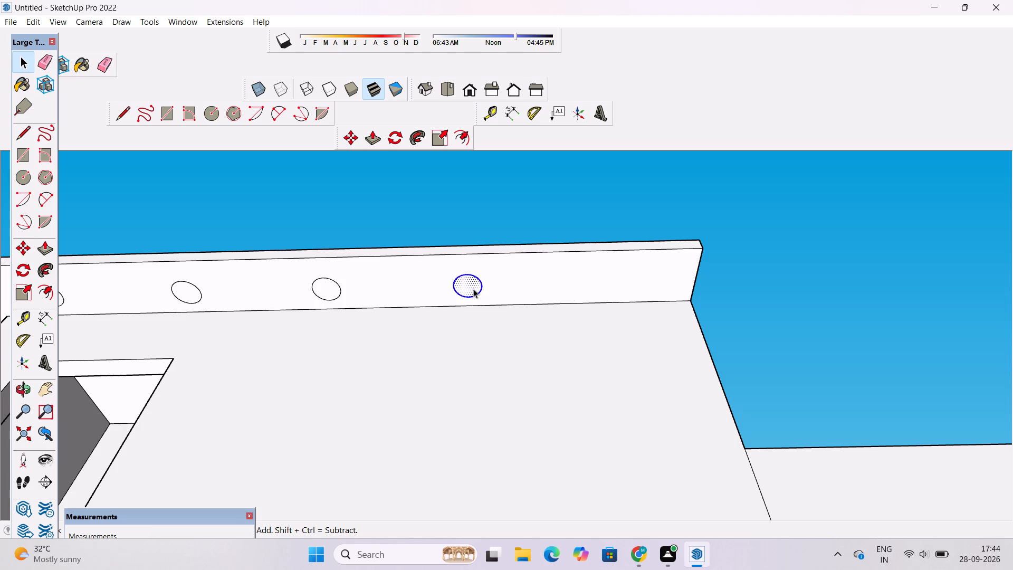
pyautogui.press('m')
pyautogui.scroll(2, 480, 286)
pyautogui.doubleClick(485, 287)
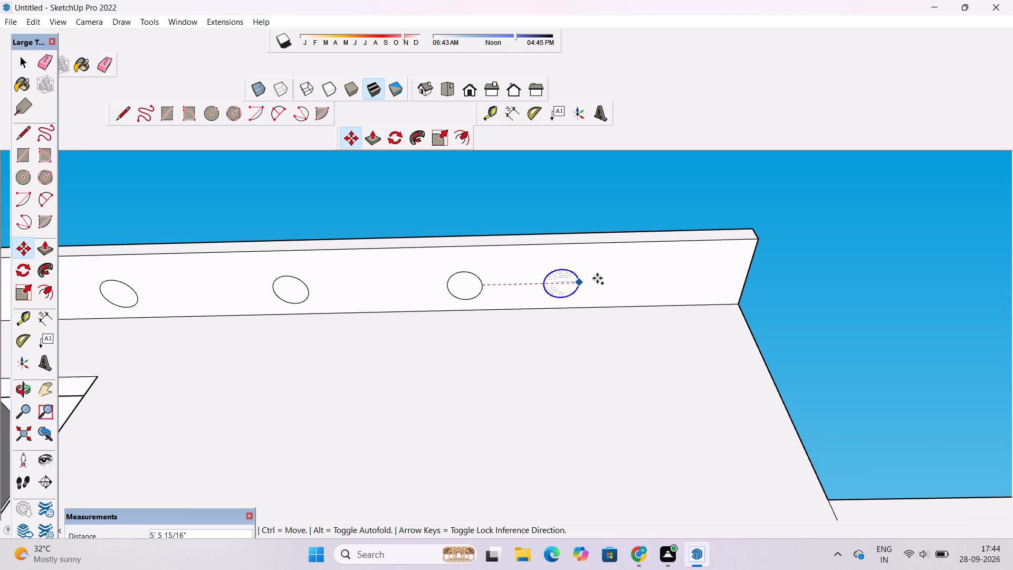
pyautogui.write("10'")
pyautogui.press('Return')
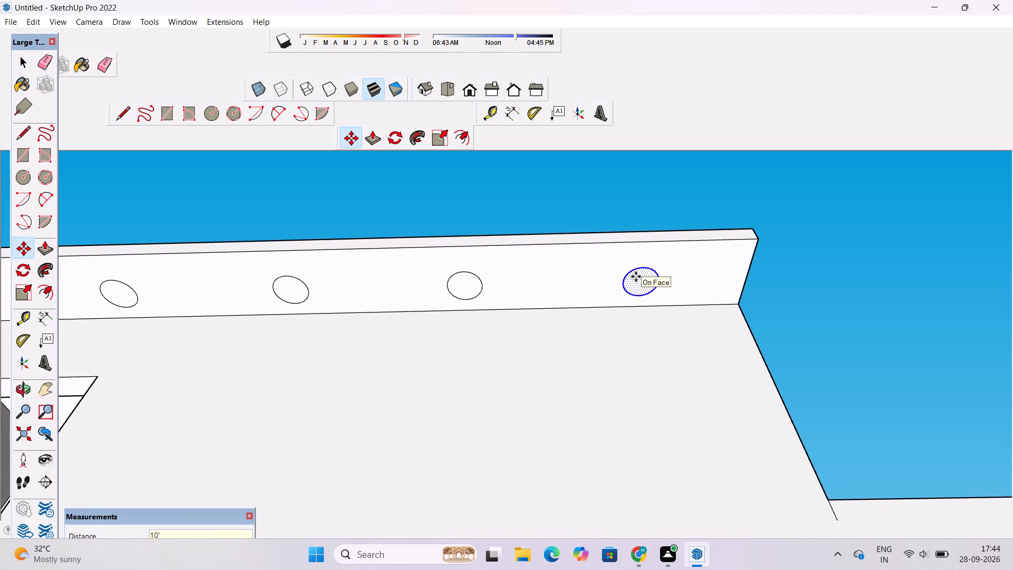
# Examine the row of circles and the roof overhang's underside around the corner at the door-side end of the house.
pyautogui.press('o')
pyautogui.scroll(-6, 636, 277)
pyautogui.moveTo(633, 256); pyautogui.dragTo(631, 287)
pyautogui.moveTo(631, 287); pyautogui.dragTo(631, 331)
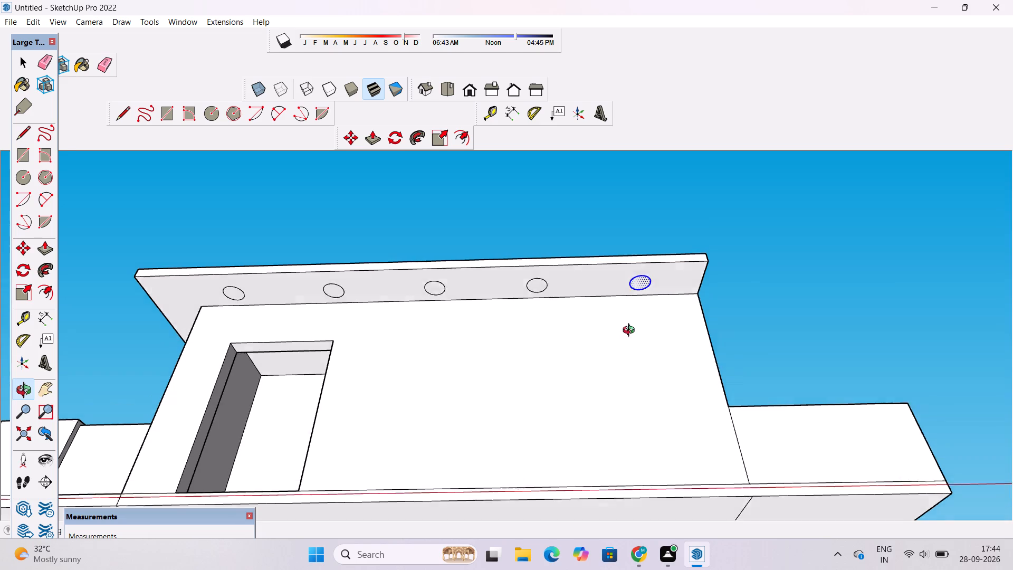
pyautogui.moveTo(631, 331); pyautogui.dragTo(635, 378)
pyautogui.keyDown('shift'); pyautogui.moveTo(434, 364); pyautogui.dragTo(638, 284); pyautogui.keyUp('shift')
pyautogui.scroll(3, 359, 250)
pyautogui.moveTo(360, 251); pyautogui.dragTo(495, 237)
pyautogui.scroll(3, 408, 241)
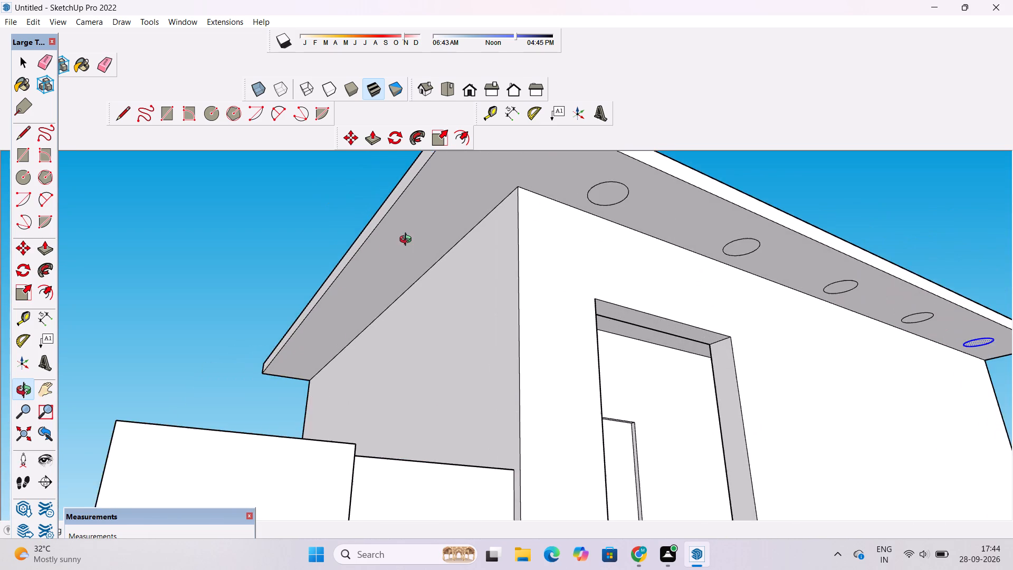
pyautogui.keyDown('shift'); pyautogui.moveTo(407, 241); pyautogui.dragTo(374, 254); pyautogui.keyUp('shift')
pyautogui.moveTo(458, 211); pyautogui.dragTo(391, 210)
pyautogui.moveTo(330, 226); pyautogui.dragTo(310, 238)
pyautogui.keyDown('shift'); pyautogui.moveTo(309, 240); pyautogui.dragTo(348, 284); pyautogui.keyUp('shift')
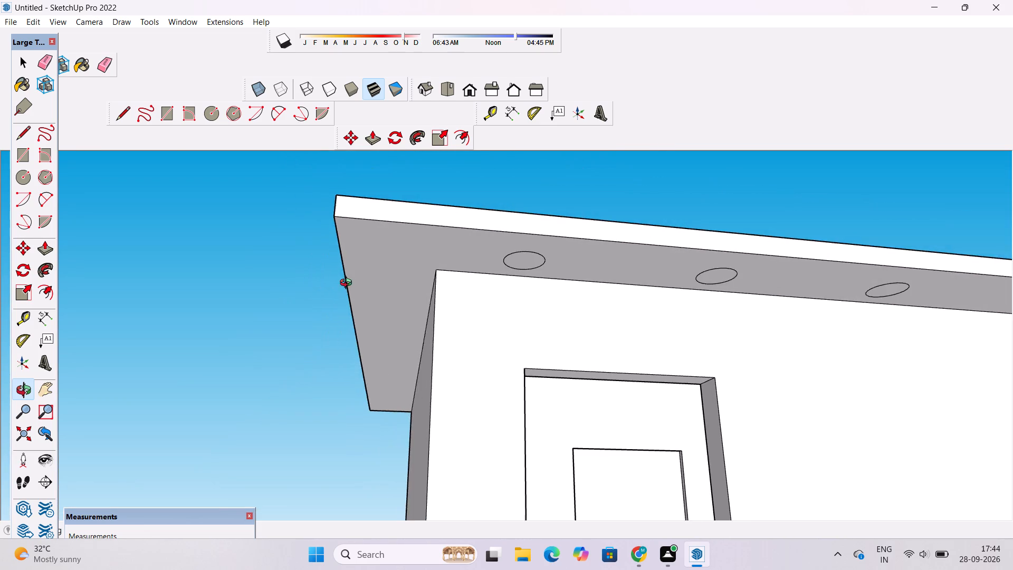
pyautogui.moveTo(313, 291); pyautogui.dragTo(620, 302)
pyautogui.moveTo(416, 286); pyautogui.dragTo(423, 214)
pyautogui.moveTo(383, 216); pyautogui.dragTo(562, 254)
pyautogui.scroll(-5, 555, 256)
pyautogui.scroll(4, 349, 274)
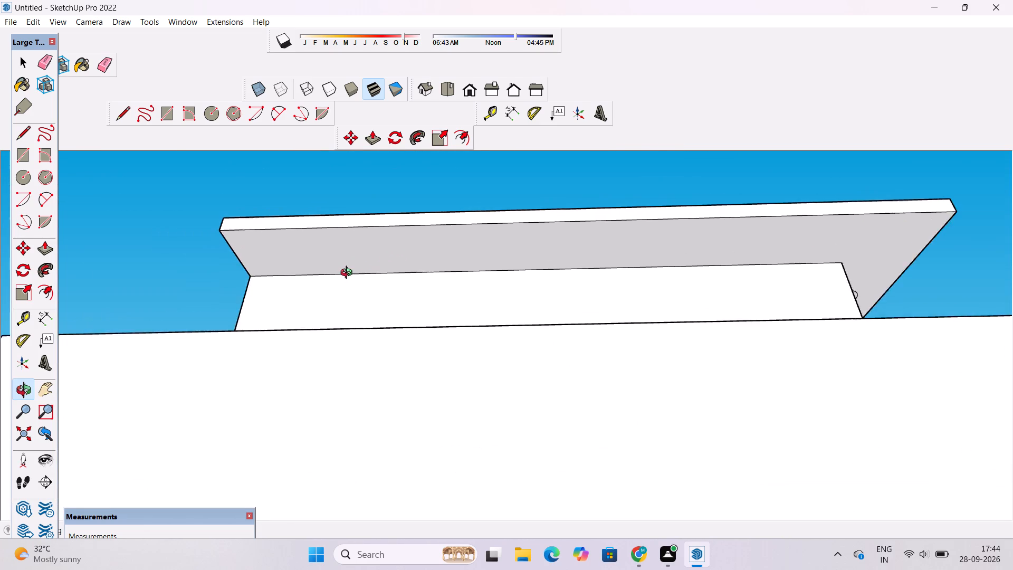
pyautogui.moveTo(347, 273); pyautogui.dragTo(370, 315)
pyautogui.scroll(2, 369, 312)
pyautogui.moveTo(369, 312); pyautogui.dragTo(369, 302)
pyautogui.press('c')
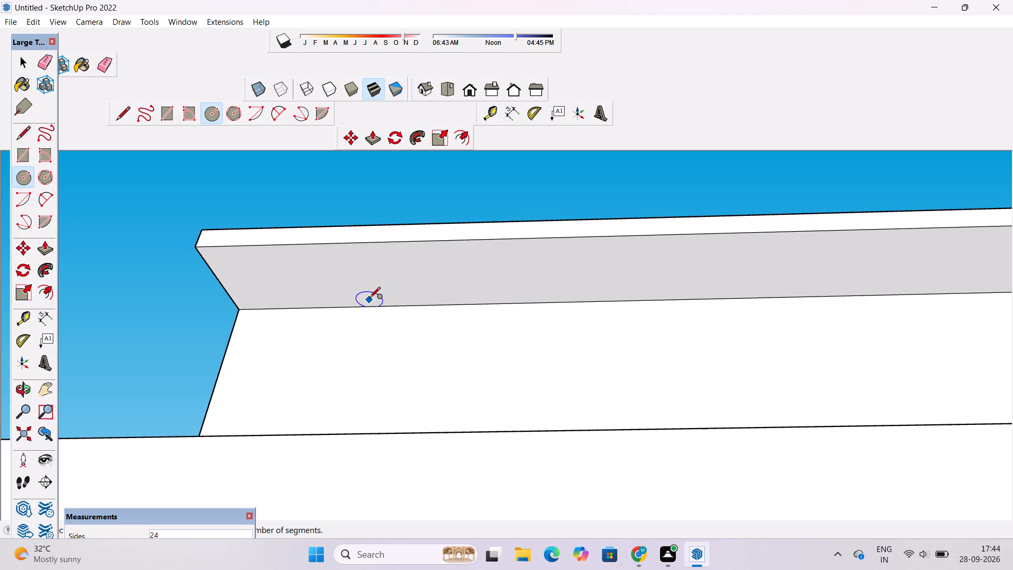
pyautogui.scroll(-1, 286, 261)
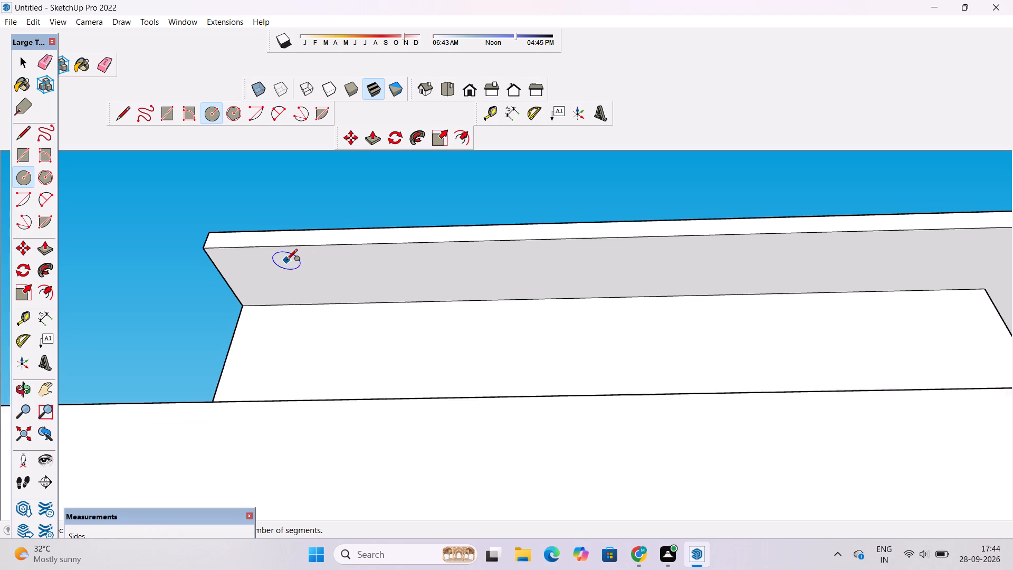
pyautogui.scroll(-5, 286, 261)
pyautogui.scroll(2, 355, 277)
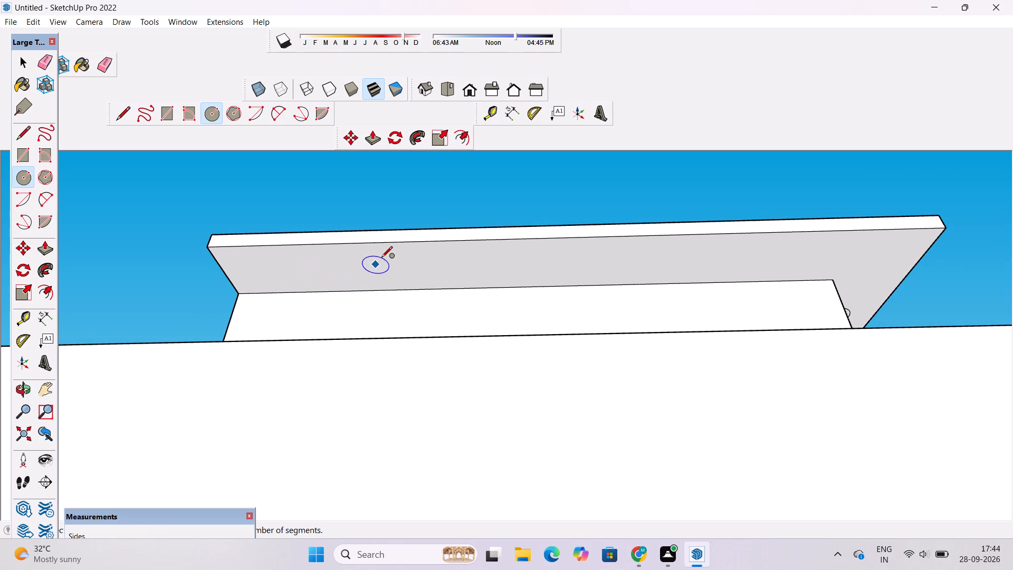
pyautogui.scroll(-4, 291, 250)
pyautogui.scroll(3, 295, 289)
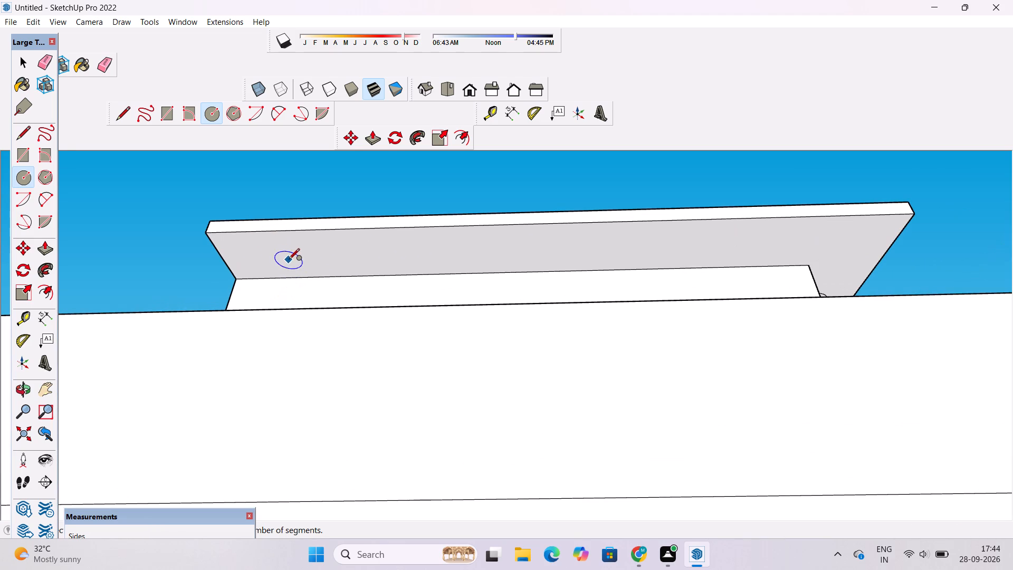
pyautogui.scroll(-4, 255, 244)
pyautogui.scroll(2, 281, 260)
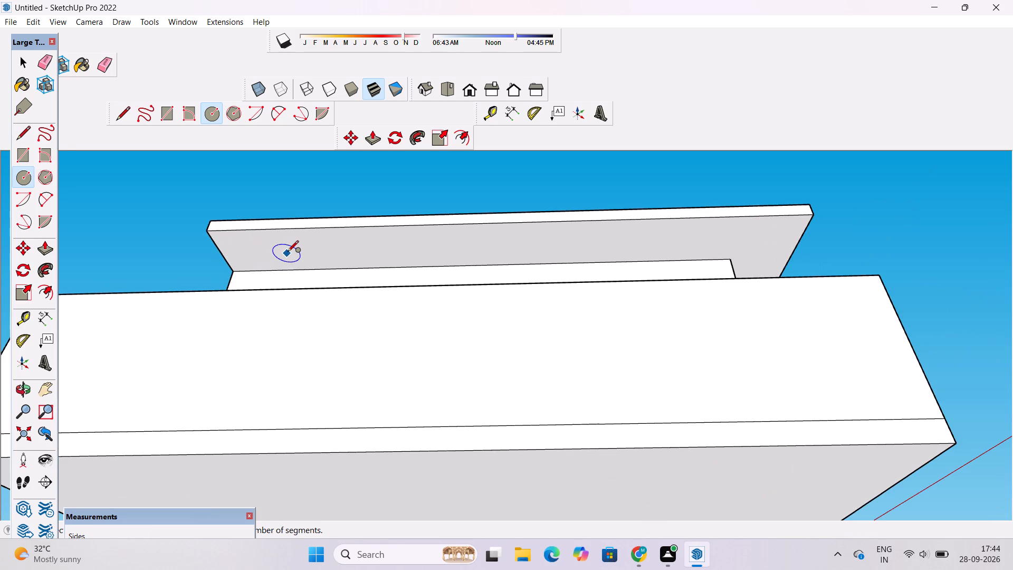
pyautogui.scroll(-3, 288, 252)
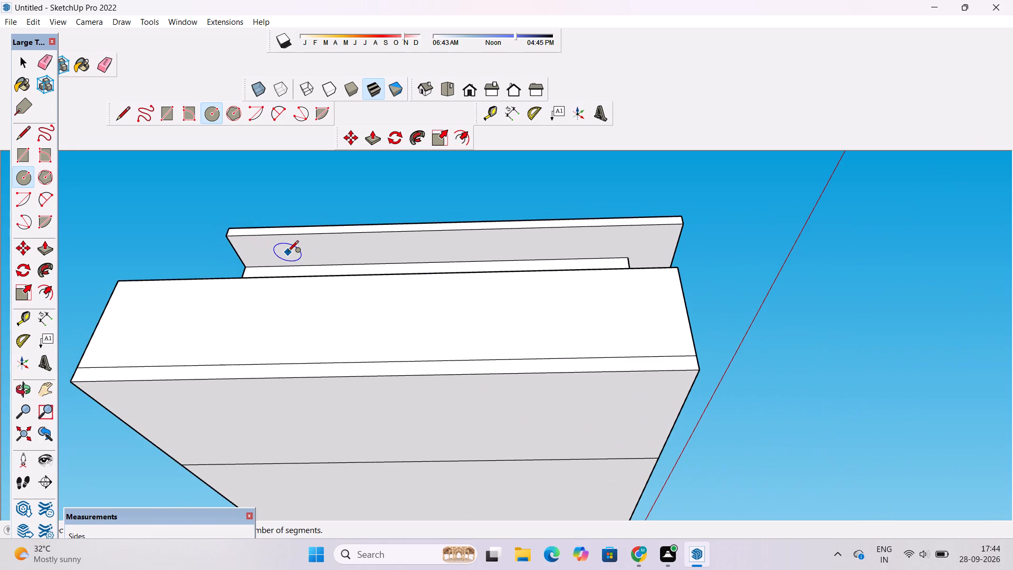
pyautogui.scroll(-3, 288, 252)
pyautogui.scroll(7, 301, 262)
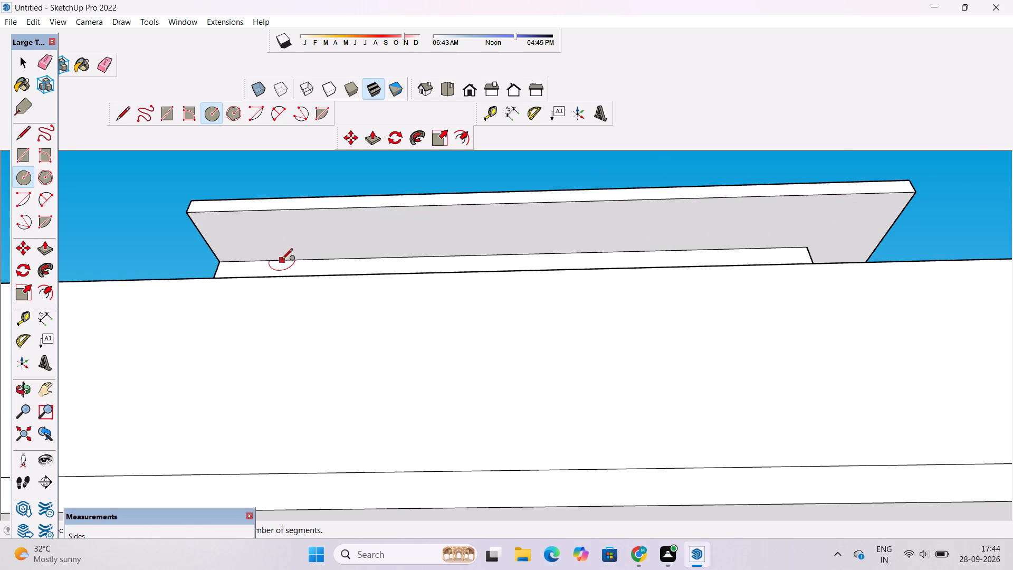
# Draw a circle of 1' radius on the underside of the end roof overhang, near the corner away from the front row of circles.
pyautogui.press('o')
pyautogui.keyDown('shift'); pyautogui.moveTo(315, 268); pyautogui.dragTo(283, 240); pyautogui.keyUp('shift')
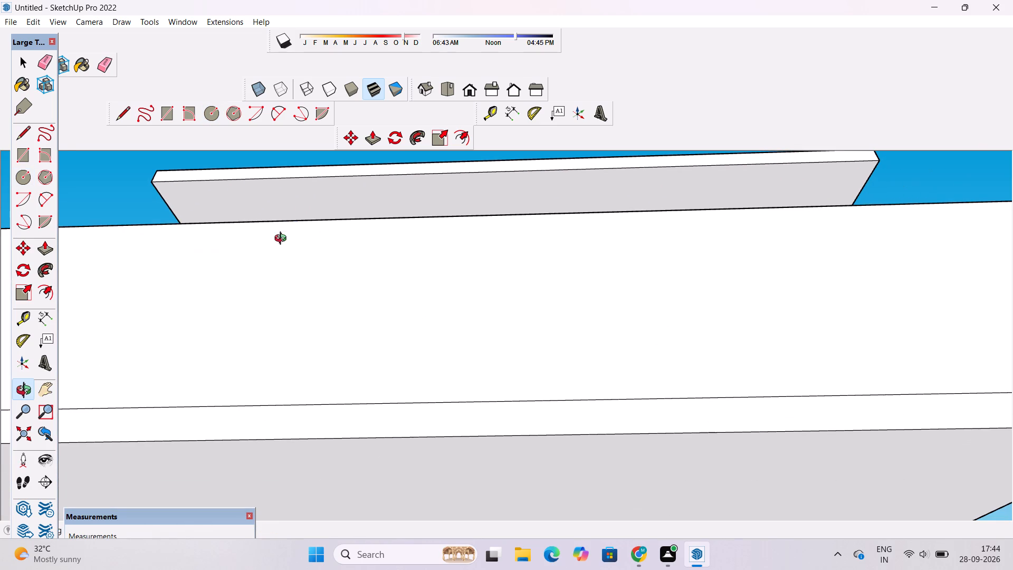
pyautogui.click(312, 246)
pyautogui.moveTo(443, 264); pyautogui.dragTo(429, 300)
pyautogui.keyDown('shift'); pyautogui.moveTo(424, 293); pyautogui.dragTo(476, 363); pyautogui.keyUp('shift')
pyautogui.scroll(-3, 450, 330)
pyautogui.moveTo(304, 258); pyautogui.dragTo(347, 230)
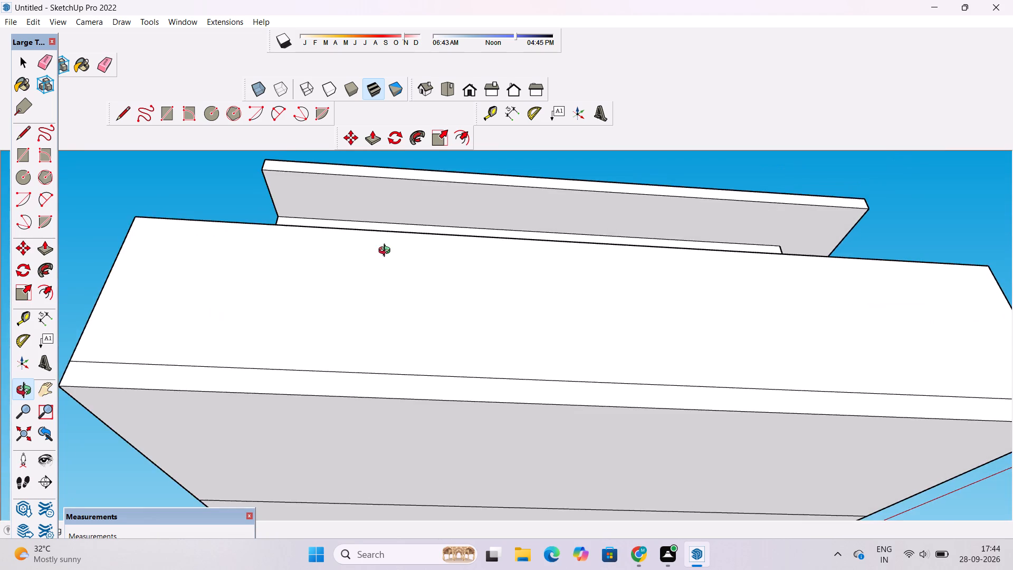
pyautogui.moveTo(387, 252); pyautogui.dragTo(384, 328)
pyautogui.keyDown('shift'); pyautogui.scroll(2, 359, 237); pyautogui.keyUp('shift')
pyautogui.moveTo(354, 241); pyautogui.dragTo(333, 275)
pyautogui.scroll(3, 335, 286)
pyautogui.moveTo(386, 267); pyautogui.dragTo(365, 258)
pyautogui.scroll(3, 331, 265)
pyautogui.keyDown('shift'); pyautogui.moveTo(331, 270); pyautogui.dragTo(311, 267); pyautogui.keyUp('shift')
pyautogui.moveTo(445, 258); pyautogui.dragTo(434, 250)
pyautogui.keyDown('shift'); pyautogui.moveTo(407, 259); pyautogui.dragTo(417, 288); pyautogui.keyUp('shift')
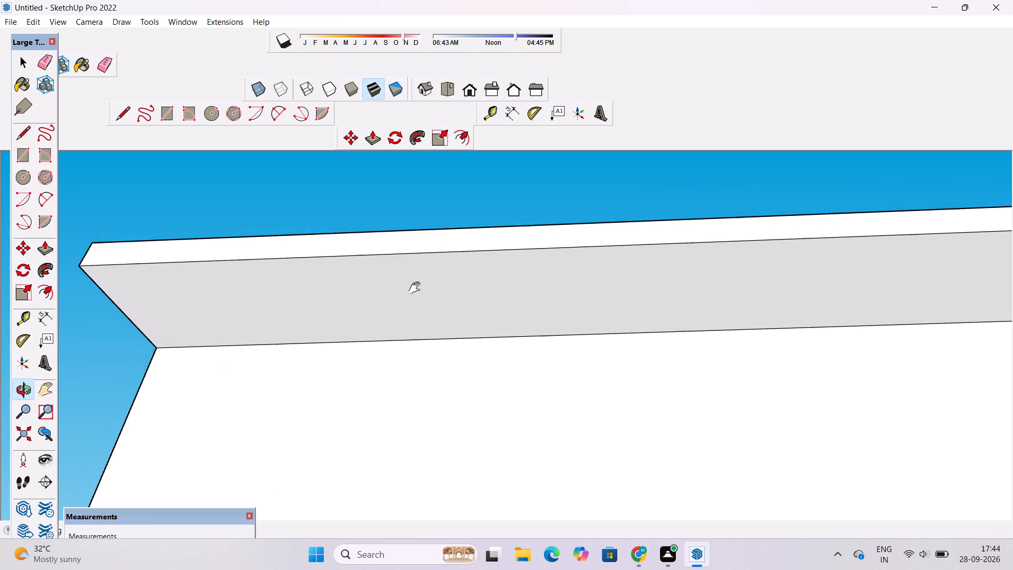
pyautogui.keyDown('shift'); pyautogui.moveTo(417, 288); pyautogui.dragTo(418, 292); pyautogui.keyUp('shift')
pyautogui.keyDown('shift'); pyautogui.moveTo(330, 283); pyautogui.dragTo(357, 306); pyautogui.keyUp('shift')
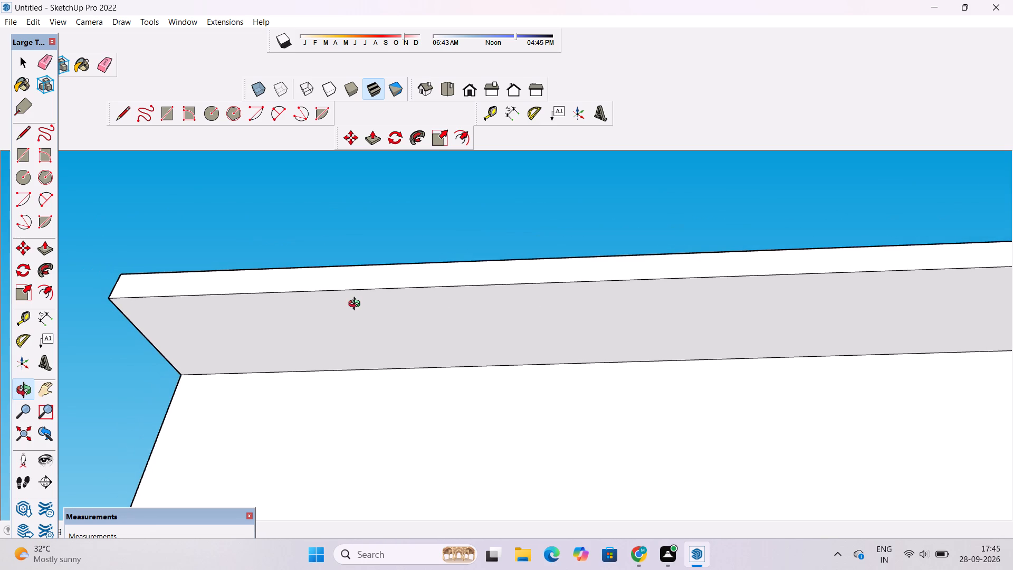
pyautogui.keyDown('shift'); pyautogui.moveTo(358, 305); pyautogui.dragTo(389, 310); pyautogui.keyUp('shift')
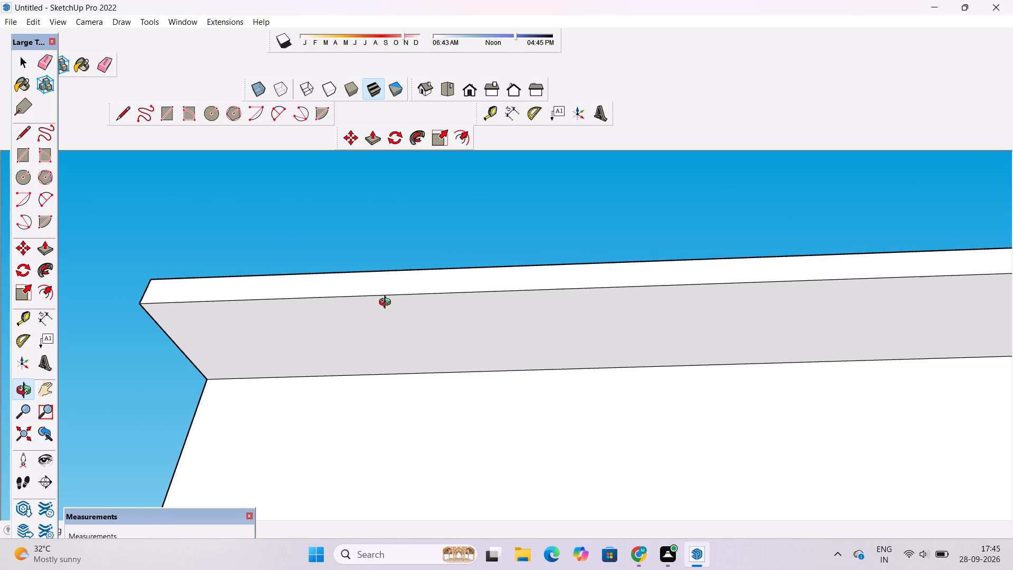
pyautogui.scroll(-2, 393, 304)
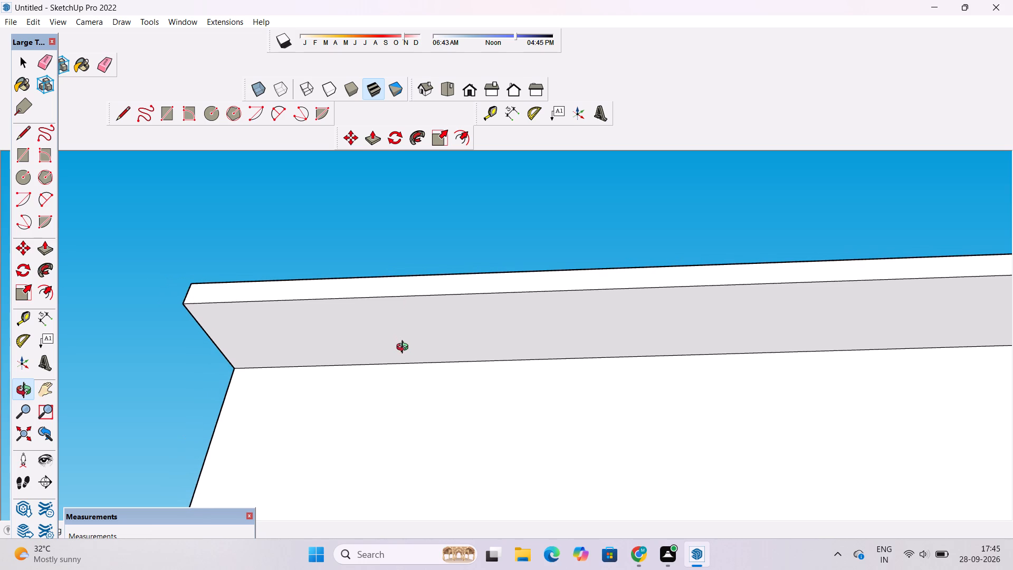
pyautogui.keyDown('shift'); pyautogui.moveTo(405, 348); pyautogui.dragTo(414, 336); pyautogui.keyUp('shift')
pyautogui.moveTo(387, 357); pyautogui.dragTo(391, 341)
pyautogui.scroll(-5, 390, 331)
pyautogui.moveTo(388, 331); pyautogui.dragTo(406, 341)
pyautogui.scroll(1, 403, 336)
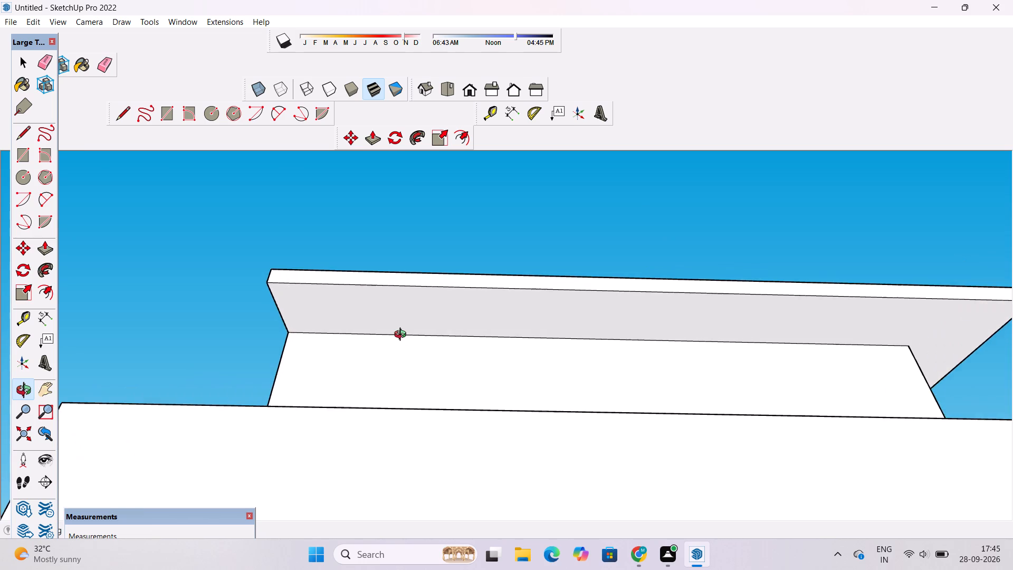
pyautogui.scroll(1, 403, 336)
pyautogui.keyDown('shift'); pyautogui.moveTo(391, 317); pyautogui.dragTo(376, 349); pyautogui.keyUp('shift')
pyautogui.press('c')
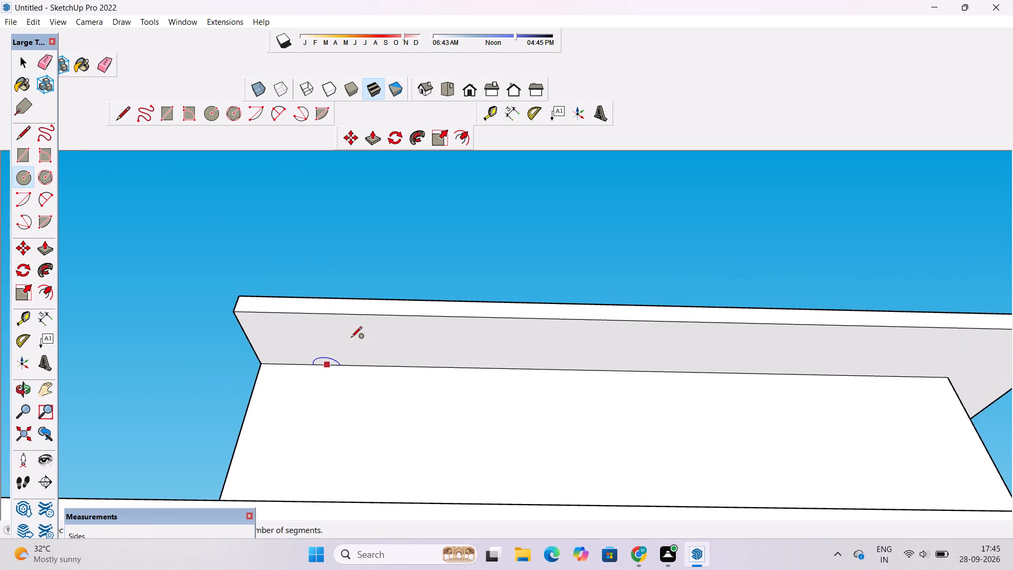
pyautogui.scroll(5, 348, 337)
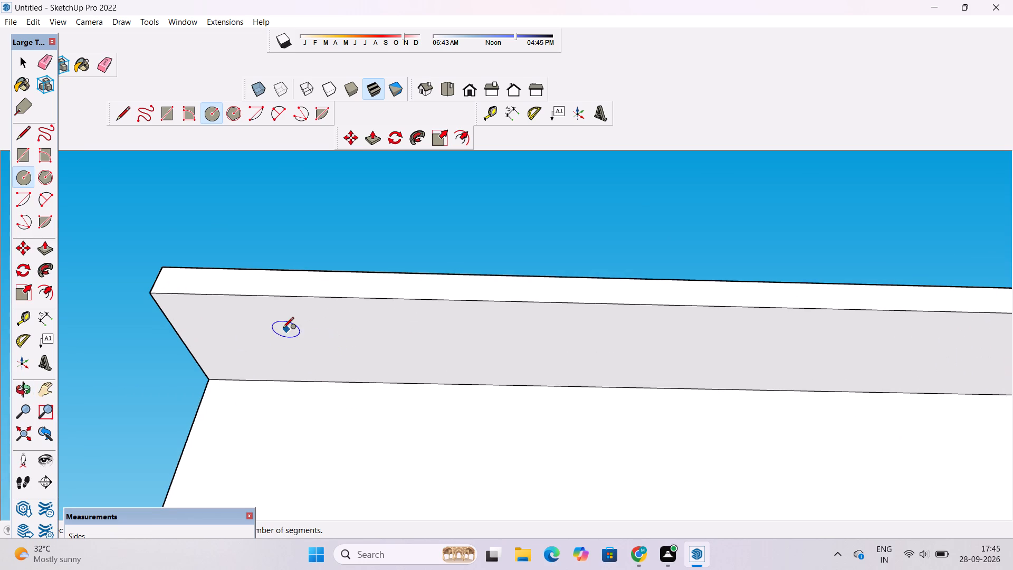
pyautogui.scroll(-6, 283, 329)
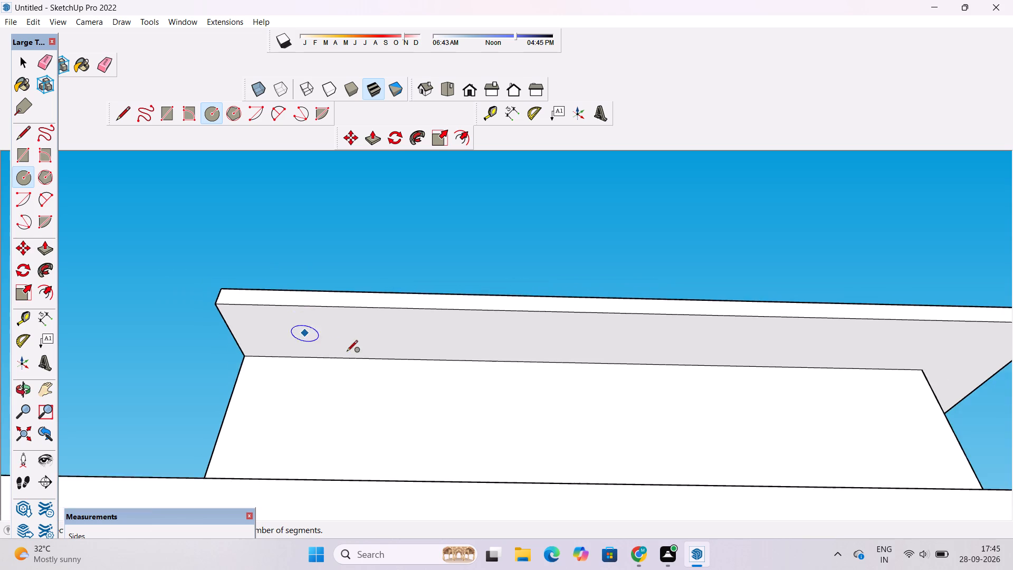
pyautogui.scroll(3, 348, 353)
pyautogui.scroll(-4, 242, 324)
pyautogui.scroll(2, 288, 323)
pyautogui.click(284, 325)
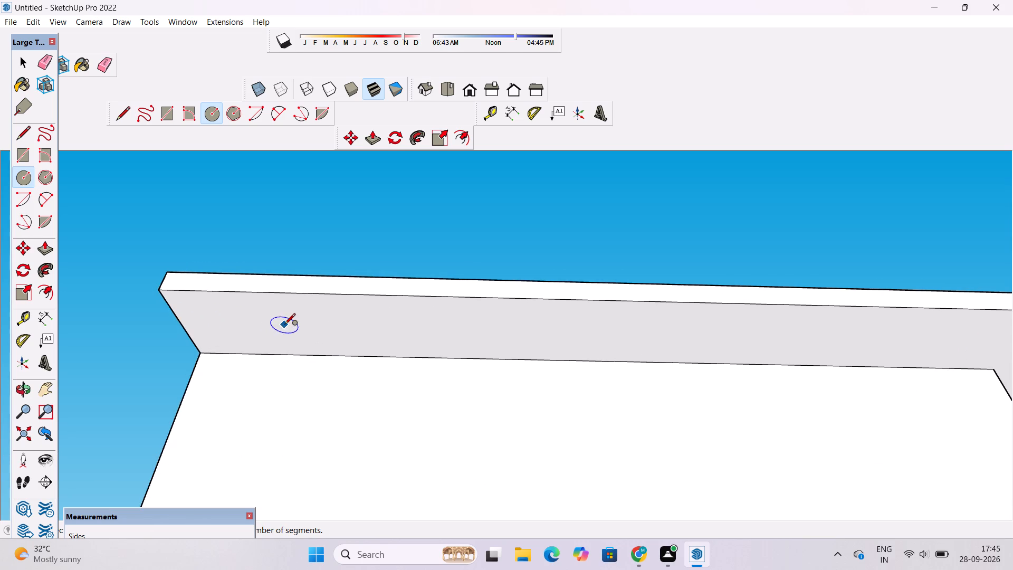
pyautogui.write("1'")
pyautogui.press('Return')
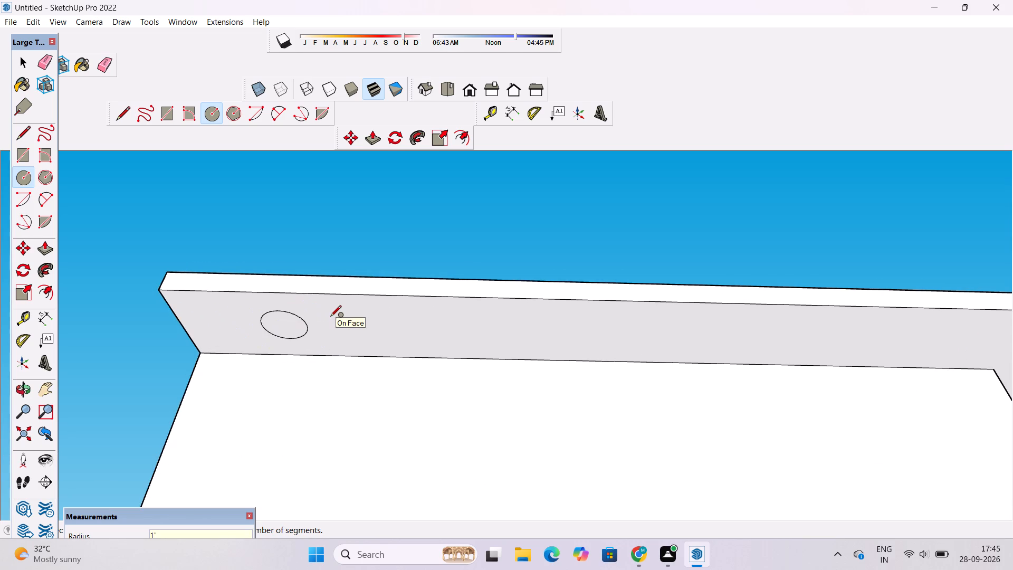
pyautogui.press('space')
# Examine the new circle's placement and the length of the end overhang's underside from several angles.
pyautogui.write('o')
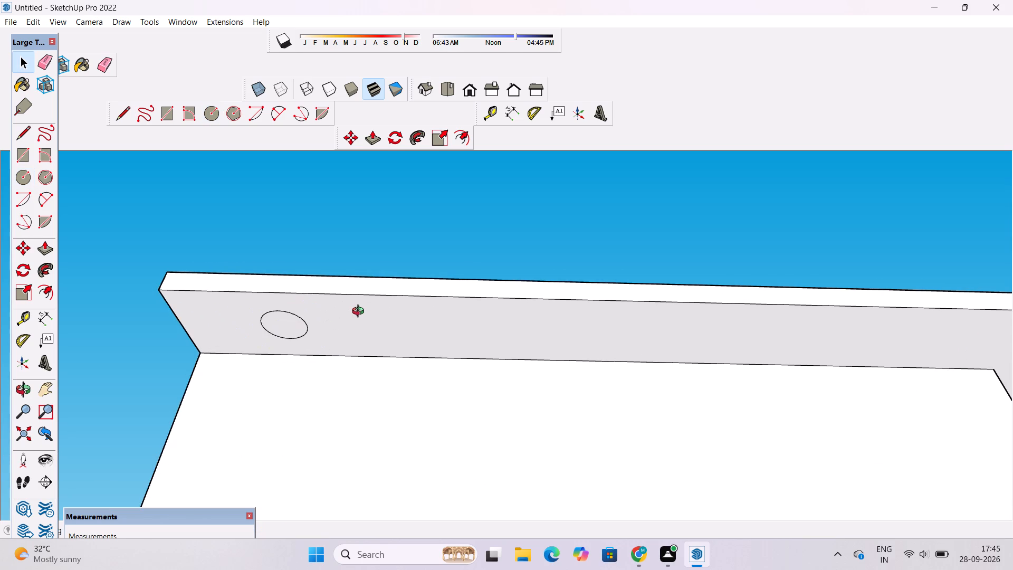
pyautogui.scroll(-3, 360, 312)
pyautogui.keyDown('shift'); pyautogui.moveTo(395, 344); pyautogui.dragTo(297, 328); pyautogui.keyUp('shift')
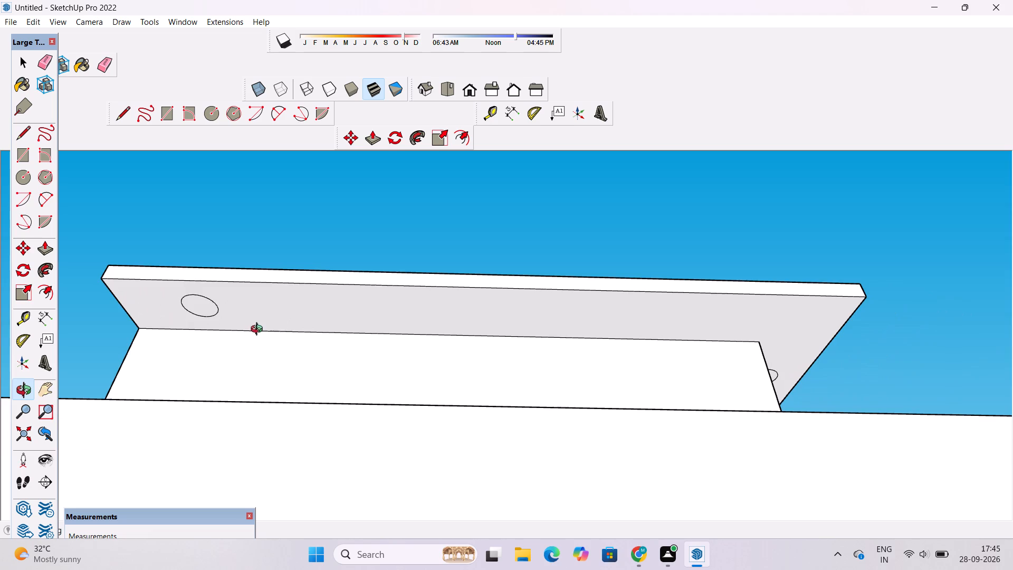
pyautogui.moveTo(252, 334); pyautogui.dragTo(247, 356)
pyautogui.keyDown('shift'); pyautogui.moveTo(293, 351); pyautogui.dragTo(292, 312); pyautogui.keyUp('shift')
pyautogui.moveTo(288, 314); pyautogui.dragTo(291, 320)
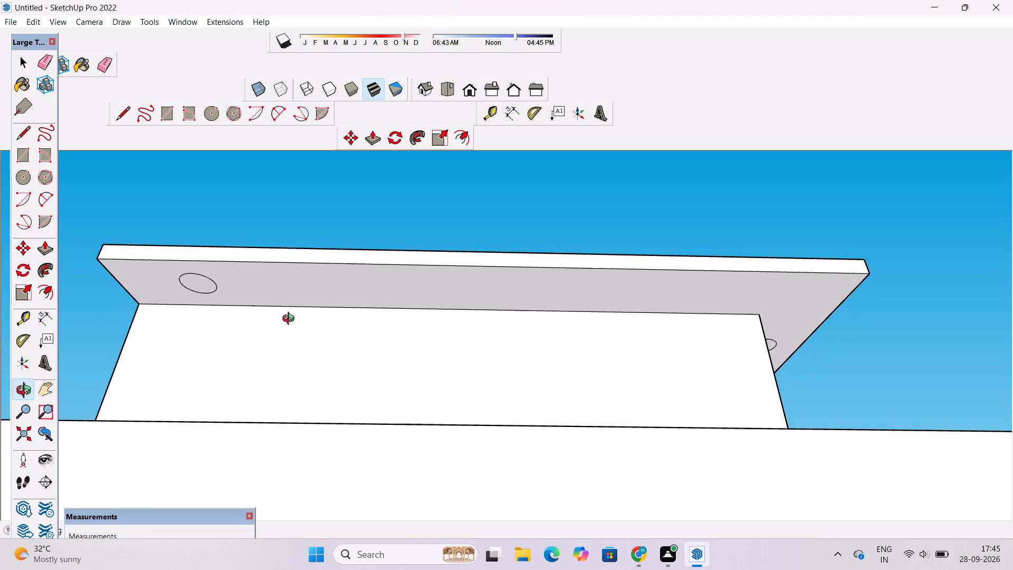
pyautogui.keyDown('shift'); pyautogui.moveTo(291, 320); pyautogui.dragTo(309, 325); pyautogui.keyUp('shift')
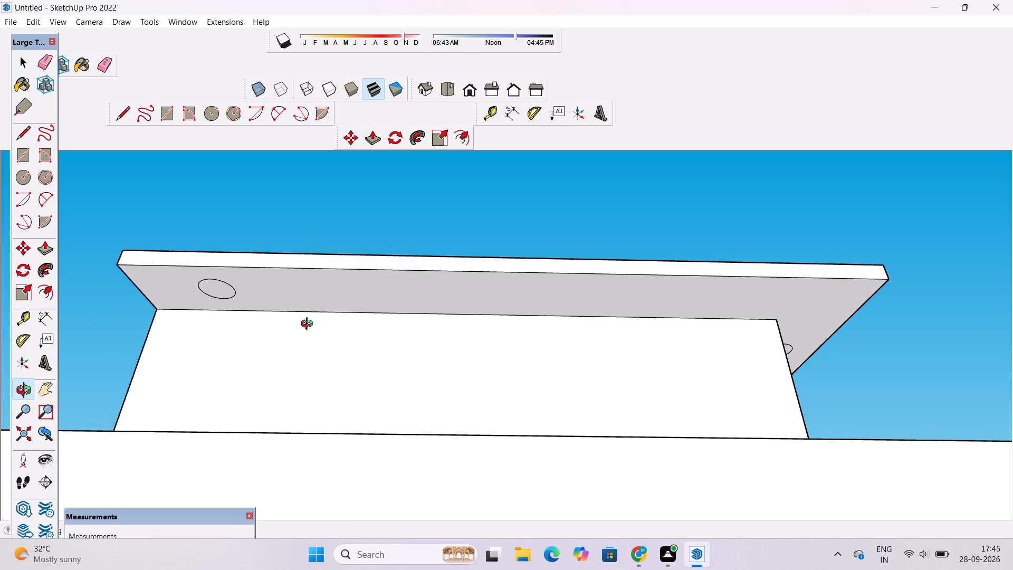
pyautogui.moveTo(311, 330); pyautogui.dragTo(361, 338)
pyautogui.moveTo(308, 342); pyautogui.dragTo(320, 338)
pyautogui.keyDown('shift'); pyautogui.moveTo(350, 327); pyautogui.dragTo(341, 328); pyautogui.keyUp('shift')
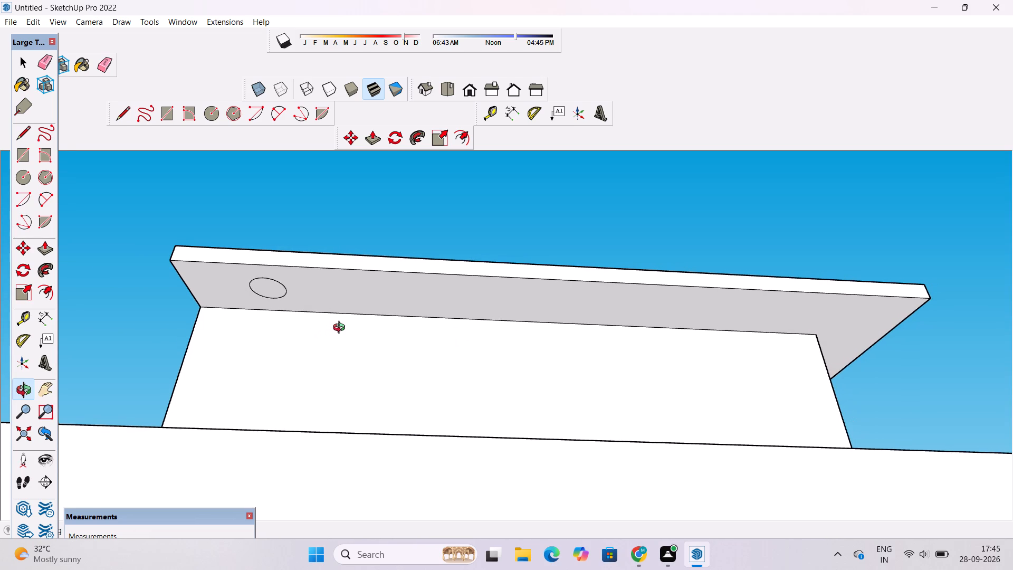
pyautogui.scroll(-2, 341, 328)
pyautogui.scroll(1, 341, 328)
pyautogui.keyDown('shift'); pyautogui.moveTo(341, 328); pyautogui.dragTo(331, 334); pyautogui.keyUp('shift')
pyautogui.scroll(-2, 331, 334)
pyautogui.moveTo(463, 293); pyautogui.dragTo(421, 265)
pyautogui.moveTo(340, 315); pyautogui.dragTo(362, 337)
pyautogui.keyDown('shift'); pyautogui.click(342, 339); pyautogui.keyUp('shift')
pyautogui.scroll(1, 343, 341)
pyautogui.scroll(4, 300, 326)
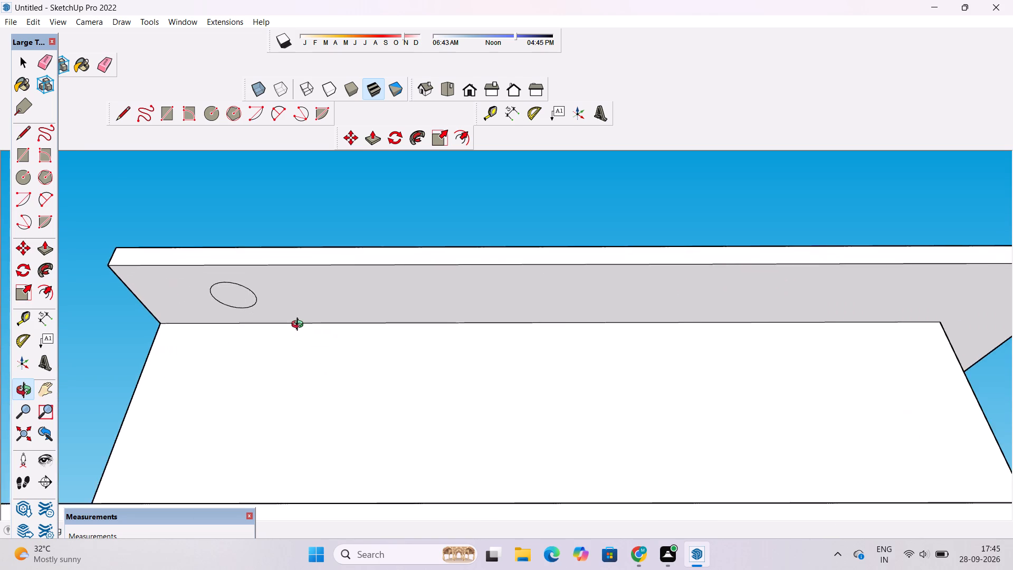
pyautogui.moveTo(300, 326); pyautogui.dragTo(318, 315)
pyautogui.keyDown('shift'); pyautogui.moveTo(316, 318); pyautogui.dragTo(324, 337); pyautogui.keyUp('shift')
pyautogui.scroll(2, 321, 338)
pyautogui.keyDown('shift'); pyautogui.moveTo(318, 328); pyautogui.dragTo(330, 330); pyautogui.keyUp('shift')
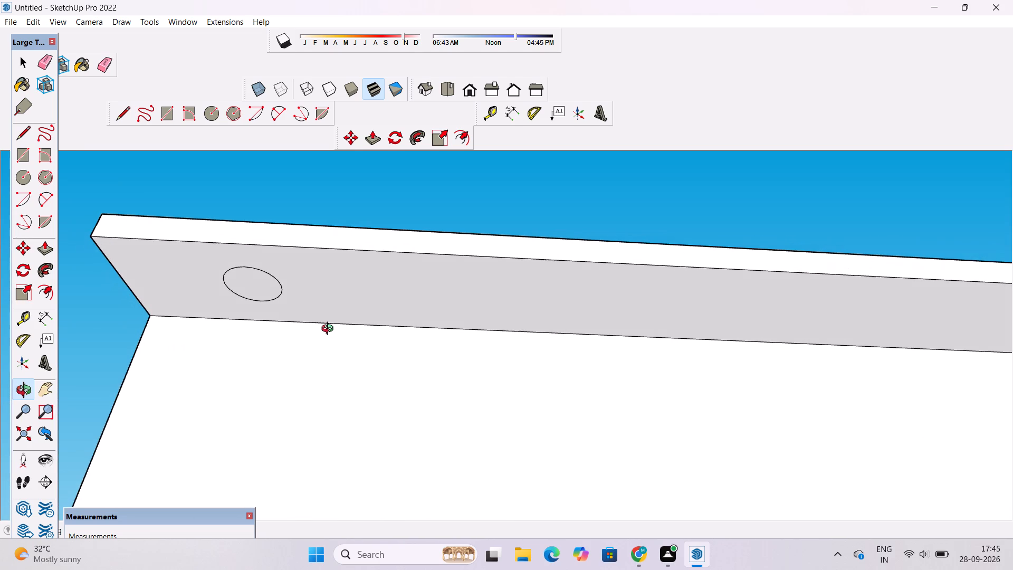
pyautogui.moveTo(280, 291); pyautogui.dragTo(221, 278)
pyautogui.keyDown('shift'); pyautogui.moveTo(230, 309); pyautogui.dragTo(298, 311); pyautogui.keyUp('shift')
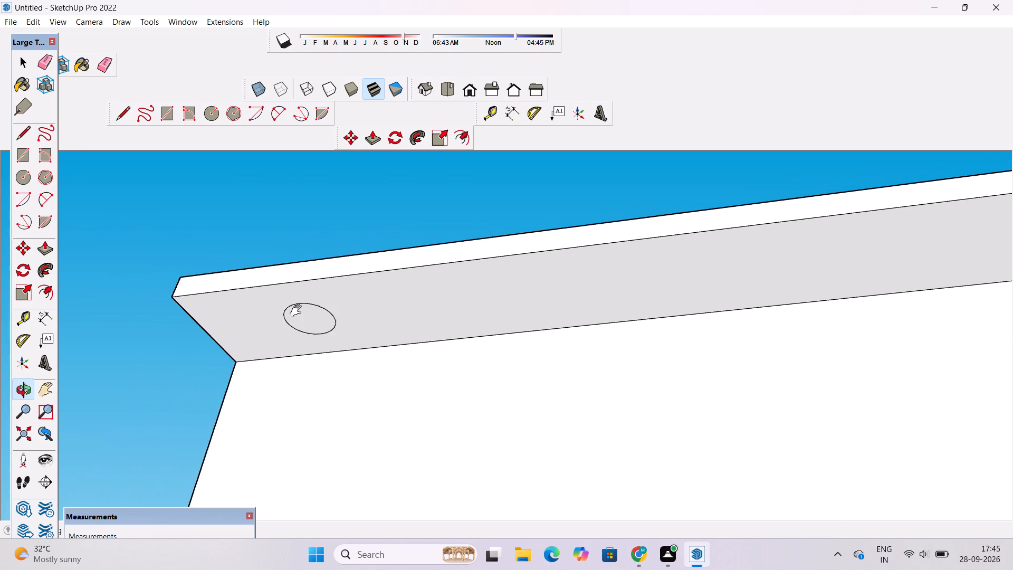
pyautogui.moveTo(326, 319); pyautogui.dragTo(353, 310)
pyautogui.keyDown('shift'); pyautogui.click(355, 310); pyautogui.keyUp('shift')
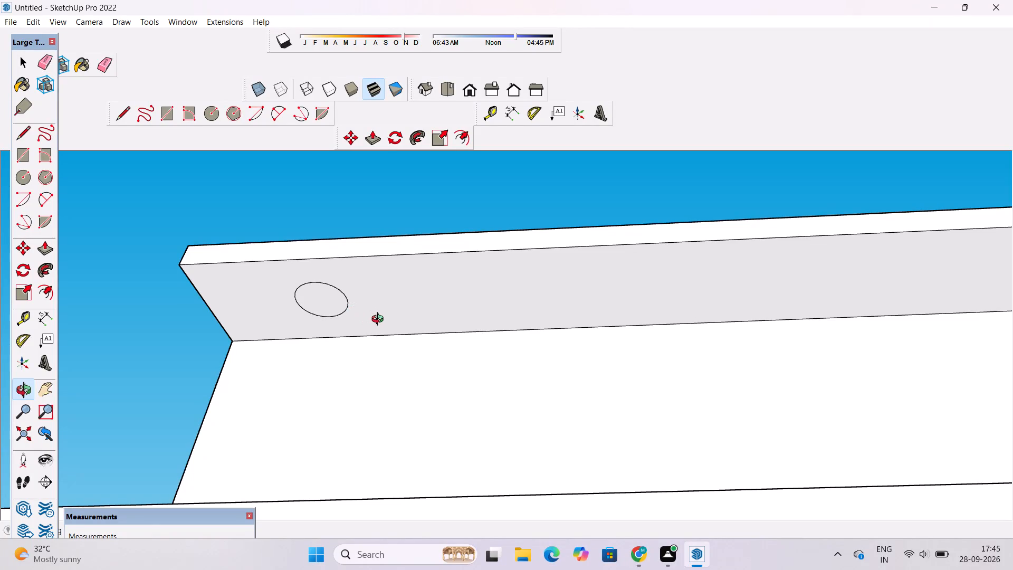
pyautogui.scroll(1, 380, 320)
pyautogui.keyDown('shift'); pyautogui.click(380, 320); pyautogui.keyUp('shift')
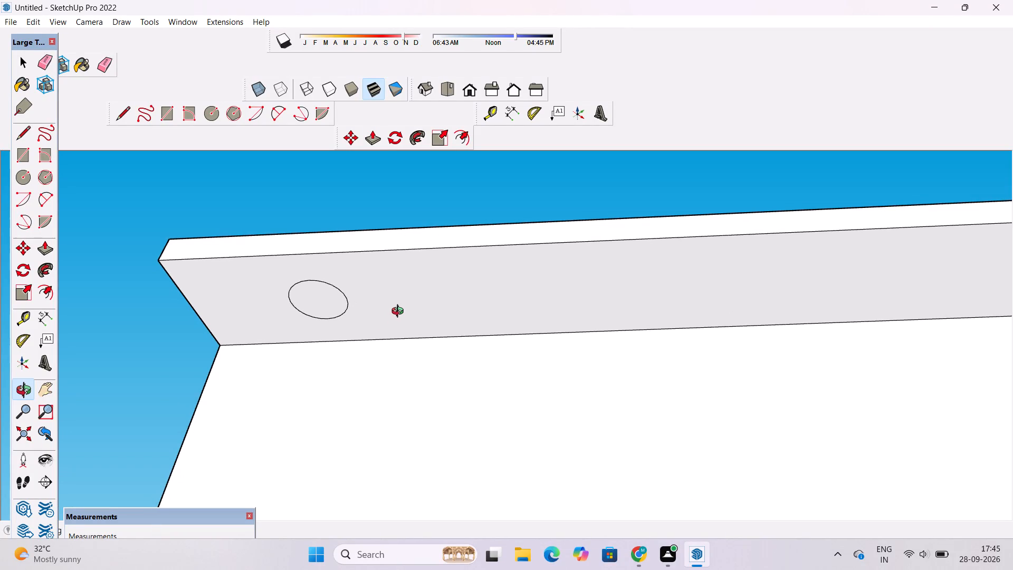
pyautogui.click(400, 312)
pyautogui.scroll(-1, 400, 311)
pyautogui.keyDown('shift'); pyautogui.doubleClick(400, 311); pyautogui.keyUp('shift')
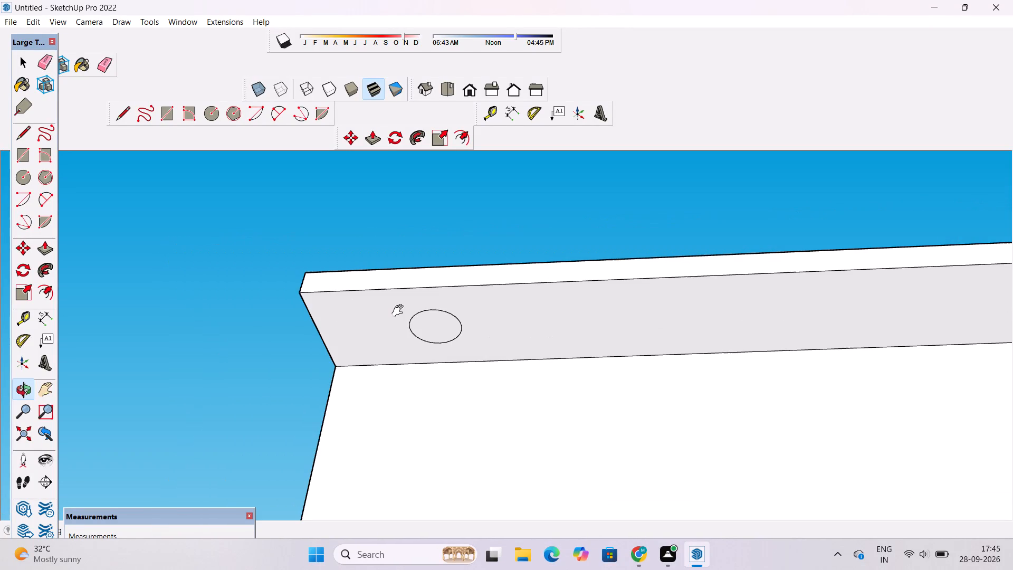
# Copy the circle under the end roof overhang toward the front row of circles, making three copies spaced 10' apart.
pyautogui.press('space')
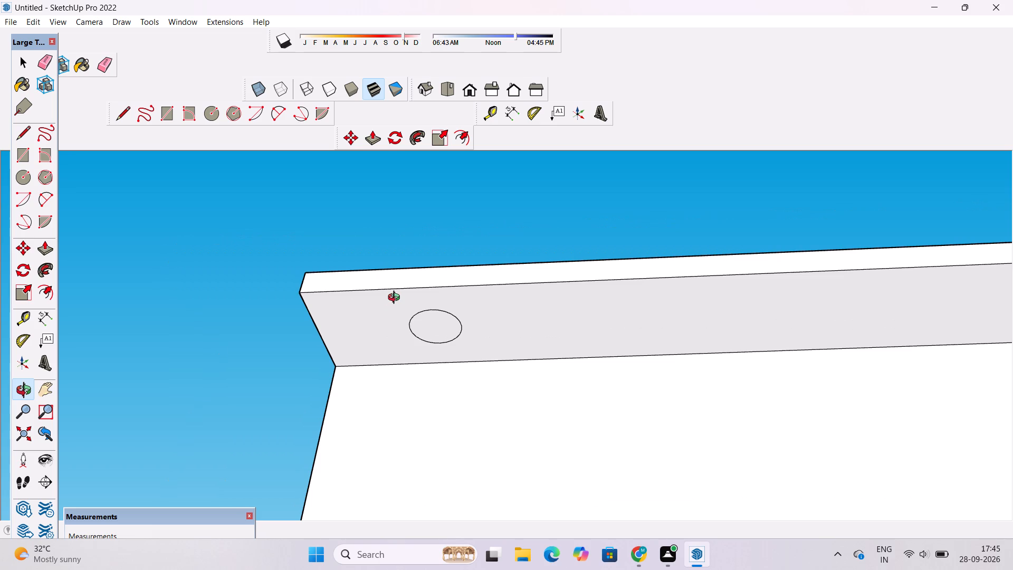
pyautogui.press('space')
pyautogui.scroll(-2, 362, 318)
pyautogui.scroll(-3, 310, 298)
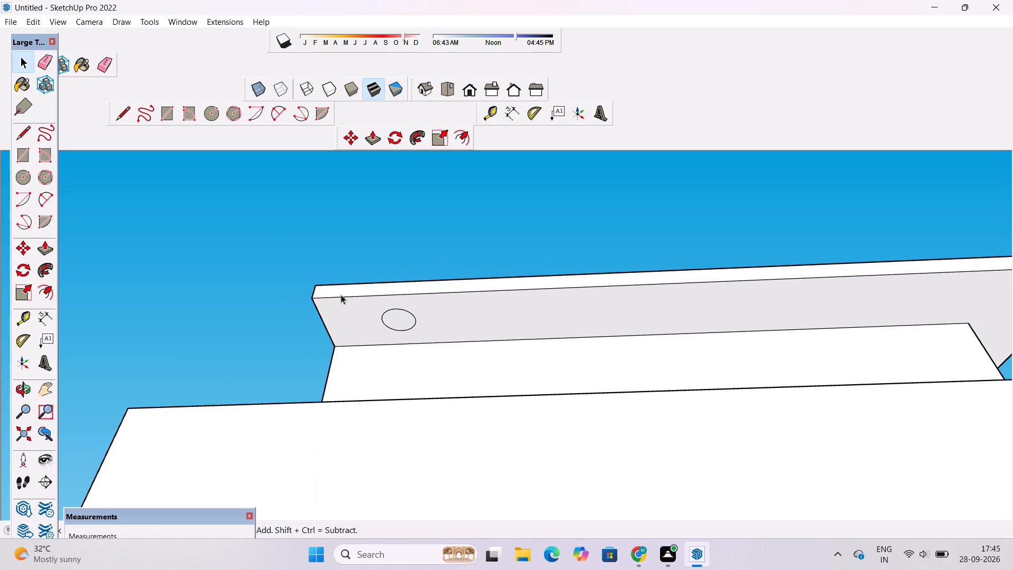
pyautogui.scroll(-4, 316, 245)
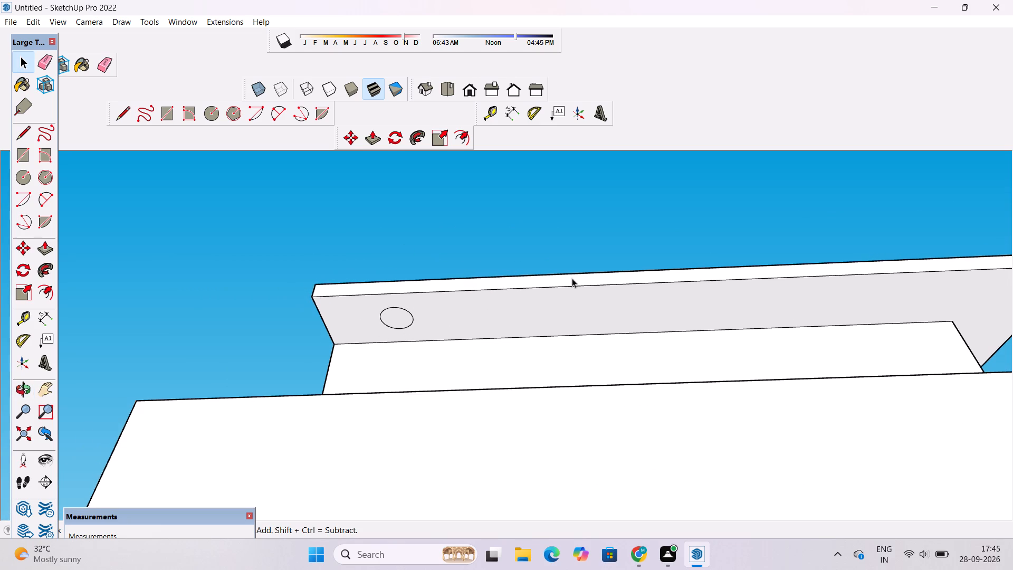
pyautogui.scroll(-6, 376, 220)
pyautogui.scroll(-16, 375, 230)
pyautogui.scroll(3, 508, 234)
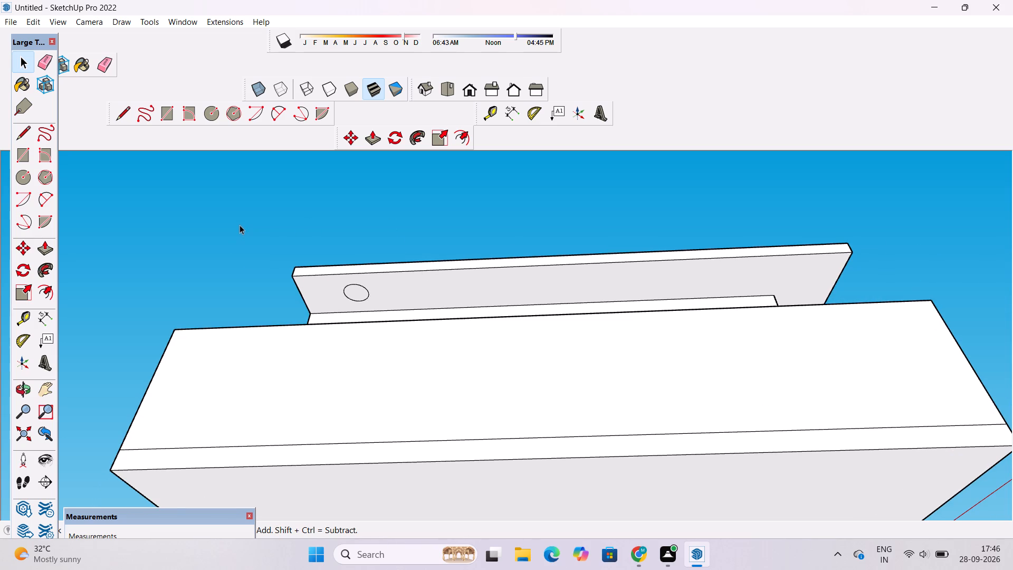
pyautogui.scroll(-1, 237, 220)
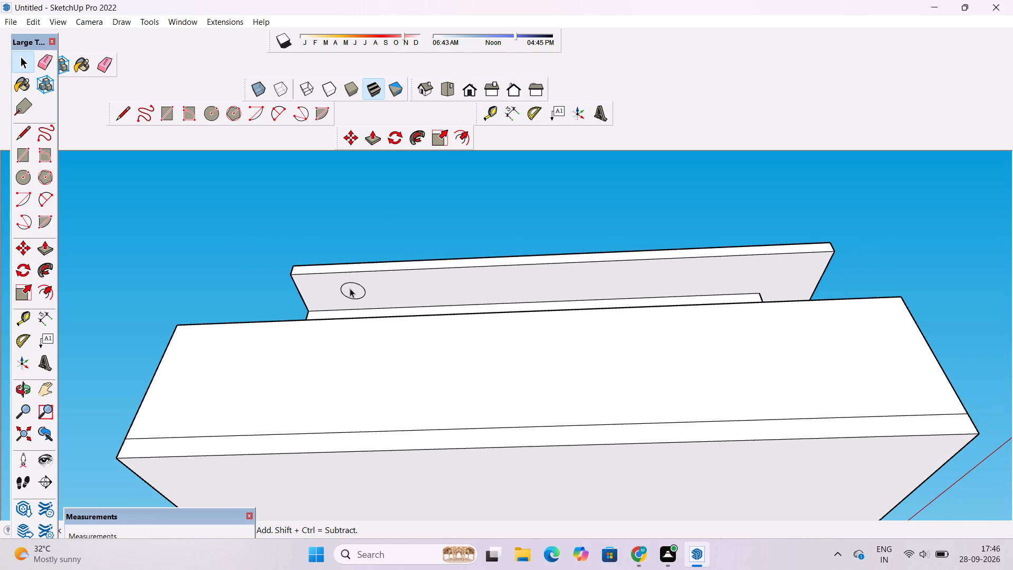
pyautogui.tripleClick(351, 288)
pyautogui.click(394, 203)
pyautogui.click(352, 287)
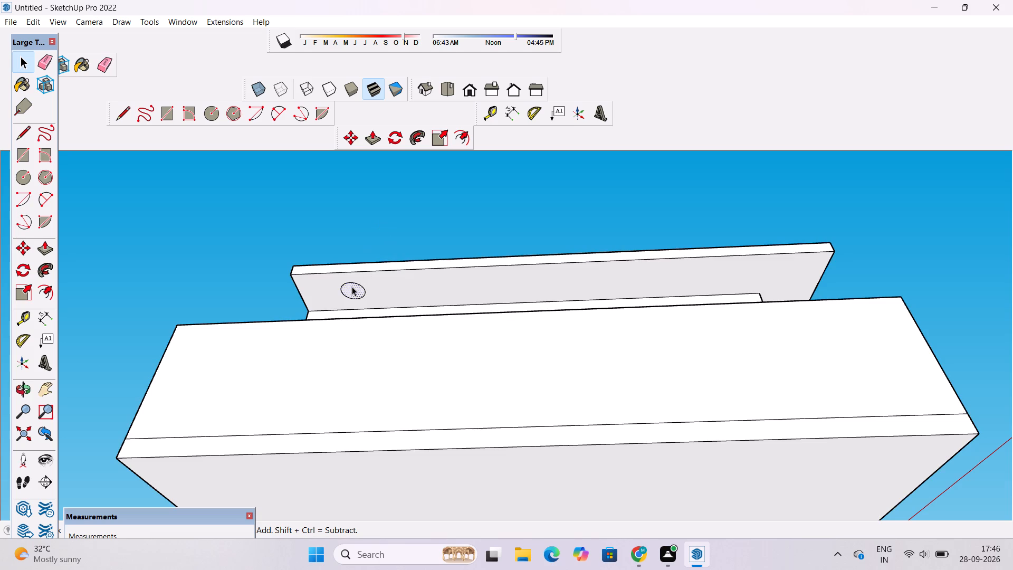
pyautogui.click(352, 287)
pyautogui.doubleClick(359, 294)
pyautogui.scroll(-1, 333, 231)
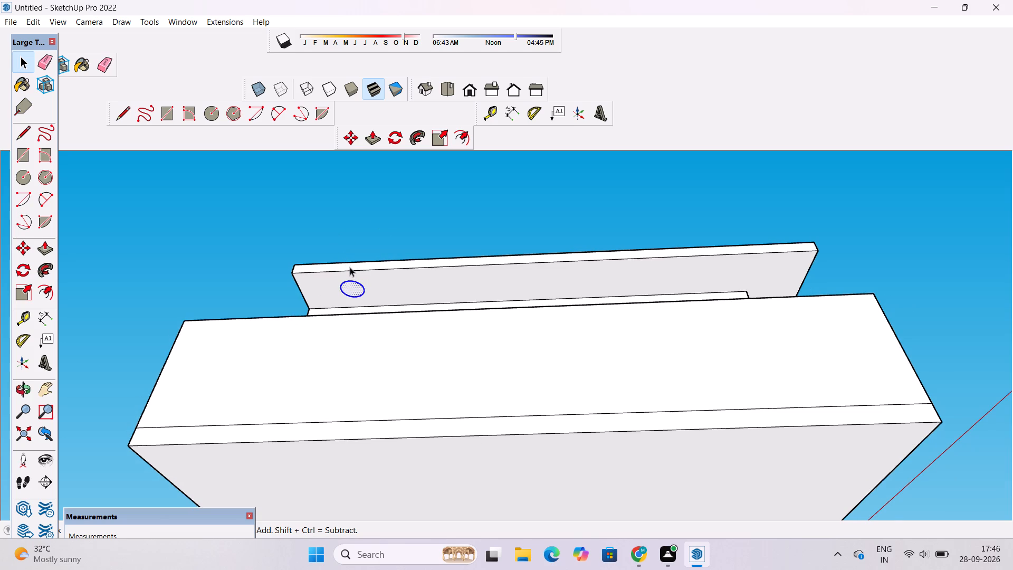
pyautogui.scroll(-6, 350, 267)
pyautogui.scroll(7, 359, 289)
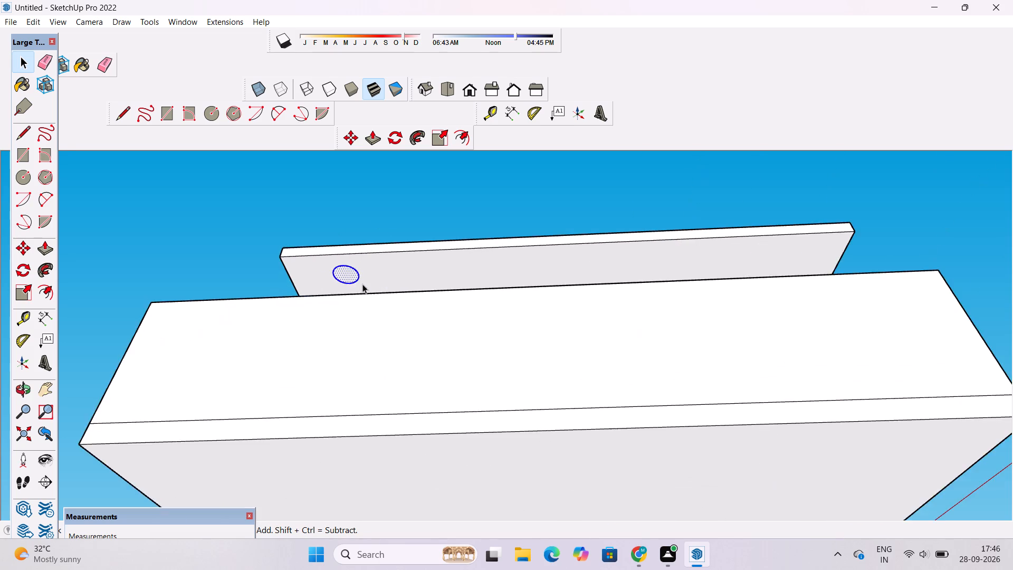
pyautogui.scroll(3, 362, 284)
pyautogui.press('m')
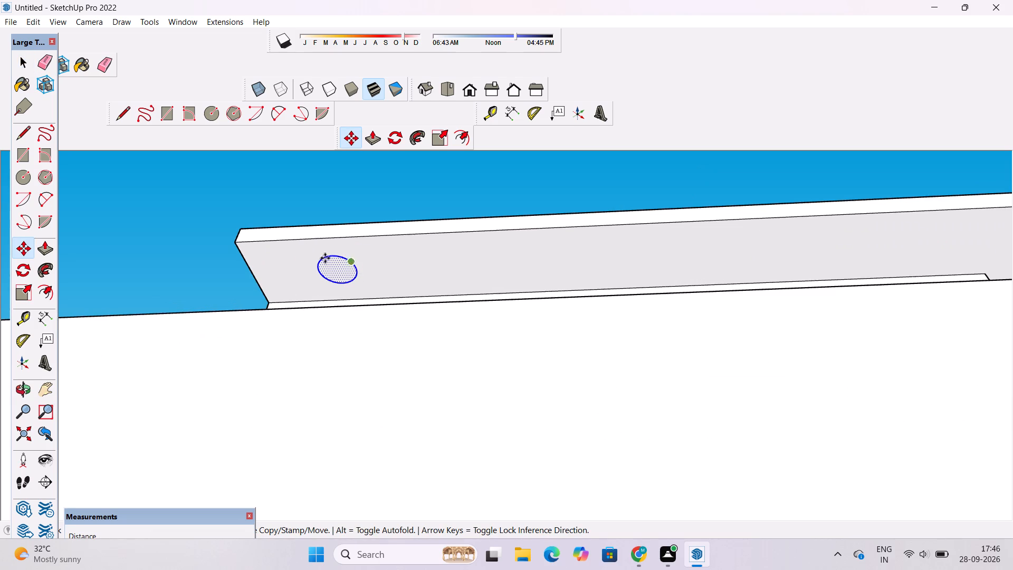
pyautogui.scroll(-16, 214, 227)
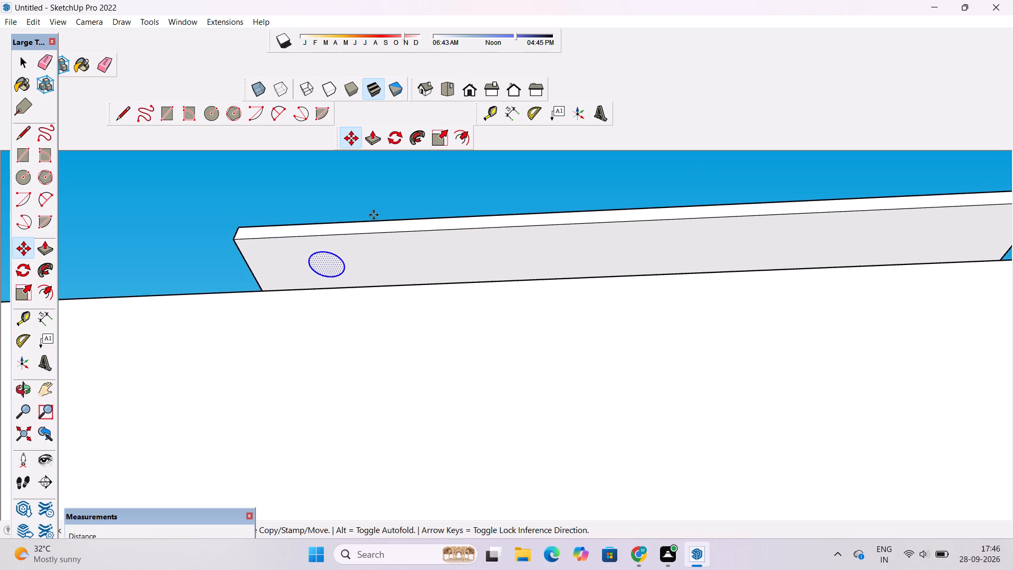
pyautogui.scroll(-10, 341, 206)
pyautogui.press('o')
pyautogui.moveTo(343, 258); pyautogui.dragTo(357, 306)
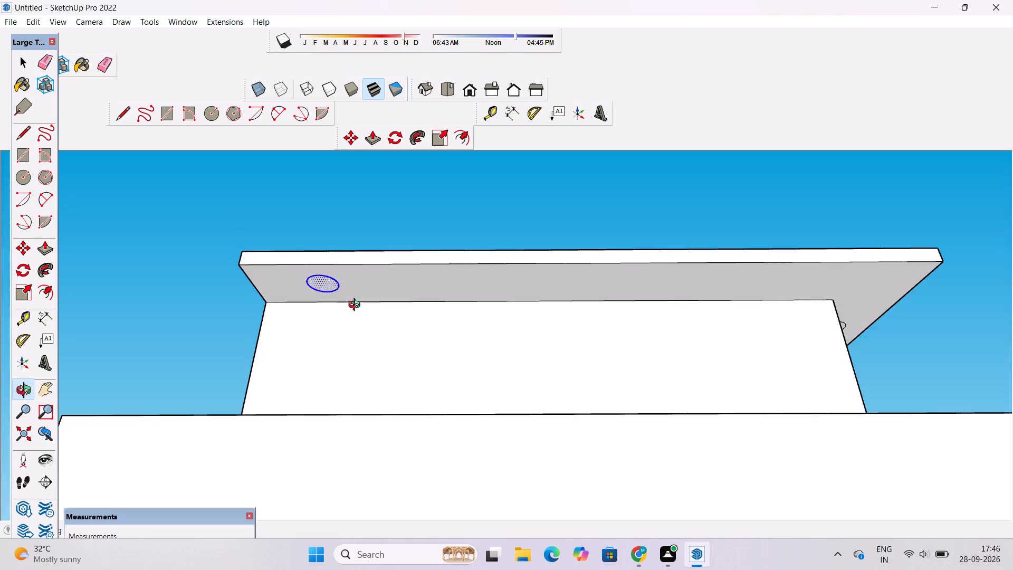
pyautogui.moveTo(357, 306); pyautogui.dragTo(359, 314)
pyautogui.keyDown('shift'); pyautogui.moveTo(361, 313); pyautogui.dragTo(333, 286); pyautogui.keyUp('shift')
pyautogui.scroll(3, 329, 279)
pyautogui.moveTo(328, 279); pyautogui.dragTo(336, 250)
pyautogui.keyDown('shift'); pyautogui.moveTo(337, 250); pyautogui.dragTo(318, 268); pyautogui.keyUp('shift')
pyautogui.keyDown('shift'); pyautogui.scroll(3, 311, 271); pyautogui.keyUp('shift')
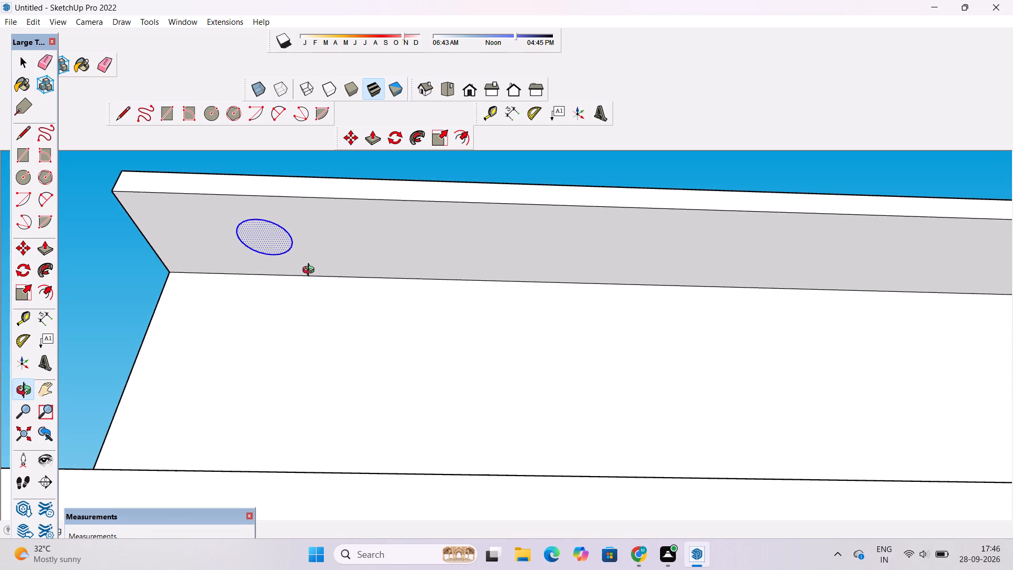
pyautogui.moveTo(310, 270); pyautogui.dragTo(299, 235)
pyautogui.moveTo(296, 235); pyautogui.dragTo(295, 264)
pyautogui.scroll(-18, 295, 263)
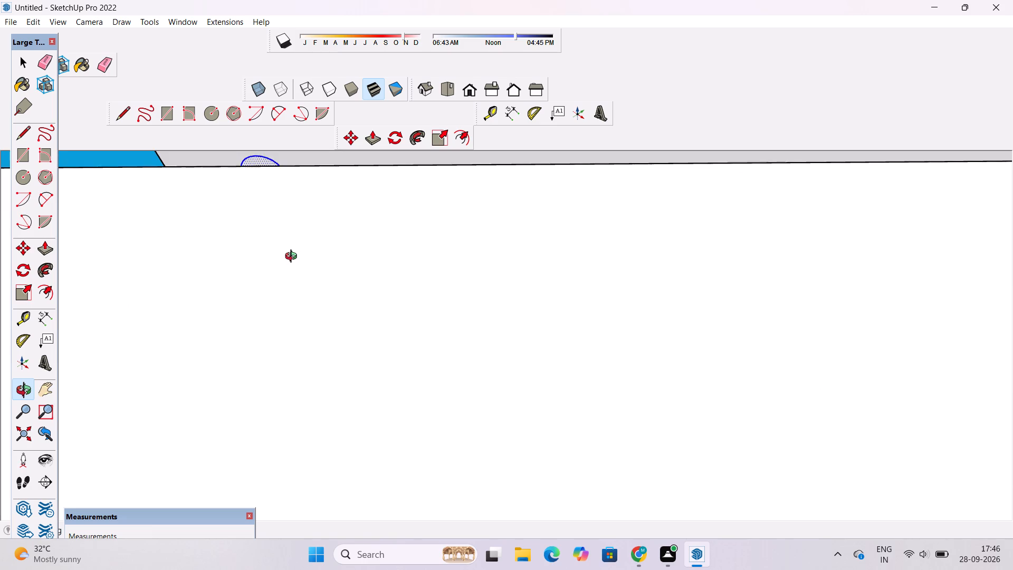
pyautogui.scroll(-4, 293, 258)
pyautogui.keyDown('shift'); pyautogui.moveTo(293, 258); pyautogui.dragTo(294, 307); pyautogui.keyUp('shift')
pyautogui.keyDown('shift'); pyautogui.moveTo(280, 232); pyautogui.dragTo(280, 326); pyautogui.keyUp('shift')
pyautogui.scroll(4, 278, 312)
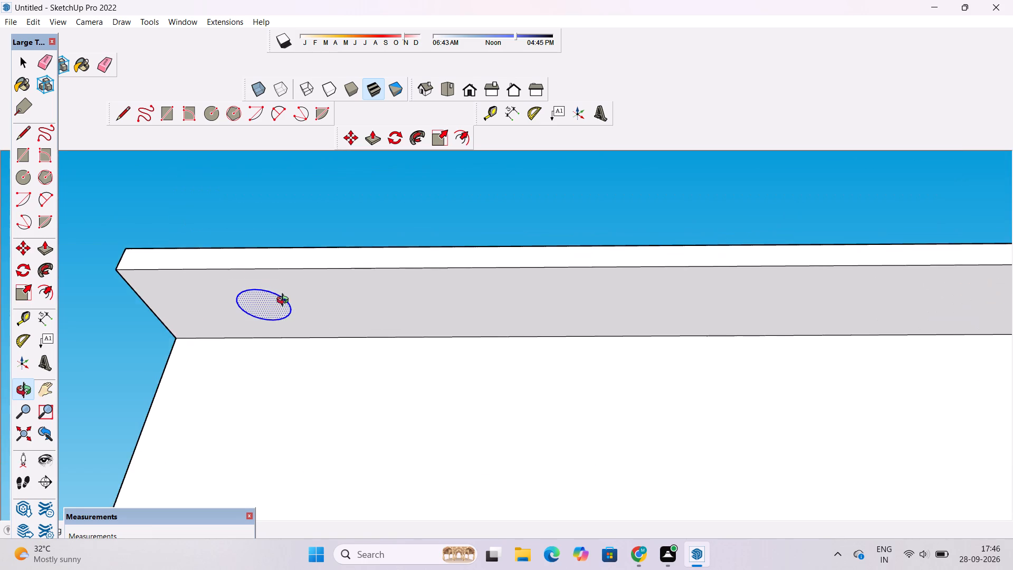
pyautogui.moveTo(285, 301); pyautogui.dragTo(267, 298)
pyautogui.moveTo(274, 309); pyautogui.dragTo(274, 291)
pyautogui.click(274, 290)
pyautogui.press('m')
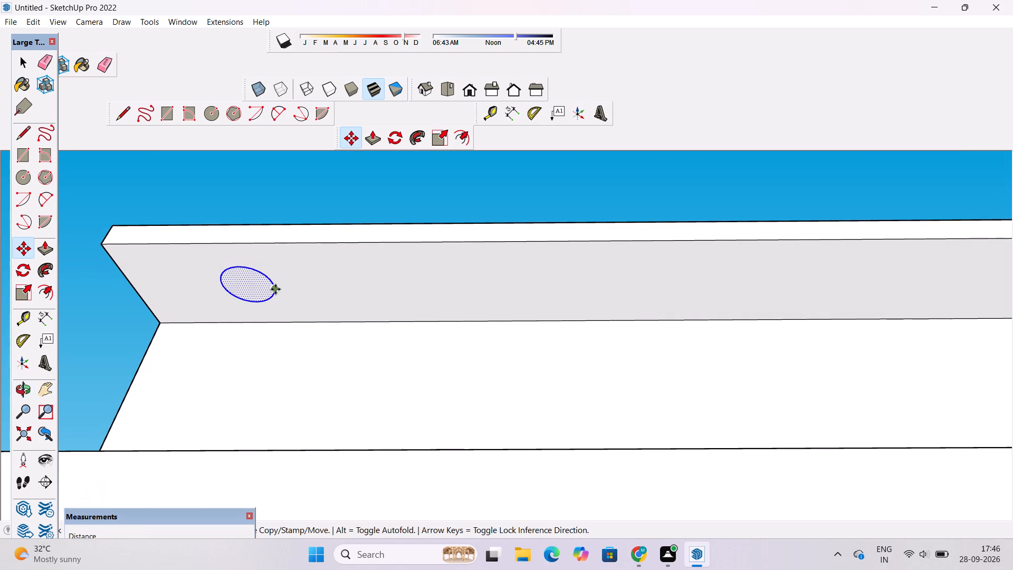
pyautogui.click(275, 288)
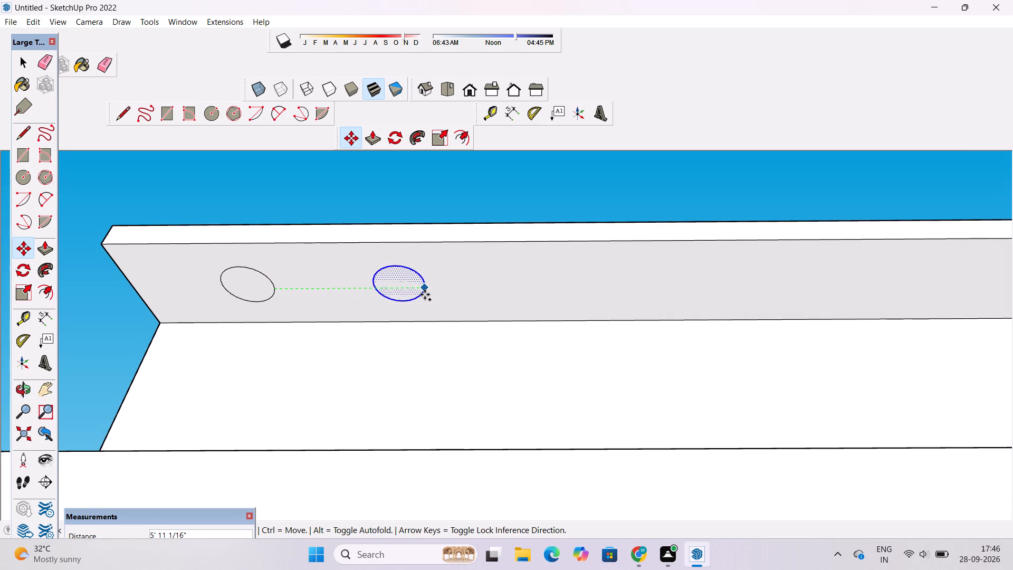
pyautogui.write("10'")
pyautogui.press('Return')
pyautogui.scroll(-7, 426, 297)
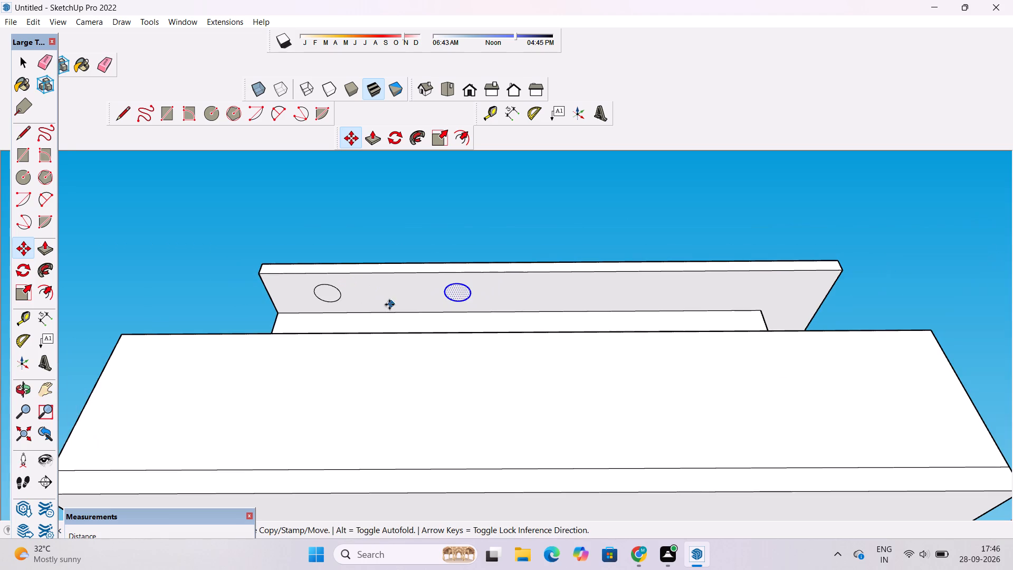
pyautogui.write('*3')
pyautogui.press('Return')
# Examine the end overhang's row of circles and the door-side roof corner where it meets the front row.
pyautogui.press('o')
pyautogui.moveTo(576, 306); pyautogui.dragTo(294, 336)
pyautogui.moveTo(485, 262); pyautogui.dragTo(391, 268)
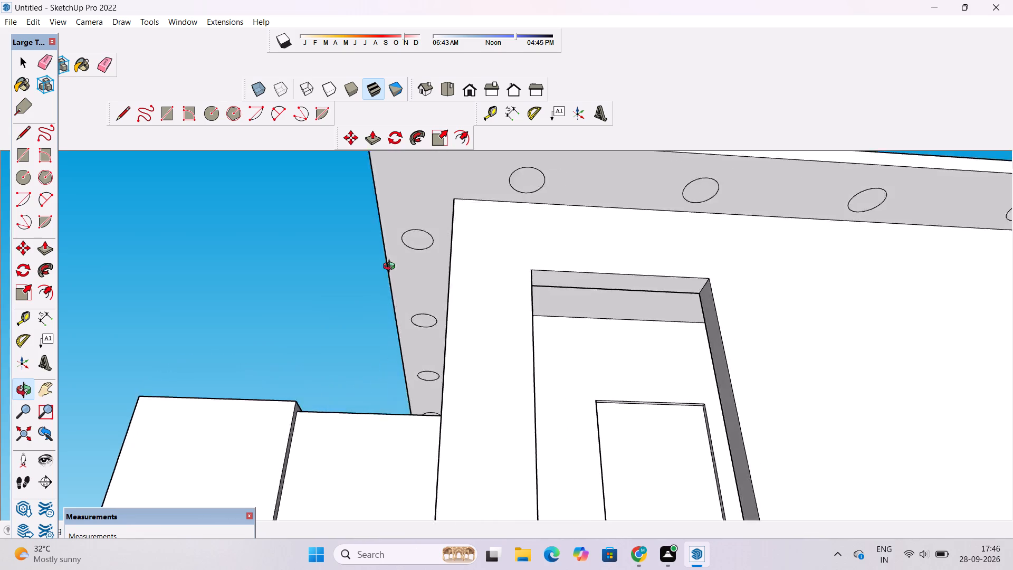
pyautogui.moveTo(391, 268); pyautogui.dragTo(326, 291)
pyautogui.scroll(-4, 351, 284)
pyautogui.moveTo(361, 260); pyautogui.dragTo(413, 244)
pyautogui.scroll(3, 337, 232)
pyautogui.moveTo(365, 231); pyautogui.dragTo(404, 228)
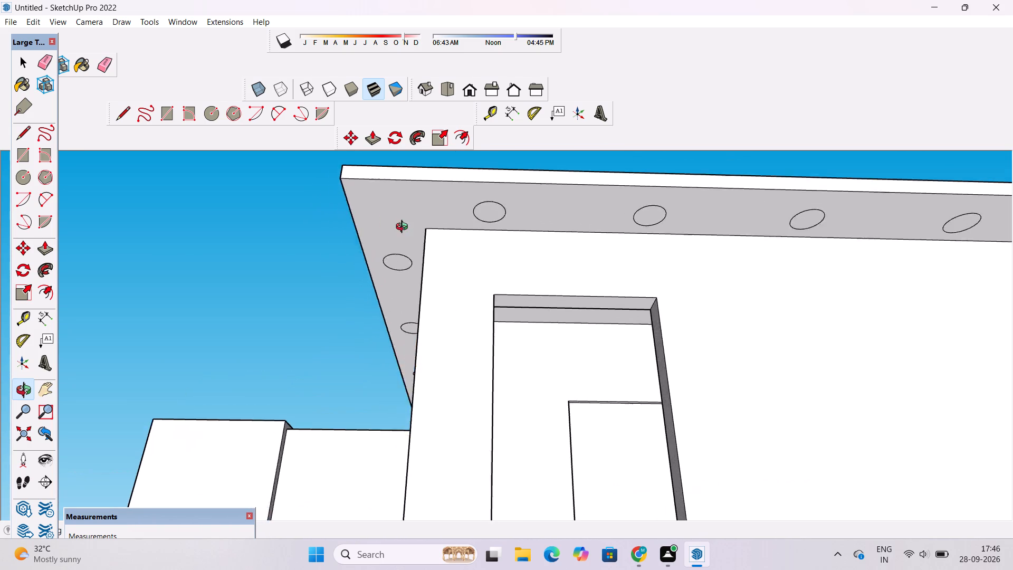
pyautogui.moveTo(404, 228); pyautogui.dragTo(424, 221)
pyautogui.keyDown('shift'); pyautogui.moveTo(424, 221); pyautogui.dragTo(406, 282); pyautogui.keyUp('shift')
pyautogui.scroll(3, 400, 286)
pyautogui.moveTo(398, 285); pyautogui.dragTo(376, 227)
pyautogui.scroll(-4, 375, 223)
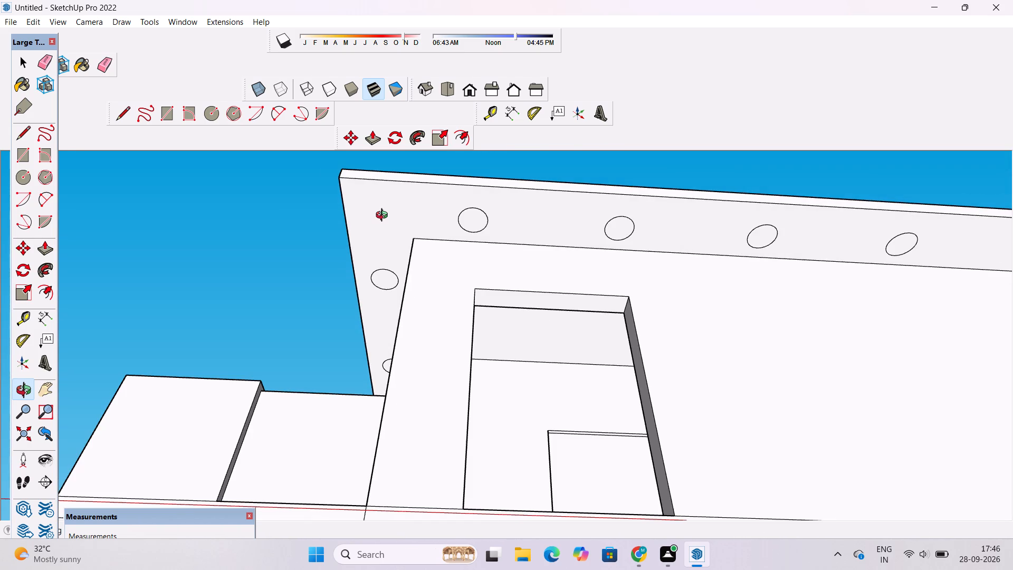
pyautogui.keyDown('shift'); pyautogui.moveTo(384, 218); pyautogui.dragTo(364, 244); pyautogui.keyUp('shift')
pyautogui.keyDown('shift'); pyautogui.moveTo(364, 244); pyautogui.dragTo(361, 246); pyautogui.keyUp('shift')
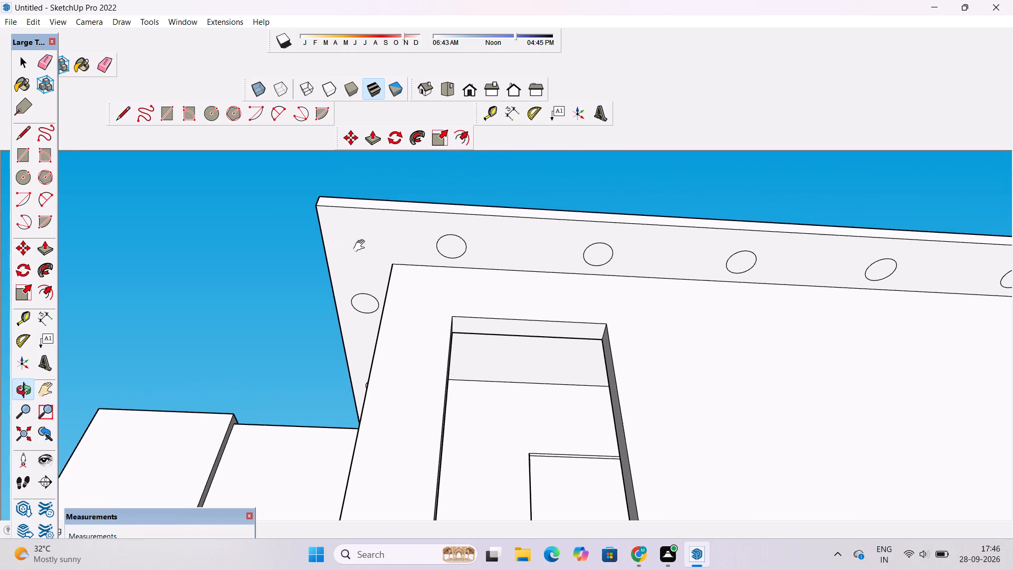
pyautogui.keyDown('shift'); pyautogui.moveTo(361, 246); pyautogui.dragTo(358, 252); pyautogui.keyUp('shift')
# Copy the front overhang's circle nearest the door-side corner about 6' 2" along the overhang into the roof corner.
pyautogui.press('space')
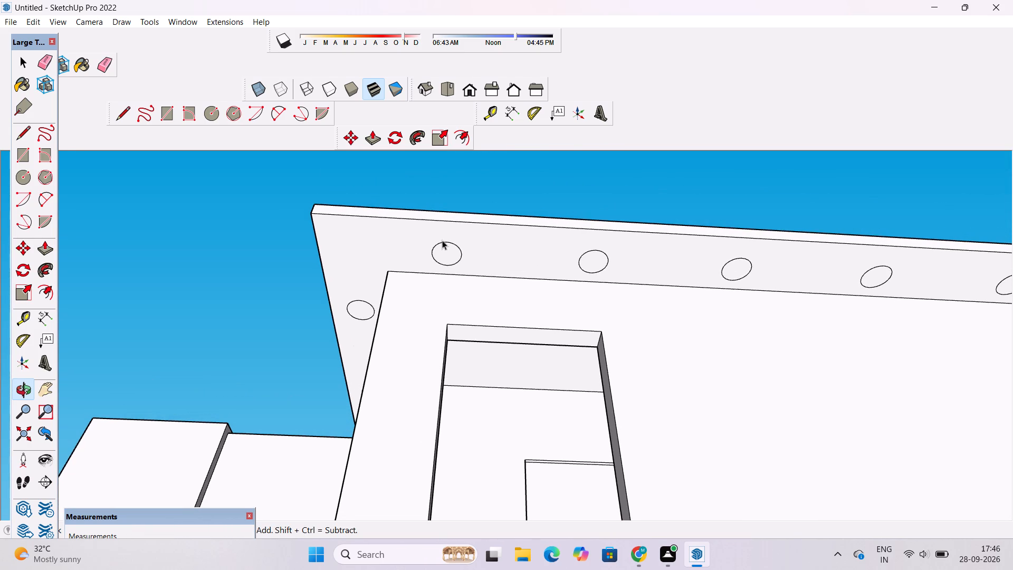
pyautogui.scroll(-3, 301, 239)
pyautogui.click(434, 251)
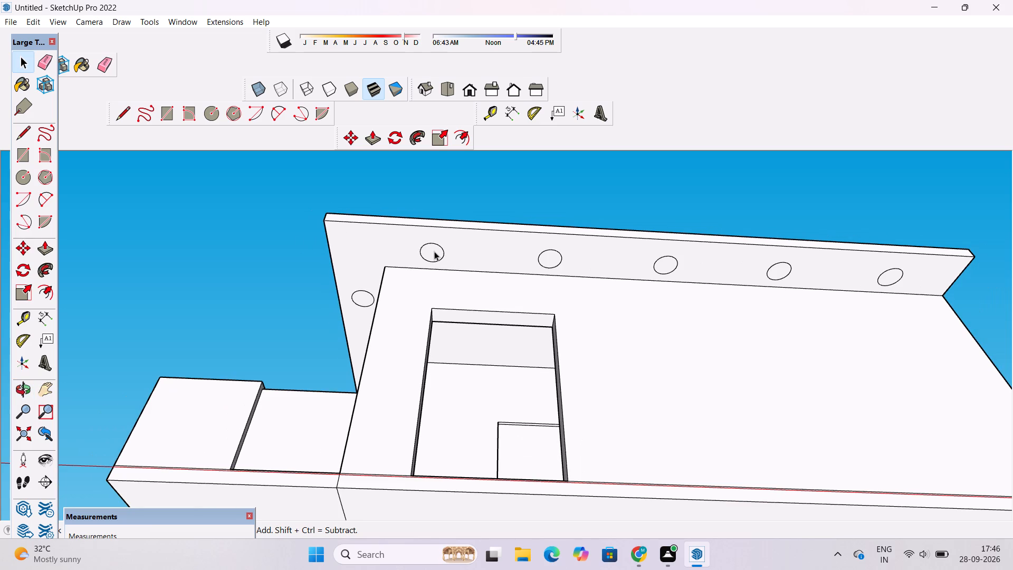
pyautogui.click(434, 251)
pyautogui.press('m')
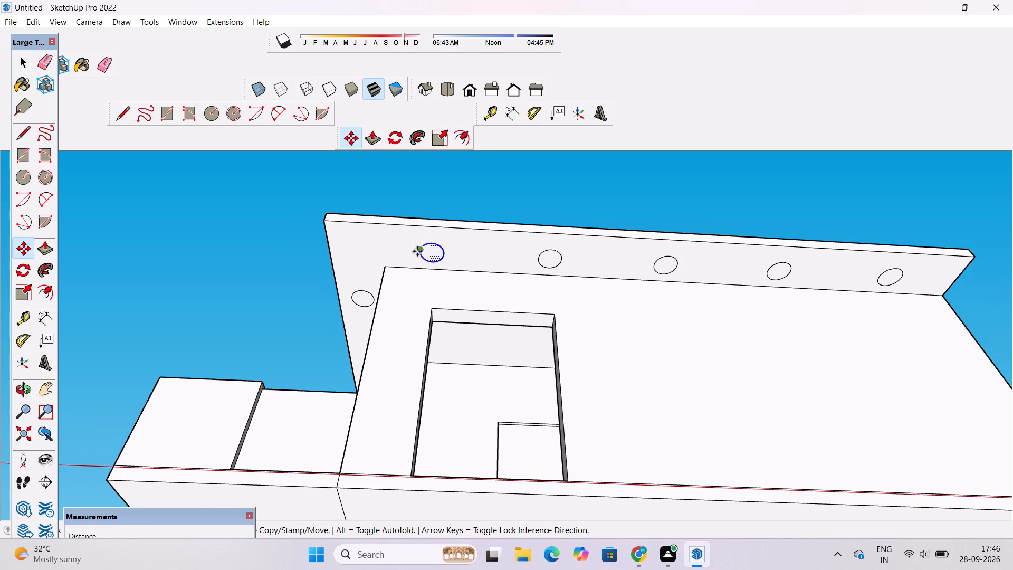
pyautogui.click(417, 251)
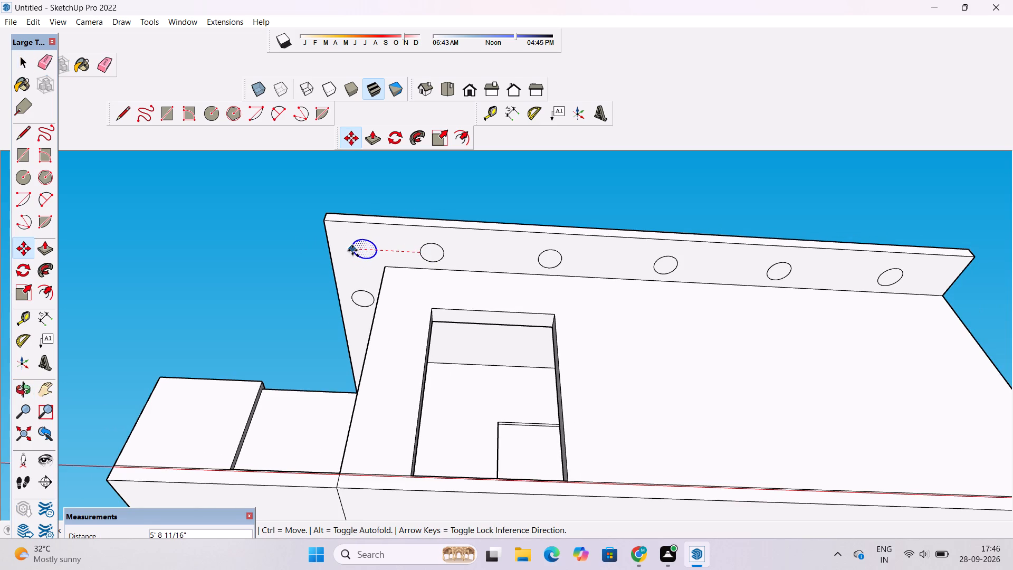
pyautogui.scroll(1, 352, 250)
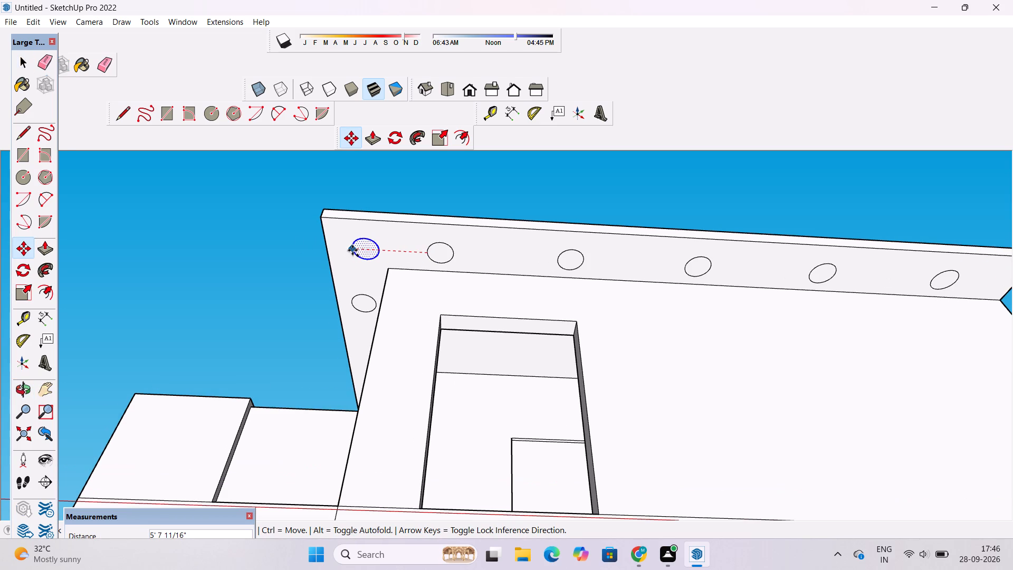
pyautogui.scroll(1, 352, 250)
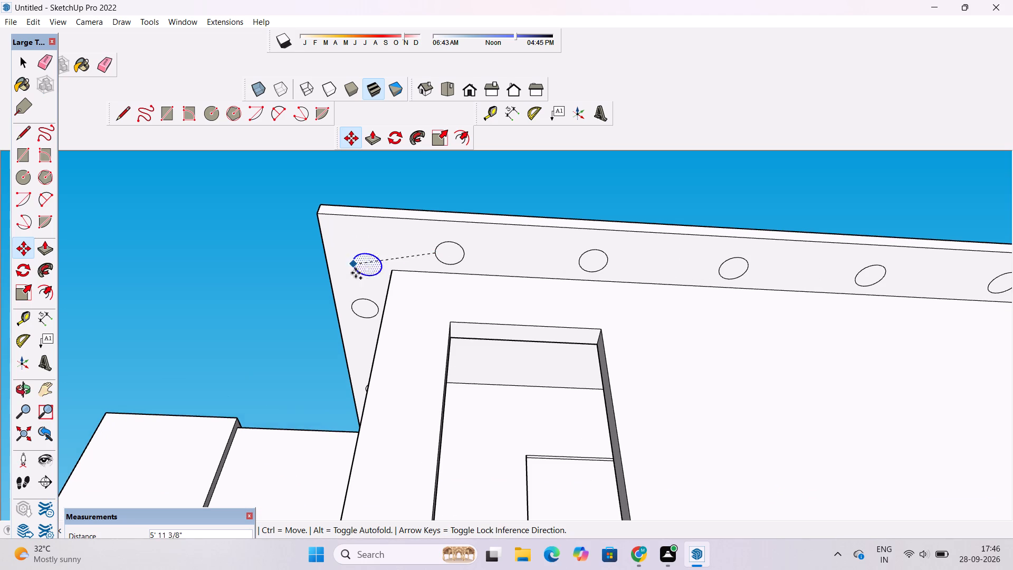
pyautogui.click(345, 242)
pyautogui.press('space')
pyautogui.click(292, 250)
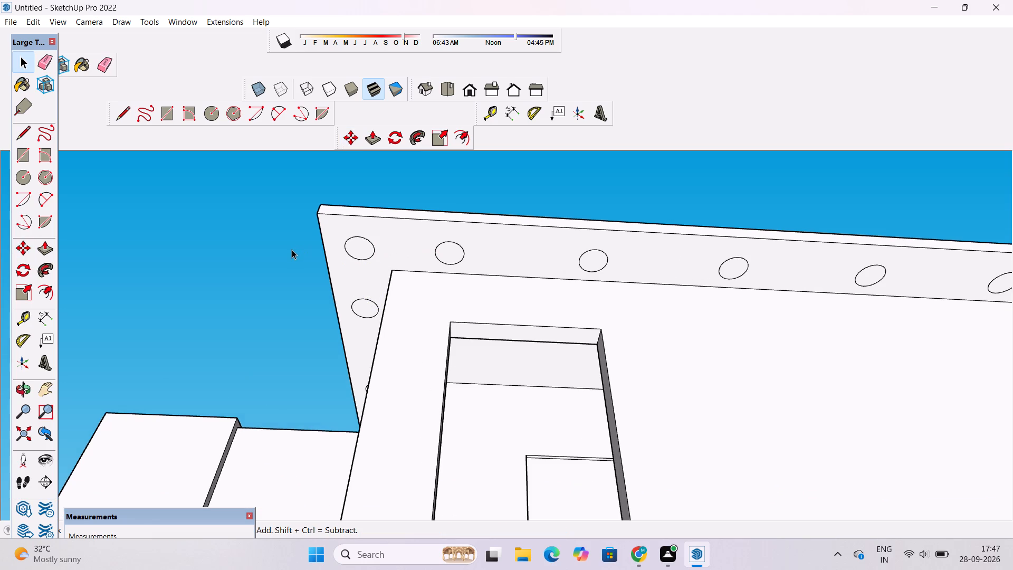
# Examine the whole house from the front and both ends, checking the roof overhangs and the end enclosures.
pyautogui.press('o')
pyautogui.scroll(-5, 278, 277)
pyautogui.moveTo(370, 242); pyautogui.dragTo(364, 310)
pyautogui.keyDown('shift'); pyautogui.moveTo(378, 318); pyautogui.dragTo(338, 235); pyautogui.keyUp('shift')
pyautogui.moveTo(338, 235); pyautogui.dragTo(406, 389)
pyautogui.scroll(-6, 396, 316)
pyautogui.moveTo(332, 308); pyautogui.dragTo(381, 273)
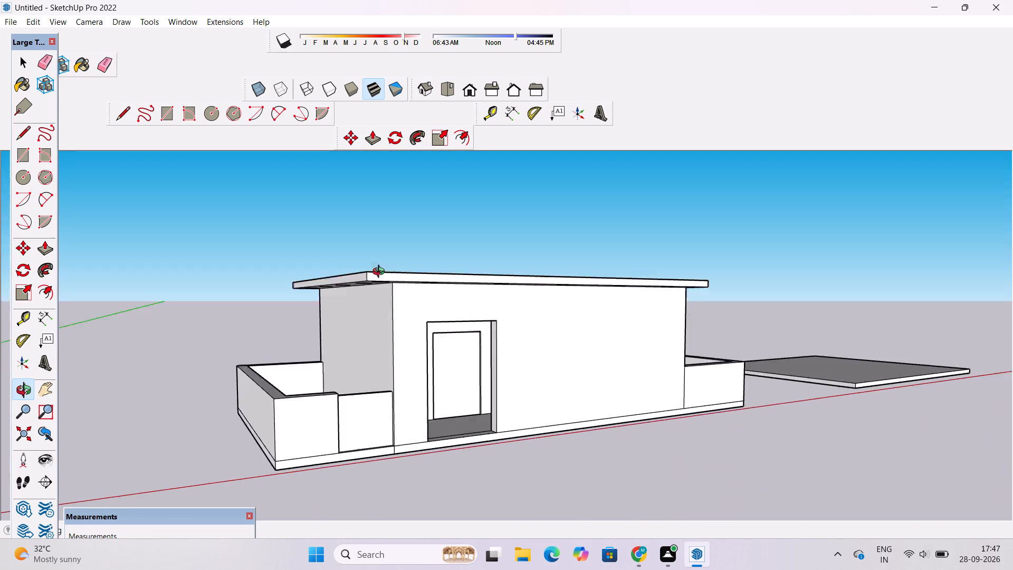
pyautogui.moveTo(381, 273); pyautogui.dragTo(424, 199)
pyautogui.scroll(3, 434, 203)
pyautogui.moveTo(654, 212); pyautogui.dragTo(189, 277)
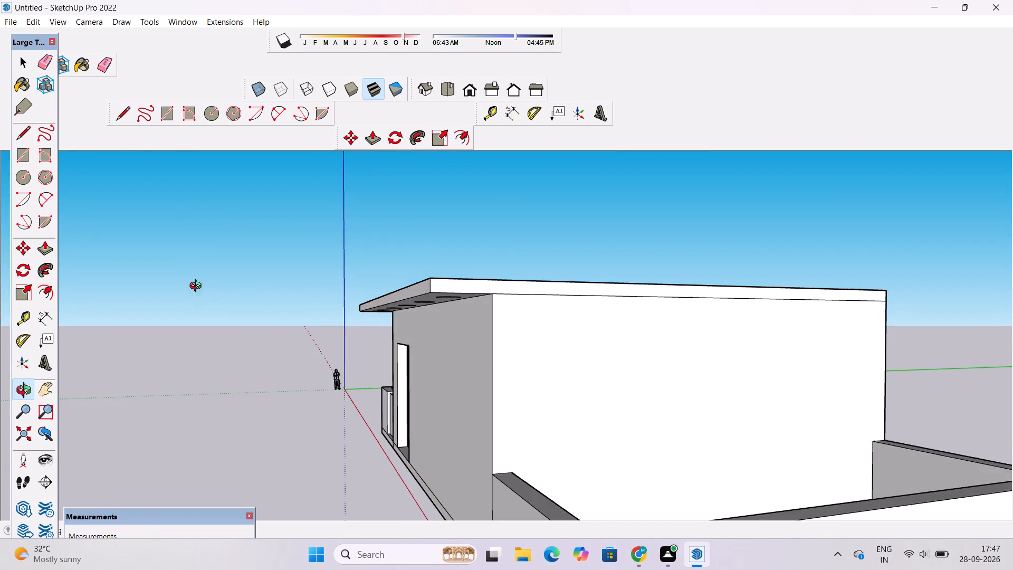
pyautogui.moveTo(314, 327); pyautogui.dragTo(653, 313)
pyautogui.scroll(-4, 567, 286)
pyautogui.moveTo(566, 302); pyautogui.dragTo(584, 336)
pyautogui.scroll(2, 582, 334)
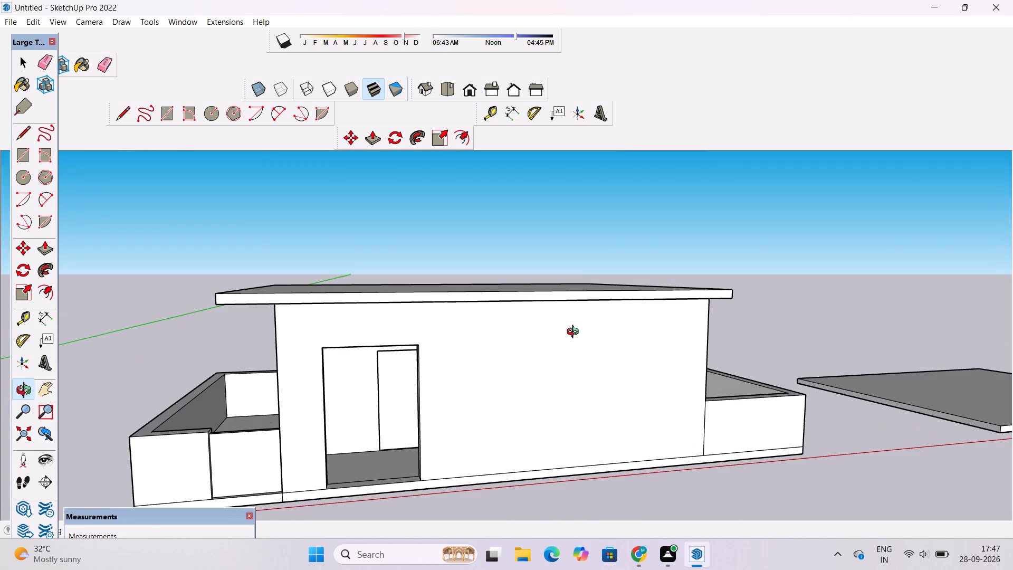
pyautogui.moveTo(575, 333); pyautogui.dragTo(550, 250)
pyautogui.scroll(1, 539, 247)
pyautogui.moveTo(199, 296); pyautogui.dragTo(453, 230)
pyautogui.moveTo(500, 234); pyautogui.dragTo(386, 319)
pyautogui.scroll(-5, 386, 306)
pyautogui.moveTo(558, 226); pyautogui.dragTo(481, 316)
pyautogui.scroll(-3, 481, 279)
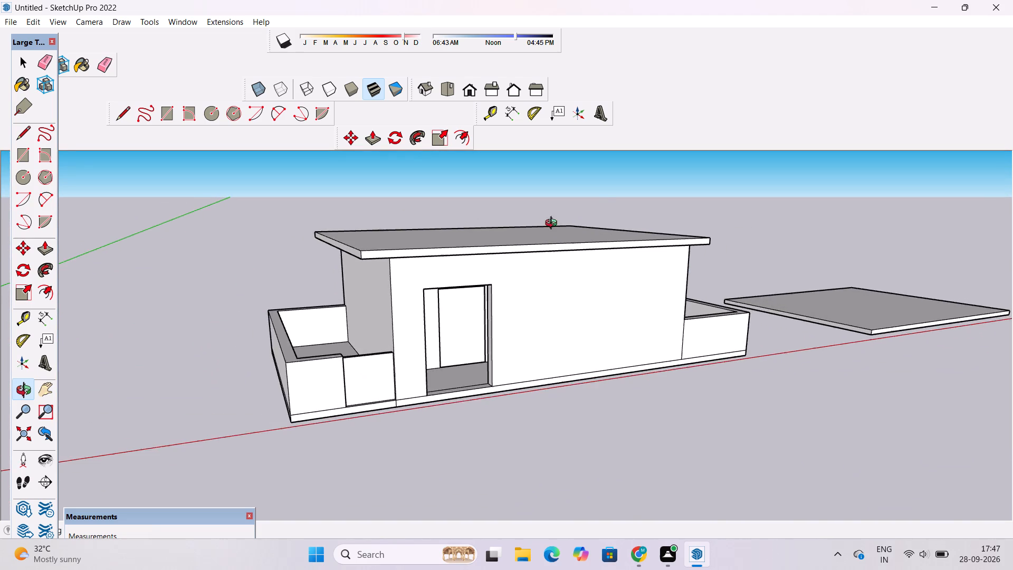
# Examine the house from the front and above, checking the flat roof and both walled end enclosures.
pyautogui.keyDown('shift'); pyautogui.moveTo(604, 204); pyautogui.dragTo(507, 256); pyautogui.keyUp('shift')
pyautogui.moveTo(493, 297); pyautogui.dragTo(480, 320)
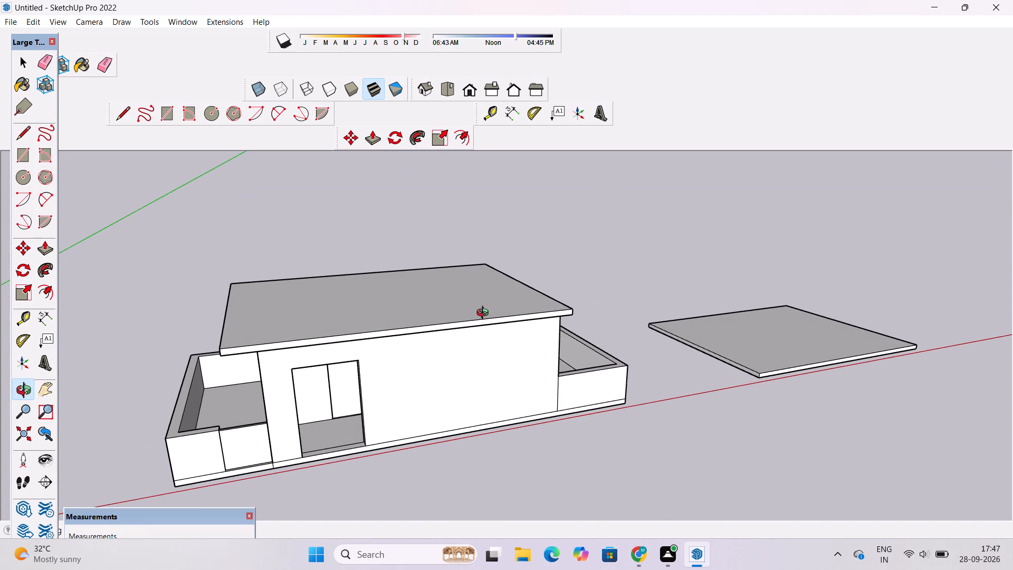
pyautogui.scroll(-3, 475, 278)
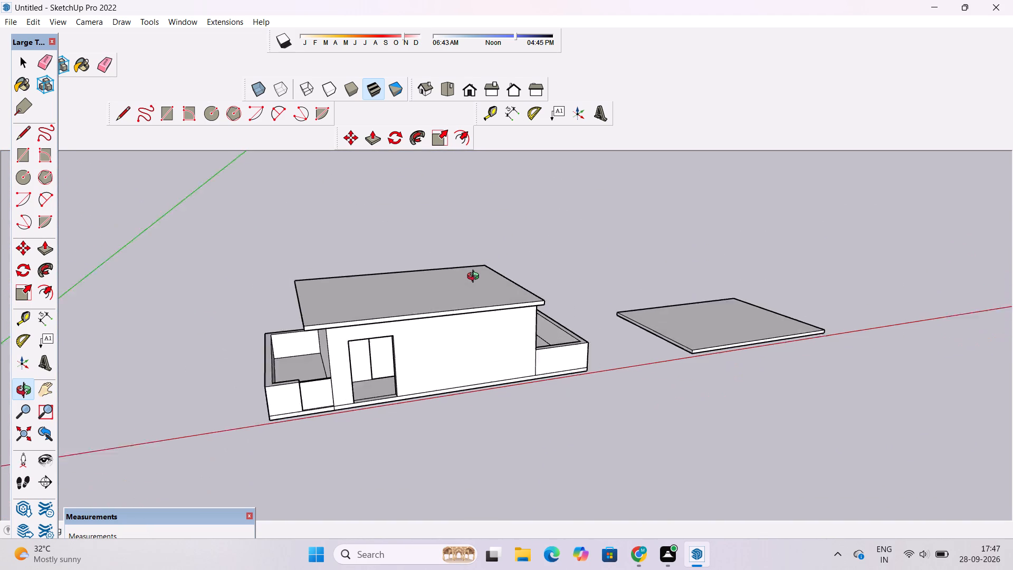
pyautogui.scroll(-4, 475, 278)
pyautogui.moveTo(472, 259); pyautogui.dragTo(465, 305)
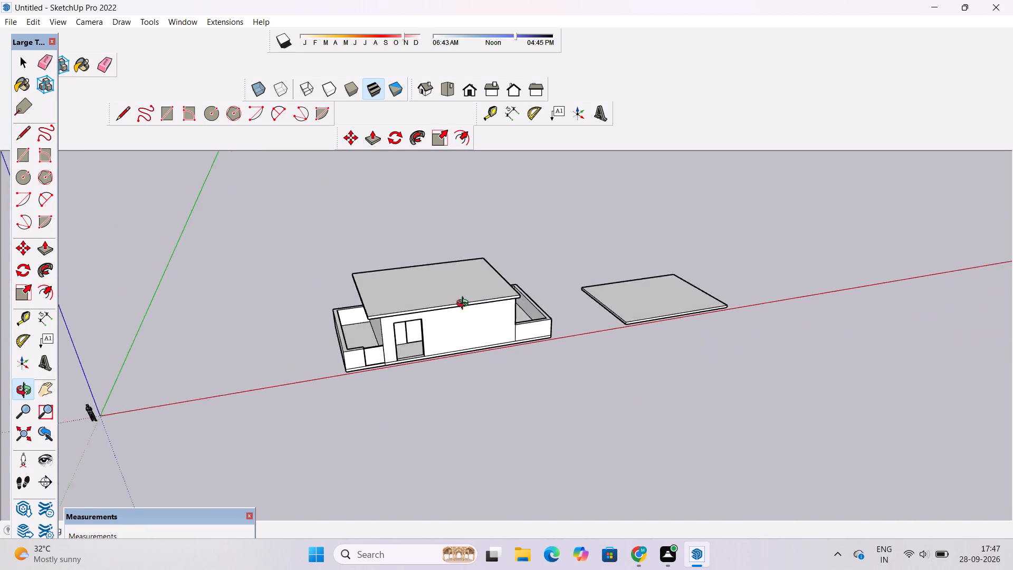
pyautogui.moveTo(465, 305); pyautogui.dragTo(446, 347)
pyautogui.scroll(4, 426, 272)
pyautogui.moveTo(635, 264); pyautogui.dragTo(426, 253)
pyautogui.moveTo(472, 340); pyautogui.dragTo(563, 325)
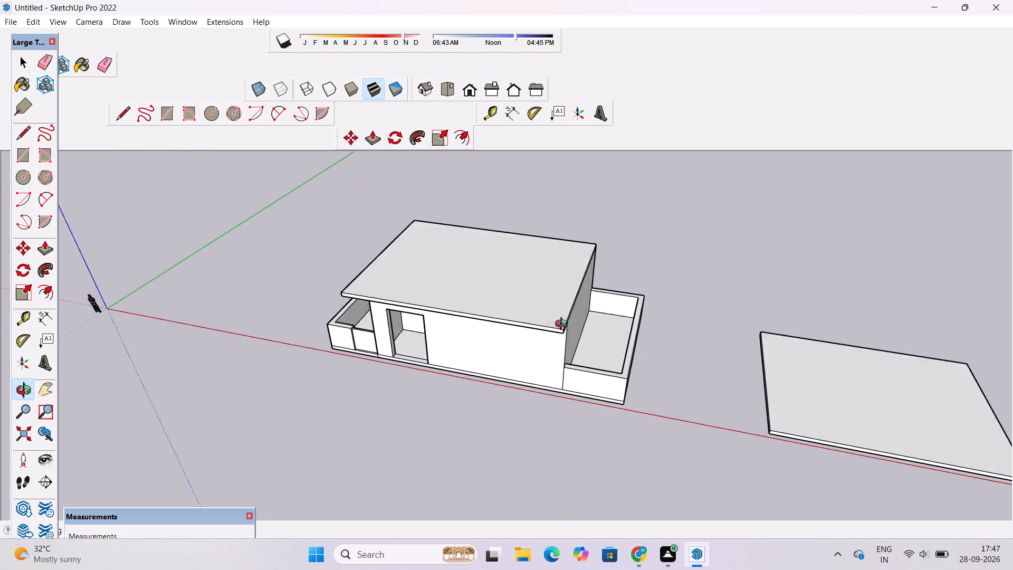
pyautogui.moveTo(563, 325); pyautogui.dragTo(580, 302)
# Place guide lines on the roof top 1.5' in from each of the house's two end edges.
pyautogui.moveTo(434, 301); pyautogui.dragTo(547, 408)
pyautogui.moveTo(488, 364); pyautogui.dragTo(471, 372)
pyautogui.press('t')
pyautogui.click(353, 309)
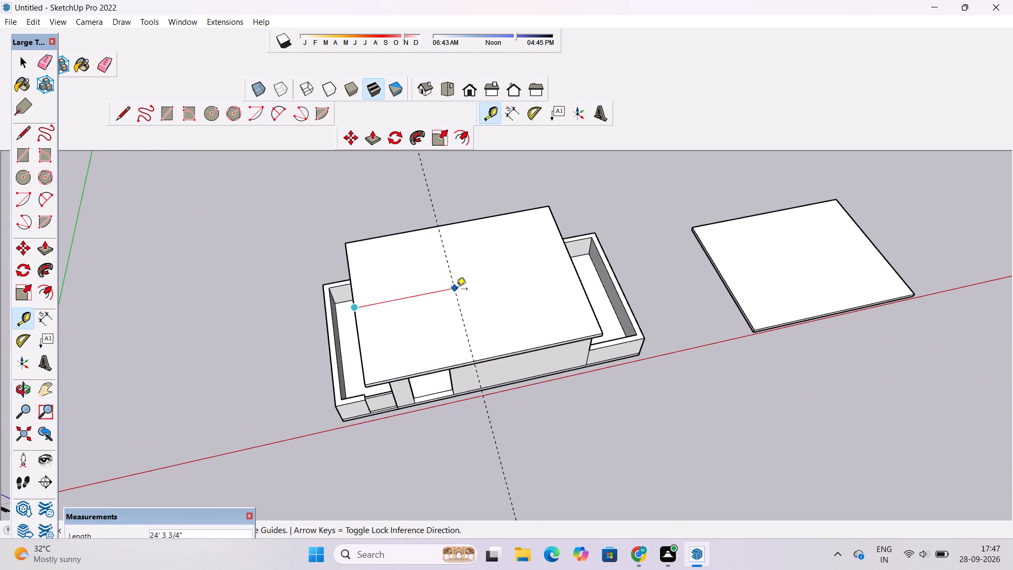
pyautogui.press('1')
pyautogui.write(".5'")
pyautogui.press('Return')
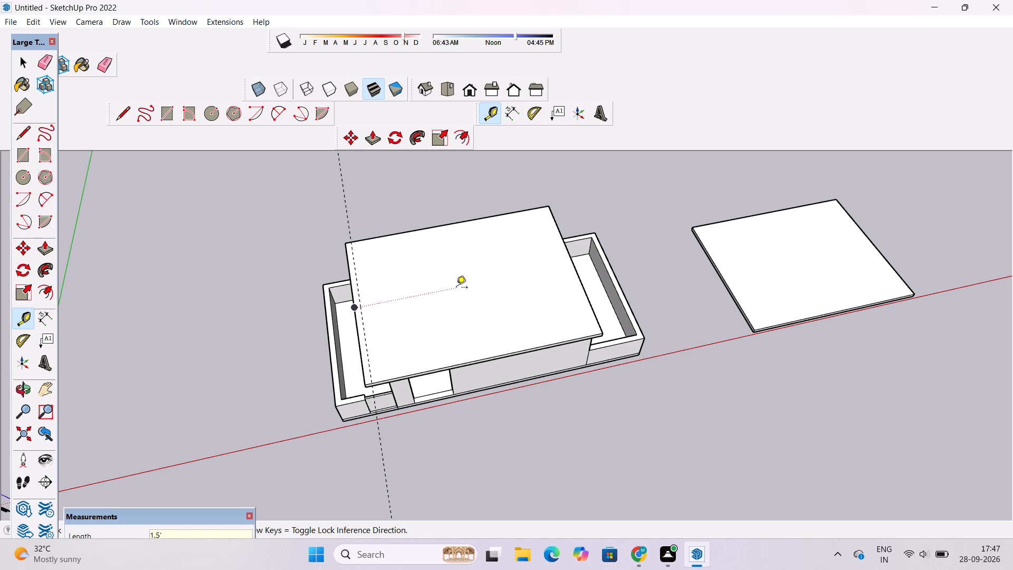
pyautogui.scroll(-4, 451, 281)
pyautogui.scroll(3, 451, 281)
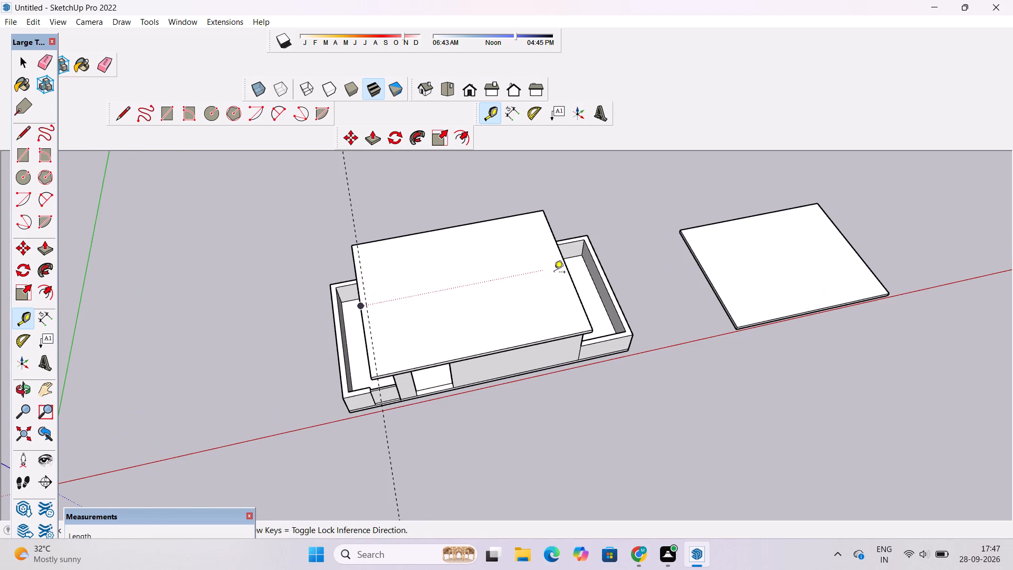
pyautogui.click(566, 266)
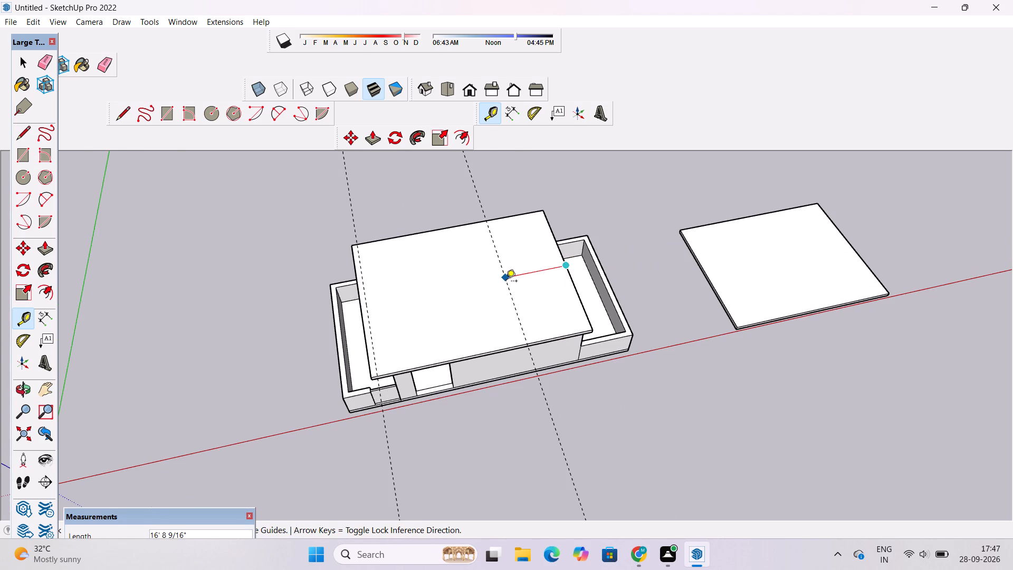
pyautogui.write("1.5'")
pyautogui.press('Return')
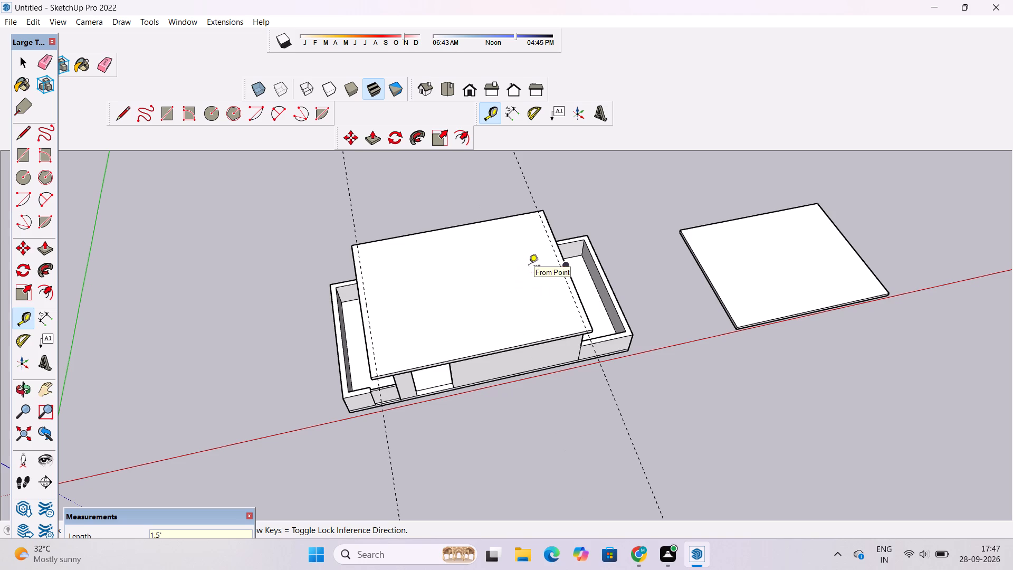
# Place guide lines on the roof top 1.5' in from the front and back edges.
pyautogui.scroll(-4, 522, 264)
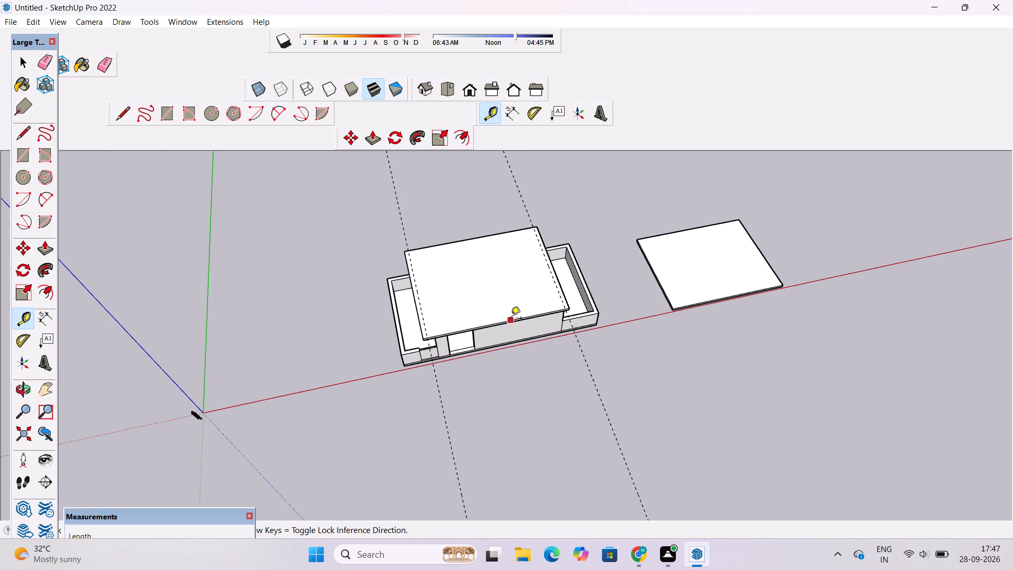
pyautogui.scroll(4, 501, 327)
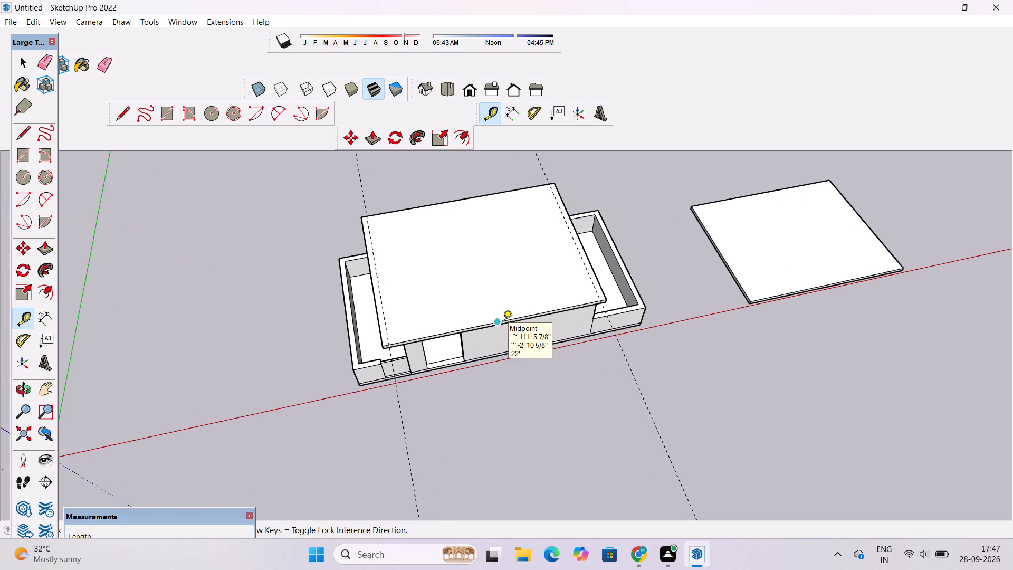
pyautogui.scroll(1, 503, 322)
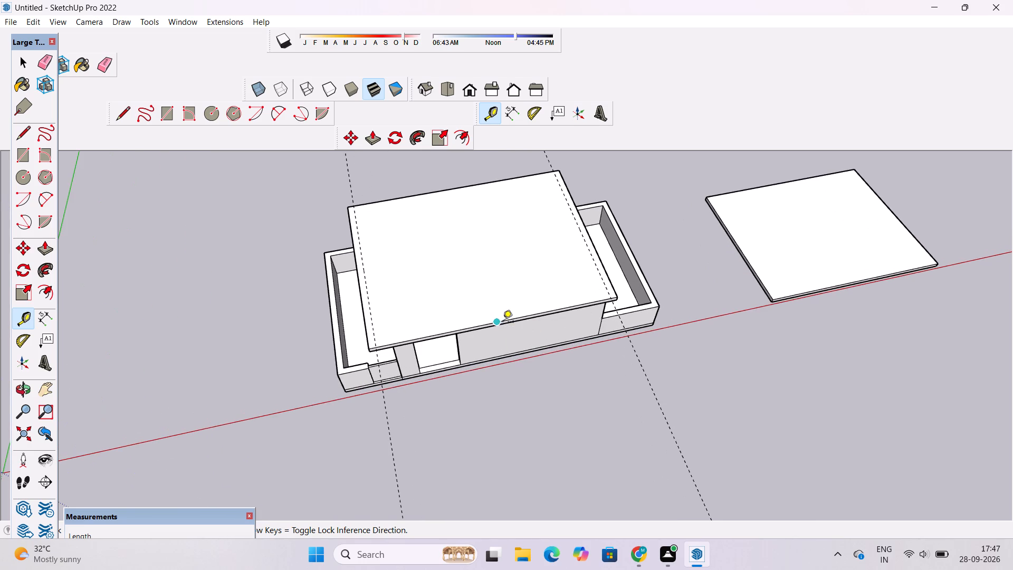
pyautogui.scroll(-1, 503, 322)
pyautogui.scroll(3, 503, 322)
pyautogui.click(494, 322)
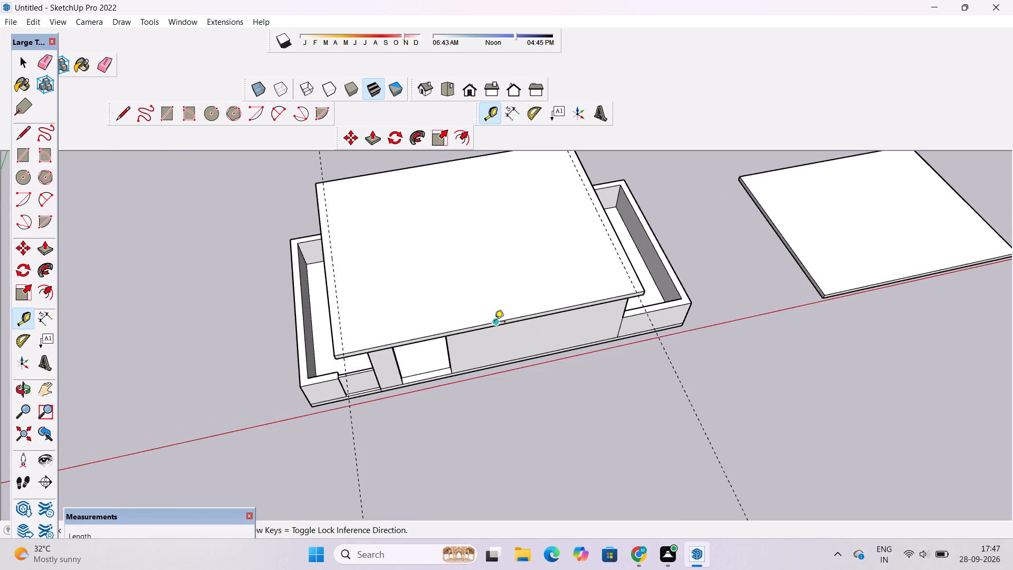
pyautogui.write("1.5'")
pyautogui.press('Return')
pyautogui.scroll(-4, 495, 313)
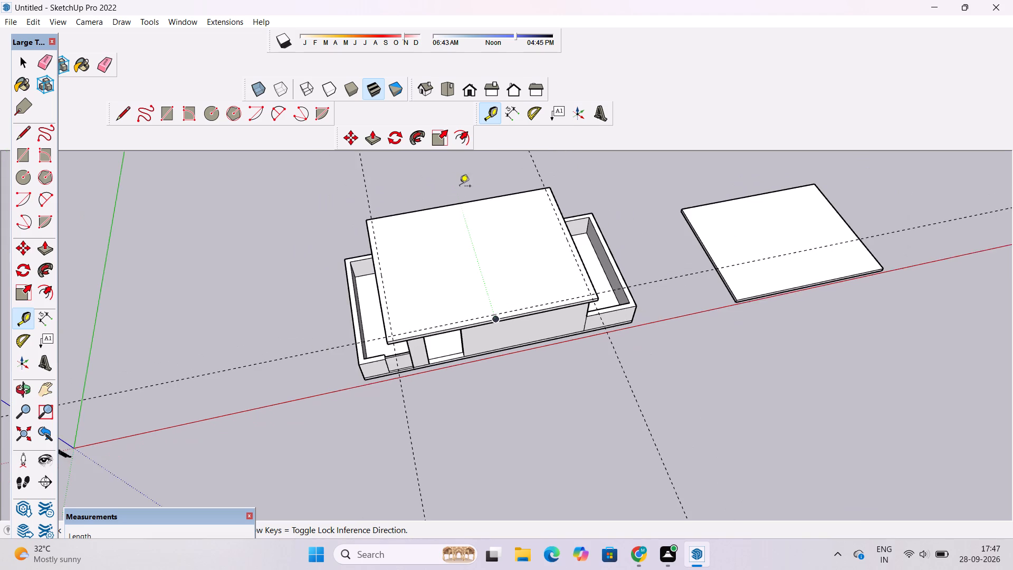
pyautogui.scroll(6, 458, 186)
pyautogui.click(476, 211)
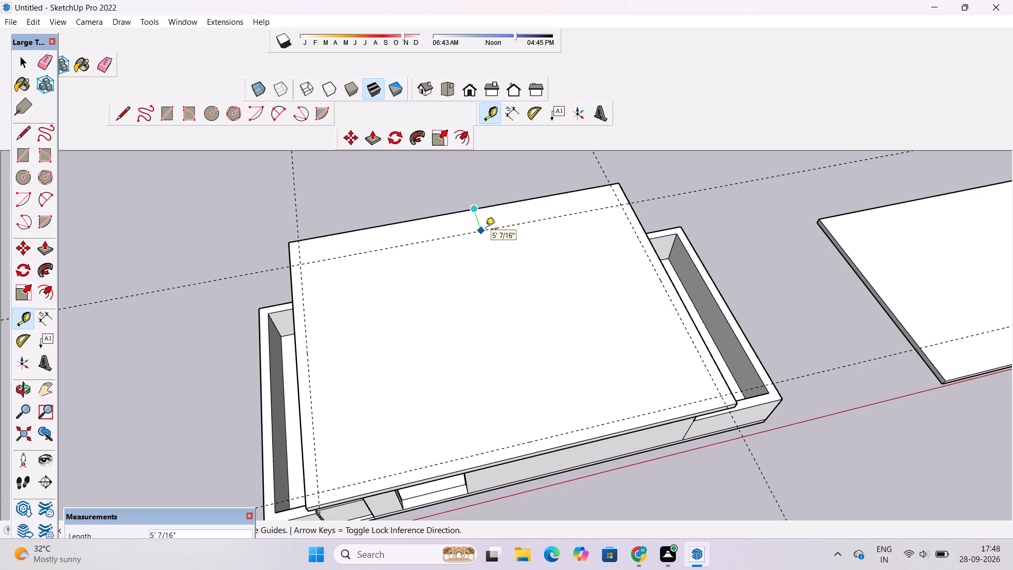
pyautogui.write("1.5'")
pyautogui.press('Return')
# Draw a 51' 6" by 40' rectangle on the roof top between opposite intersections of the guide lines.
pyautogui.press('o')
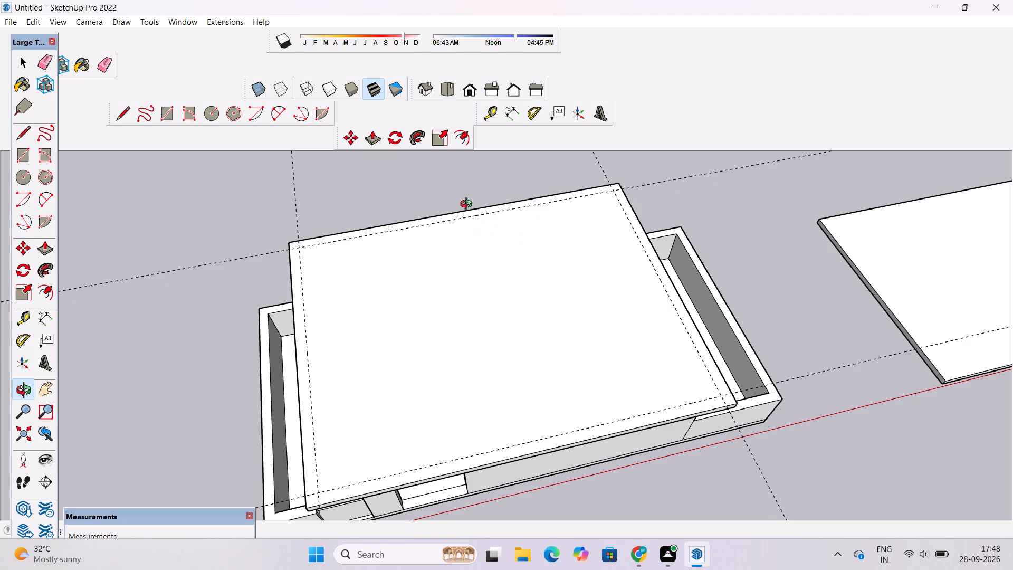
pyautogui.scroll(-2, 469, 205)
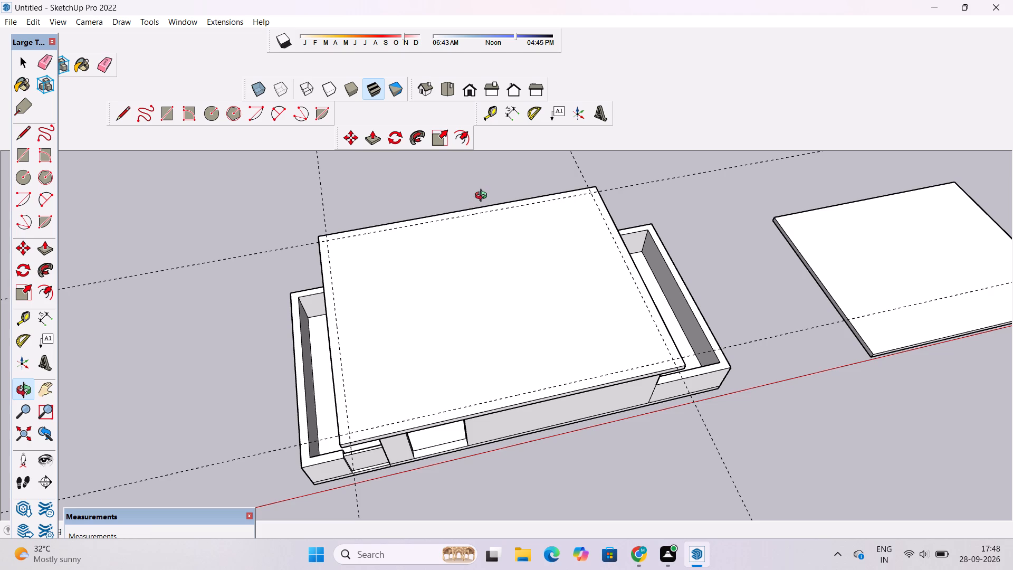
pyautogui.press('o')
pyautogui.scroll(-2, 483, 197)
pyautogui.moveTo(474, 290); pyautogui.dragTo(470, 302)
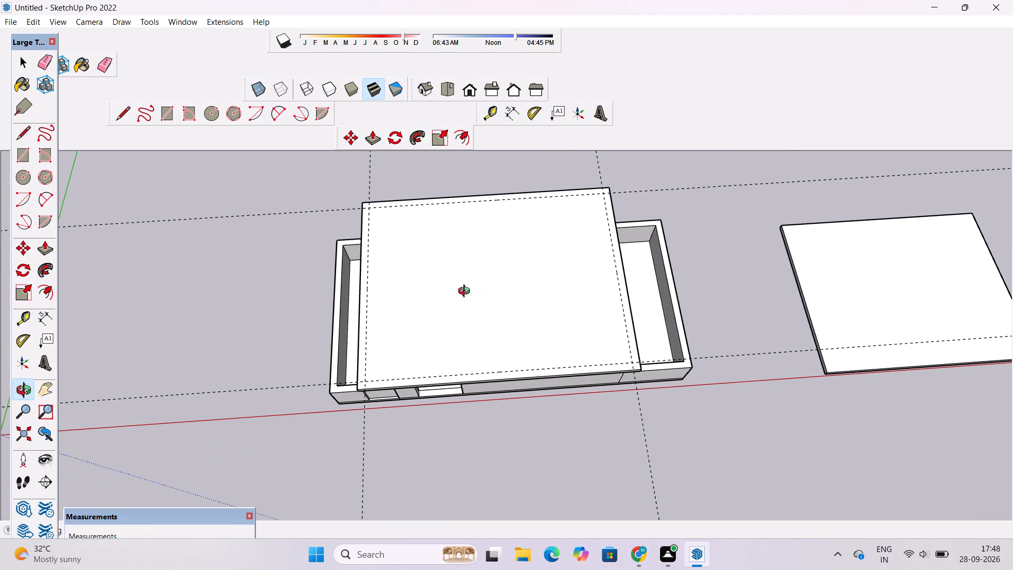
pyautogui.scroll(1, 466, 292)
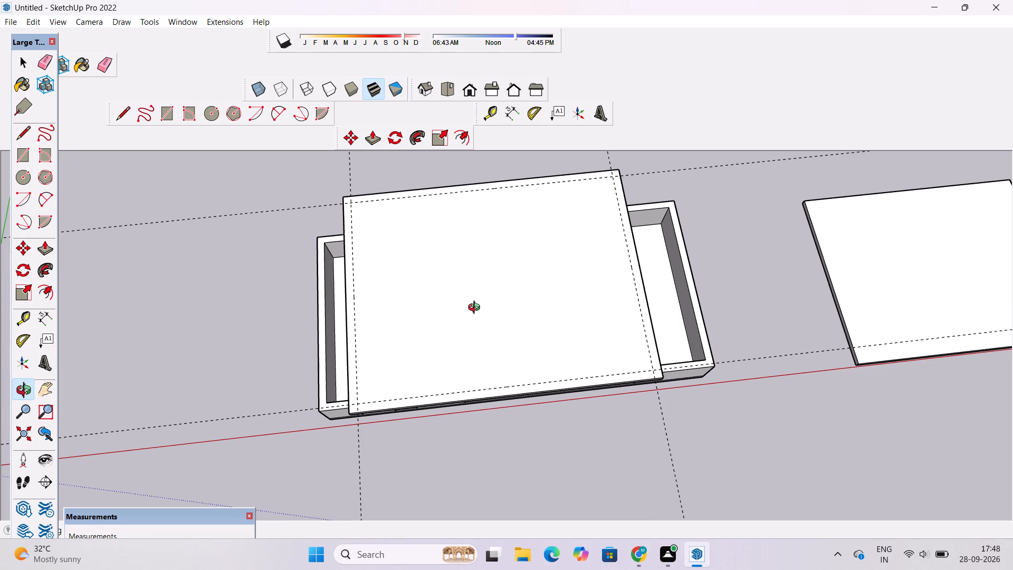
pyautogui.keyDown('shift'); pyautogui.moveTo(511, 310); pyautogui.dragTo(510, 319); pyautogui.keyUp('shift')
pyautogui.keyDown('shift'); pyautogui.moveTo(509, 322); pyautogui.dragTo(502, 317); pyautogui.keyUp('shift')
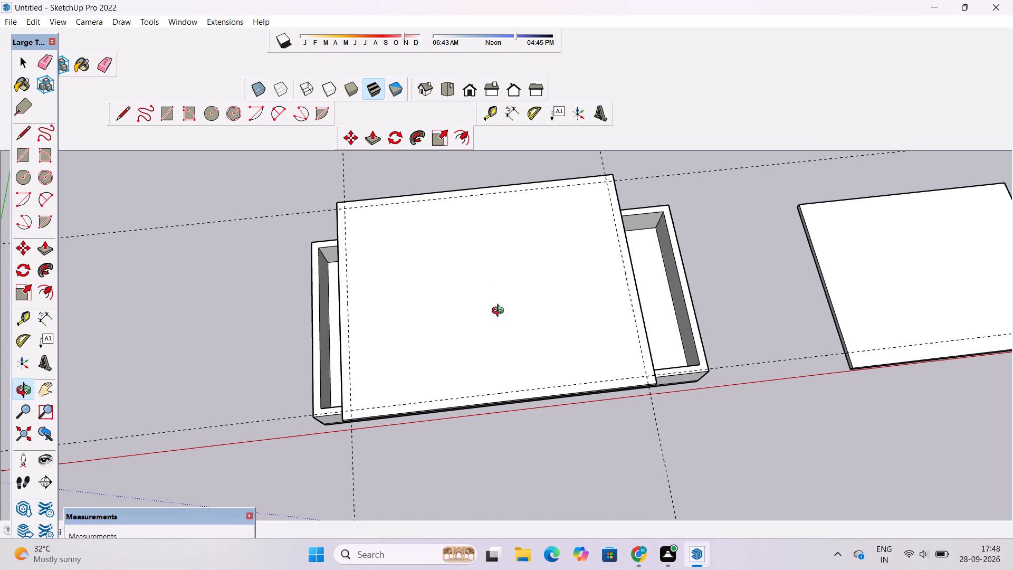
pyautogui.press('r')
pyautogui.scroll(4, 353, 207)
pyautogui.click(338, 207)
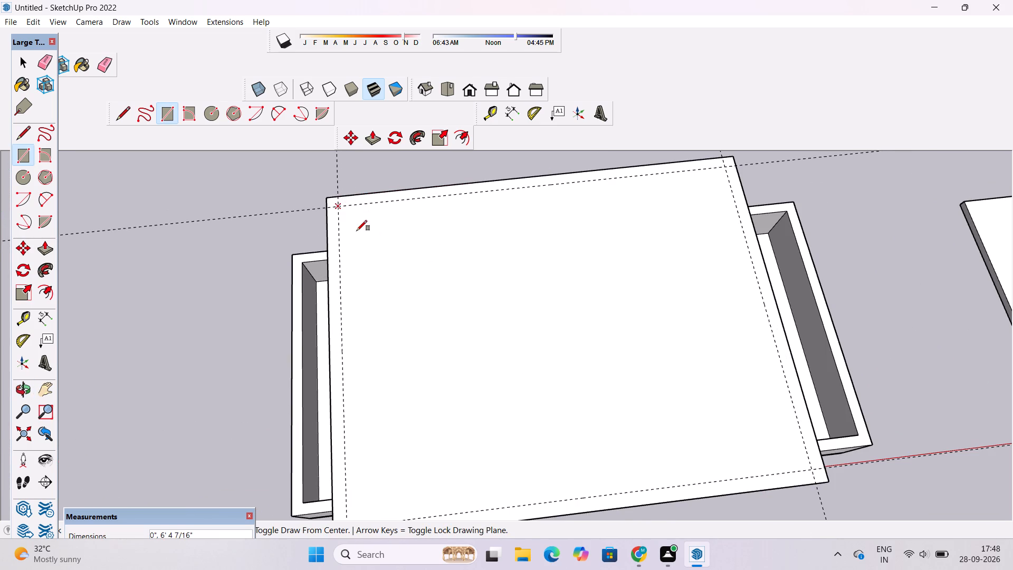
pyautogui.scroll(-6, 357, 231)
pyautogui.click(601, 360)
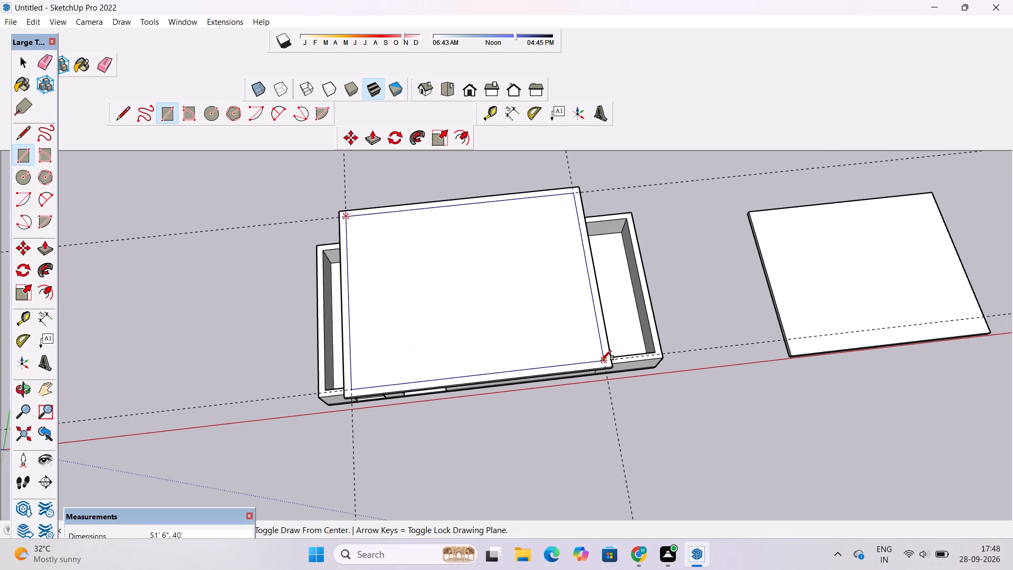
pyautogui.press('space')
# Erase the four guide lines around the roof, keeping the inset rectangle.
pyautogui.write('O')
pyautogui.moveTo(642, 376); pyautogui.dragTo(647, 356)
pyautogui.keyDown('shift'); pyautogui.moveTo(640, 355); pyautogui.dragTo(665, 363); pyautogui.keyUp('shift')
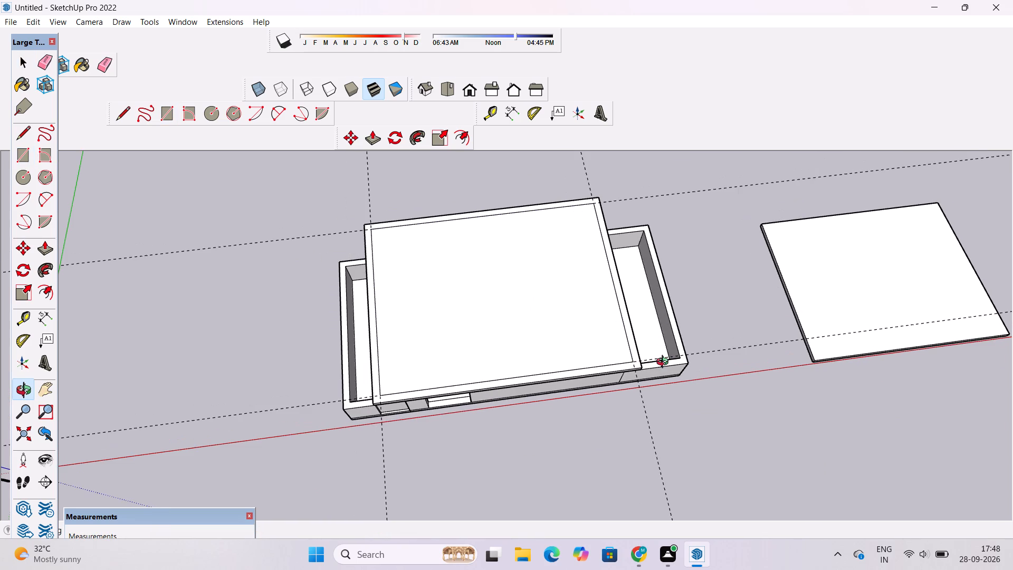
pyautogui.press('e')
pyautogui.moveTo(304, 213); pyautogui.dragTo(306, 241)
pyautogui.moveTo(373, 185); pyautogui.dragTo(369, 193)
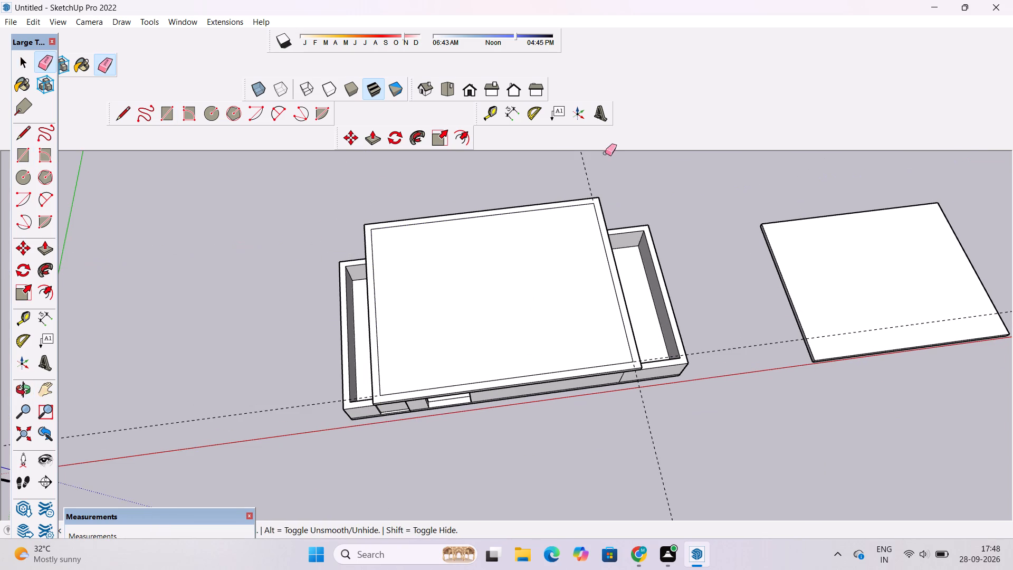
pyautogui.moveTo(597, 165); pyautogui.dragTo(581, 185)
pyautogui.moveTo(710, 316); pyautogui.dragTo(729, 363)
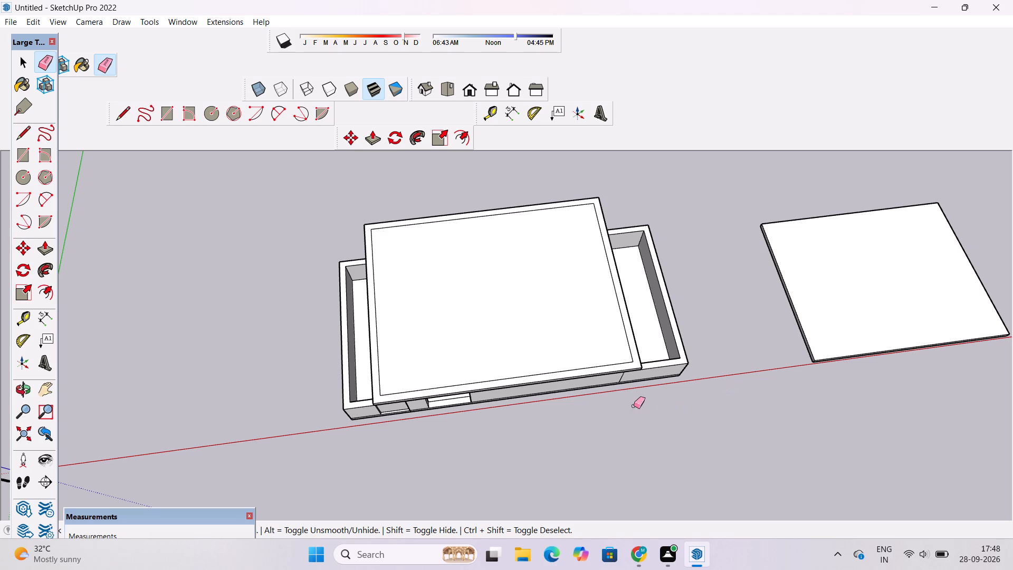
# Examine the roof's inset border and the front of the house from above and at lower angles.
pyautogui.press('o')
pyautogui.scroll(-5, 601, 398)
pyautogui.moveTo(570, 416); pyautogui.dragTo(568, 368)
pyautogui.scroll(1, 565, 367)
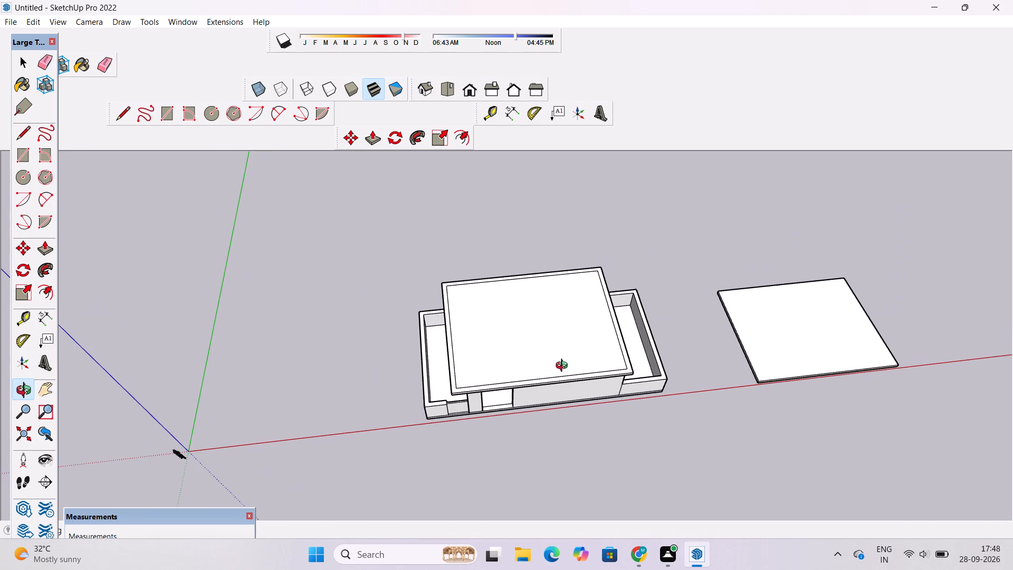
pyautogui.scroll(-4, 540, 299)
pyautogui.scroll(3, 512, 388)
pyautogui.moveTo(503, 397); pyautogui.dragTo(502, 300)
pyautogui.scroll(4, 502, 296)
pyautogui.moveTo(492, 300); pyautogui.dragTo(483, 311)
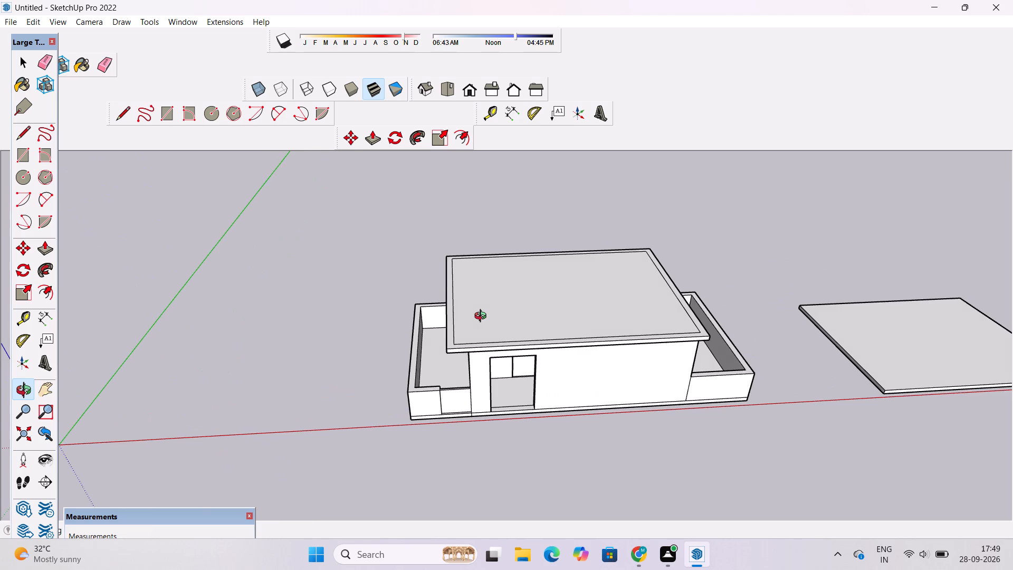
pyautogui.moveTo(476, 327); pyautogui.dragTo(466, 370)
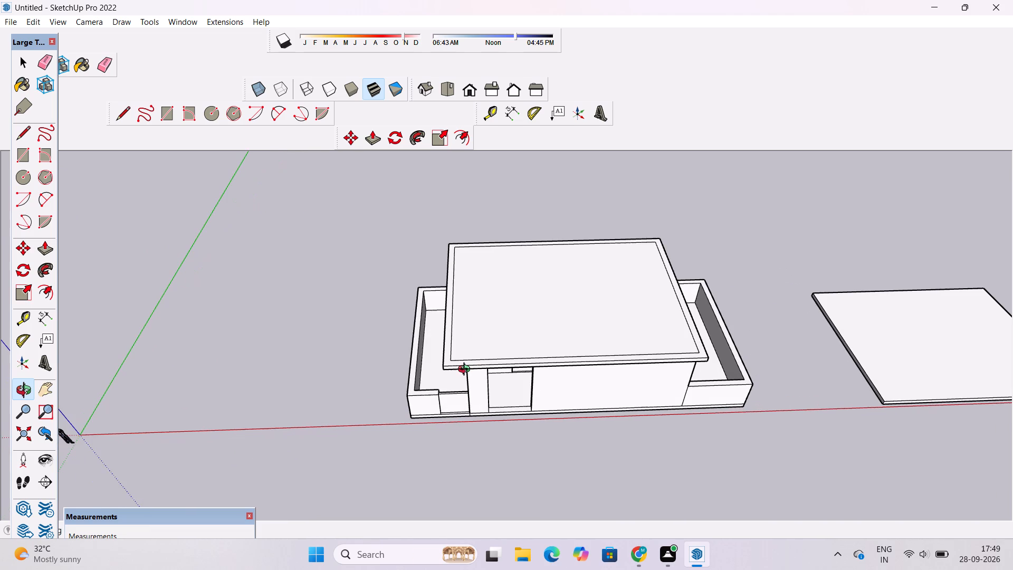
pyautogui.keyDown('shift'); pyautogui.moveTo(466, 370); pyautogui.dragTo(439, 384); pyautogui.keyUp('shift')
pyautogui.scroll(2, 433, 385)
pyautogui.keyDown('shift'); pyautogui.moveTo(433, 385); pyautogui.dragTo(400, 404); pyautogui.keyUp('shift')
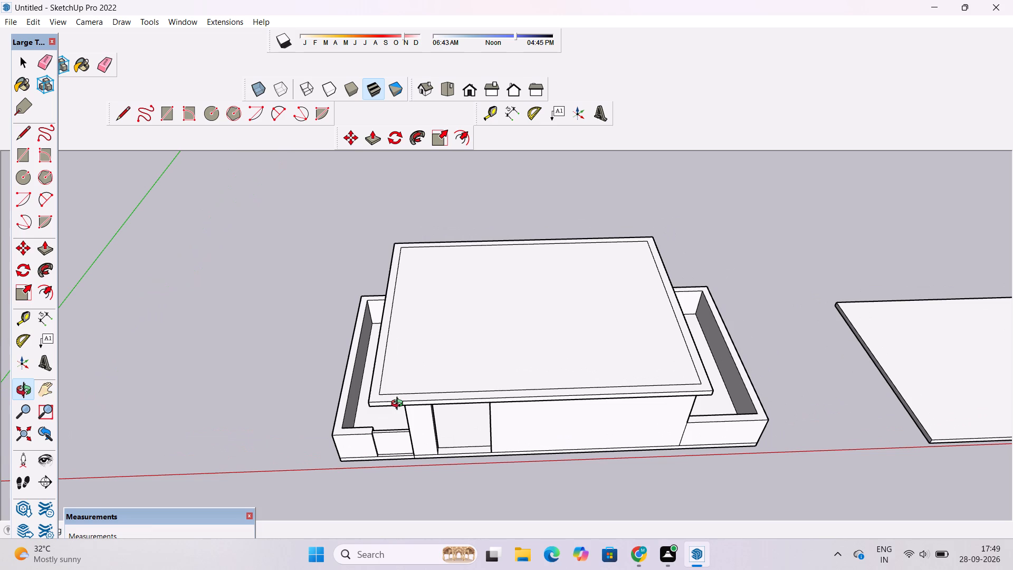
pyautogui.scroll(-4, 394, 408)
pyautogui.moveTo(394, 408); pyautogui.dragTo(402, 375)
pyautogui.scroll(3, 405, 365)
pyautogui.moveTo(408, 366); pyautogui.dragTo(415, 277)
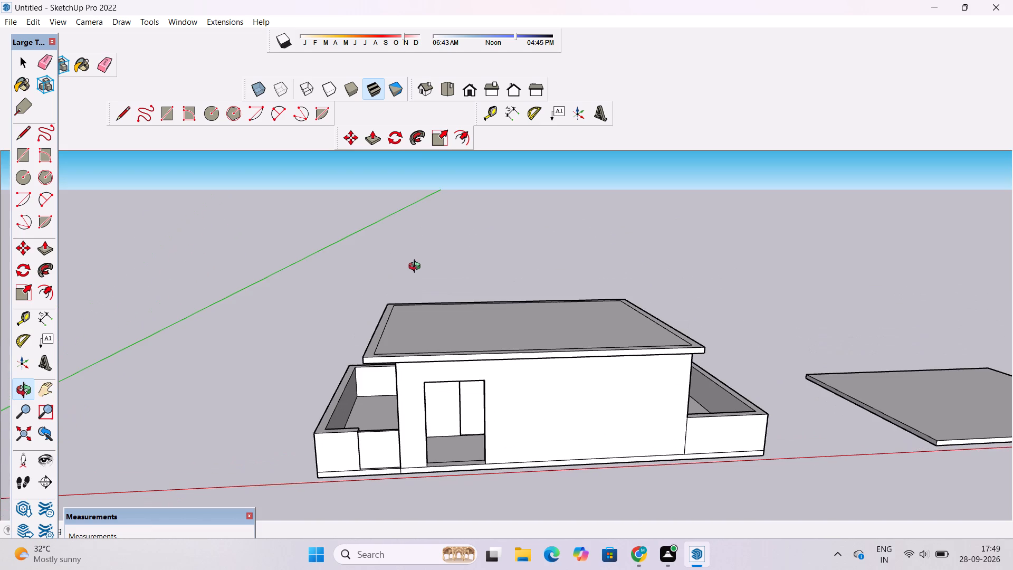
pyautogui.keyDown('shift'); pyautogui.moveTo(494, 323); pyautogui.dragTo(433, 325); pyautogui.keyUp('shift')
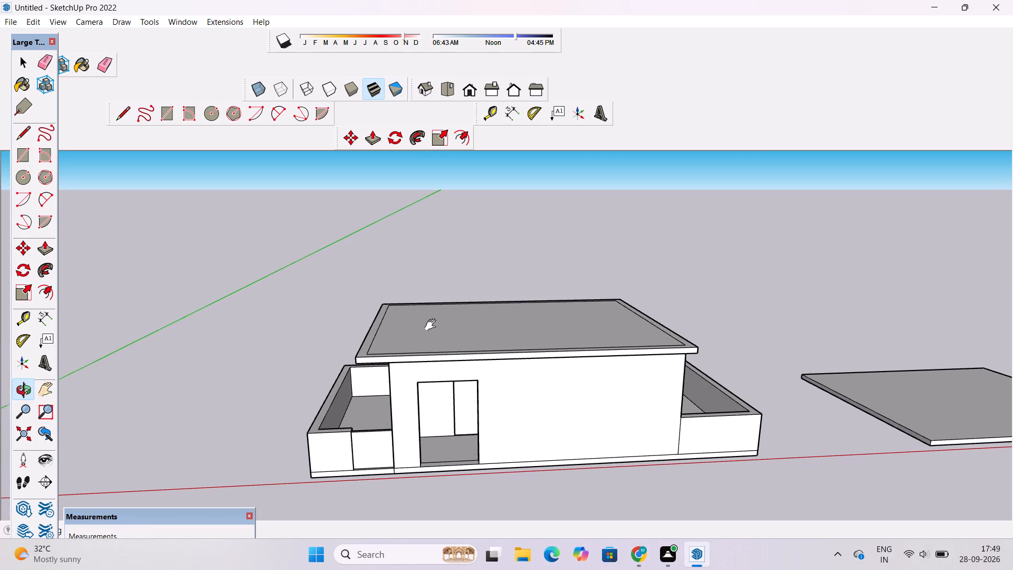
pyautogui.keyDown('shift'); pyautogui.moveTo(433, 325); pyautogui.dragTo(426, 326); pyautogui.keyUp('shift')
pyautogui.moveTo(424, 334); pyautogui.dragTo(422, 346)
pyautogui.keyDown('shift'); pyautogui.moveTo(421, 362); pyautogui.dragTo(415, 355); pyautogui.keyUp('shift')
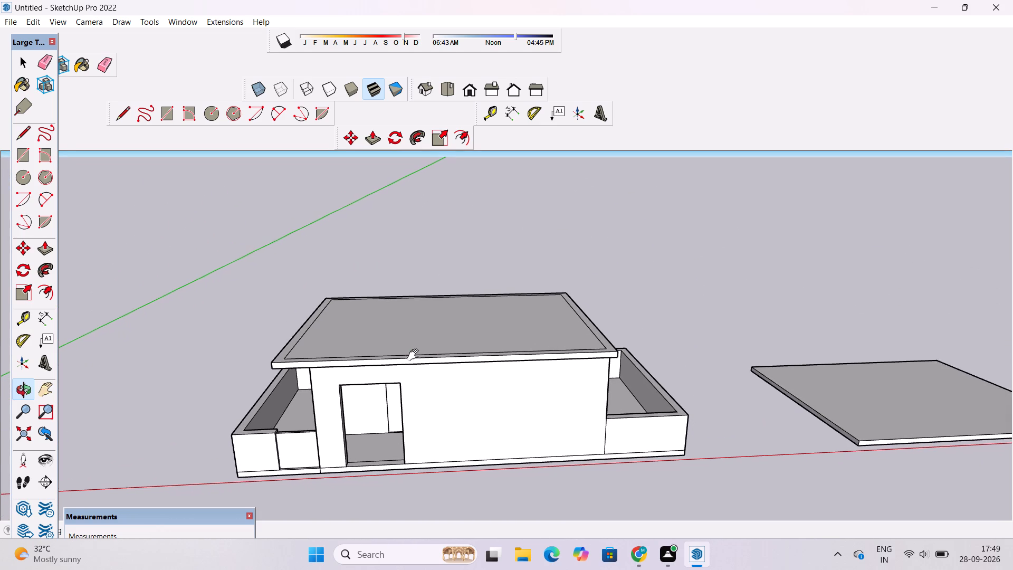
pyautogui.keyDown('shift'); pyautogui.moveTo(415, 355); pyautogui.dragTo(415, 354); pyautogui.keyUp('shift')
pyautogui.click(415, 351)
pyautogui.moveTo(415, 353); pyautogui.dragTo(407, 366)
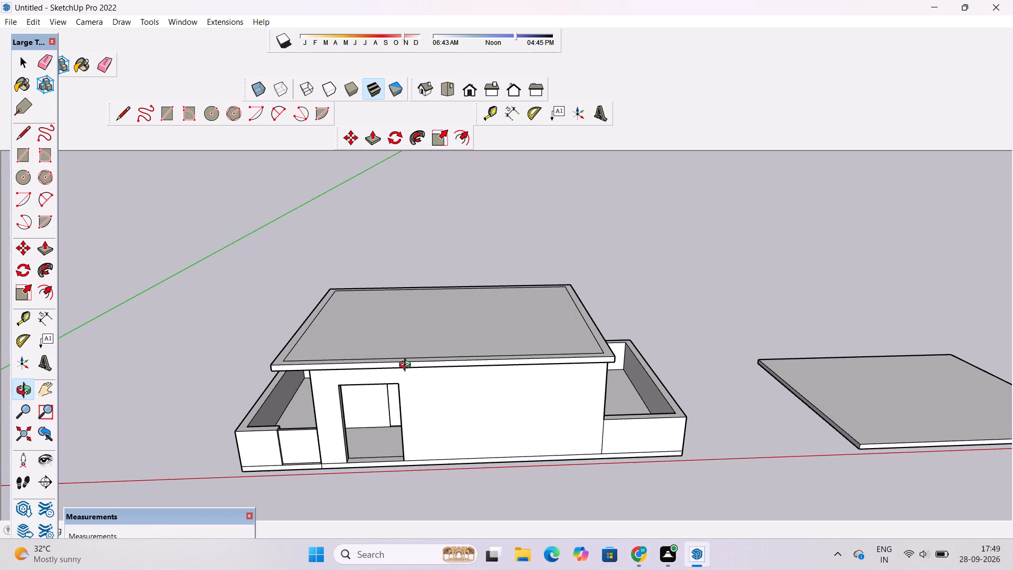
pyautogui.keyDown('shift'); pyautogui.click(407, 366); pyautogui.keyUp('shift')
pyautogui.scroll(-2, 407, 366)
pyautogui.moveTo(417, 361); pyautogui.dragTo(420, 405)
pyautogui.scroll(2, 399, 389)
pyautogui.keyDown('shift'); pyautogui.moveTo(402, 389); pyautogui.dragTo(373, 424); pyautogui.keyUp('shift')
pyautogui.scroll(1, 375, 424)
pyautogui.moveTo(379, 429); pyautogui.dragTo(377, 413)
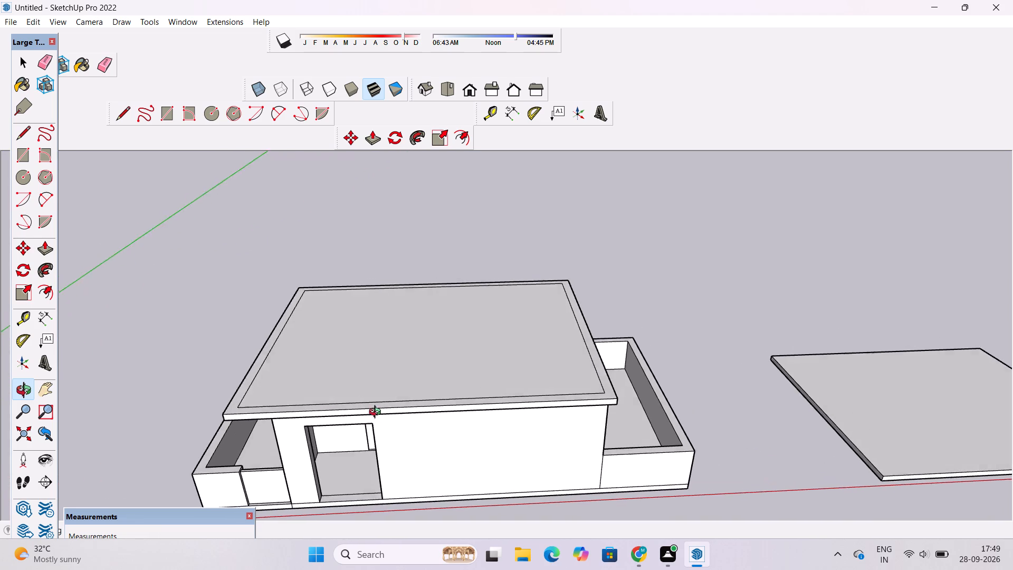
pyautogui.moveTo(377, 413); pyautogui.dragTo(376, 400)
pyautogui.keyDown('shift'); pyautogui.moveTo(388, 398); pyautogui.dragTo(373, 413); pyautogui.keyUp('shift')
pyautogui.keyDown('shift'); pyautogui.moveTo(375, 403); pyautogui.dragTo(371, 410); pyautogui.keyUp('shift')
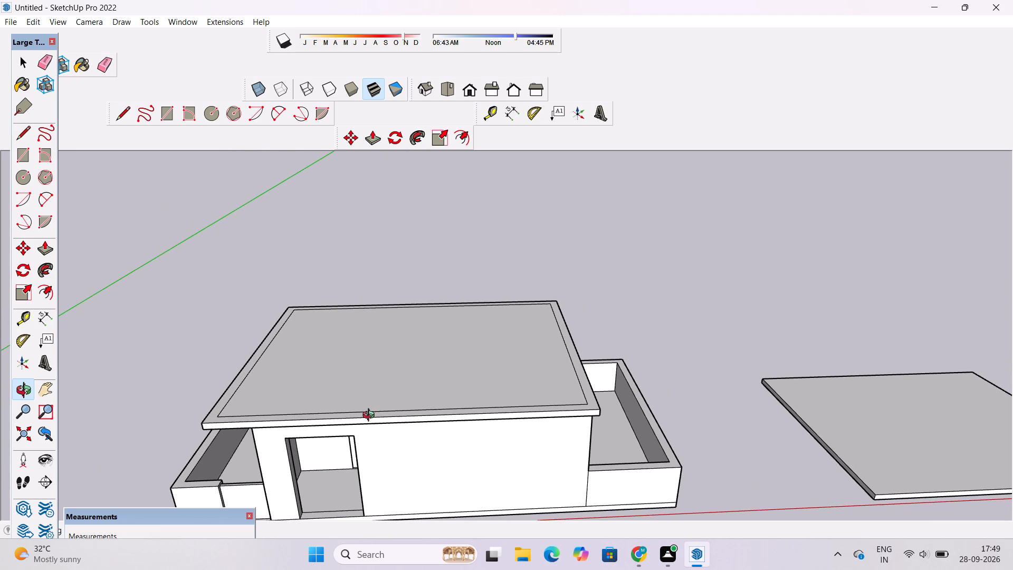
# Extrude the inset border face on the roof top upward 9' to form a parapet wall around the roof.
pyautogui.keyDown('shift'); pyautogui.moveTo(352, 437); pyautogui.dragTo(398, 419); pyautogui.keyUp('shift')
pyautogui.moveTo(412, 417); pyautogui.dragTo(397, 430)
pyautogui.moveTo(397, 430); pyautogui.dragTo(425, 421)
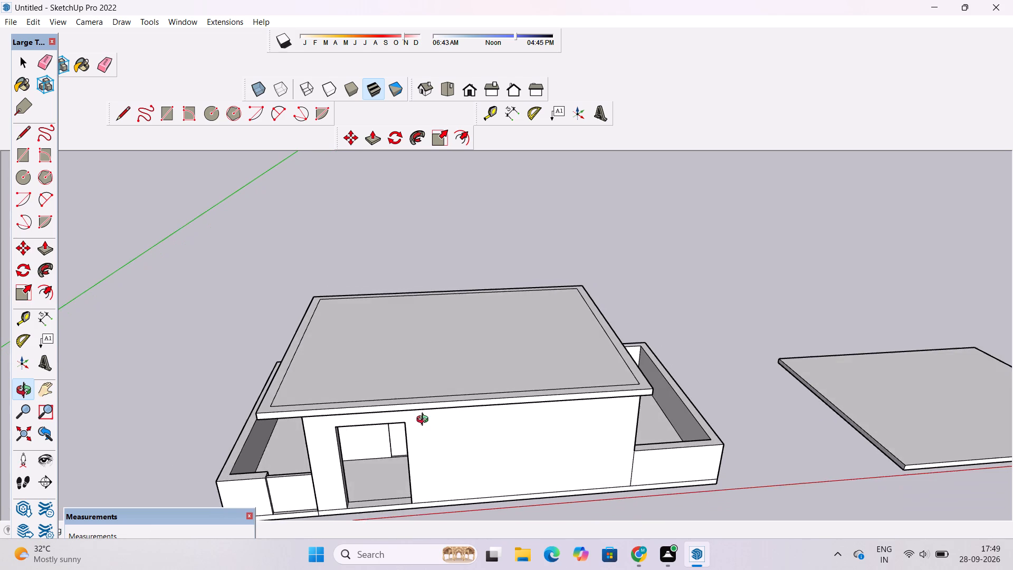
pyautogui.keyDown('shift'); pyautogui.moveTo(425, 421); pyautogui.dragTo(376, 444); pyautogui.keyUp('shift')
pyautogui.press('space')
pyautogui.scroll(4, 416, 415)
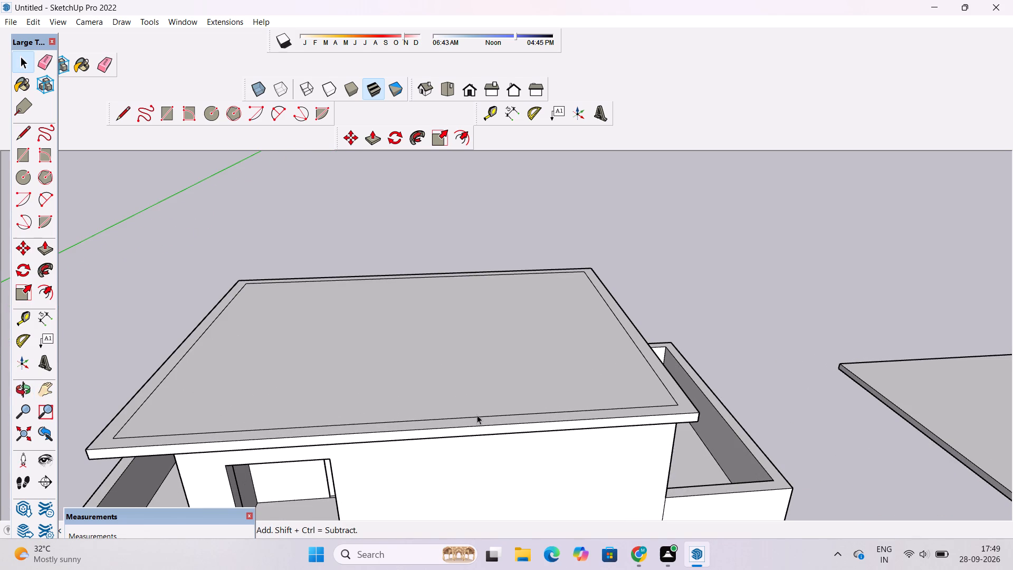
pyautogui.click(476, 423)
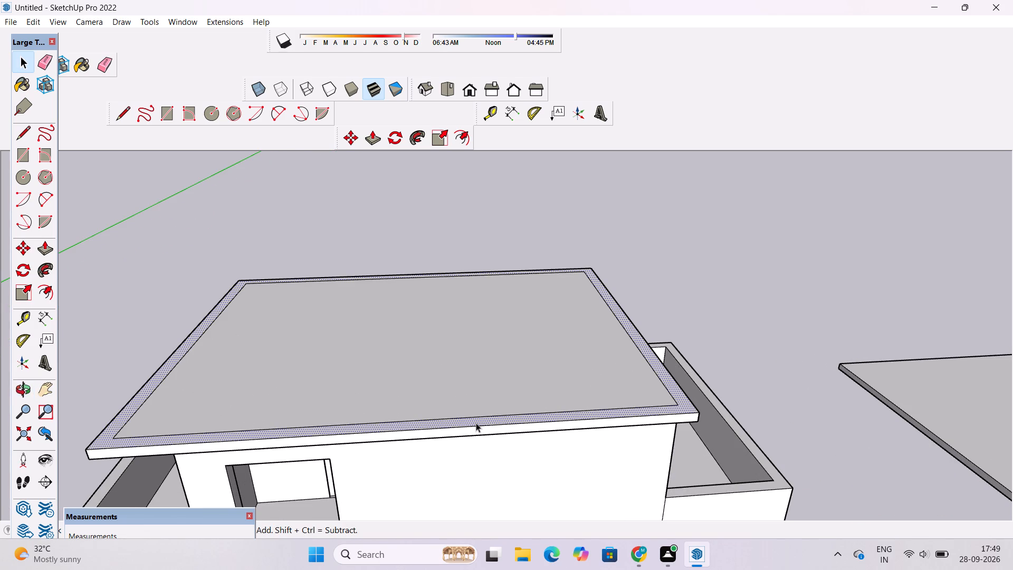
pyautogui.press('p')
pyautogui.click(476, 423)
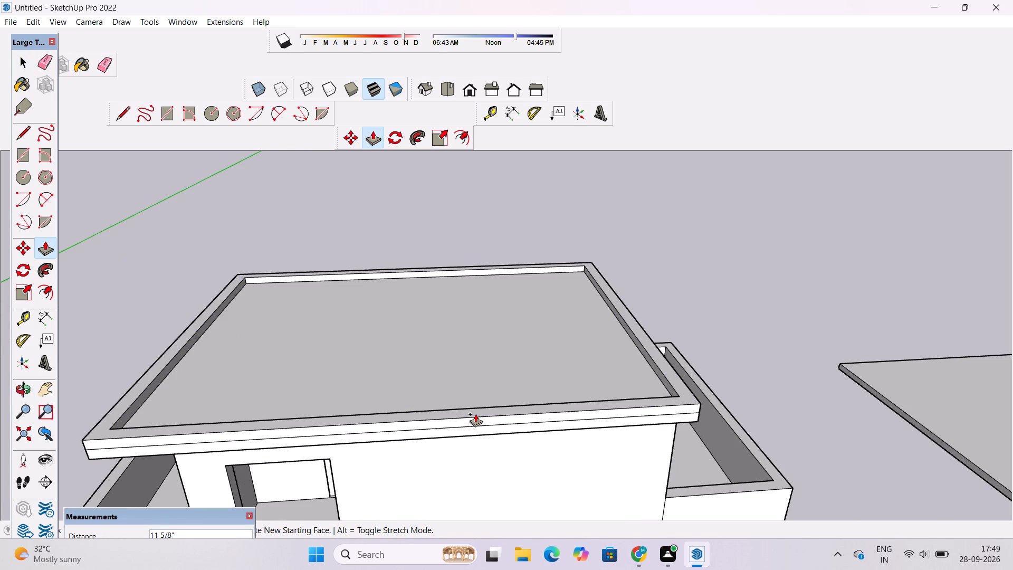
pyautogui.scroll(-1, 475, 414)
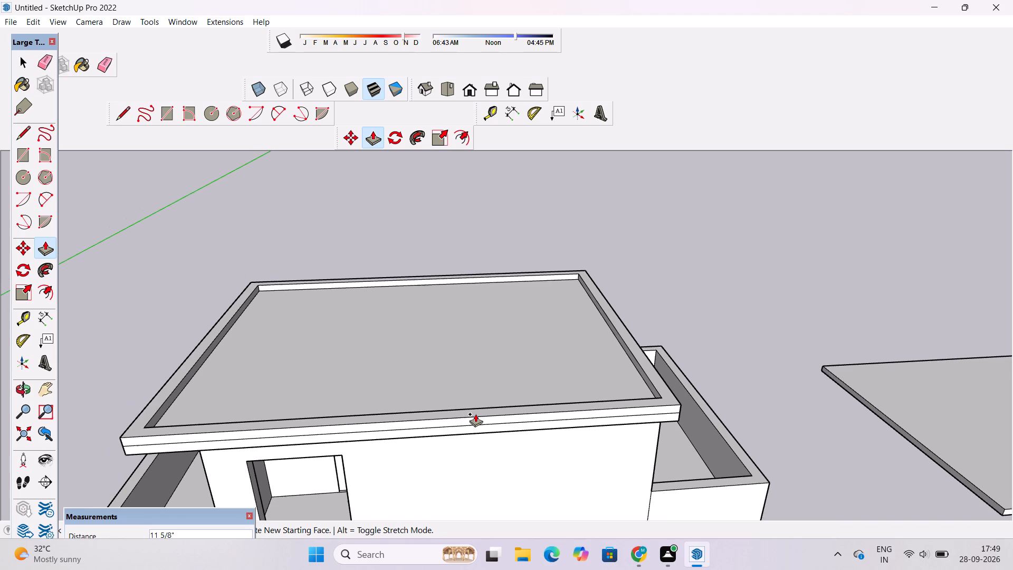
pyautogui.scroll(-2, 475, 414)
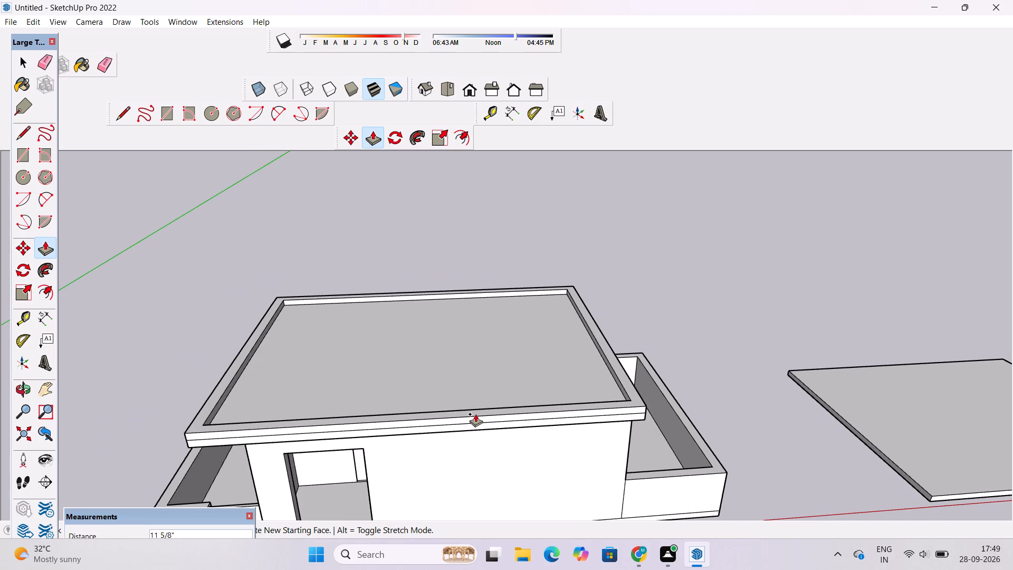
pyautogui.scroll(3, 473, 395)
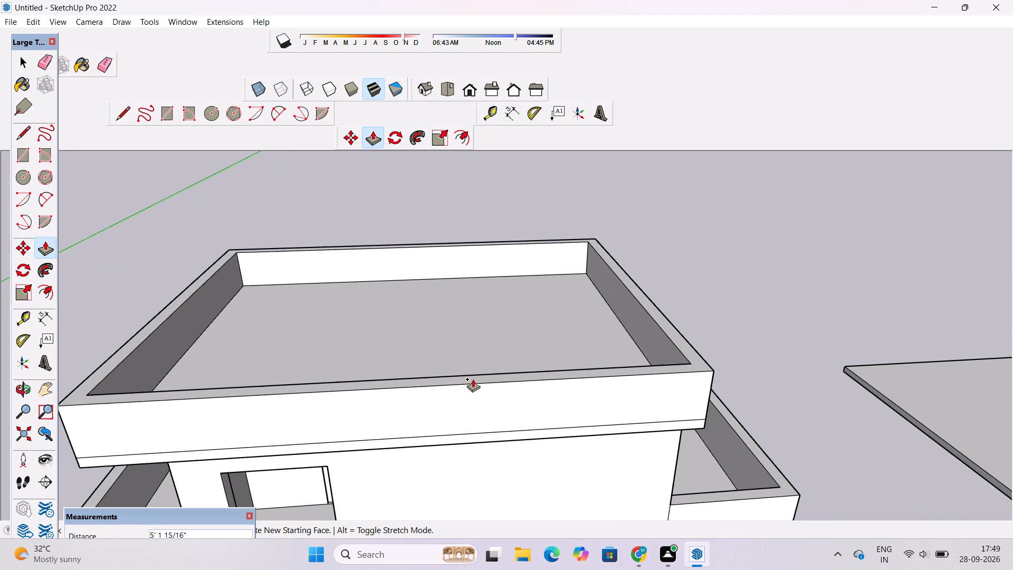
pyautogui.scroll(-4, 473, 379)
pyautogui.press('o')
pyautogui.moveTo(481, 424); pyautogui.dragTo(468, 376)
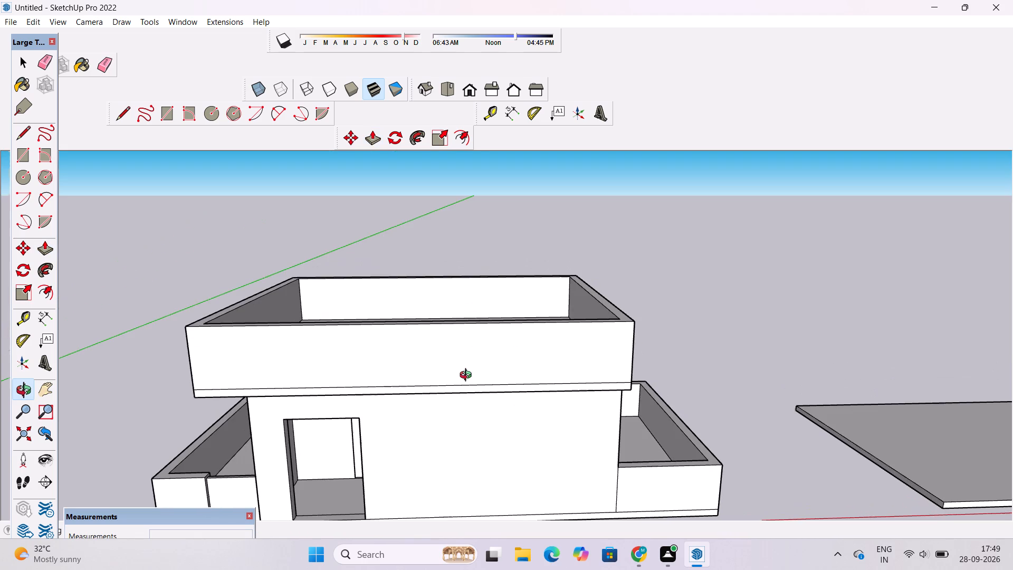
pyautogui.moveTo(468, 377); pyautogui.dragTo(474, 353)
pyautogui.keyDown('shift'); pyautogui.scroll(-4, 474, 353); pyautogui.keyUp('shift')
pyautogui.moveTo(474, 356); pyautogui.dragTo(473, 334)
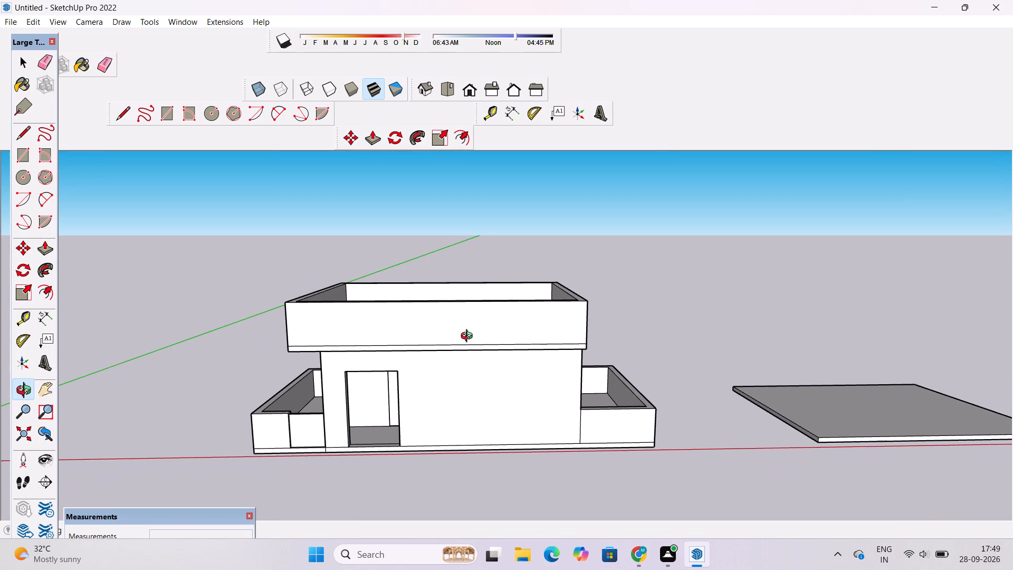
pyautogui.keyDown('shift'); pyautogui.moveTo(469, 337); pyautogui.dragTo(461, 366); pyautogui.keyUp('shift')
pyautogui.keyDown('shift'); pyautogui.click(461, 366); pyautogui.keyUp('shift')
pyautogui.doubleClick(458, 364)
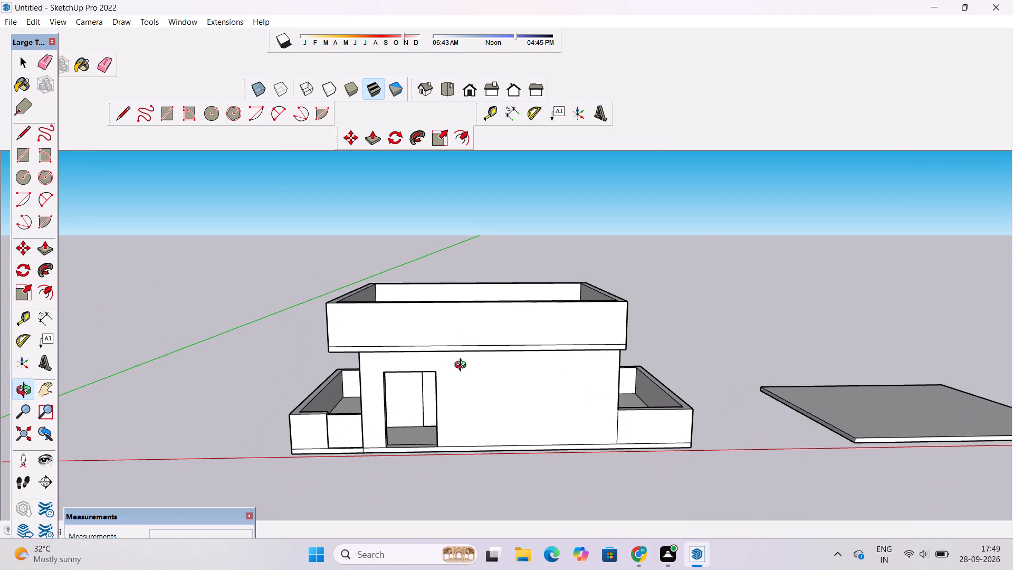
pyautogui.scroll(-2, 463, 366)
pyautogui.moveTo(463, 366); pyautogui.dragTo(459, 400)
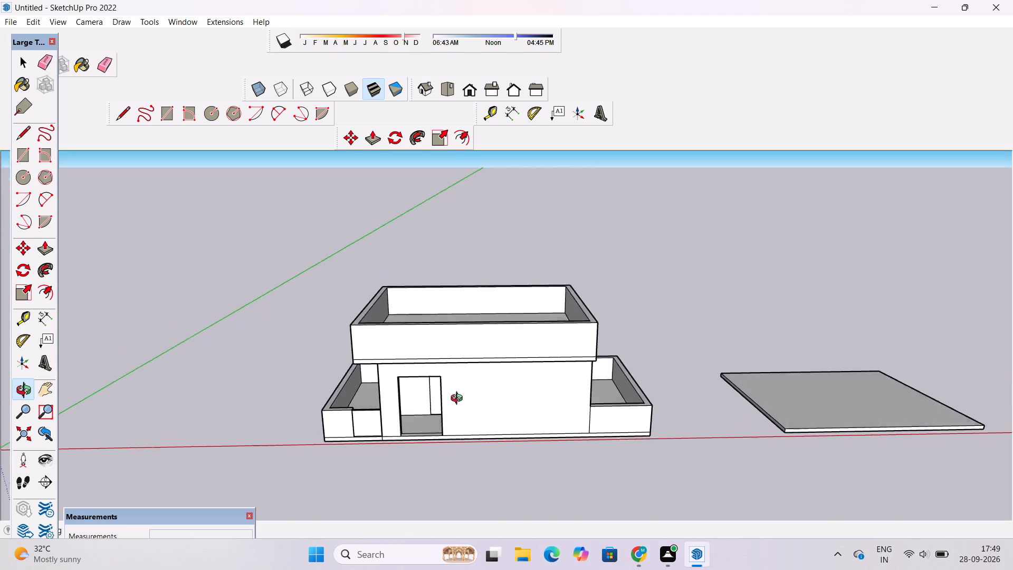
pyautogui.moveTo(459, 400); pyautogui.dragTo(450, 417)
pyautogui.moveTo(457, 398); pyautogui.dragTo(452, 418)
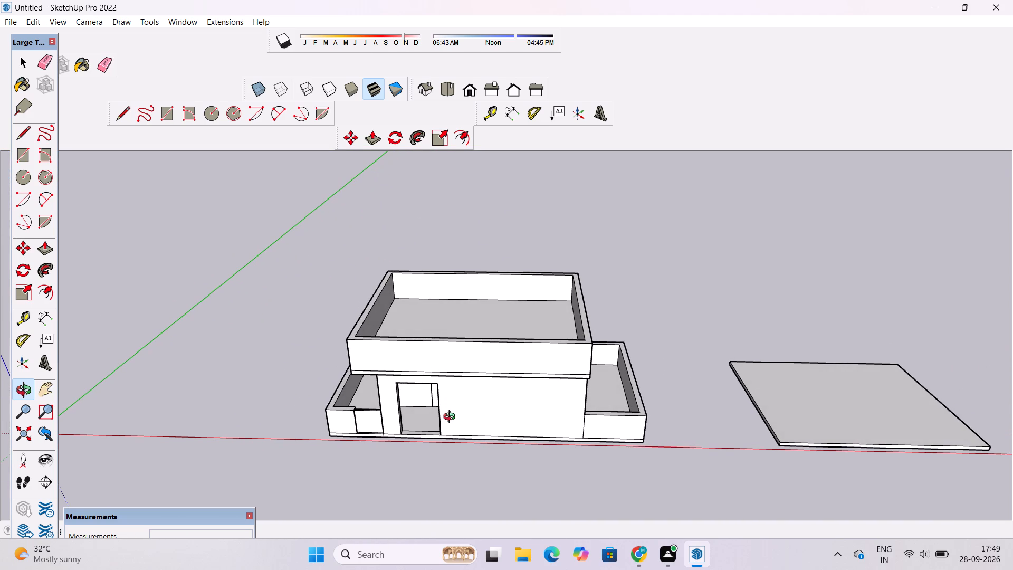
pyautogui.scroll(-1, 452, 418)
pyautogui.scroll(5, 452, 418)
pyautogui.scroll(-4, 452, 418)
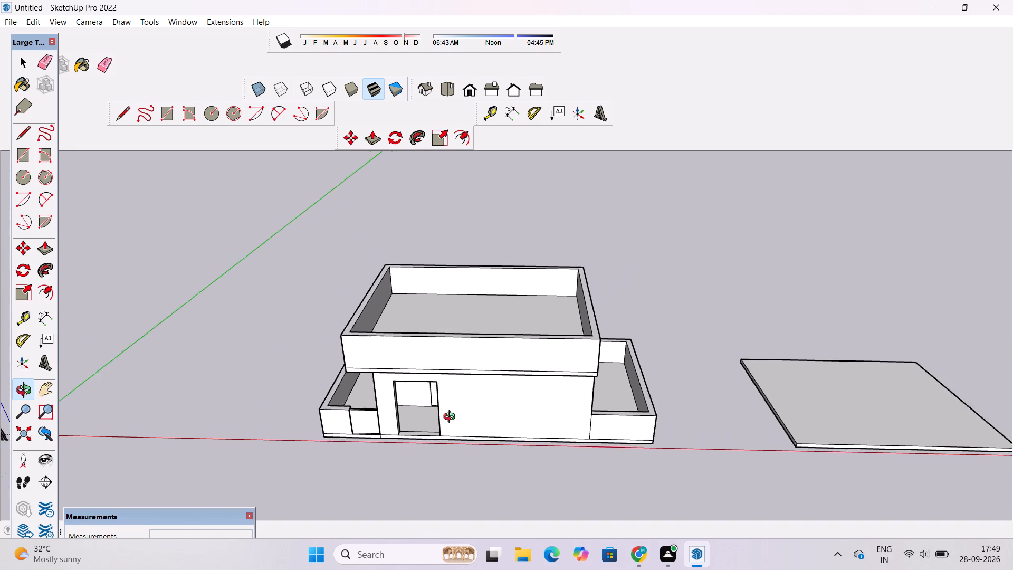
pyautogui.scroll(-1, 452, 418)
pyautogui.scroll(3, 452, 418)
pyautogui.keyDown('shift'); pyautogui.moveTo(452, 418); pyautogui.dragTo(461, 424); pyautogui.keyUp('shift')
pyautogui.keyDown('shift'); pyautogui.moveTo(418, 396); pyautogui.dragTo(423, 406); pyautogui.keyUp('shift')
pyautogui.scroll(2, 423, 406)
pyautogui.keyDown('shift'); pyautogui.moveTo(423, 406); pyautogui.dragTo(434, 404); pyautogui.keyUp('shift')
pyautogui.scroll(-1, 434, 404)
pyautogui.keyDown('shift'); pyautogui.moveTo(435, 404); pyautogui.dragTo(414, 423); pyautogui.keyUp('shift')
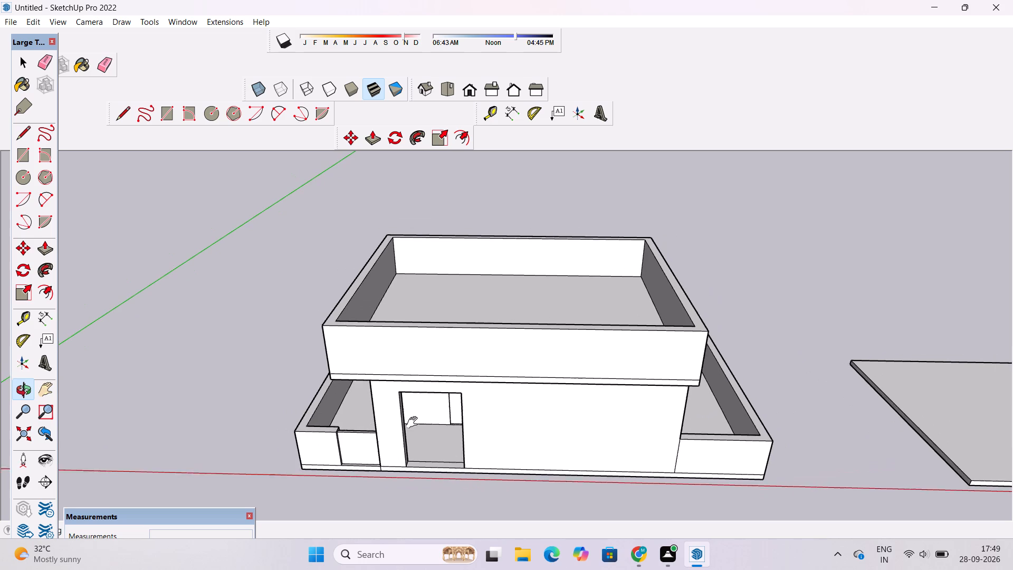
pyautogui.keyDown('shift'); pyautogui.moveTo(414, 423); pyautogui.dragTo(413, 424); pyautogui.keyUp('shift')
pyautogui.click(411, 423)
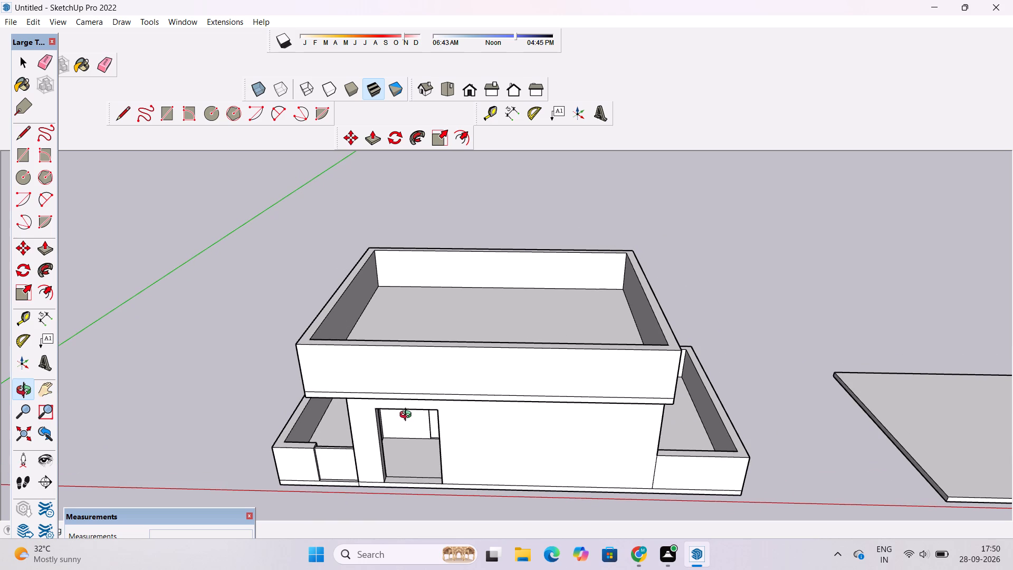
pyautogui.moveTo(408, 416); pyautogui.dragTo(409, 431)
pyautogui.moveTo(415, 442); pyautogui.dragTo(416, 387)
pyautogui.keyDown('shift'); pyautogui.moveTo(419, 377); pyautogui.dragTo(372, 440); pyautogui.keyUp('shift')
pyautogui.moveTo(372, 445); pyautogui.dragTo(382, 393)
pyautogui.scroll(-2, 383, 392)
pyautogui.keyDown('shift'); pyautogui.click(383, 392); pyautogui.keyUp('shift')
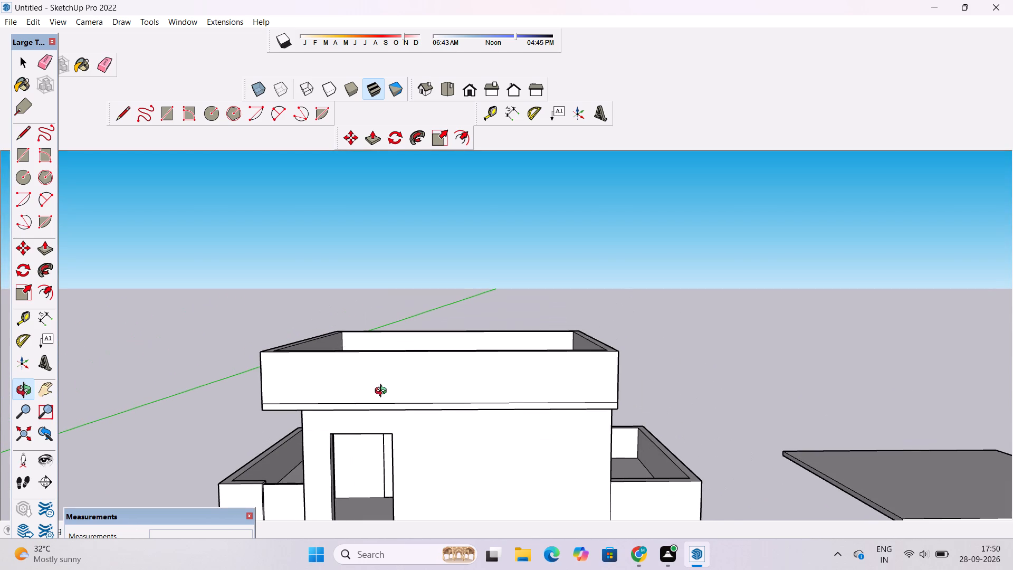
pyautogui.press('p')
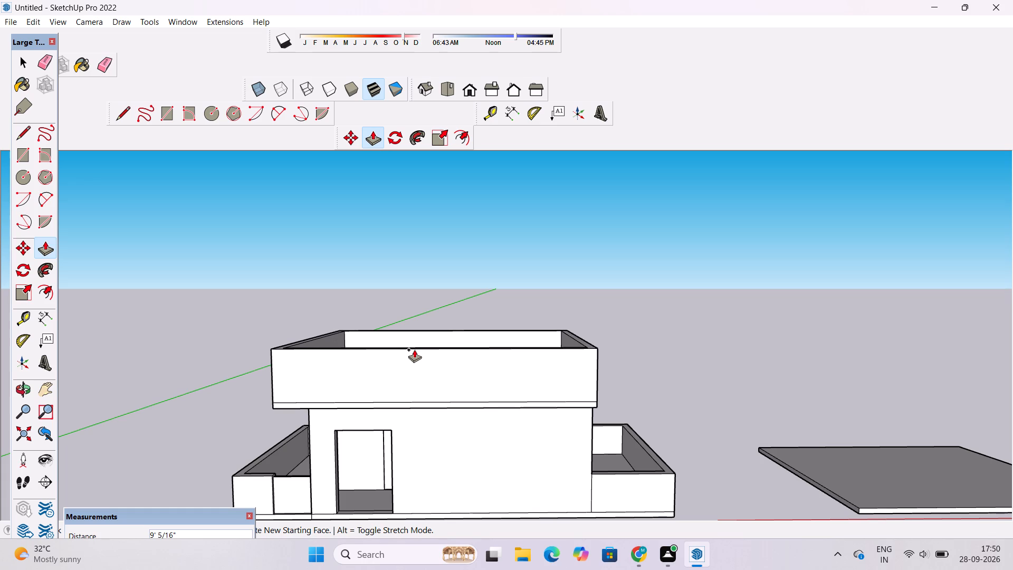
pyautogui.write("9'")
pyautogui.press('Return')
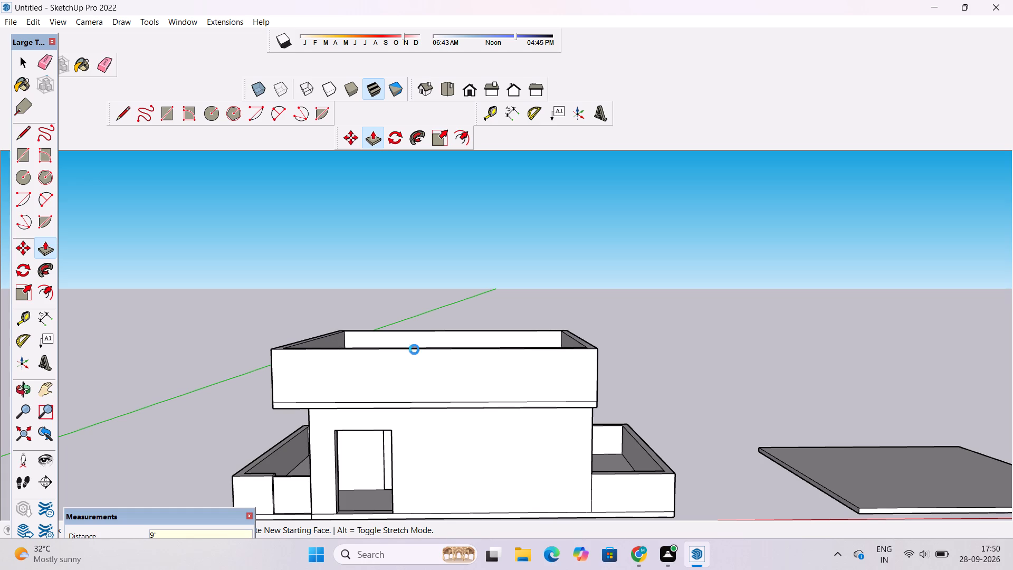
# Examine the new roof parapet and the overall proportions of the house from above and from the front.
pyautogui.press('o')
pyautogui.scroll(-6, 414, 349)
pyautogui.moveTo(427, 336); pyautogui.dragTo(439, 438)
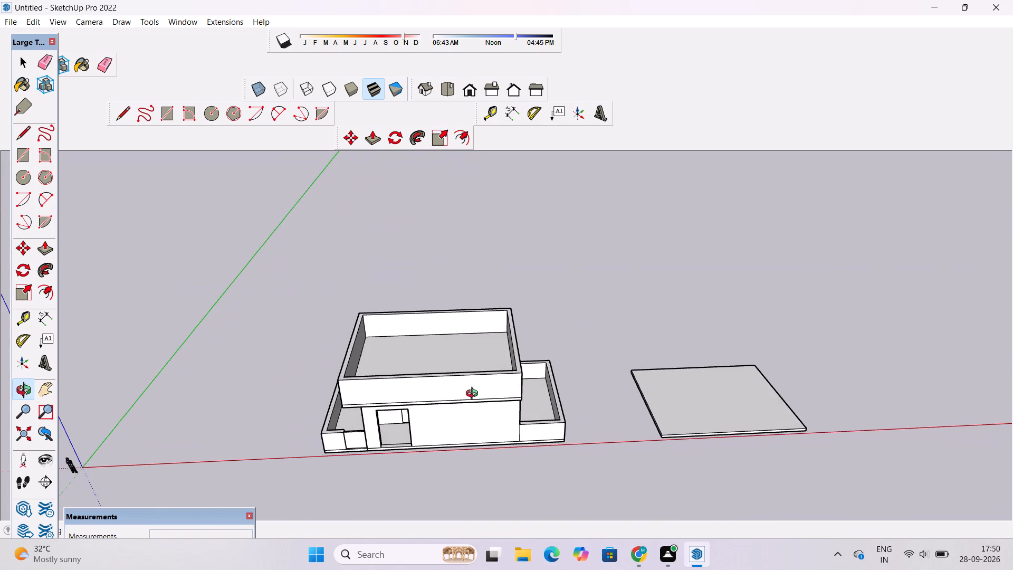
pyautogui.scroll(4, 474, 395)
pyautogui.scroll(4, 380, 386)
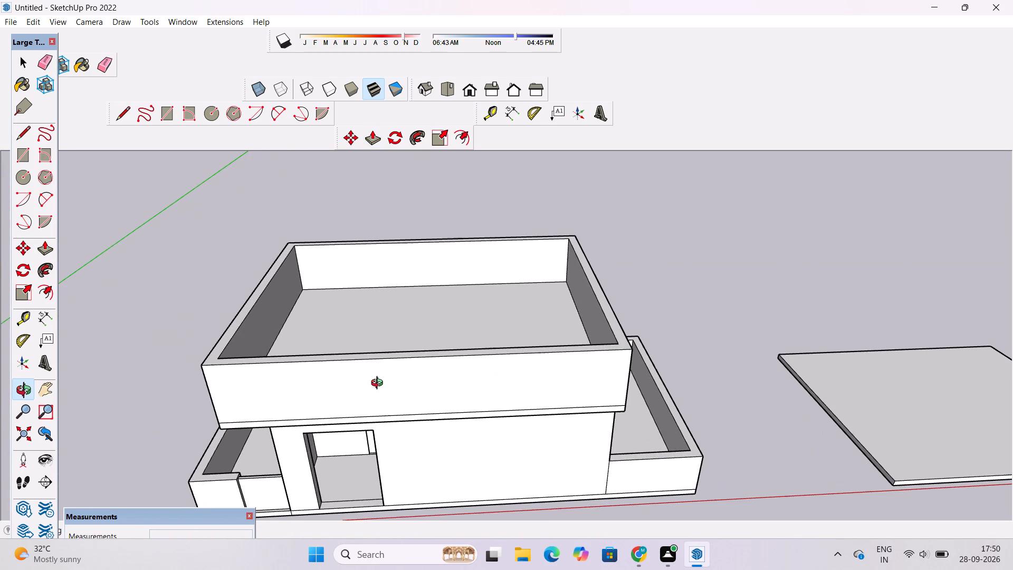
pyautogui.scroll(-3, 379, 384)
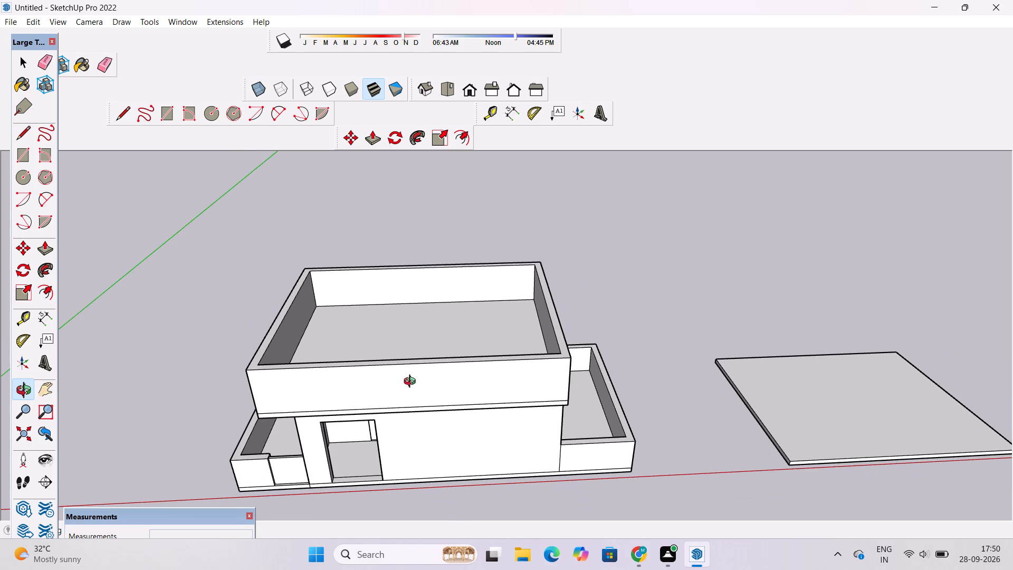
pyautogui.scroll(-2, 412, 383)
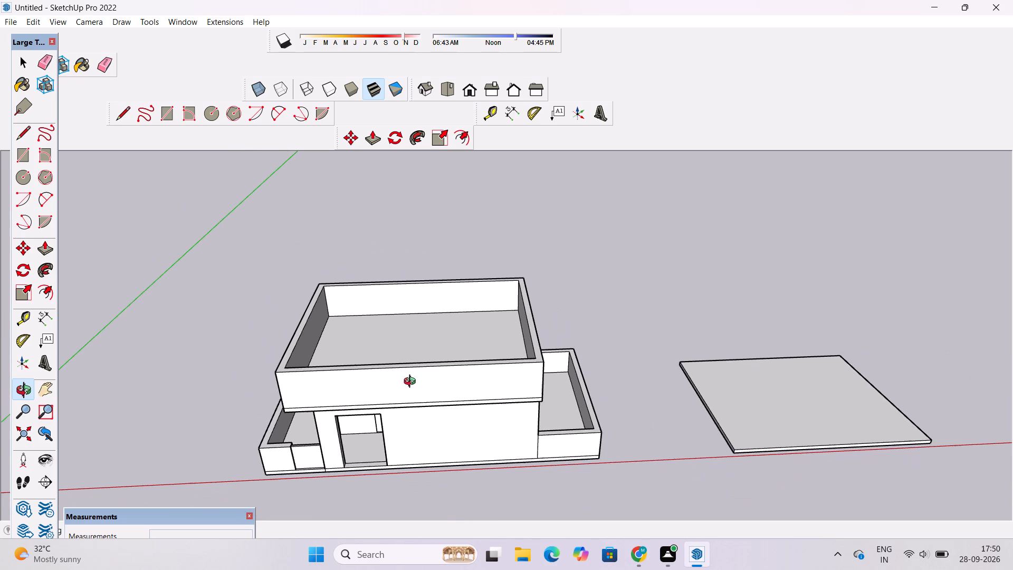
pyautogui.scroll(-3, 412, 383)
pyautogui.keyDown('shift'); pyautogui.moveTo(415, 391); pyautogui.dragTo(415, 381); pyautogui.keyUp('shift')
pyautogui.keyDown('shift'); pyautogui.click(415, 380); pyautogui.keyUp('shift')
pyautogui.moveTo(414, 400); pyautogui.dragTo(414, 353)
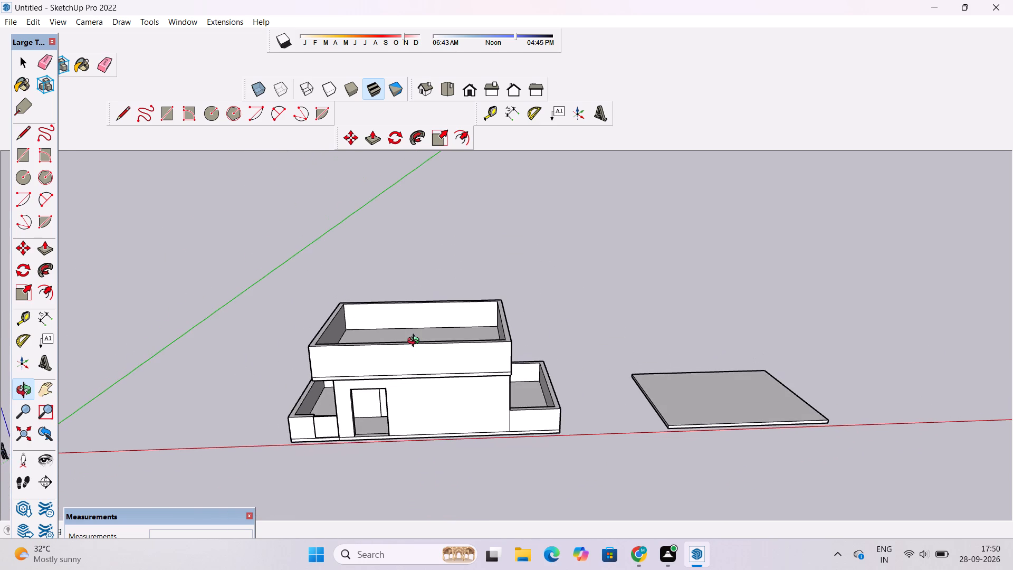
pyautogui.scroll(2, 416, 342)
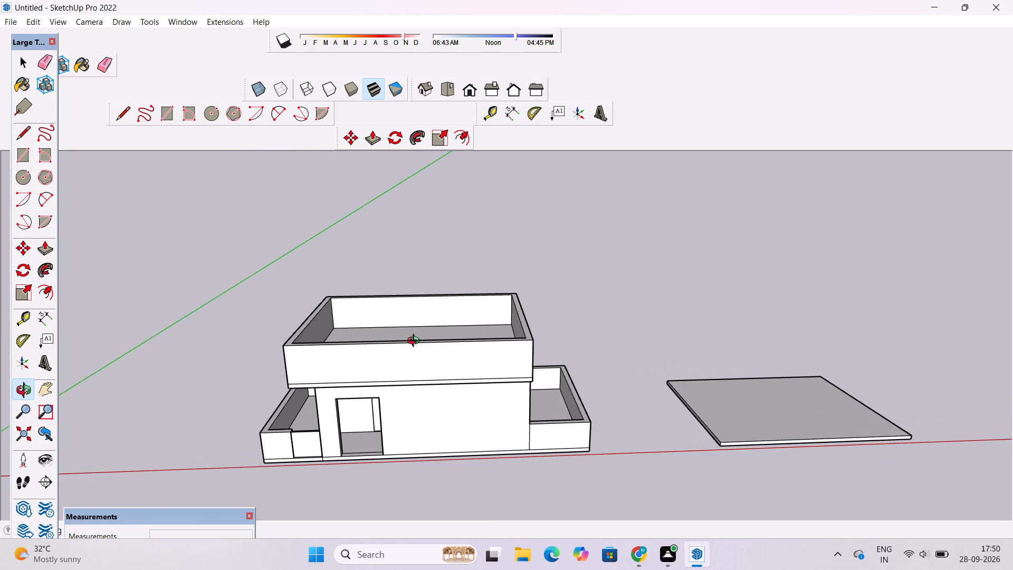
pyautogui.scroll(1, 416, 342)
pyautogui.scroll(-2, 416, 342)
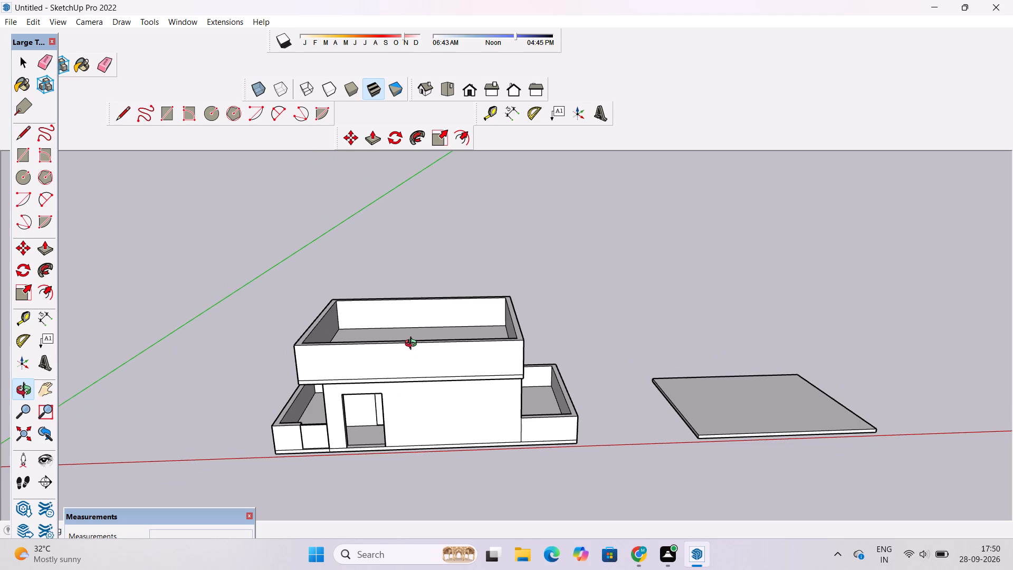
pyautogui.scroll(-1, 413, 345)
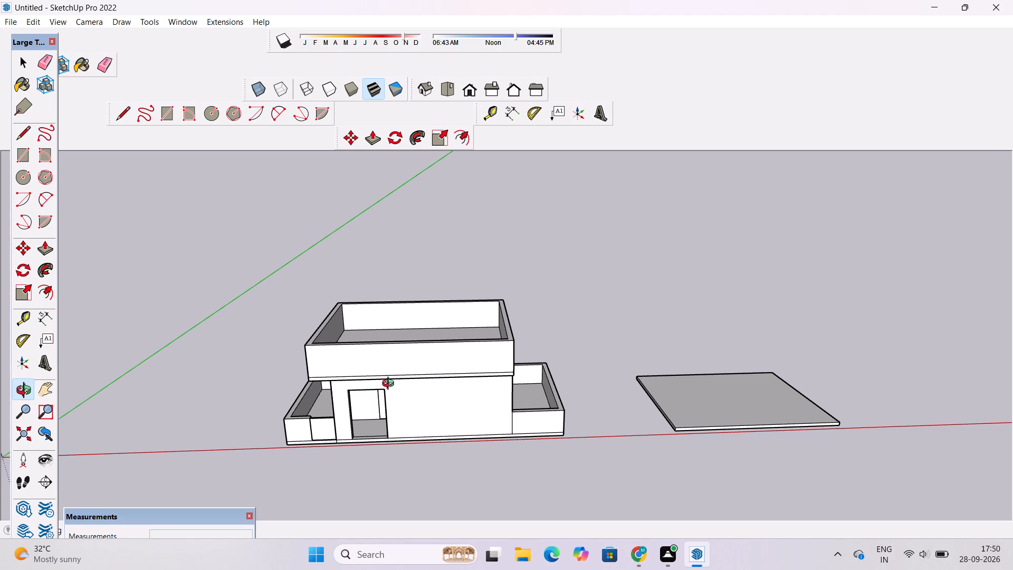
# Move the second light circle from the door-side corner under the front overhang about 1' 5" along the overhang toward the third circle.
pyautogui.scroll(4, 344, 436)
pyautogui.moveTo(372, 437); pyautogui.dragTo(369, 345)
pyautogui.moveTo(473, 373); pyautogui.dragTo(531, 271)
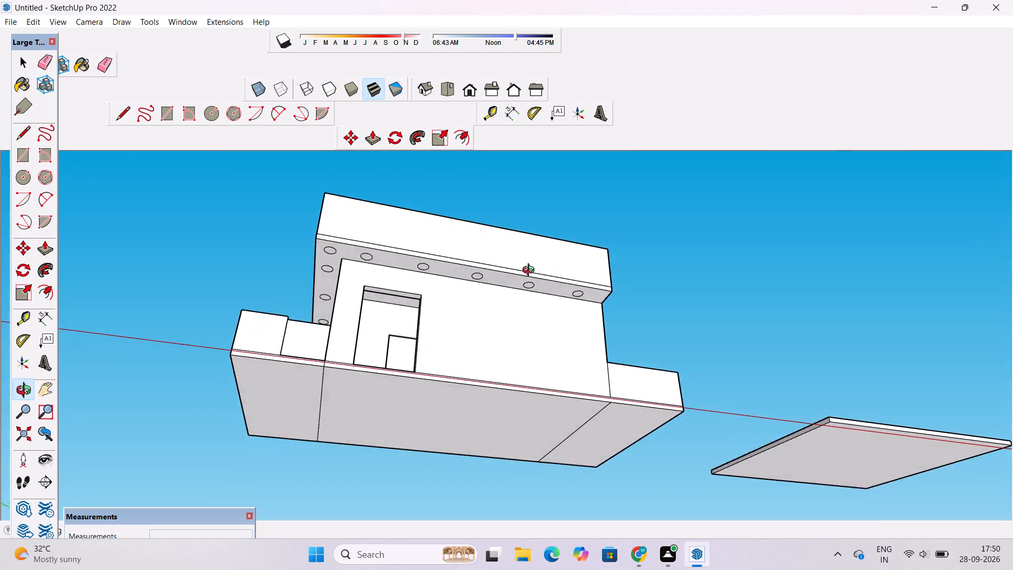
pyautogui.moveTo(531, 271); pyautogui.dragTo(319, 298)
pyautogui.moveTo(318, 306); pyautogui.dragTo(318, 311)
pyautogui.scroll(6, 318, 324)
pyautogui.moveTo(523, 330); pyautogui.dragTo(490, 249)
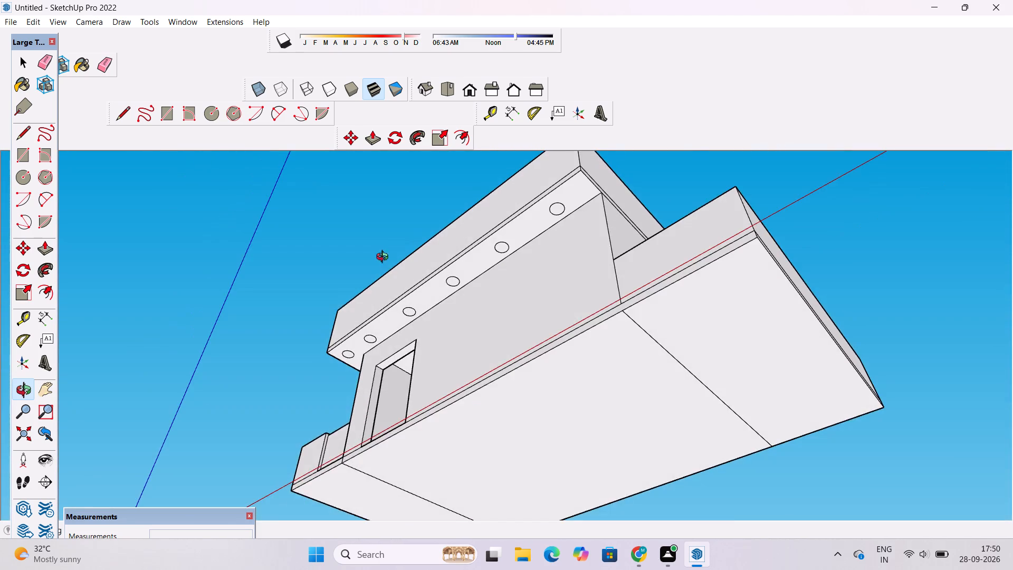
pyautogui.scroll(5, 347, 339)
pyautogui.moveTo(378, 324); pyautogui.dragTo(584, 294)
pyautogui.moveTo(584, 294); pyautogui.dragTo(431, 329)
pyautogui.scroll(3, 189, 369)
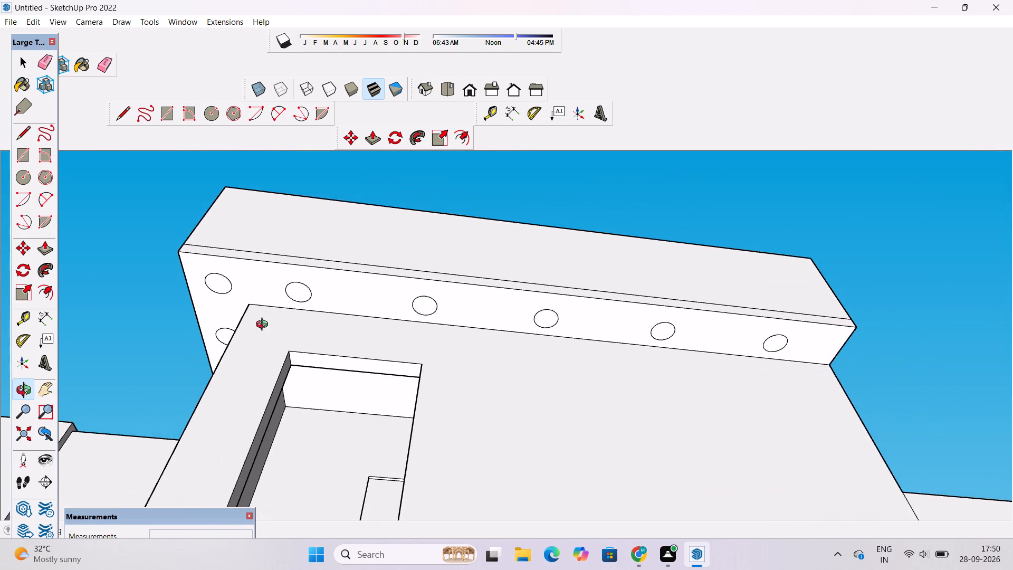
pyautogui.scroll(5, 279, 310)
pyautogui.keyDown('shift'); pyautogui.moveTo(300, 308); pyautogui.dragTo(278, 319); pyautogui.keyUp('shift')
pyautogui.scroll(3, 285, 313)
pyautogui.moveTo(312, 317); pyautogui.dragTo(315, 293)
pyautogui.keyDown('shift'); pyautogui.moveTo(315, 293); pyautogui.dragTo(279, 333); pyautogui.keyUp('shift')
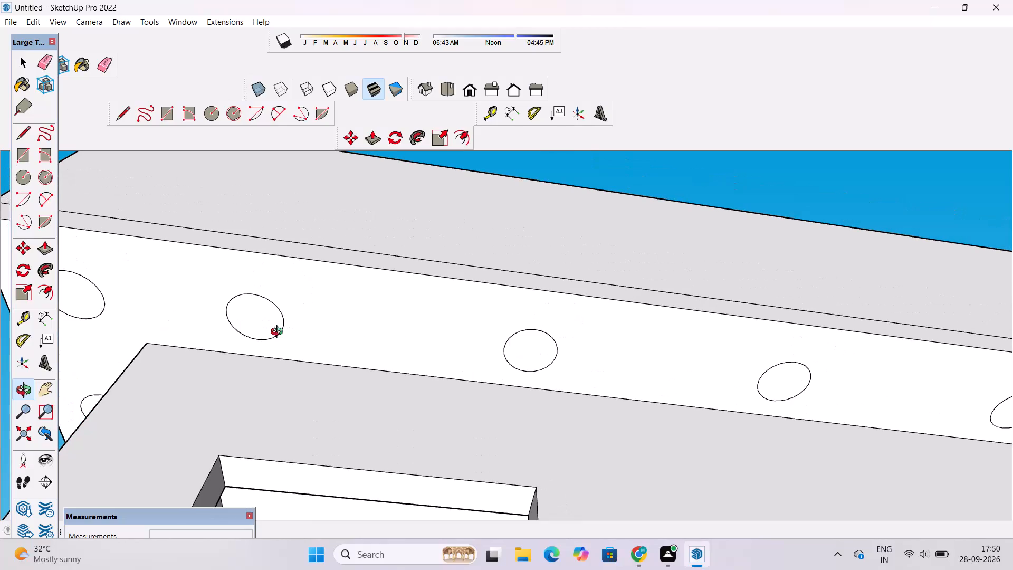
pyautogui.press('space')
pyautogui.doubleClick(263, 313)
pyautogui.press('m')
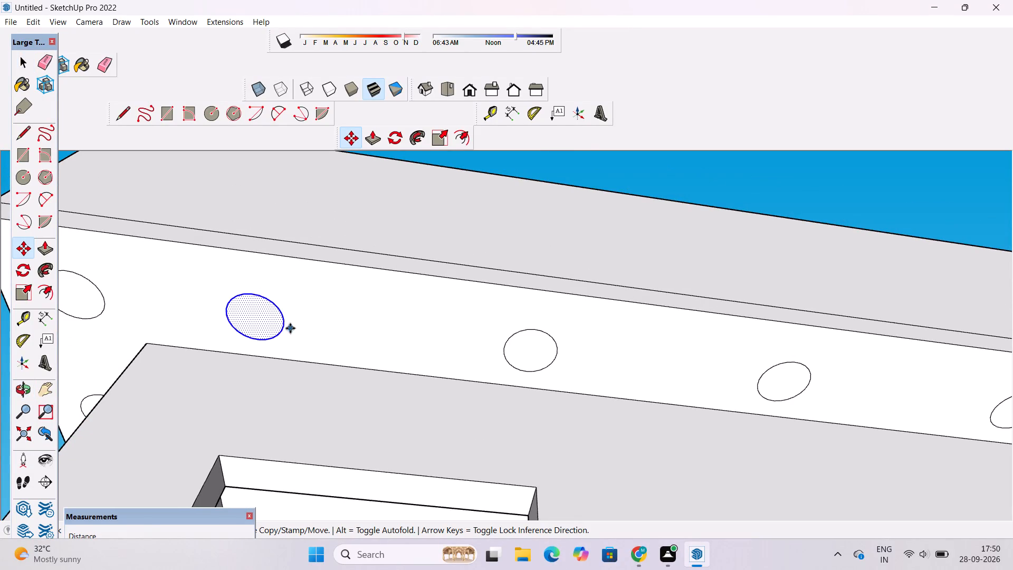
pyautogui.click(284, 322)
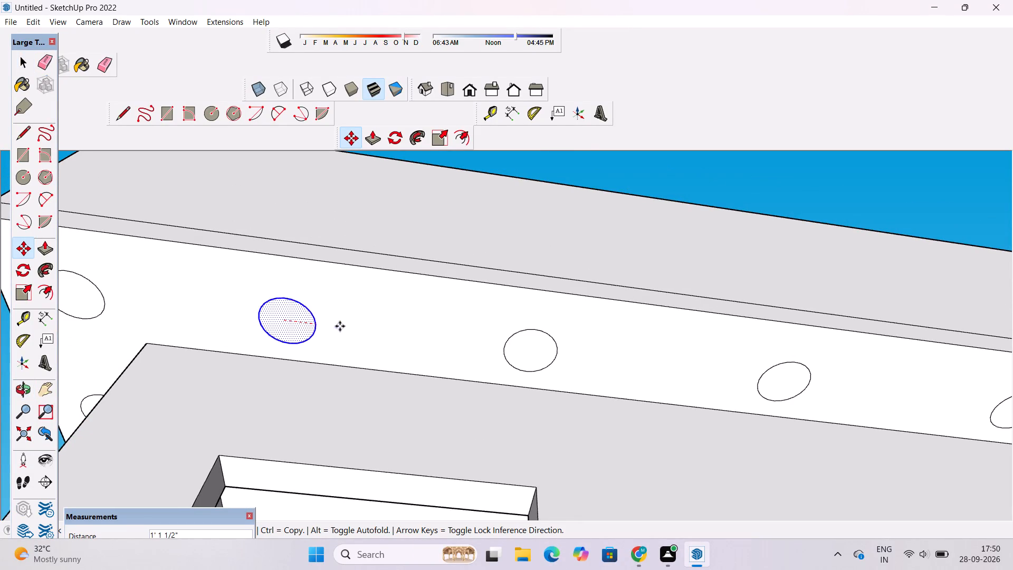
pyautogui.click(323, 330)
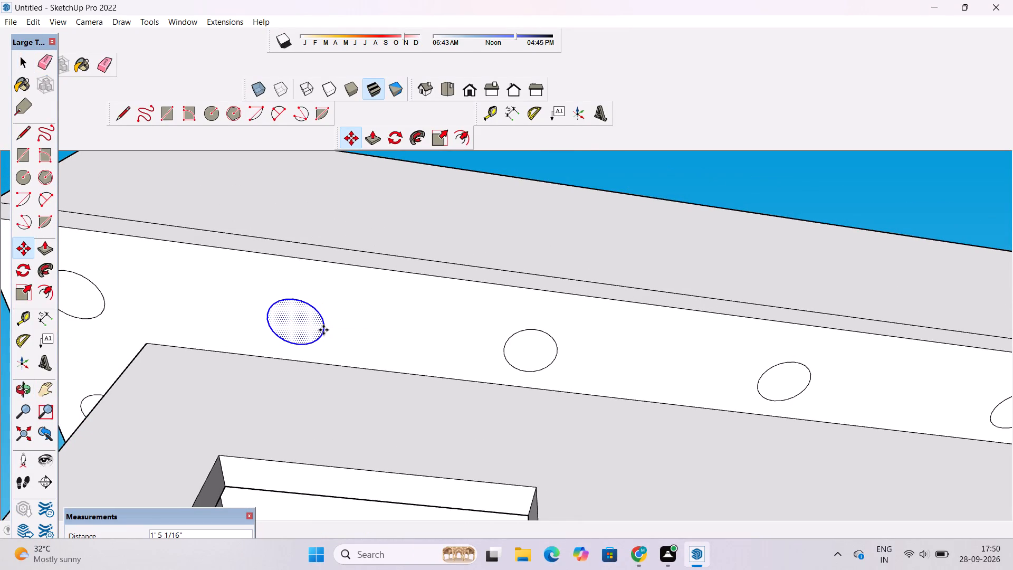
pyautogui.press('space')
pyautogui.scroll(-7, 219, 319)
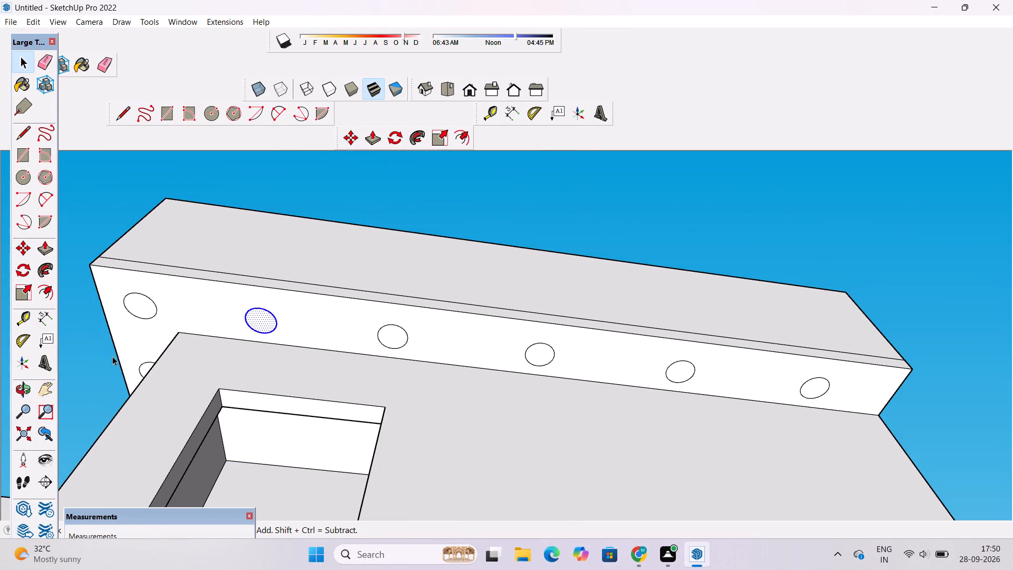
pyautogui.click(26, 393)
pyautogui.scroll(-4, 14, 355)
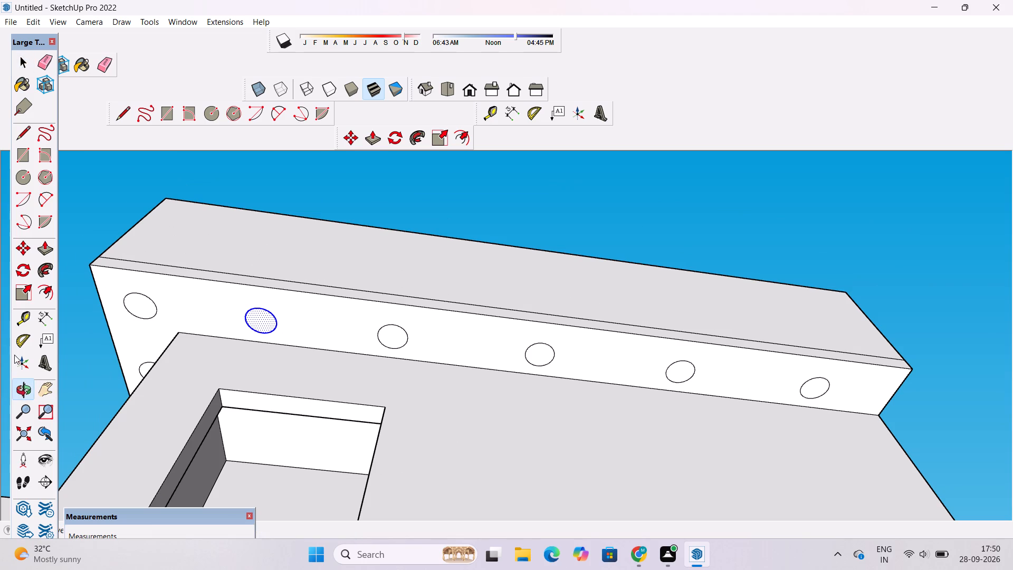
# Examine the light circles under the front overhang, the parapet and the roof edge from below, above and the far end.
pyautogui.scroll(-5, 41, 262)
pyautogui.click(17, 391)
pyautogui.scroll(-5, 163, 311)
pyautogui.moveTo(222, 254); pyautogui.dragTo(217, 395)
pyautogui.keyDown('shift'); pyautogui.moveTo(217, 395); pyautogui.dragTo(214, 319); pyautogui.keyUp('shift')
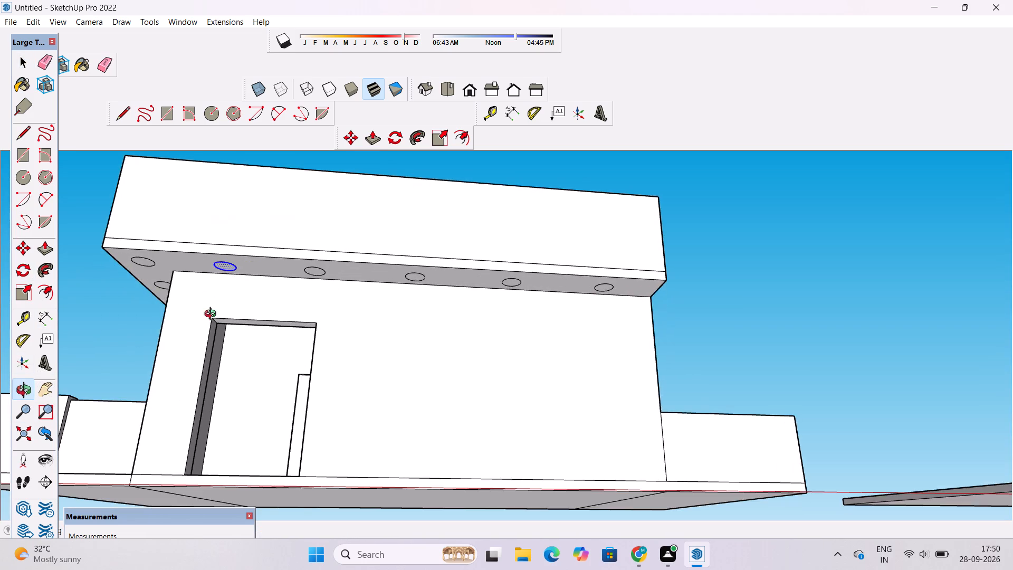
pyautogui.moveTo(213, 315); pyautogui.dragTo(228, 371)
pyautogui.scroll(-1, 220, 347)
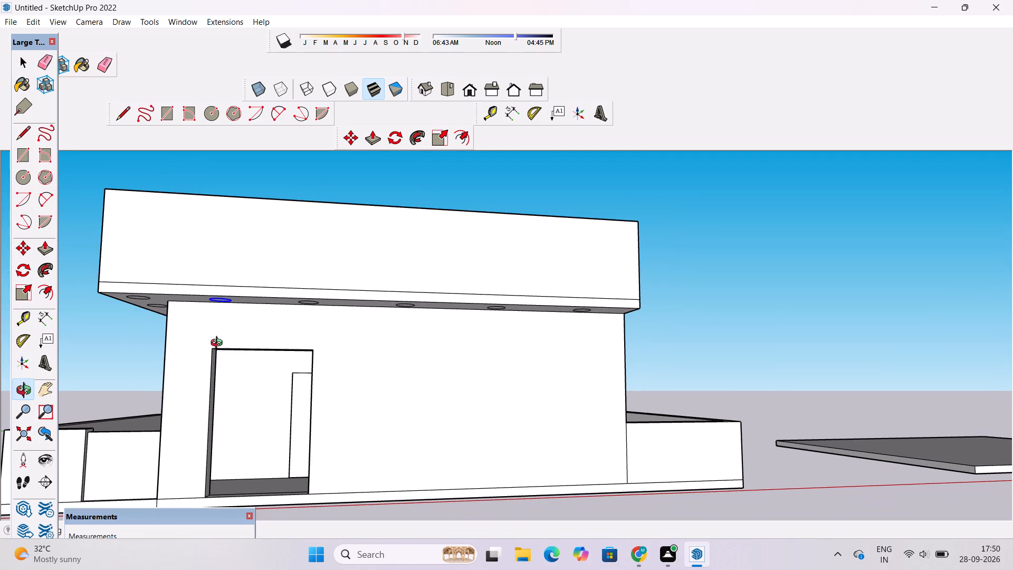
pyautogui.scroll(-3, 219, 344)
pyautogui.moveTo(233, 331); pyautogui.dragTo(225, 375)
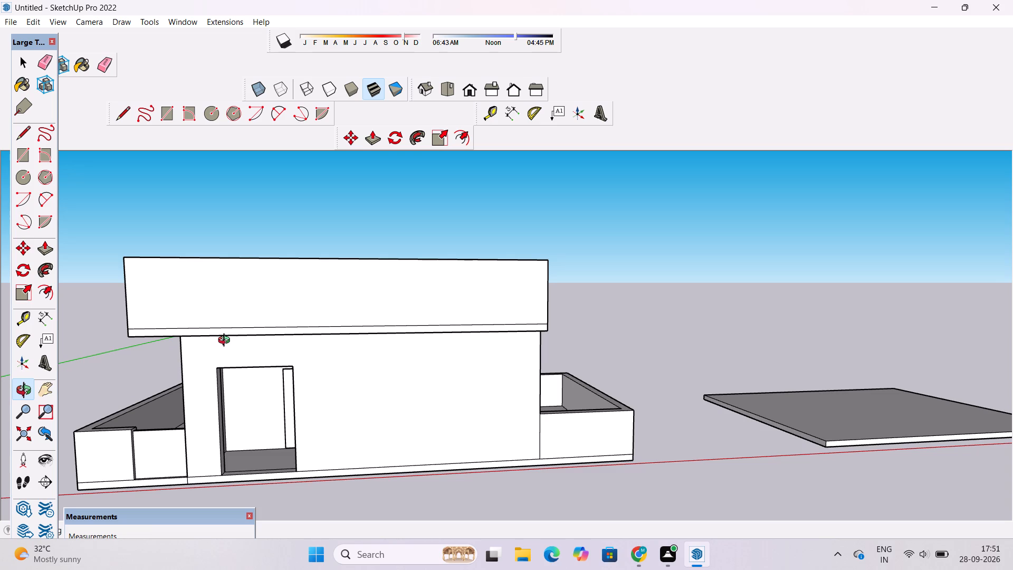
pyautogui.moveTo(308, 316); pyautogui.dragTo(297, 361)
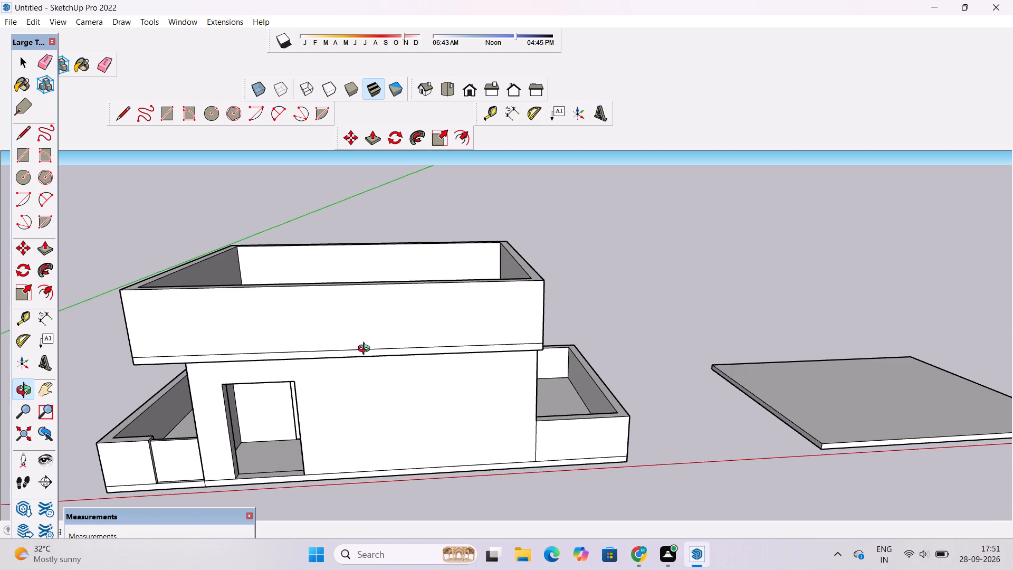
pyautogui.keyDown('shift'); pyautogui.moveTo(367, 349); pyautogui.dragTo(359, 364); pyautogui.keyUp('shift')
pyautogui.moveTo(359, 364); pyautogui.dragTo(330, 378)
pyautogui.keyDown('shift'); pyautogui.moveTo(330, 378); pyautogui.dragTo(348, 384); pyautogui.keyUp('shift')
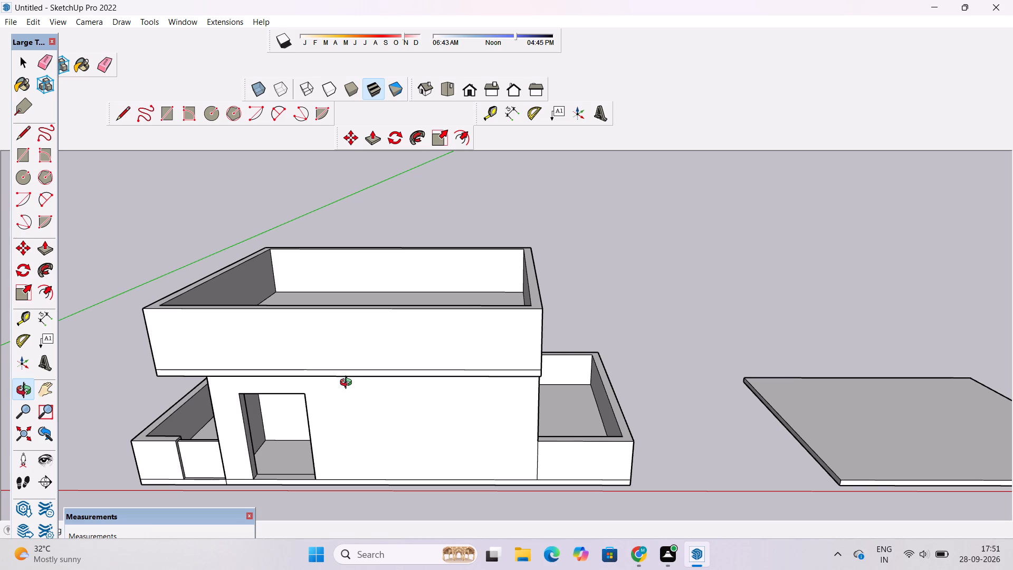
pyautogui.keyDown('shift'); pyautogui.moveTo(345, 390); pyautogui.dragTo(347, 381); pyautogui.keyUp('shift')
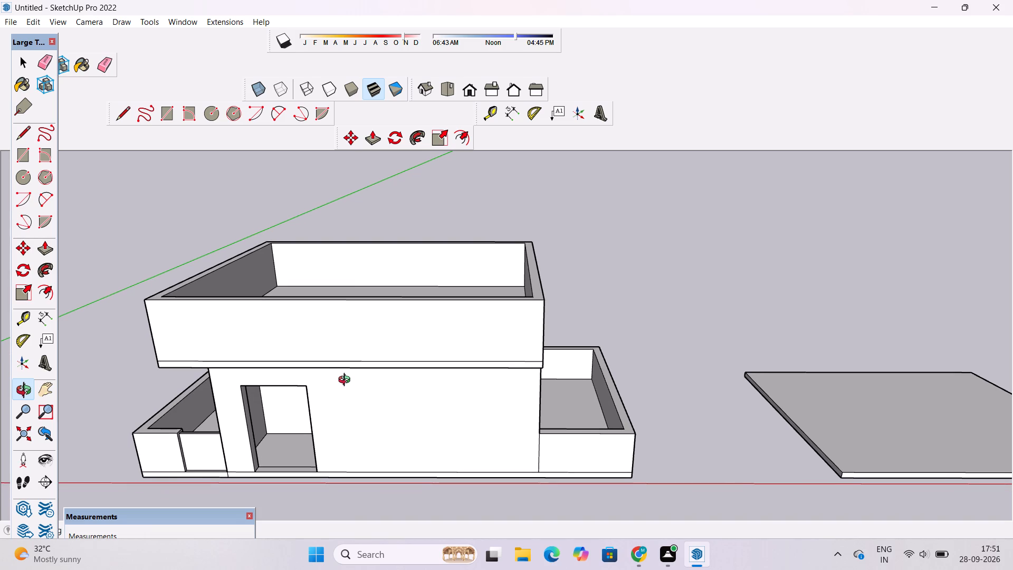
pyautogui.moveTo(283, 348); pyautogui.dragTo(322, 340)
pyautogui.moveTo(385, 349); pyautogui.dragTo(318, 354)
pyautogui.keyDown('shift'); pyautogui.moveTo(292, 354); pyautogui.dragTo(362, 366); pyautogui.keyUp('shift')
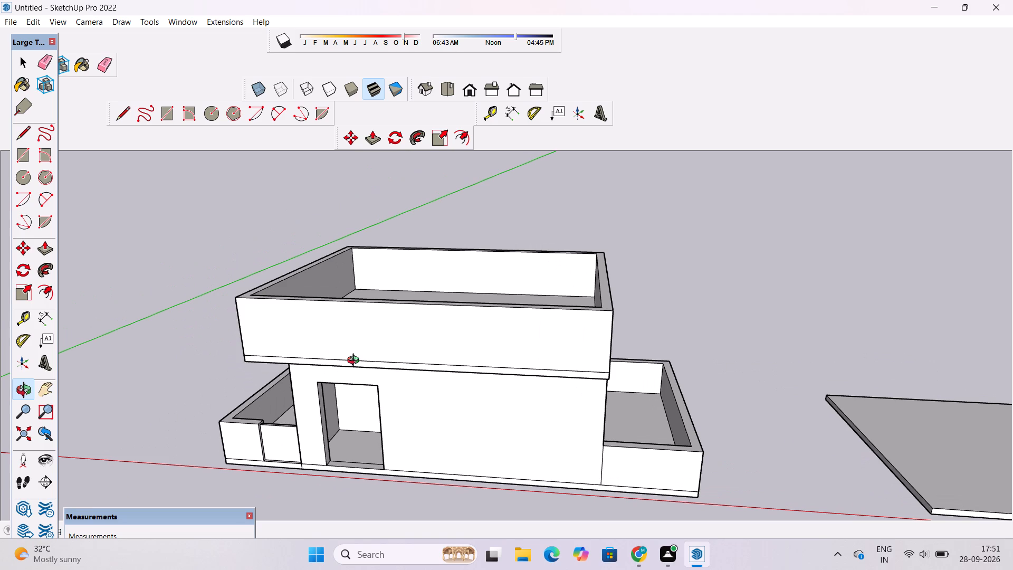
pyautogui.scroll(-1, 356, 362)
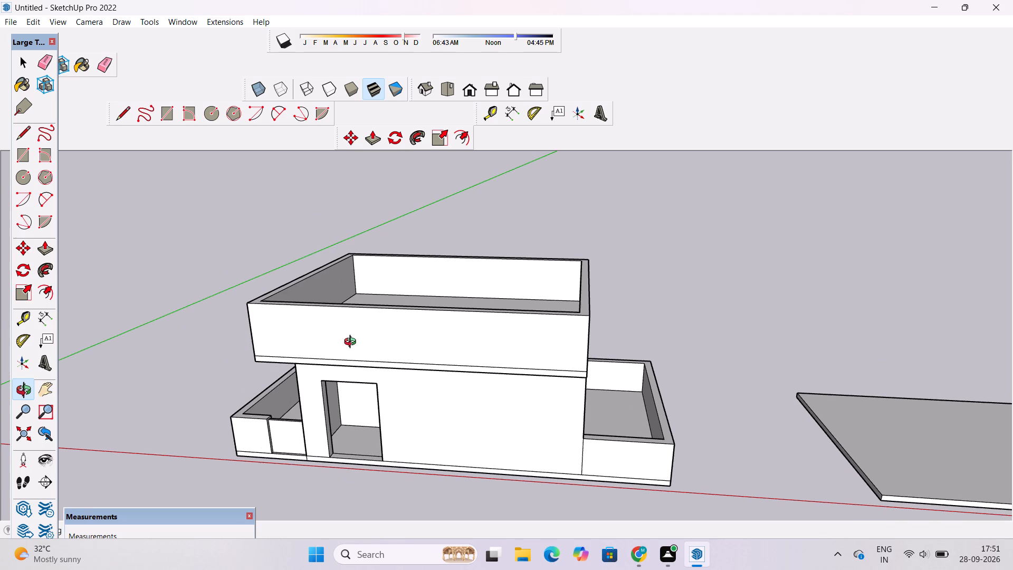
pyautogui.scroll(-2, 352, 343)
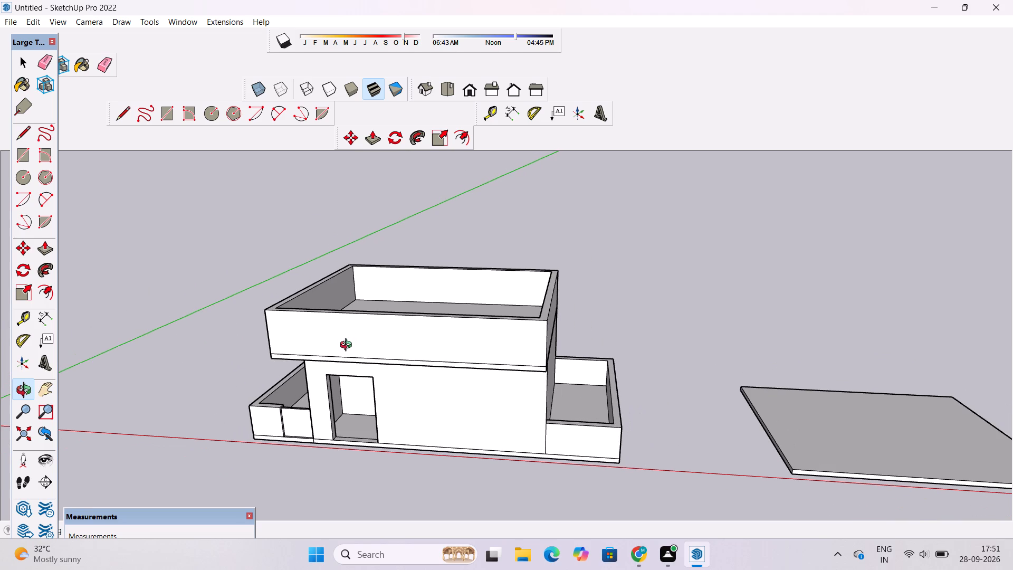
pyautogui.keyDown('shift'); pyautogui.moveTo(332, 347); pyautogui.dragTo(367, 374); pyautogui.keyUp('shift')
pyautogui.moveTo(390, 391); pyautogui.dragTo(420, 384)
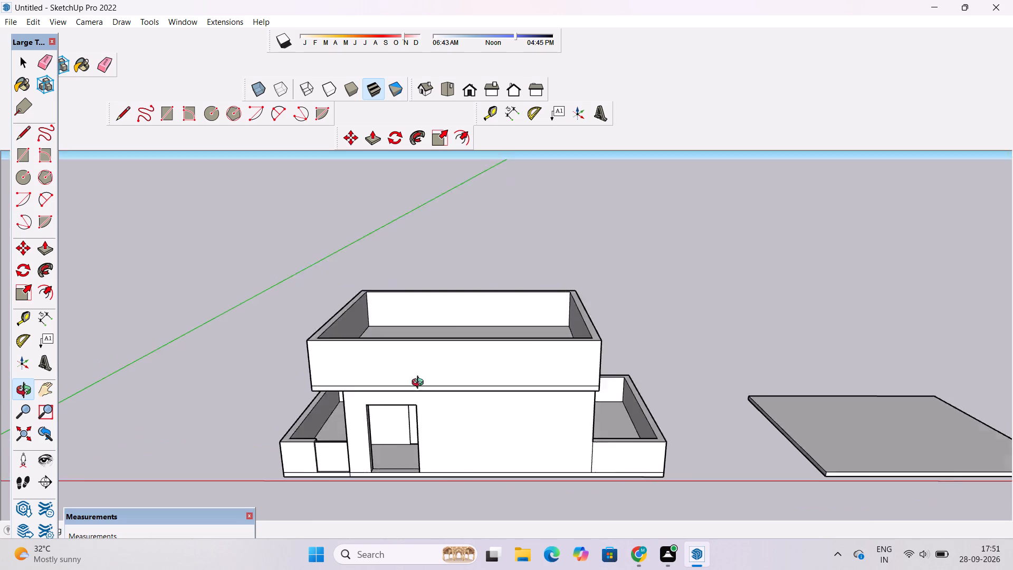
pyautogui.moveTo(420, 384); pyautogui.dragTo(489, 340)
pyautogui.scroll(4, 545, 316)
pyautogui.keyDown('shift'); pyautogui.moveTo(582, 365); pyautogui.dragTo(513, 364); pyautogui.keyUp('shift')
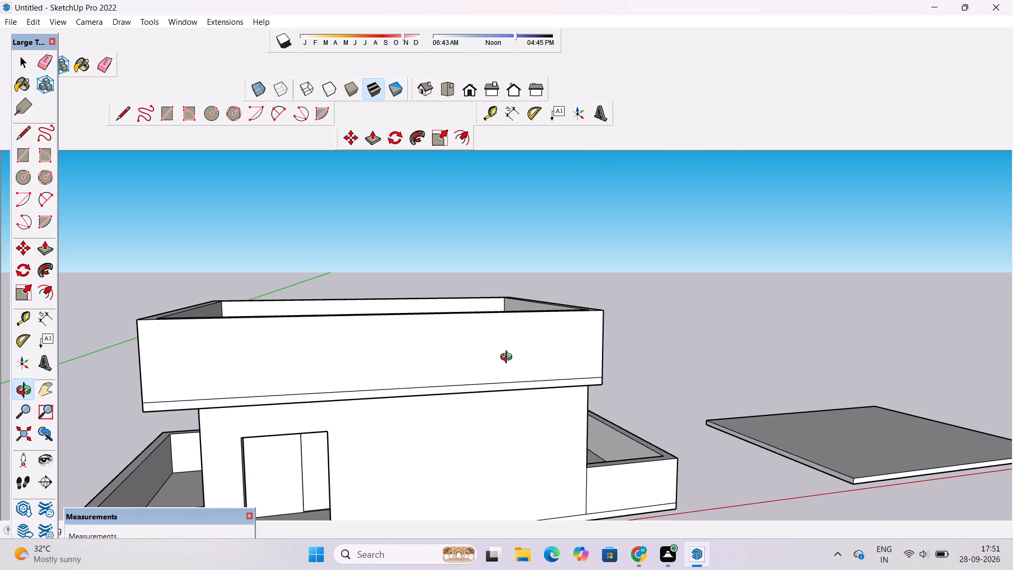
pyautogui.scroll(4, 502, 345)
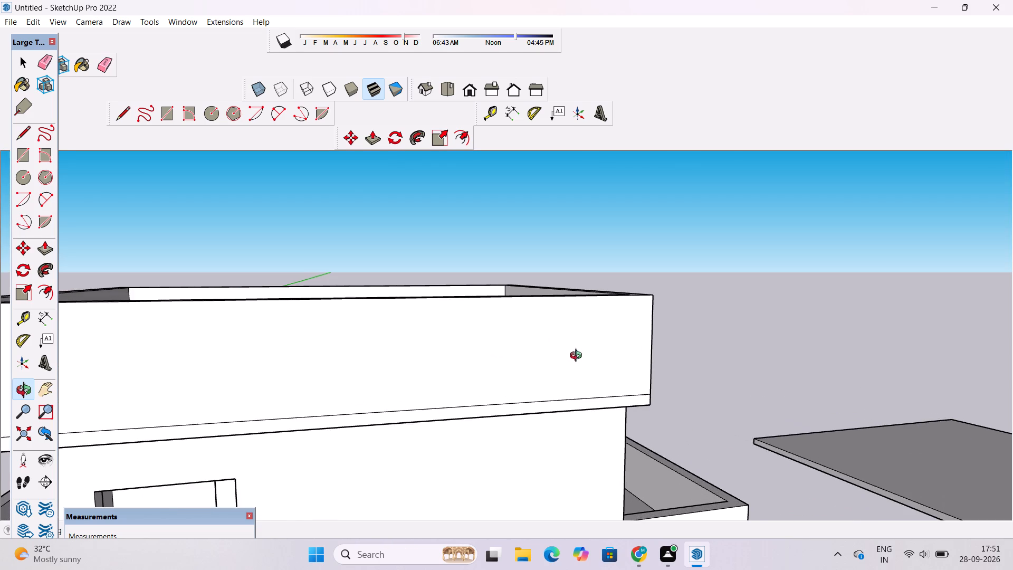
pyautogui.moveTo(580, 358); pyautogui.dragTo(475, 278)
pyautogui.moveTo(505, 341); pyautogui.dragTo(581, 374)
pyautogui.moveTo(604, 381); pyautogui.dragTo(288, 394)
pyautogui.moveTo(288, 394); pyautogui.dragTo(294, 384)
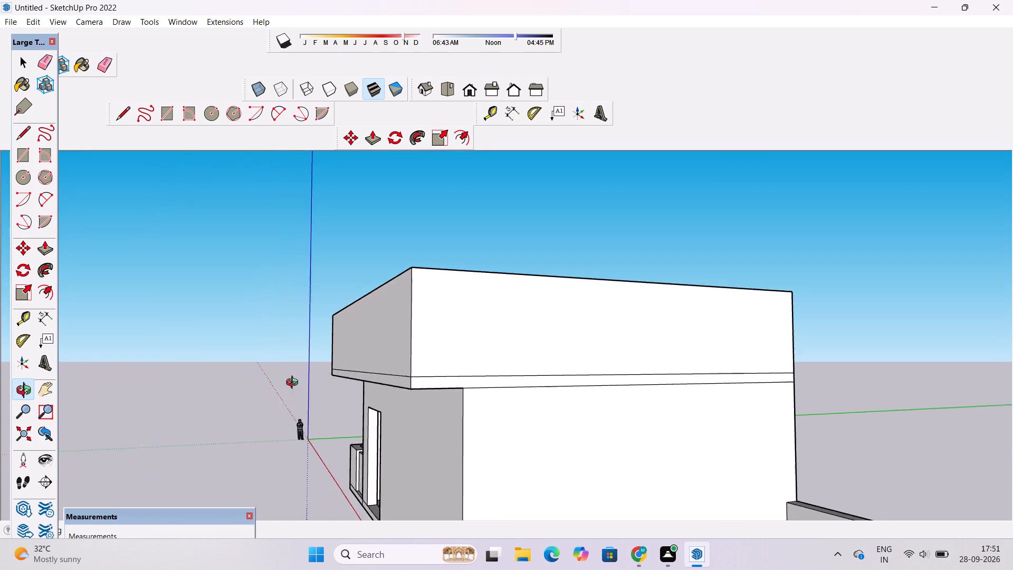
pyautogui.moveTo(294, 384); pyautogui.dragTo(301, 357)
pyautogui.scroll(-7, 312, 334)
pyautogui.moveTo(320, 324); pyautogui.dragTo(414, 302)
pyautogui.moveTo(368, 336); pyautogui.dragTo(408, 320)
# Deselect the second light circle under the front overhang.
pyautogui.press('space')
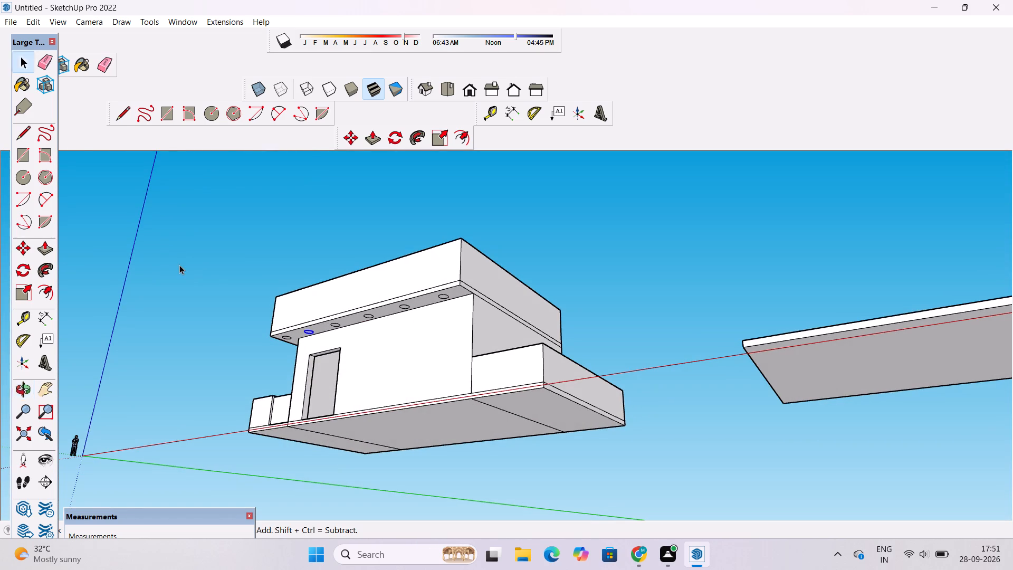
pyautogui.click(179, 265)
# Erase the horizontal seam lines between roof slab and parapet on the front face and the door-side end face.
pyautogui.press('o')
pyautogui.scroll(-7, 286, 280)
pyautogui.moveTo(305, 309); pyautogui.dragTo(404, 475)
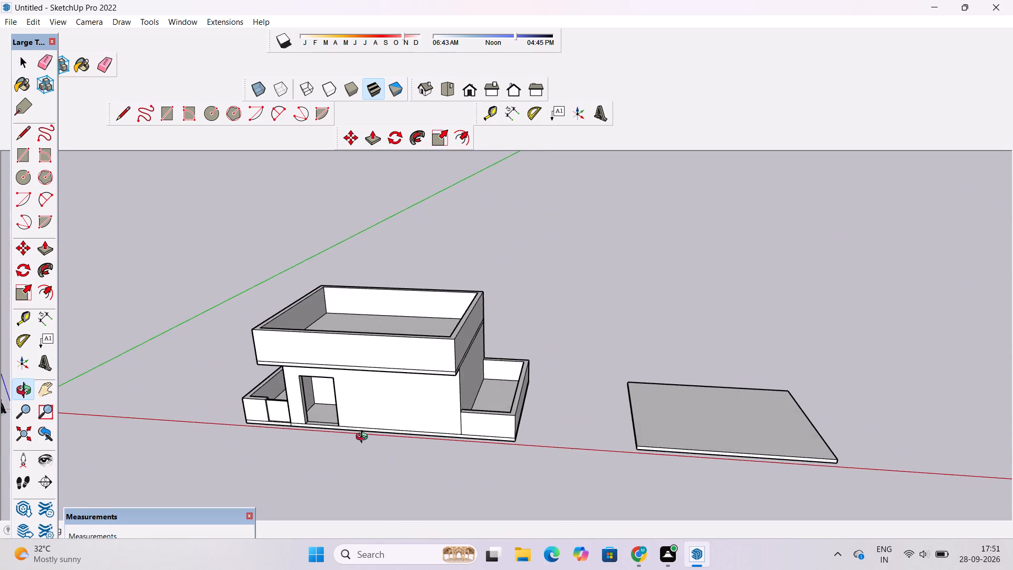
pyautogui.scroll(1, 333, 412)
pyautogui.moveTo(307, 393); pyautogui.dragTo(370, 374)
pyautogui.scroll(4, 217, 345)
pyautogui.moveTo(238, 348); pyautogui.dragTo(269, 333)
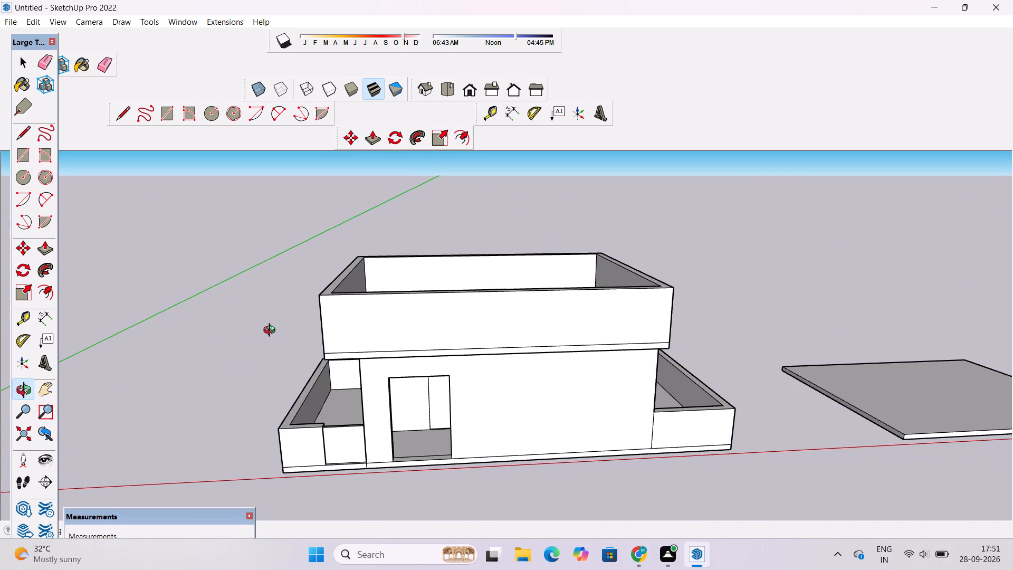
pyautogui.scroll(2, 272, 331)
pyautogui.moveTo(300, 364); pyautogui.dragTo(432, 348)
pyautogui.scroll(4, 432, 357)
pyautogui.keyDown('shift'); pyautogui.moveTo(431, 357); pyautogui.dragTo(396, 361); pyautogui.keyUp('shift')
pyautogui.press('e')
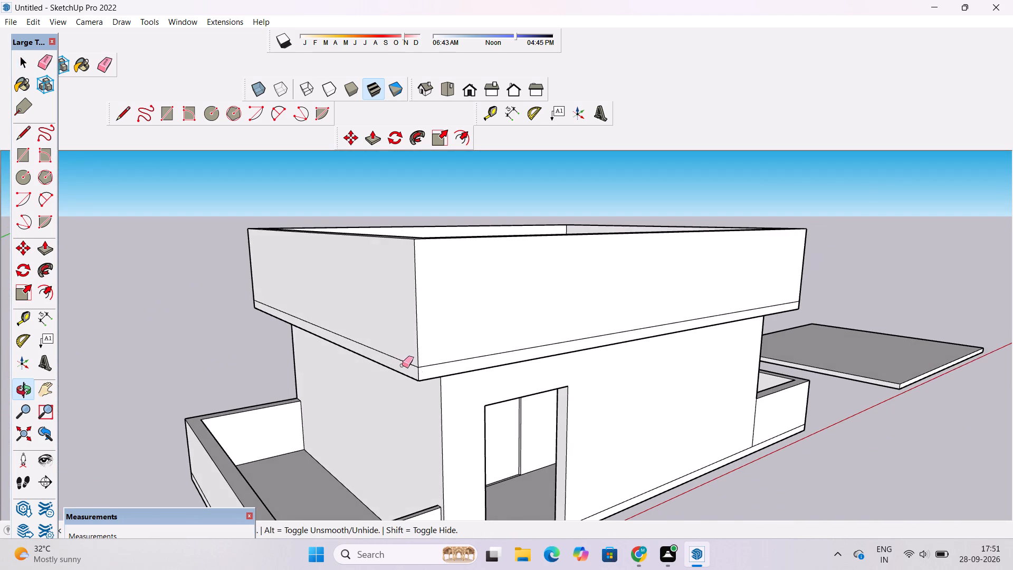
pyautogui.scroll(3, 427, 371)
pyautogui.moveTo(443, 355); pyautogui.dragTo(444, 362)
pyautogui.moveTo(388, 351); pyautogui.dragTo(389, 356)
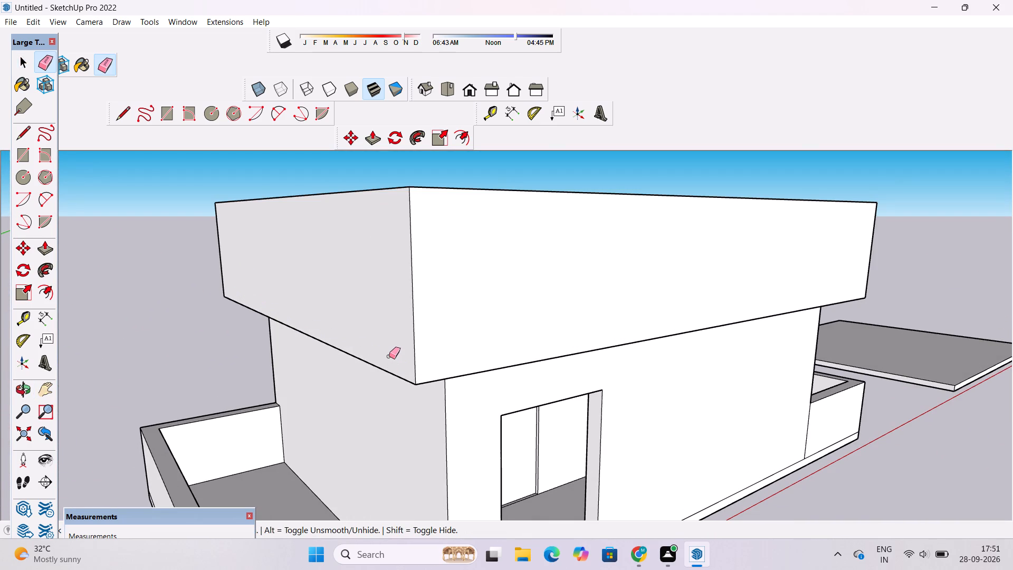
# Erase the roof-to-parapet seam lines and the short vertical line near the door-side corner on the rear face.
pyautogui.press('o')
pyautogui.scroll(-5, 387, 356)
pyautogui.moveTo(357, 321); pyautogui.dragTo(472, 540)
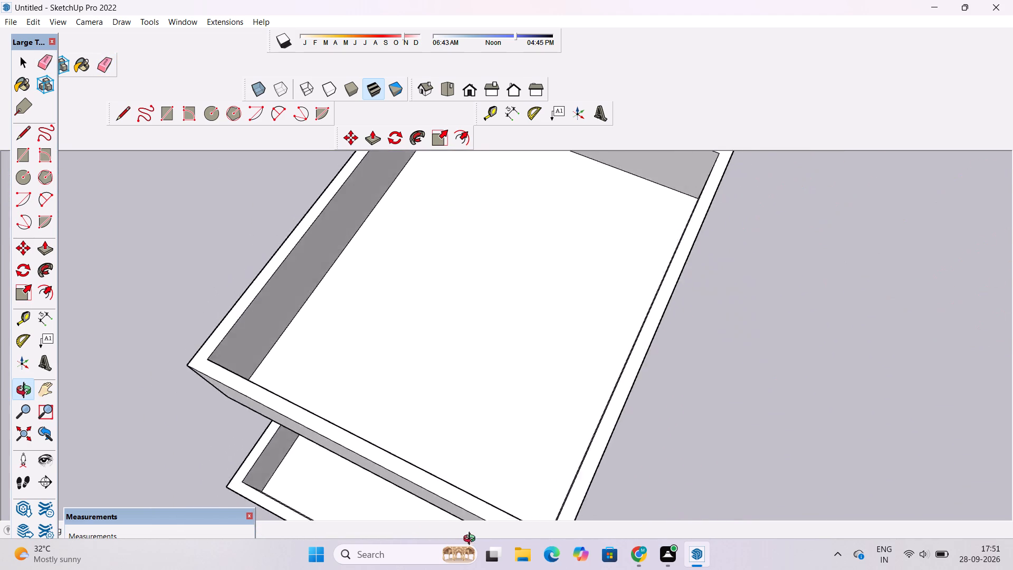
pyautogui.moveTo(472, 540); pyautogui.dragTo(694, 294)
pyautogui.moveTo(267, 365); pyautogui.dragTo(323, 375)
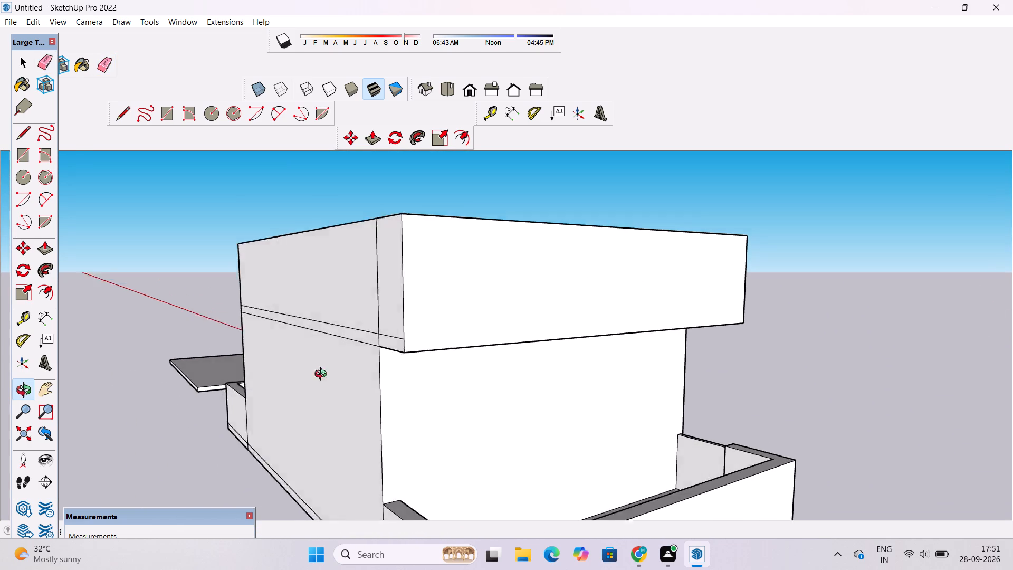
pyautogui.moveTo(323, 375); pyautogui.dragTo(331, 375)
pyautogui.press('e')
pyautogui.moveTo(453, 312); pyautogui.dragTo(436, 345)
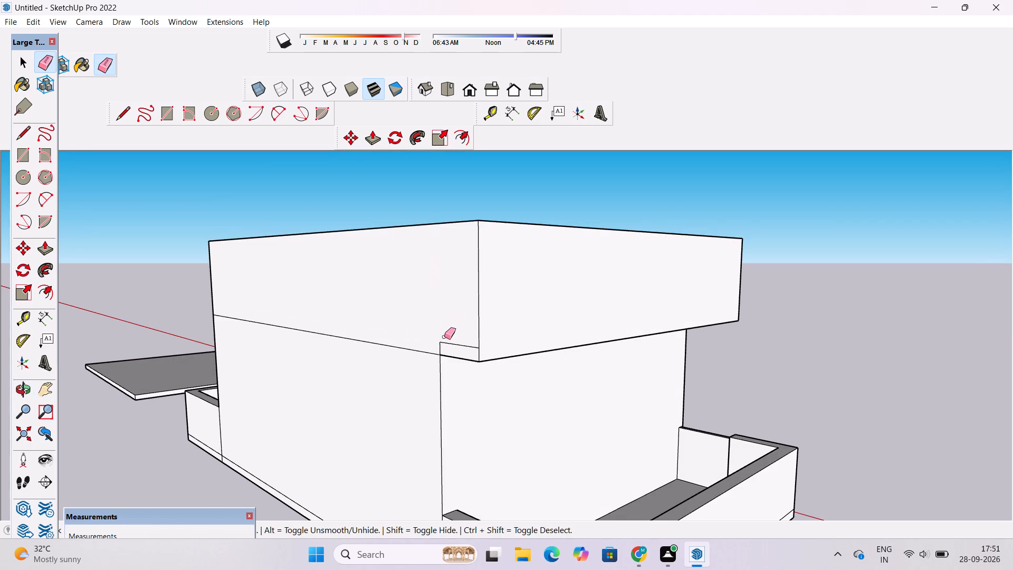
pyautogui.click(447, 341)
pyautogui.moveTo(444, 341); pyautogui.dragTo(441, 346)
# Erase the horizontal seam line between roof slab and parapet on the end face away from the door.
pyautogui.press('o')
pyautogui.scroll(-7, 419, 343)
pyautogui.scroll(2, 381, 358)
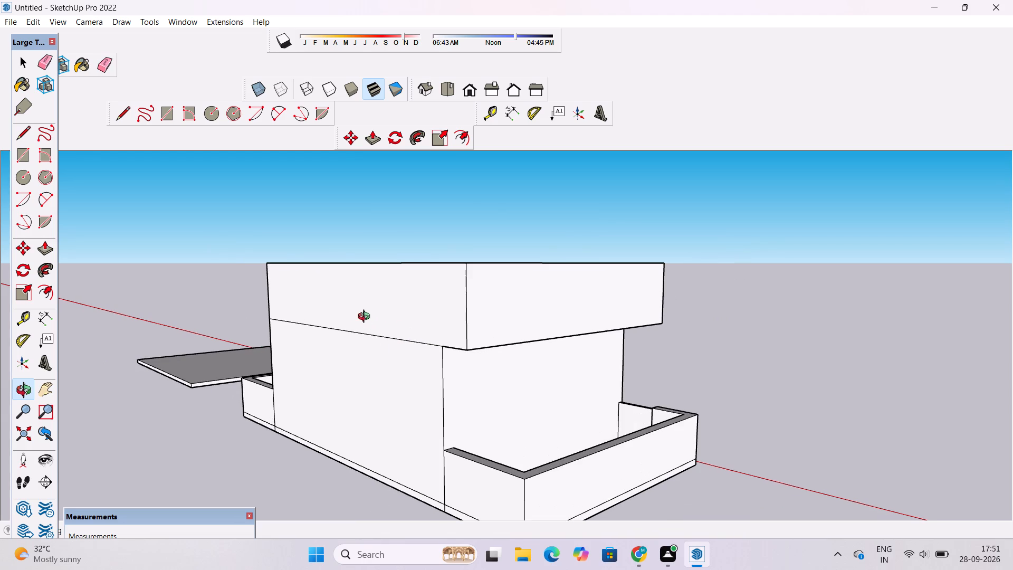
pyautogui.scroll(-3, 228, 327)
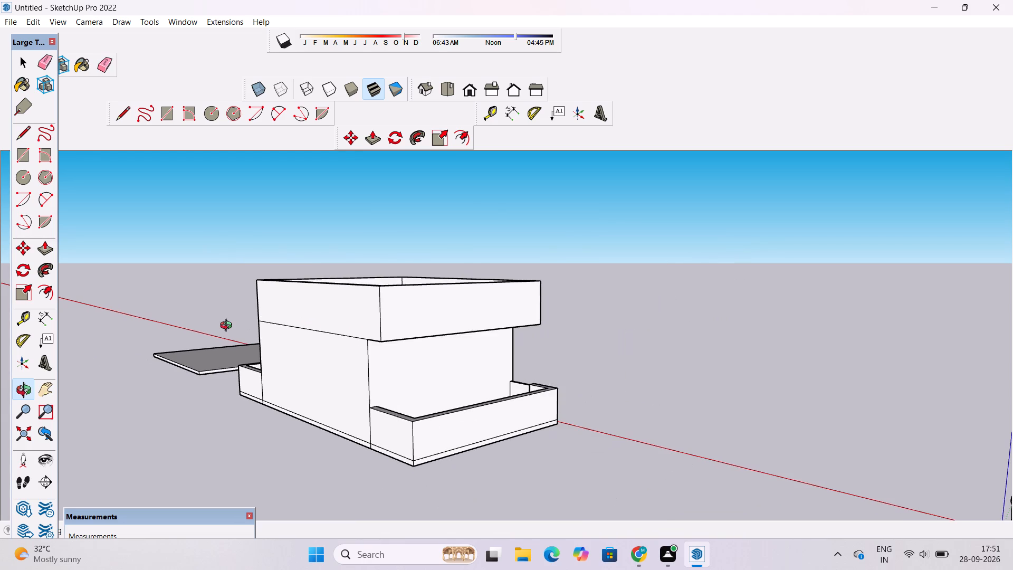
pyautogui.moveTo(216, 331); pyautogui.dragTo(596, 349)
pyautogui.scroll(4, 438, 396)
pyautogui.press('e')
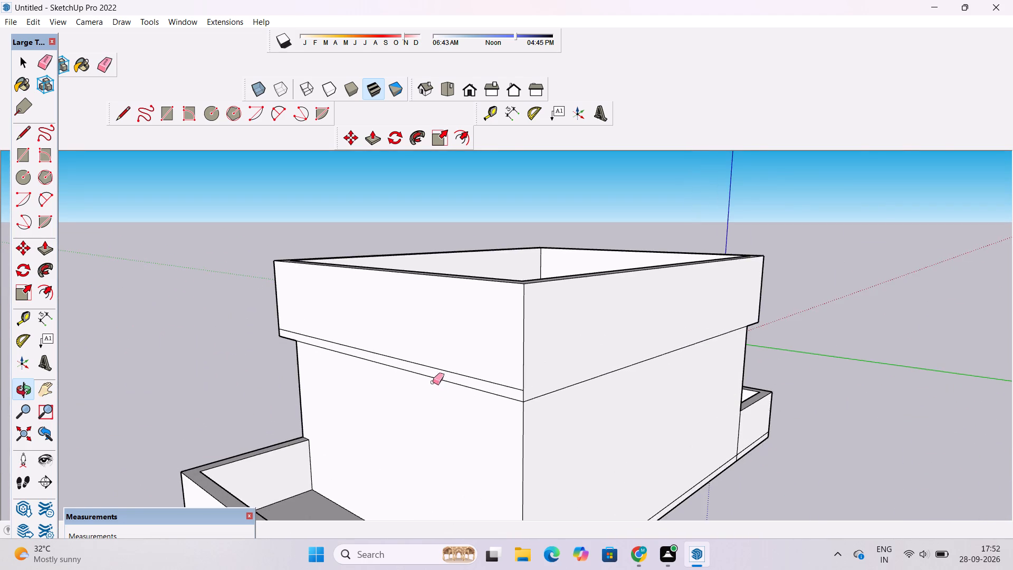
pyautogui.scroll(5, 433, 382)
pyautogui.moveTo(445, 356); pyautogui.dragTo(448, 364)
# Examine the cleaned parapet faces and the overall house from the rear, both ends and the front.
pyautogui.scroll(-3, 441, 367)
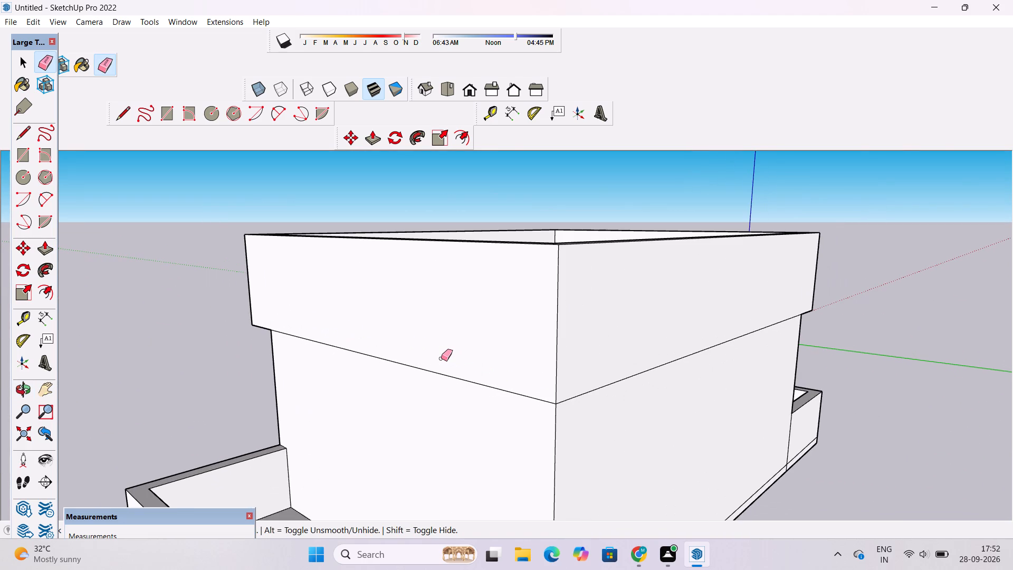
pyautogui.press('o')
pyautogui.scroll(-3, 441, 358)
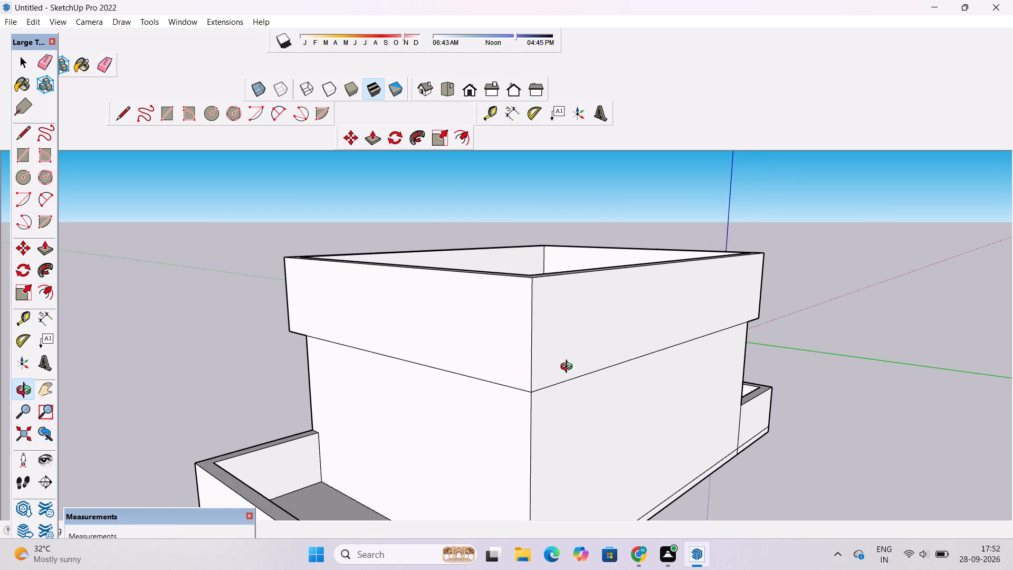
pyautogui.moveTo(595, 365); pyautogui.dragTo(411, 387)
pyautogui.moveTo(519, 381); pyautogui.dragTo(482, 386)
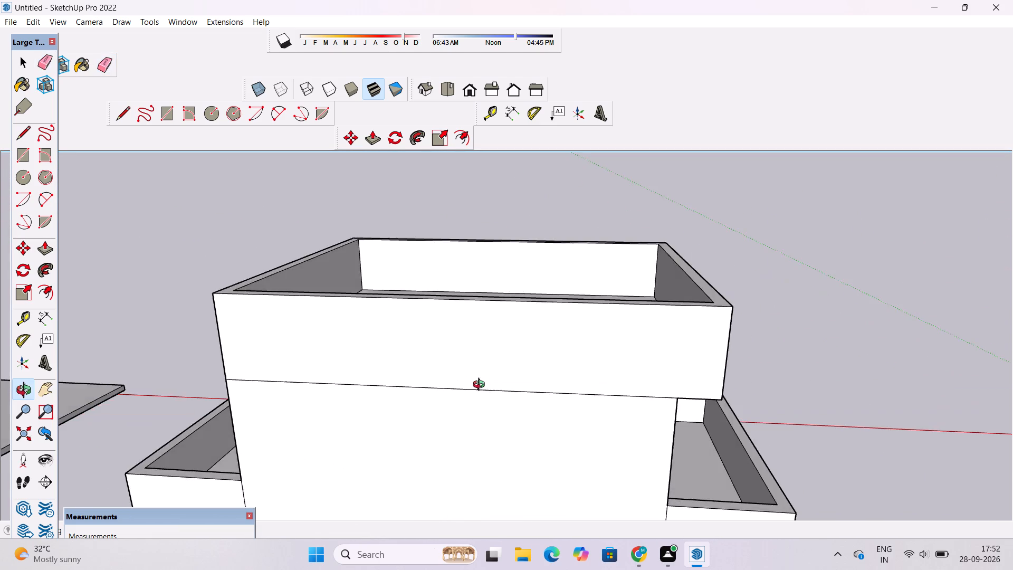
pyautogui.scroll(-6, 477, 384)
pyautogui.moveTo(594, 375); pyautogui.dragTo(469, 389)
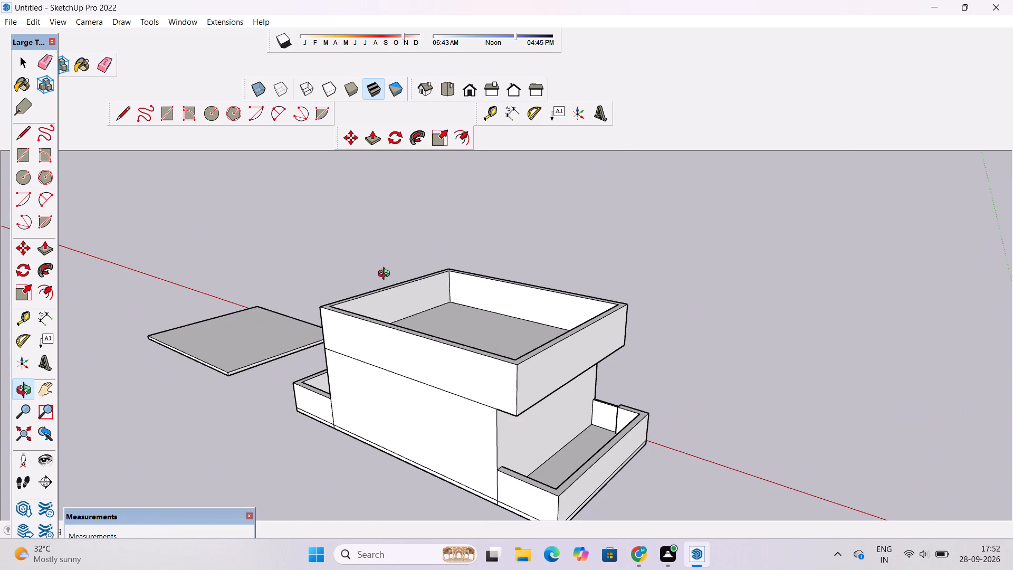
pyautogui.moveTo(522, 408); pyautogui.dragTo(439, 411)
pyautogui.keyDown('shift'); pyautogui.moveTo(519, 414); pyautogui.dragTo(436, 421); pyautogui.keyUp('shift')
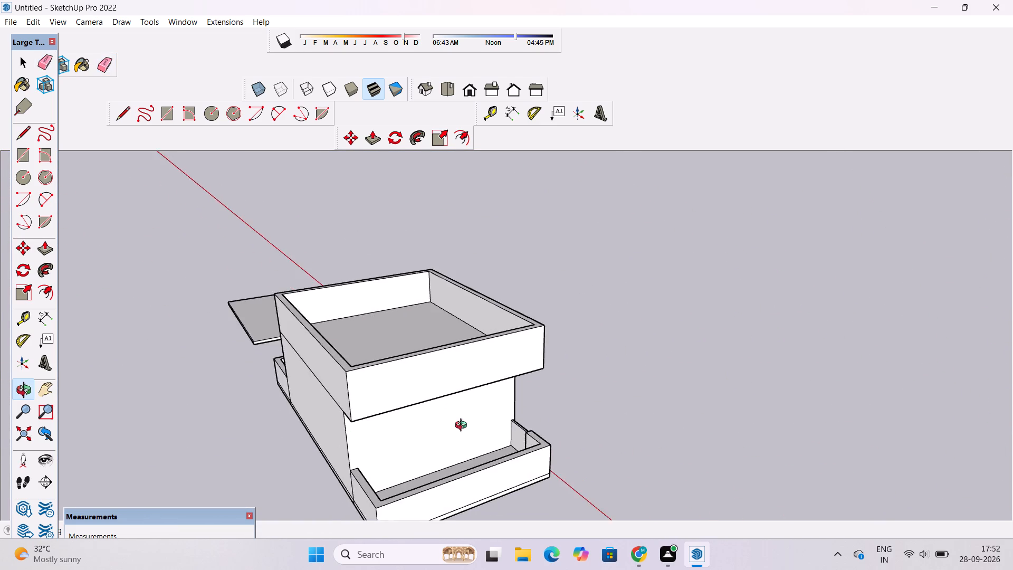
pyautogui.moveTo(463, 426); pyautogui.dragTo(274, 430)
pyautogui.scroll(-3, 380, 423)
pyautogui.moveTo(444, 426); pyautogui.dragTo(380, 420)
pyautogui.keyDown('shift'); pyautogui.moveTo(382, 422); pyautogui.dragTo(386, 413); pyautogui.keyUp('shift')
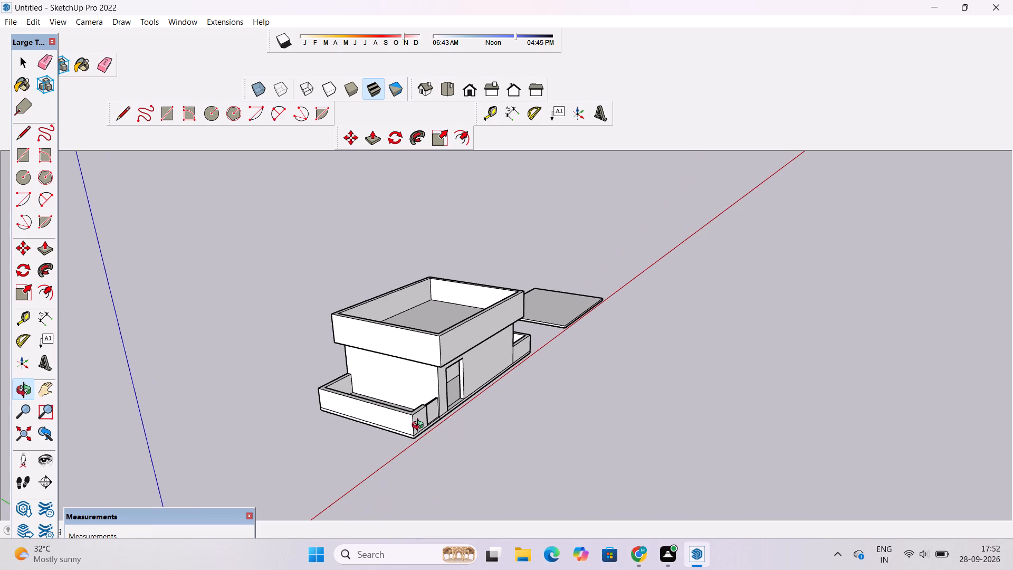
pyautogui.moveTo(414, 430); pyautogui.dragTo(312, 424)
pyautogui.scroll(3, 503, 379)
pyautogui.moveTo(523, 387); pyautogui.dragTo(389, 387)
pyautogui.keyDown('shift'); pyautogui.moveTo(390, 382); pyautogui.dragTo(386, 400); pyautogui.keyUp('shift')
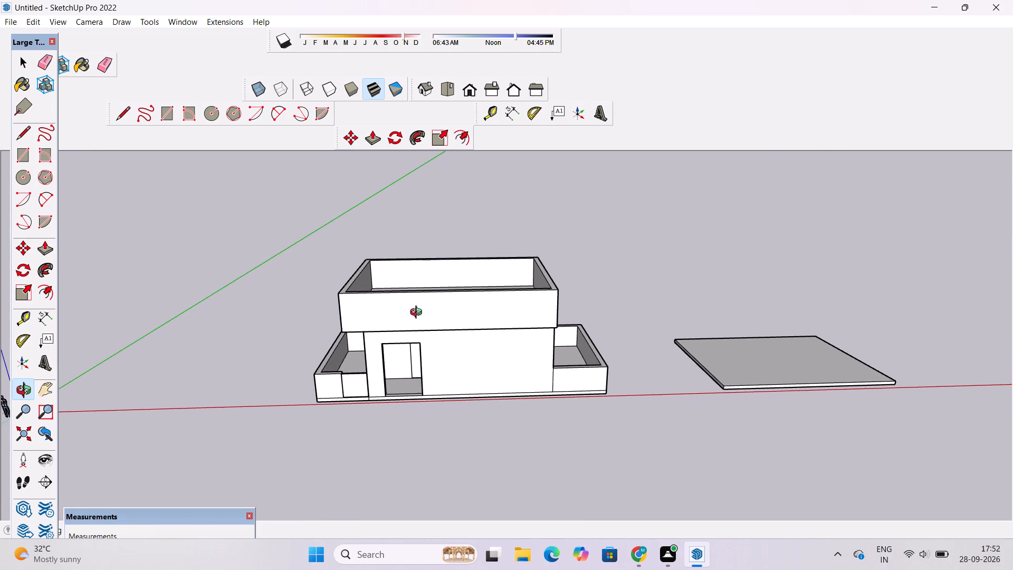
pyautogui.keyDown('shift'); pyautogui.moveTo(550, 338); pyautogui.dragTo(551, 332); pyautogui.keyUp('shift')
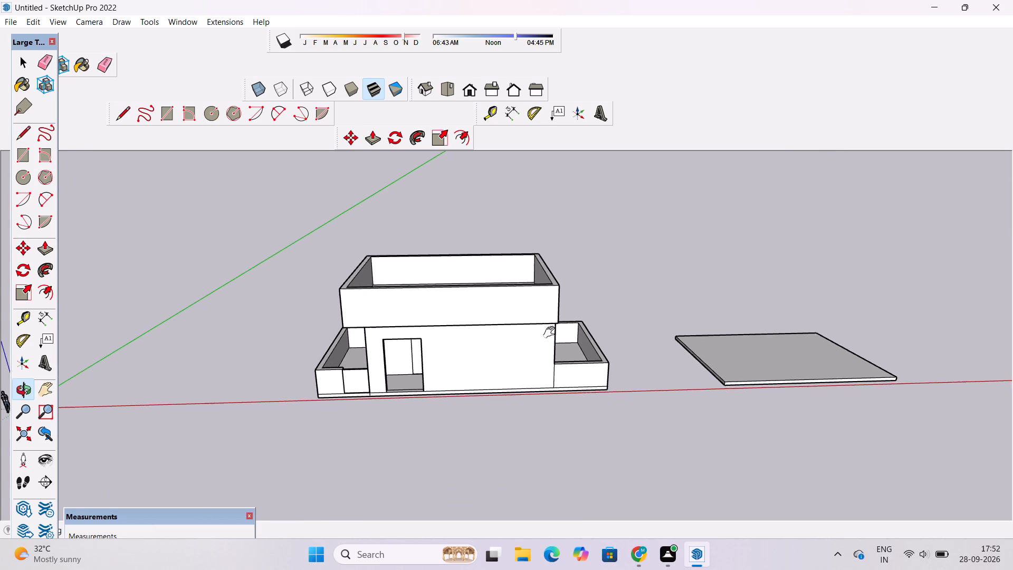
pyautogui.keyDown('shift'); pyautogui.moveTo(551, 332); pyautogui.dragTo(555, 324); pyautogui.keyUp('shift')
pyautogui.scroll(1, 528, 323)
pyautogui.moveTo(521, 329); pyautogui.dragTo(518, 322)
pyautogui.scroll(2, 517, 310)
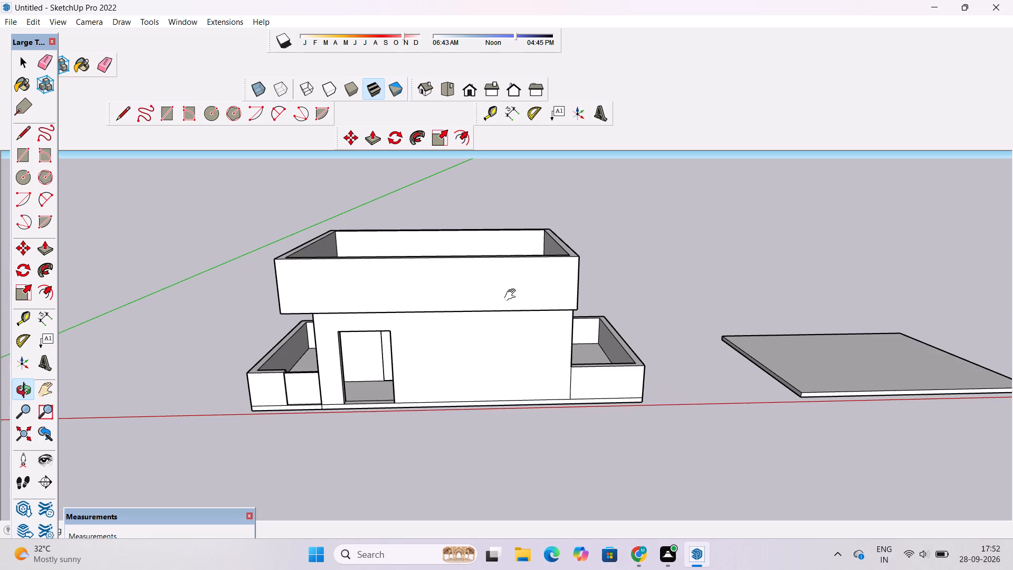
# Place a vertical guide on the front wall 9' from the door opening's edge, toward the middle of the wall.
pyautogui.keyDown('shift'); pyautogui.click(512, 295); pyautogui.keyUp('shift')
pyautogui.scroll(1, 512, 298)
pyautogui.moveTo(513, 299); pyautogui.dragTo(522, 315)
pyautogui.moveTo(523, 326); pyautogui.dragTo(521, 320)
pyautogui.keyDown('shift'); pyautogui.moveTo(521, 319); pyautogui.dragTo(519, 336); pyautogui.keyUp('shift')
pyautogui.scroll(1, 519, 336)
pyautogui.moveTo(519, 336); pyautogui.dragTo(515, 317)
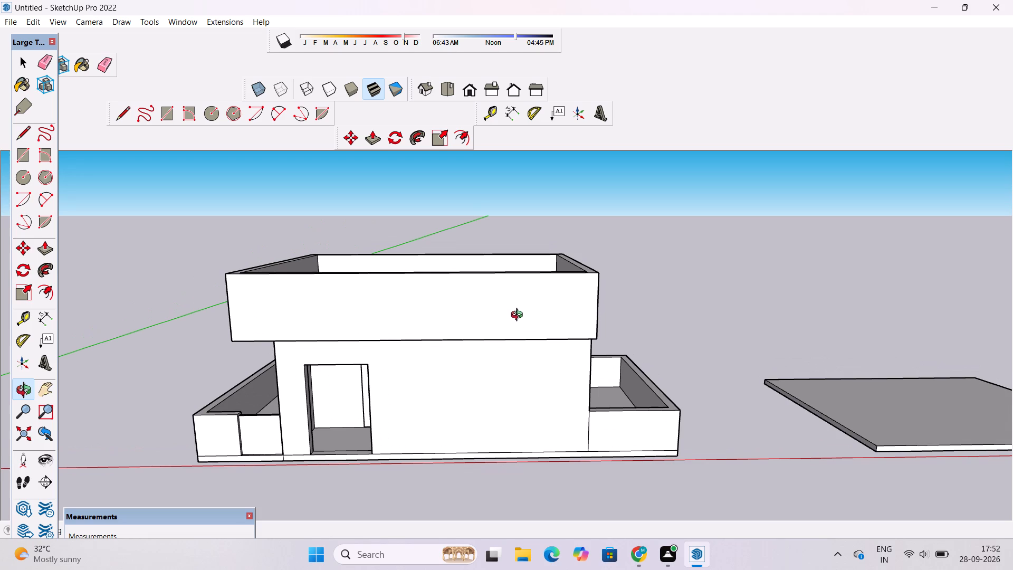
pyautogui.scroll(-1, 520, 319)
pyautogui.scroll(1, 520, 319)
pyautogui.keyDown('shift'); pyautogui.moveTo(528, 322); pyautogui.dragTo(523, 320); pyautogui.keyUp('shift')
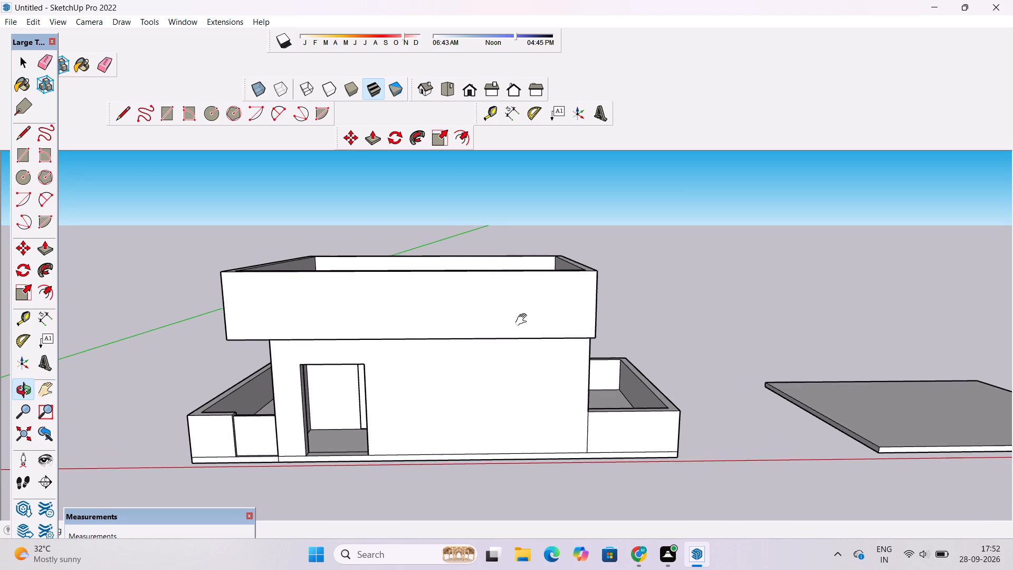
pyautogui.keyDown('shift'); pyautogui.moveTo(523, 320); pyautogui.dragTo(518, 296); pyautogui.keyUp('shift')
pyautogui.keyDown('shift'); pyautogui.moveTo(468, 340); pyautogui.dragTo(508, 320); pyautogui.keyUp('shift')
pyautogui.scroll(3, 532, 375)
pyautogui.moveTo(459, 396); pyautogui.dragTo(457, 354)
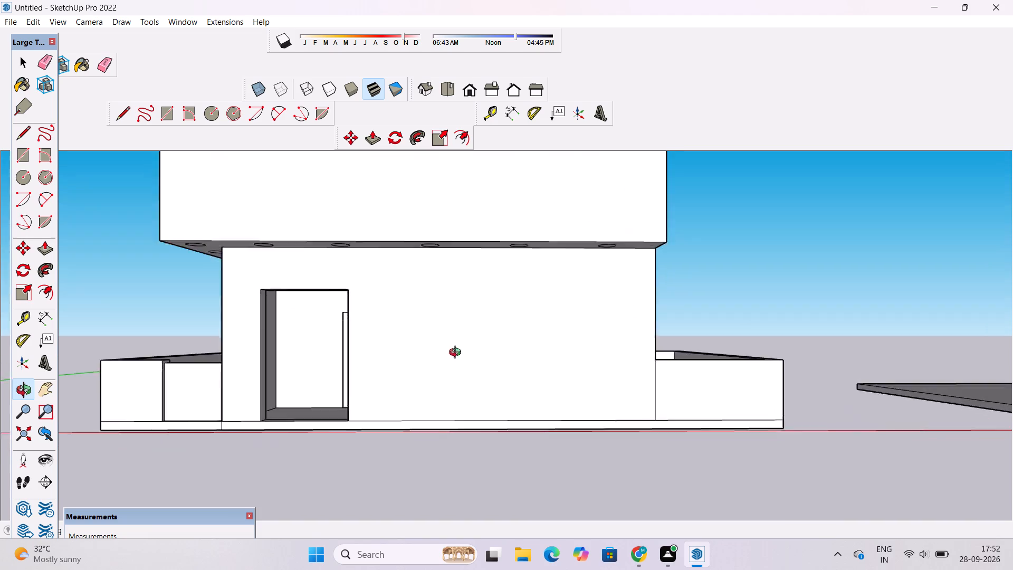
pyautogui.moveTo(457, 354); pyautogui.dragTo(457, 341)
pyautogui.keyDown('shift'); pyautogui.moveTo(378, 358); pyautogui.dragTo(398, 350); pyautogui.keyUp('shift')
pyautogui.press('t')
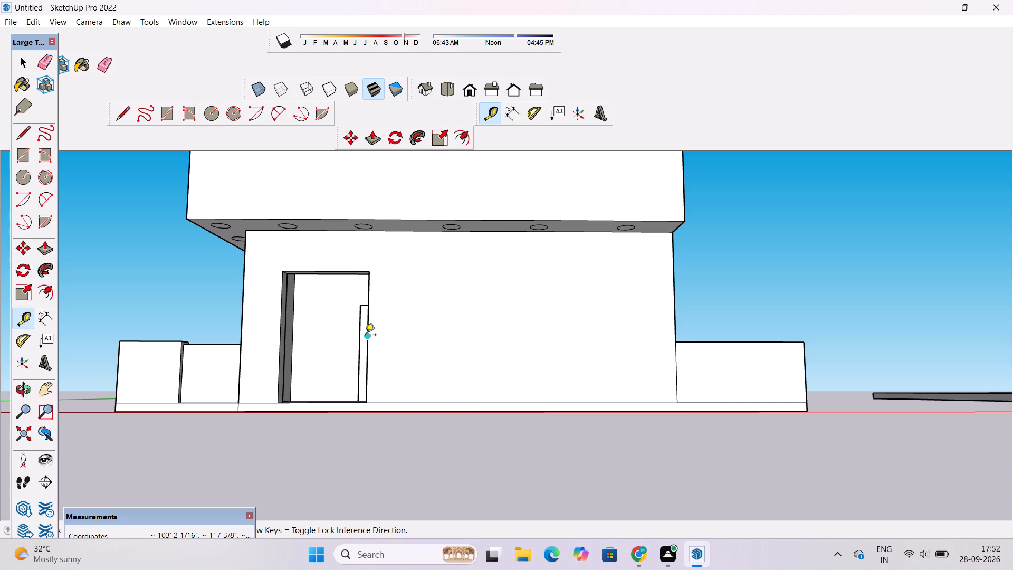
pyautogui.click(366, 338)
pyautogui.scroll(-2, 407, 327)
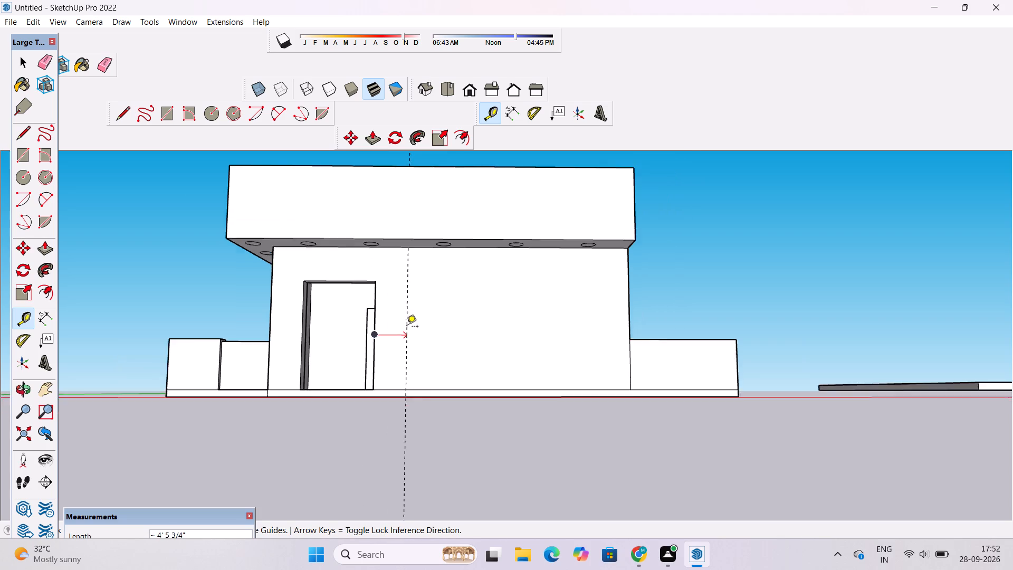
pyautogui.scroll(-2, 407, 327)
pyautogui.scroll(3, 426, 327)
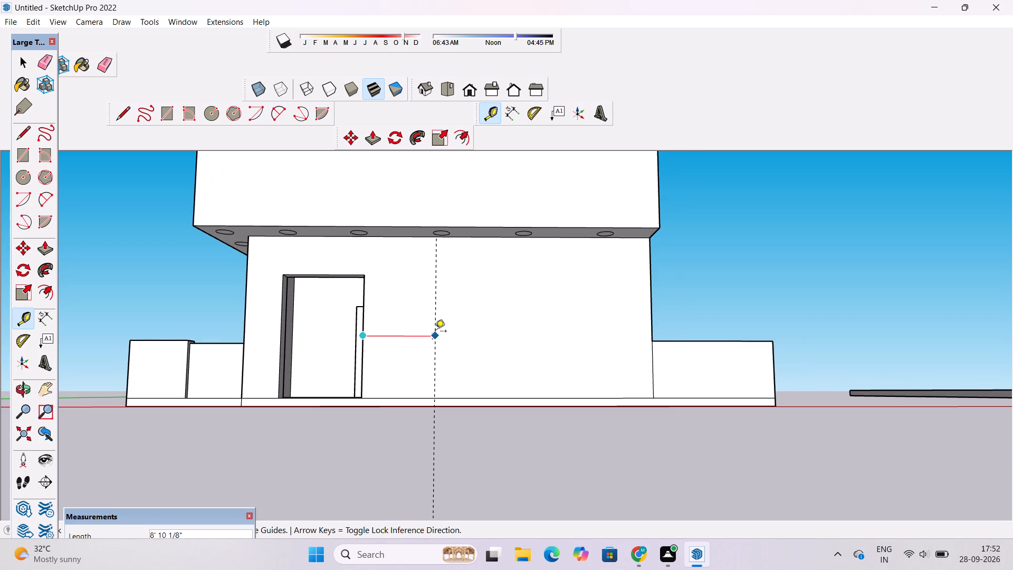
pyautogui.scroll(2, 435, 332)
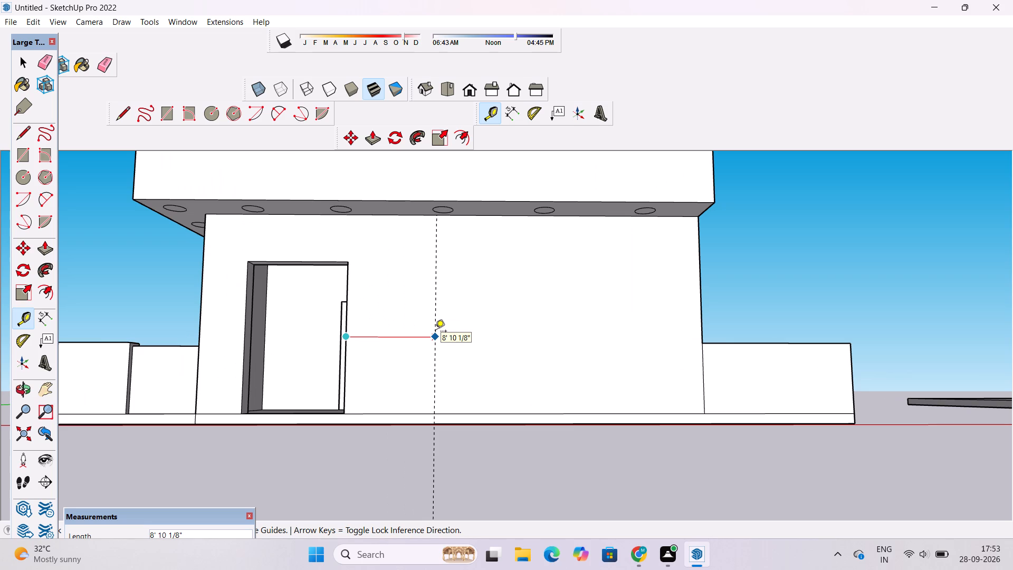
pyautogui.write("9'")
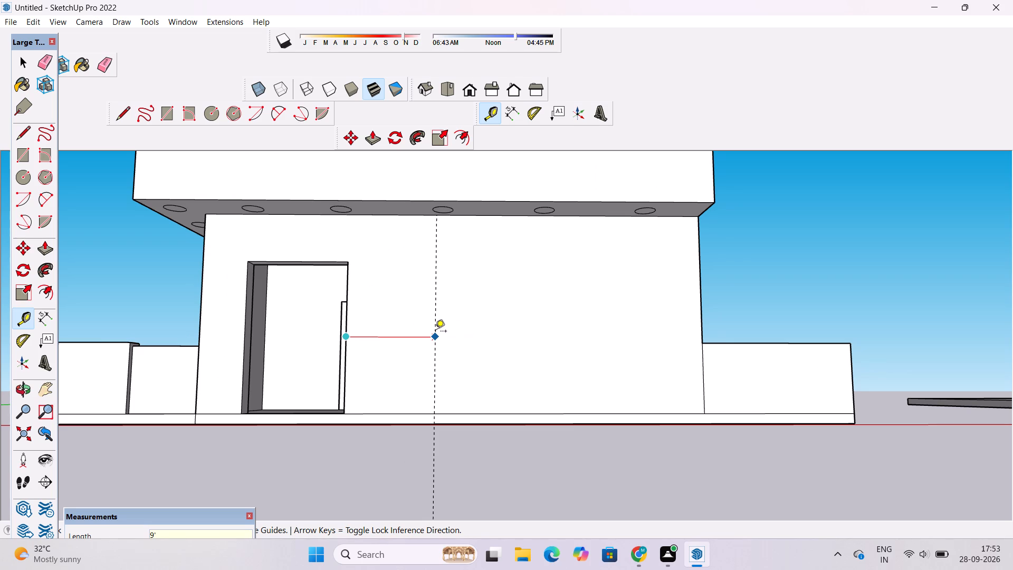
pyautogui.press('Return')
# Draw a vertical line about 21' long along the guide, from the front wall's top edge to the base slab's bottom edge.
pyautogui.press('l')
pyautogui.scroll(-1, 280, 318)
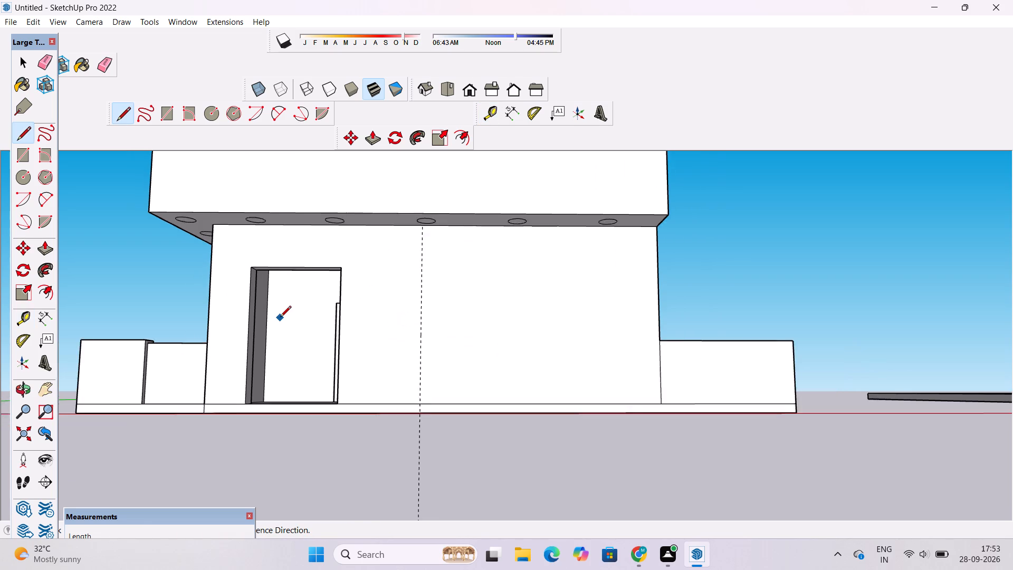
pyautogui.scroll(-3, 280, 318)
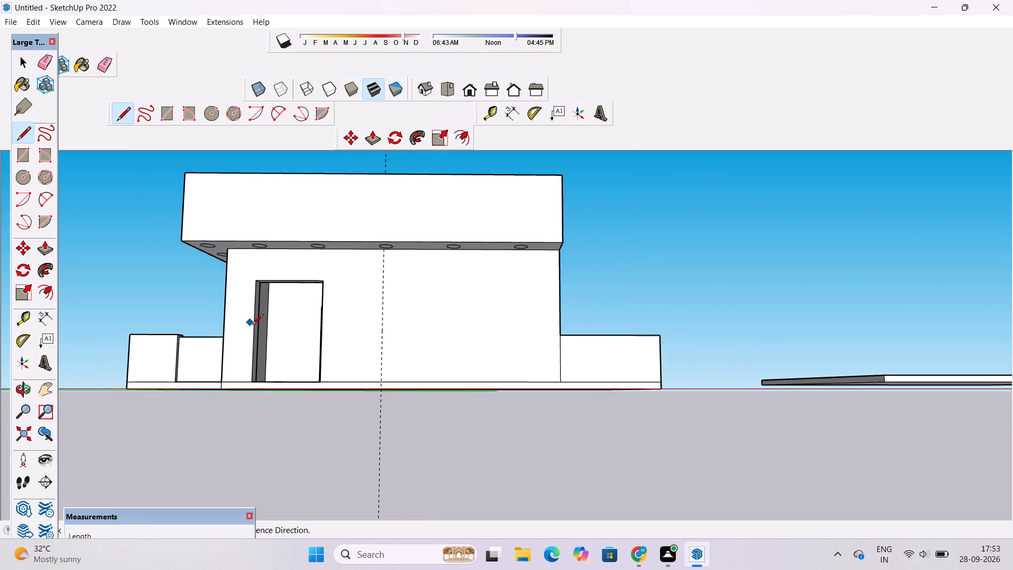
pyautogui.scroll(-1, 252, 326)
pyautogui.scroll(2, 380, 401)
pyautogui.scroll(9, 325, 259)
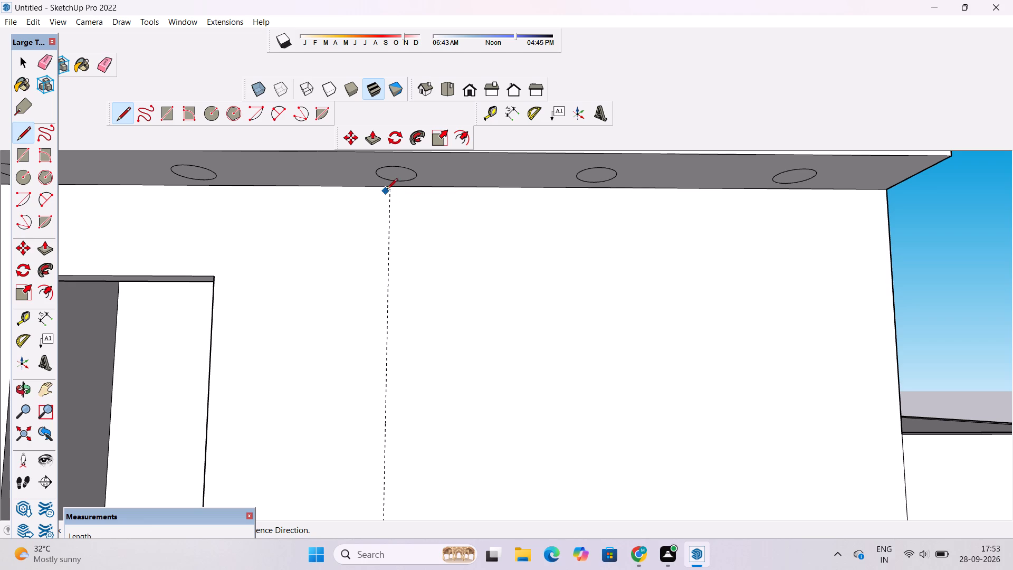
pyautogui.click(390, 187)
pyautogui.scroll(-12, 390, 216)
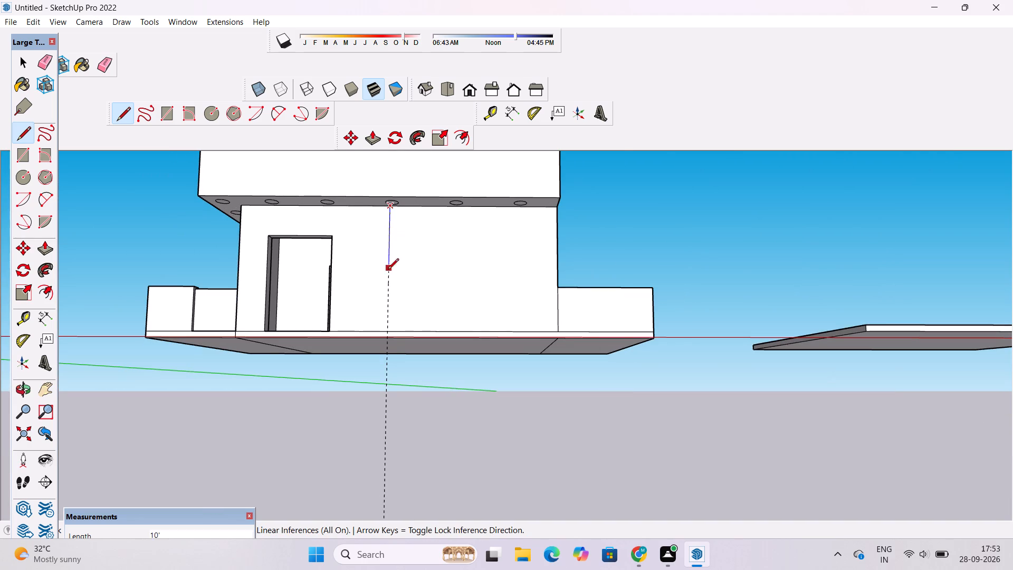
pyautogui.scroll(8, 388, 355)
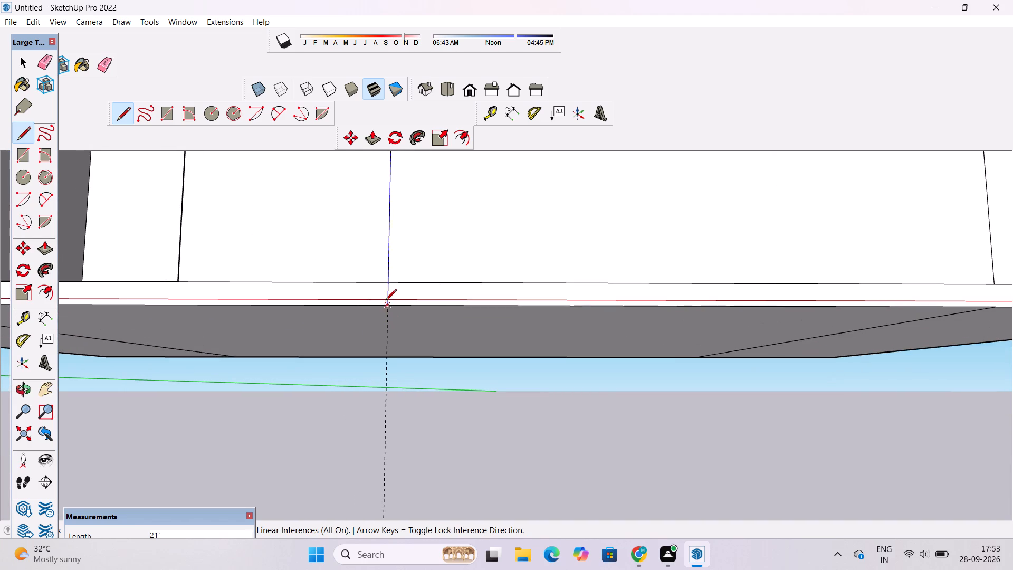
pyautogui.click(386, 307)
# Erase the construction guide on the front wall, keeping the drawn vertical line.
pyautogui.press('o')
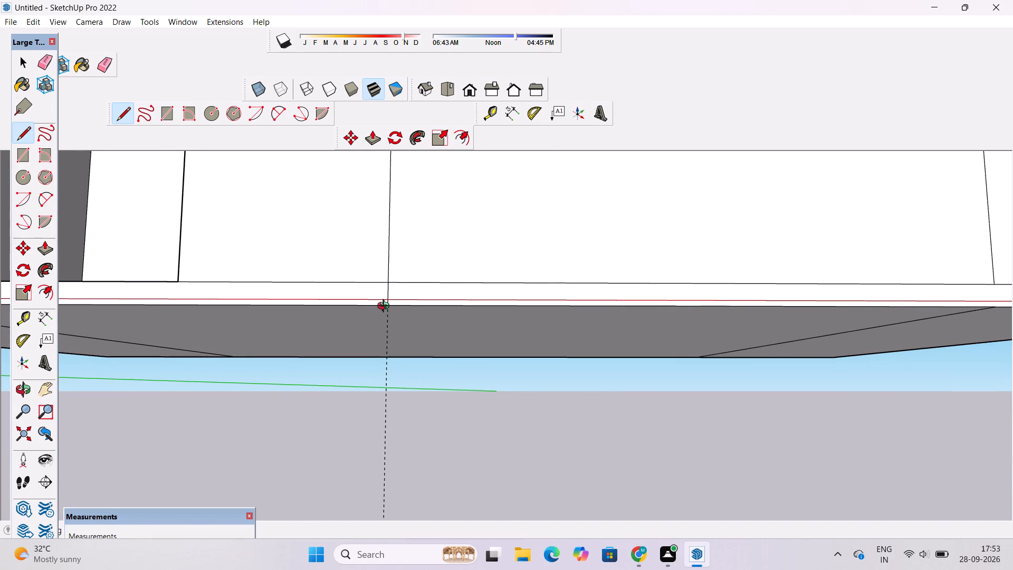
pyautogui.scroll(-7, 386, 307)
pyautogui.moveTo(386, 307); pyautogui.dragTo(417, 397)
pyautogui.keyDown('shift'); pyautogui.moveTo(422, 397); pyautogui.dragTo(370, 307); pyautogui.keyUp('shift')
pyautogui.moveTo(371, 368); pyautogui.dragTo(365, 327)
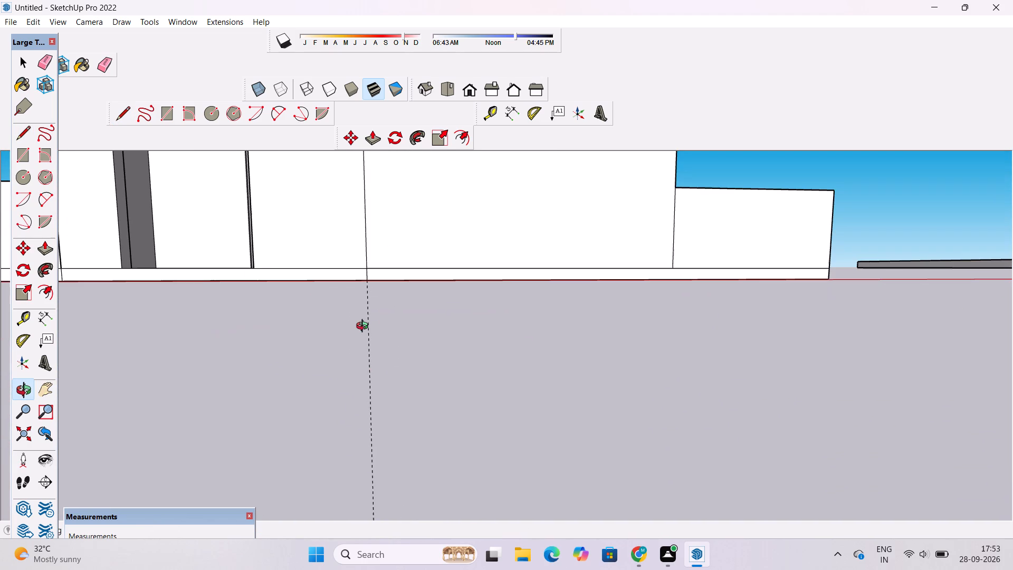
pyautogui.press('e')
pyautogui.moveTo(381, 324); pyautogui.dragTo(369, 348)
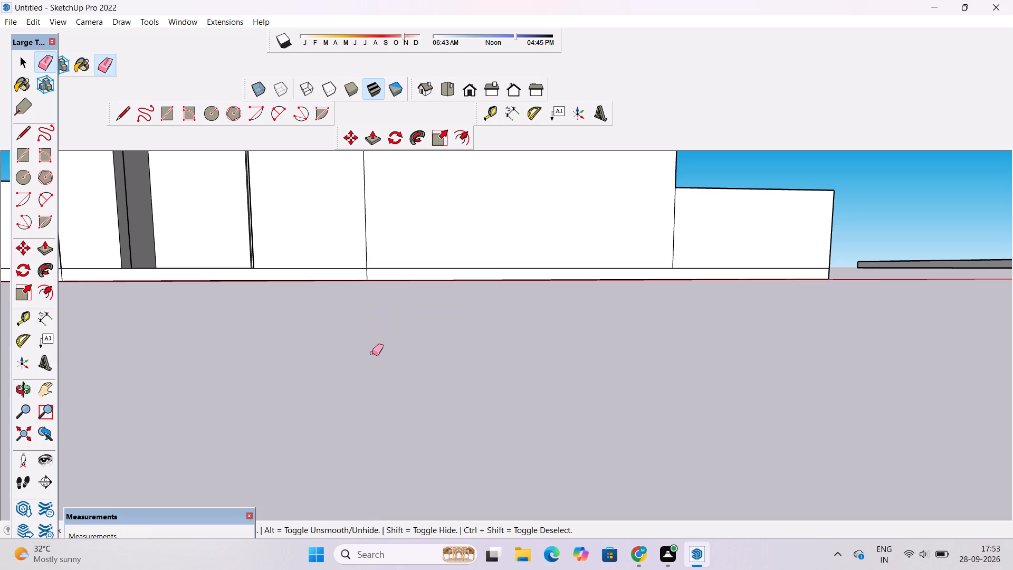
# Examine the front wall with its new dividing line, the door opening and the base slab.
pyautogui.press('o')
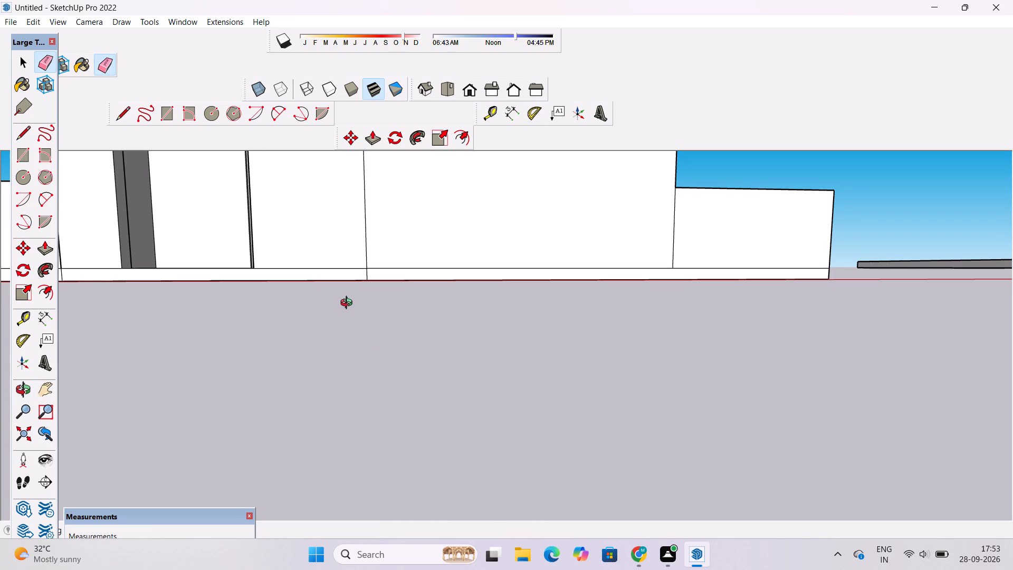
pyautogui.scroll(-4, 348, 307)
pyautogui.keyDown('shift'); pyautogui.moveTo(358, 324); pyautogui.dragTo(369, 393); pyautogui.keyUp('shift')
pyautogui.keyDown('shift'); pyautogui.moveTo(359, 357); pyautogui.dragTo(383, 399); pyautogui.keyUp('shift')
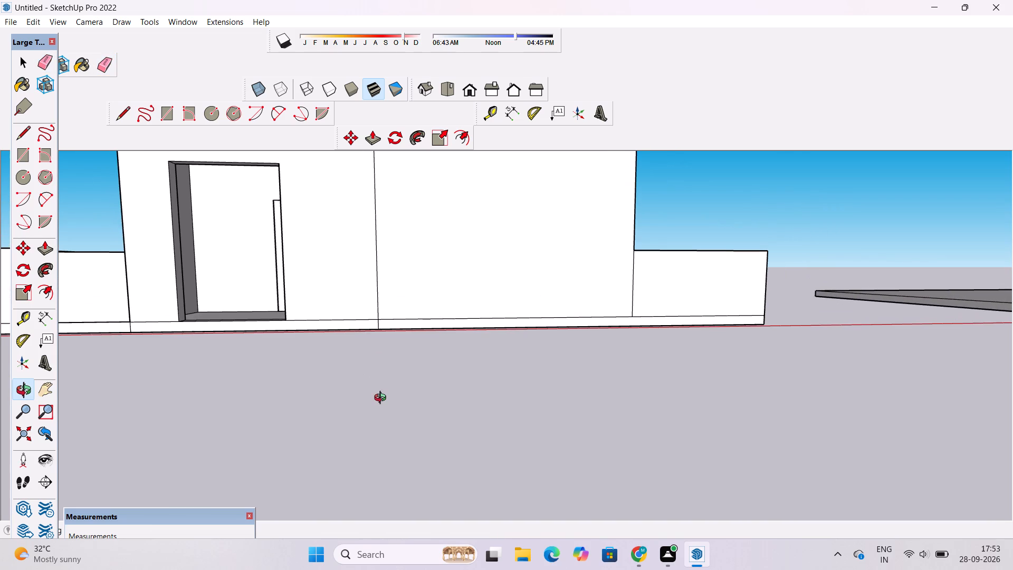
pyautogui.moveTo(375, 397); pyautogui.dragTo(357, 336)
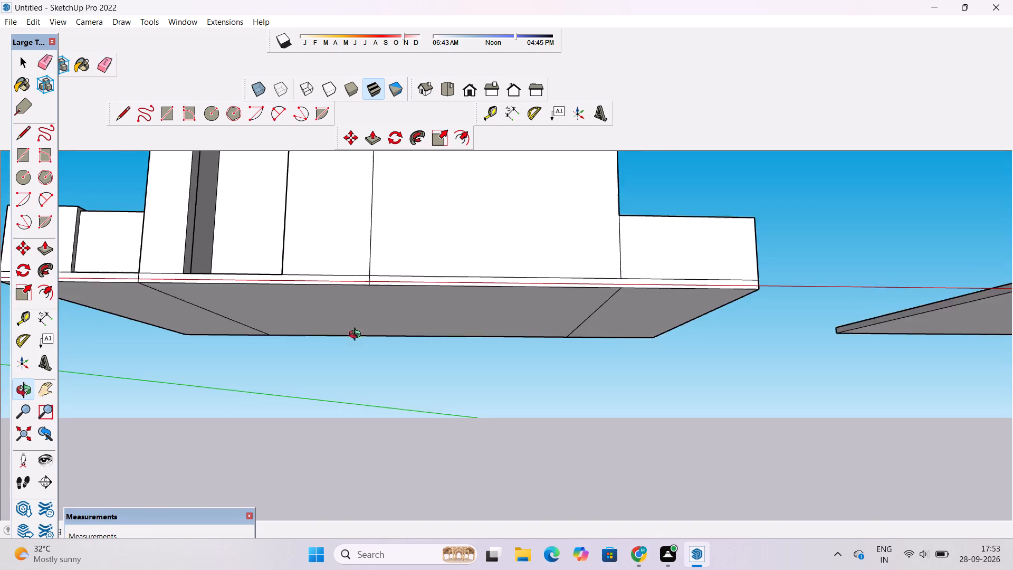
pyautogui.keyDown('shift'); pyautogui.moveTo(357, 336); pyautogui.dragTo(368, 376); pyautogui.keyUp('shift')
pyautogui.moveTo(377, 393); pyautogui.dragTo(391, 423)
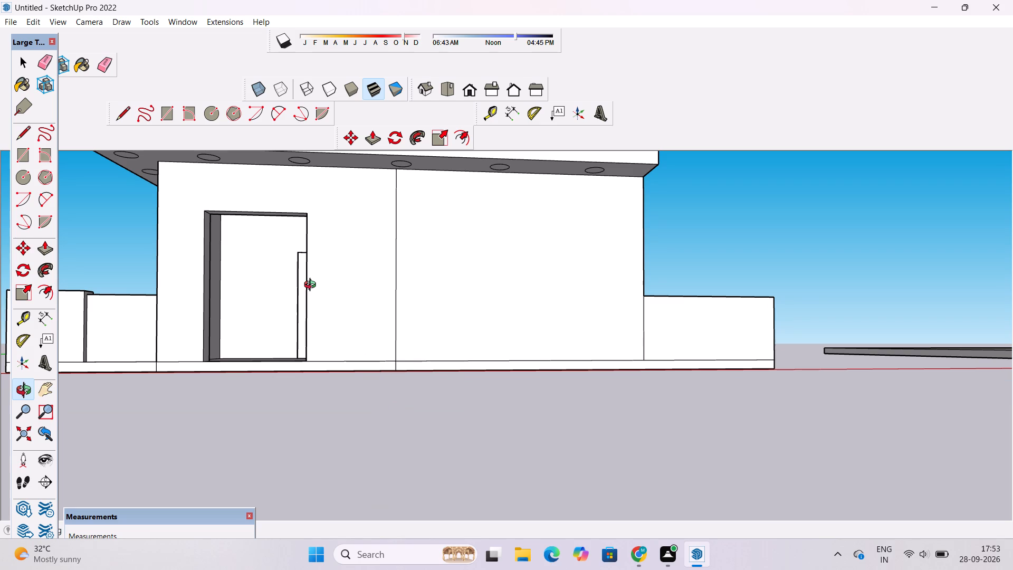
pyautogui.scroll(2, 309, 286)
pyautogui.keyDown('shift'); pyautogui.moveTo(317, 286); pyautogui.dragTo(310, 308); pyautogui.keyUp('shift')
pyautogui.scroll(-6, 311, 308)
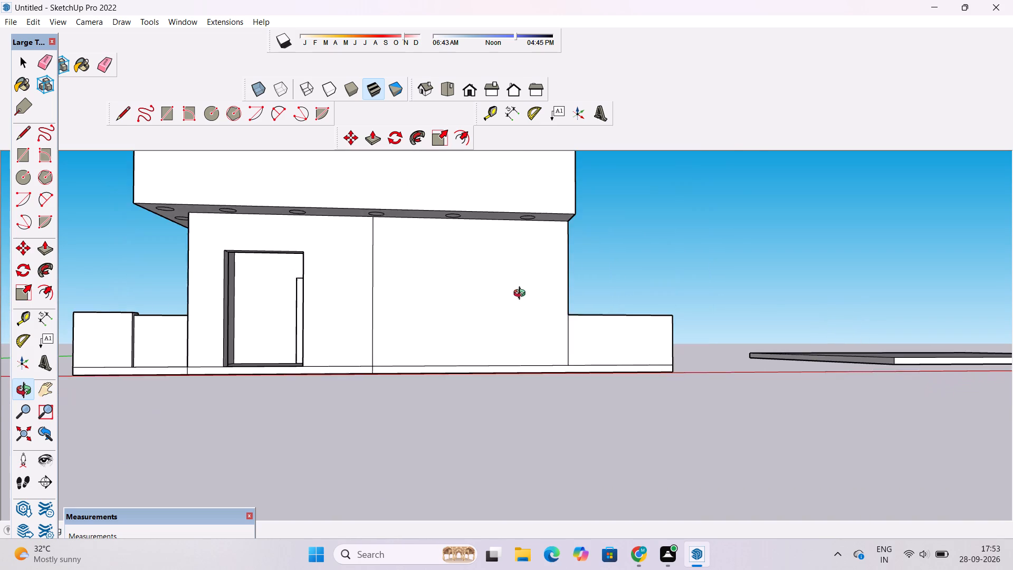
pyautogui.moveTo(522, 294); pyautogui.dragTo(405, 291)
pyautogui.scroll(2, 405, 285)
pyautogui.moveTo(470, 260); pyautogui.dragTo(575, 294)
pyautogui.scroll(-4, 570, 287)
# Place a guide on the roof floor 6' inward from the inner edge of the door-side end parapet.
pyautogui.keyDown('shift'); pyautogui.moveTo(541, 280); pyautogui.dragTo(556, 310); pyautogui.keyUp('shift')
pyautogui.moveTo(589, 231); pyautogui.dragTo(600, 345)
pyautogui.scroll(2, 565, 266)
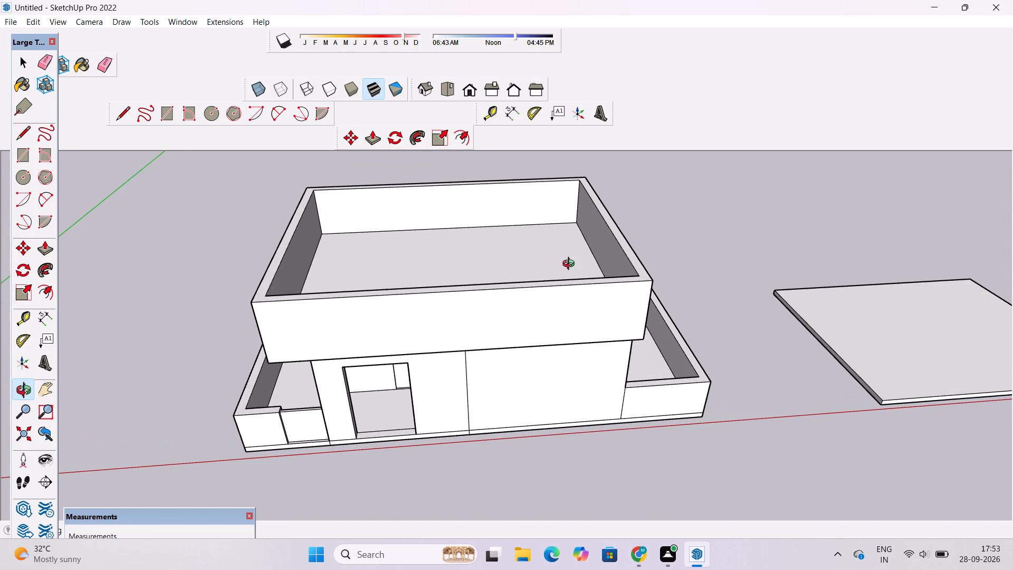
pyautogui.keyDown('shift'); pyautogui.moveTo(572, 265); pyautogui.dragTo(601, 263); pyautogui.keyUp('shift')
pyautogui.moveTo(601, 281); pyautogui.dragTo(595, 353)
pyautogui.scroll(2, 388, 328)
pyautogui.keyDown('shift'); pyautogui.moveTo(371, 315); pyautogui.dragTo(431, 302); pyautogui.keyUp('shift')
pyautogui.scroll(-3, 432, 302)
pyautogui.moveTo(418, 305); pyautogui.dragTo(404, 388)
pyautogui.scroll(2, 400, 385)
pyautogui.moveTo(386, 399); pyautogui.dragTo(389, 428)
pyautogui.keyDown('shift'); pyautogui.moveTo(391, 432); pyautogui.dragTo(391, 373); pyautogui.keyUp('shift')
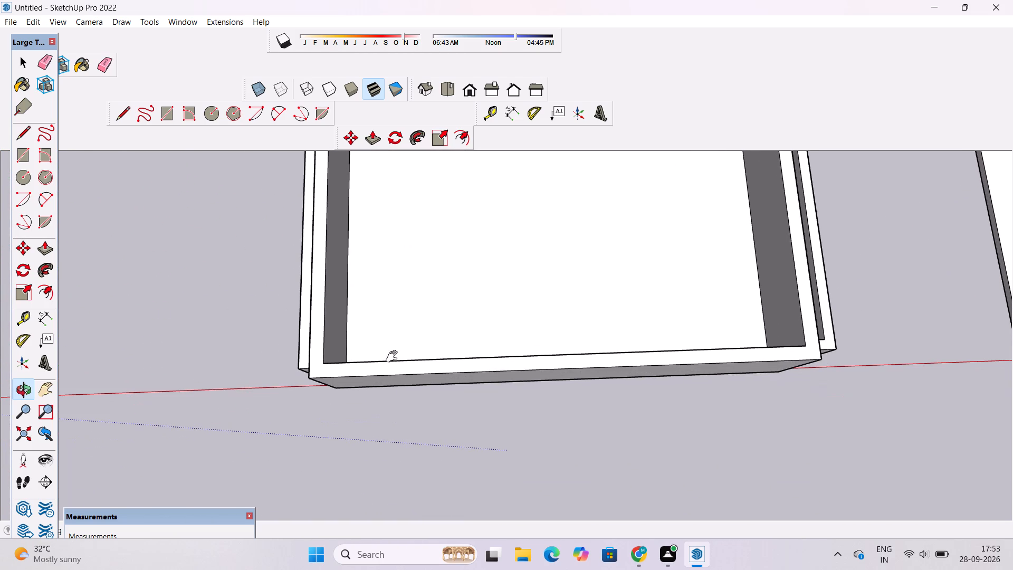
pyautogui.moveTo(394, 357); pyautogui.dragTo(395, 368)
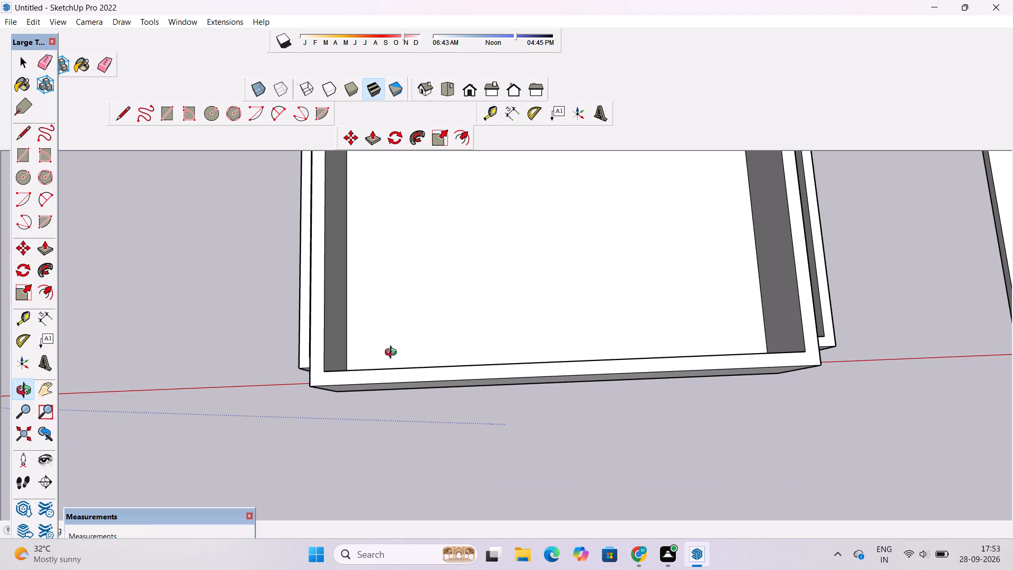
pyautogui.keyDown('shift'); pyautogui.moveTo(393, 354); pyautogui.dragTo(378, 384); pyautogui.keyUp('shift')
pyautogui.scroll(-4, 377, 373)
pyautogui.keyDown('shift'); pyautogui.moveTo(387, 321); pyautogui.dragTo(381, 394); pyautogui.keyUp('shift')
pyautogui.moveTo(371, 362); pyautogui.dragTo(386, 345)
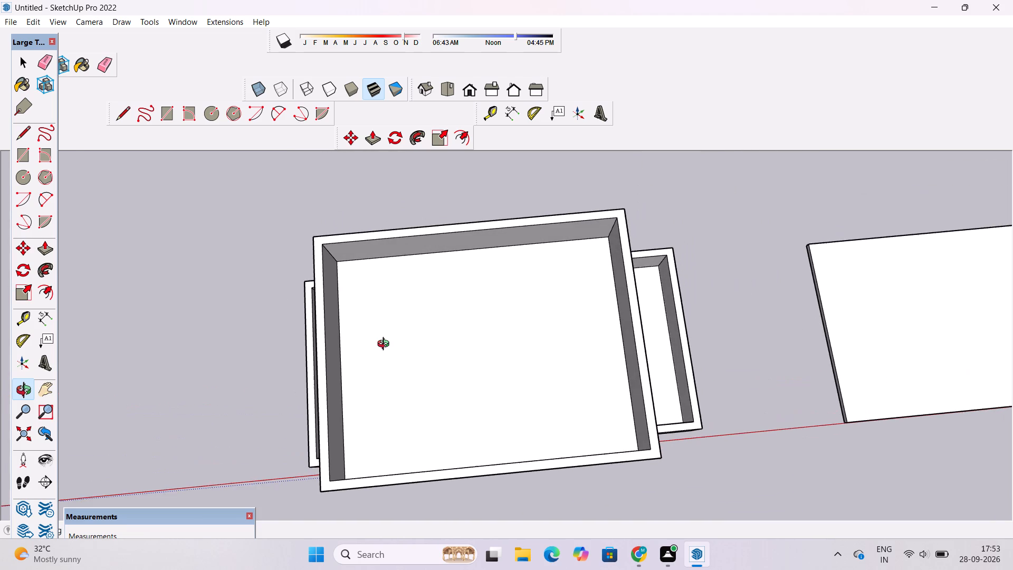
pyautogui.press('r')
pyautogui.scroll(2, 352, 288)
pyautogui.press('space')
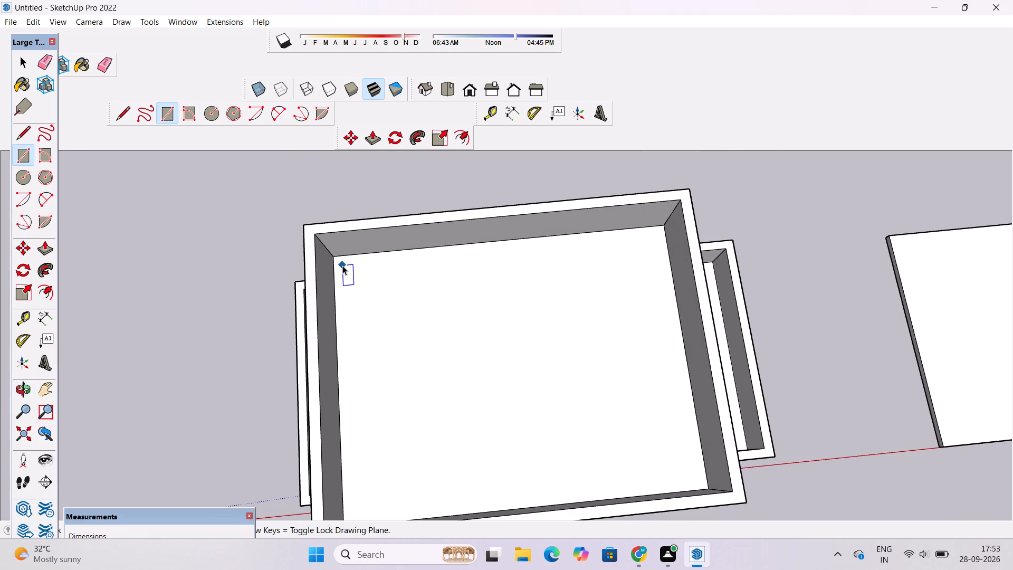
pyautogui.write('rt')
pyautogui.scroll(-7, 320, 318)
pyautogui.scroll(4, 326, 381)
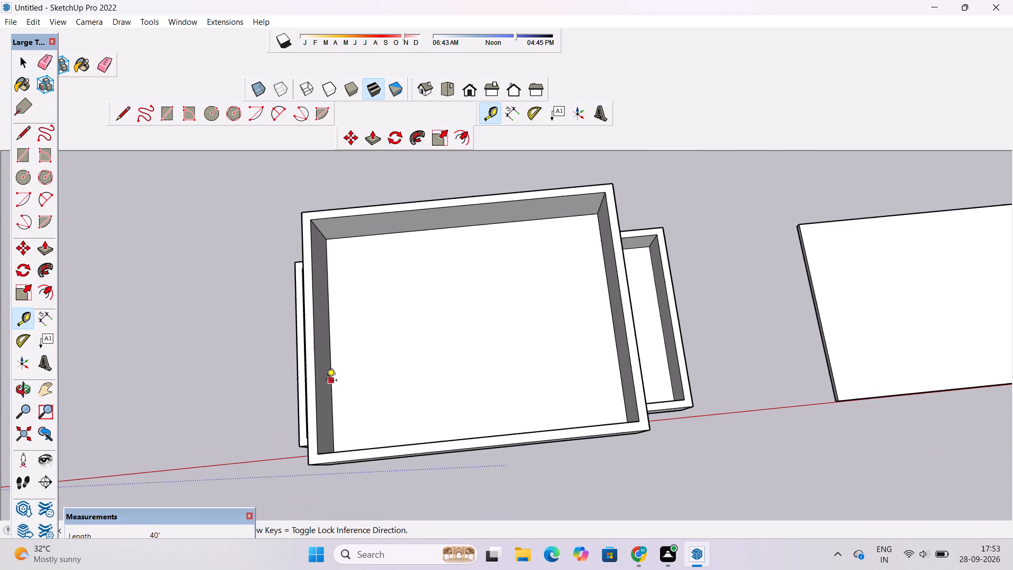
pyautogui.click(330, 343)
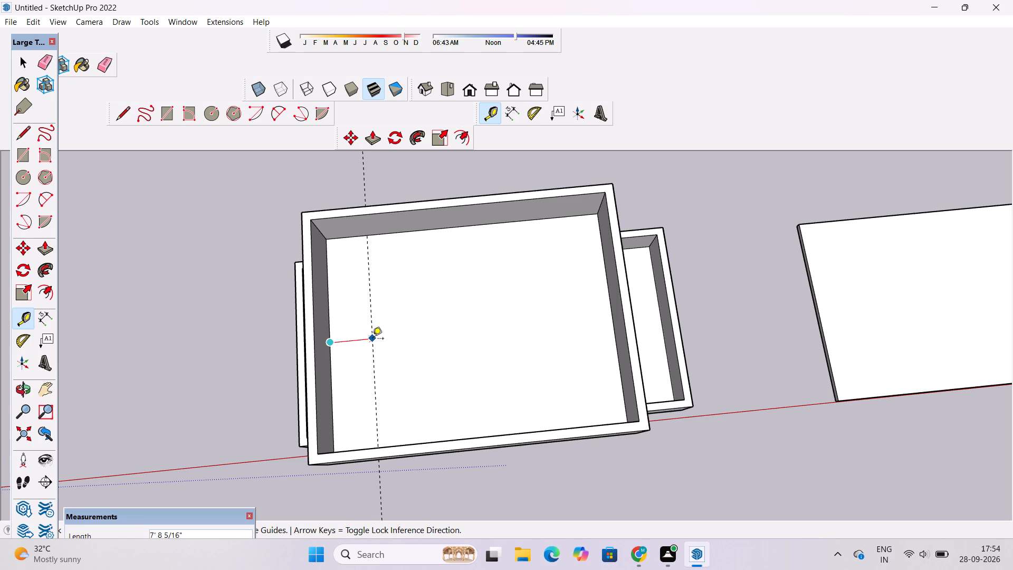
pyautogui.write("6'")
pyautogui.press('Return')
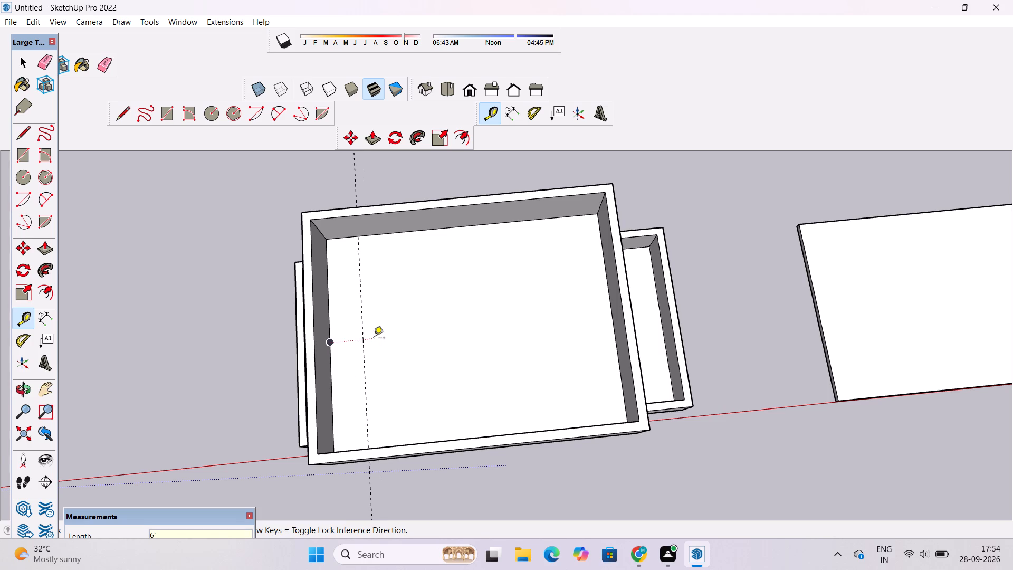
# Place a guide on the roof floor 6' inward from the inner edge of the rear parapet.
pyautogui.scroll(2, 374, 339)
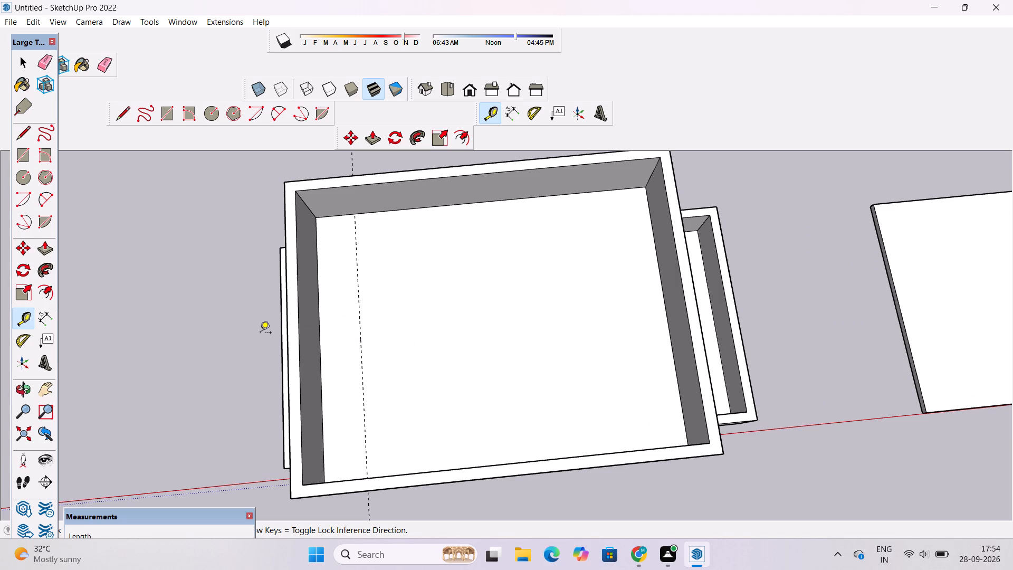
pyautogui.scroll(-6, 257, 331)
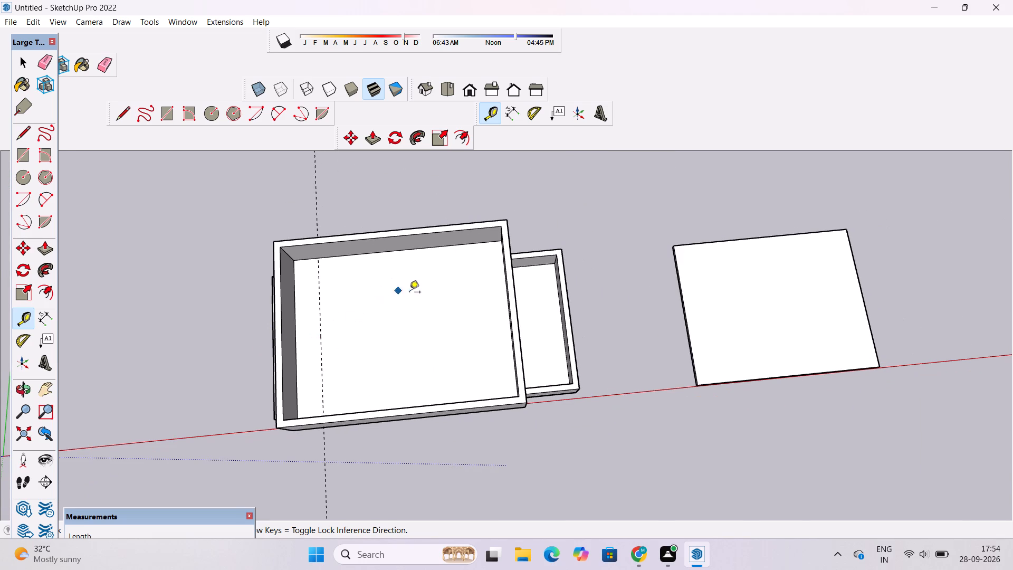
pyautogui.scroll(4, 365, 309)
pyautogui.click(335, 232)
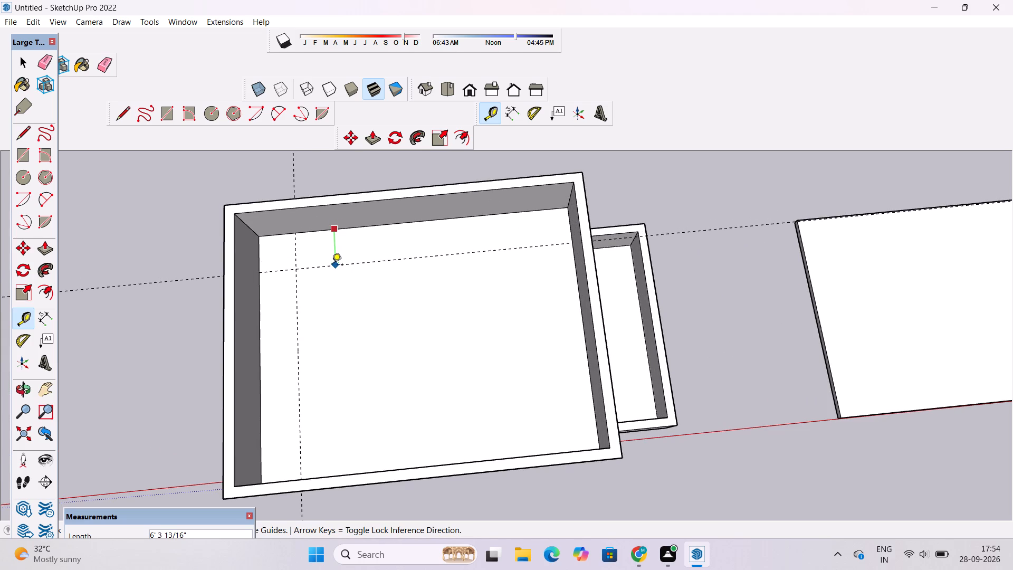
pyautogui.write("6'")
pyautogui.press('Return')
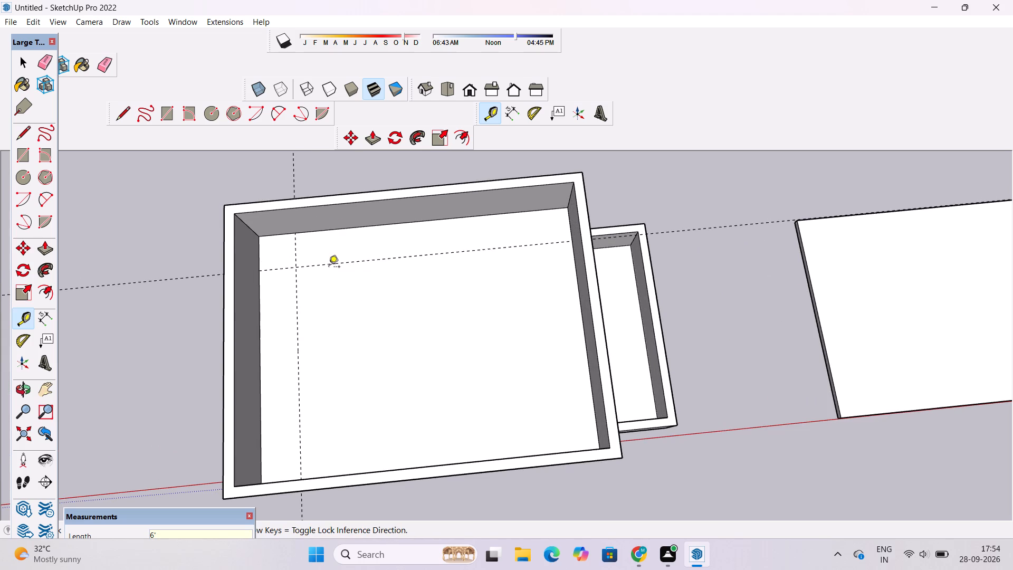
# Place a guide on the roof floor 6' inward from the inner edge of the front parapet.
pyautogui.scroll(-5, 329, 268)
pyautogui.scroll(4, 340, 358)
pyautogui.scroll(-2, 346, 380)
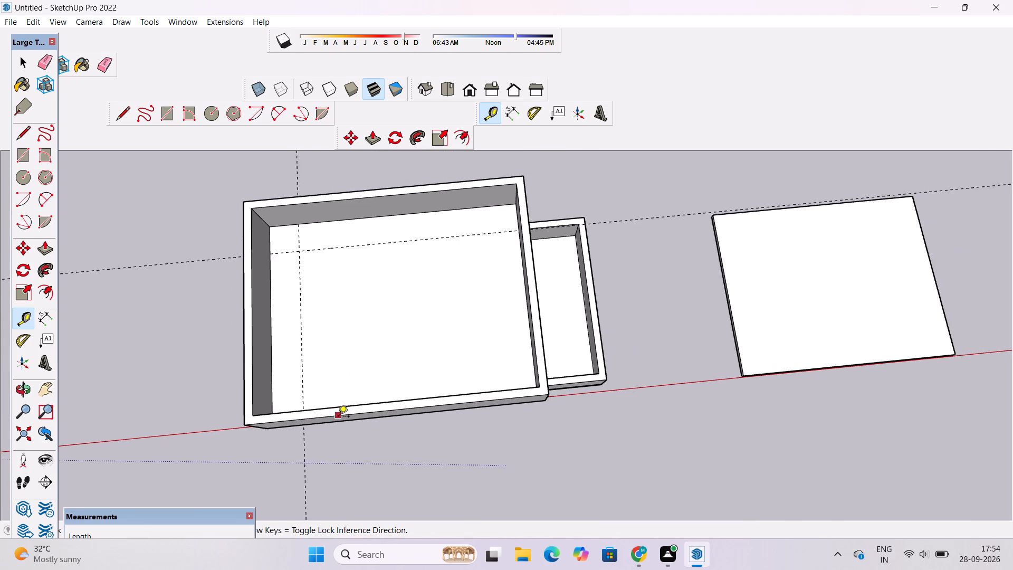
pyautogui.scroll(-1, 338, 417)
pyautogui.scroll(9, 332, 410)
pyautogui.scroll(1, 410, 387)
pyautogui.press('o')
pyautogui.moveTo(415, 389); pyautogui.dragTo(423, 427)
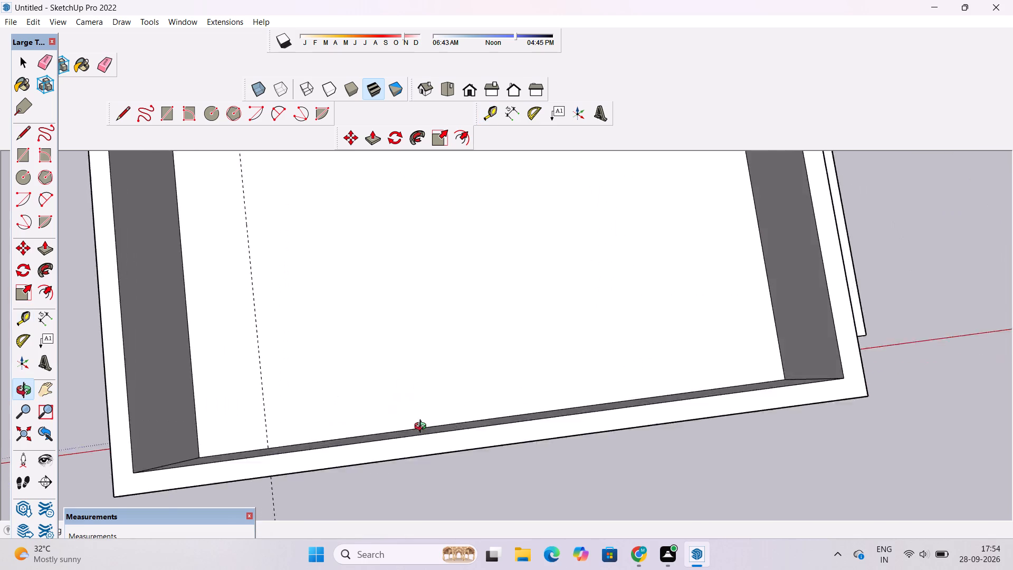
pyautogui.moveTo(423, 427); pyautogui.dragTo(375, 488)
pyautogui.keyDown('shift'); pyautogui.moveTo(325, 459); pyautogui.dragTo(323, 401); pyautogui.keyUp('shift')
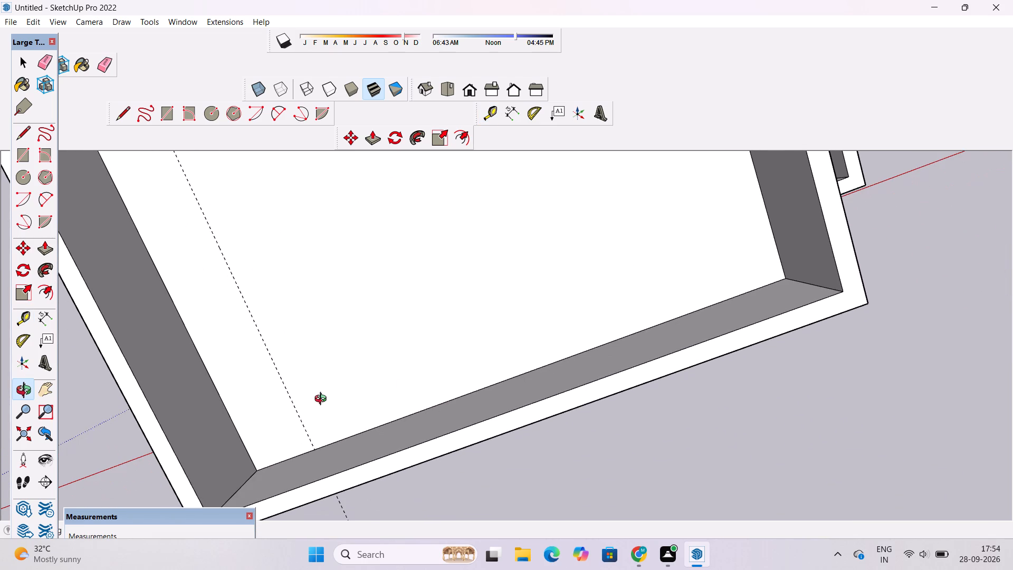
pyautogui.press('t')
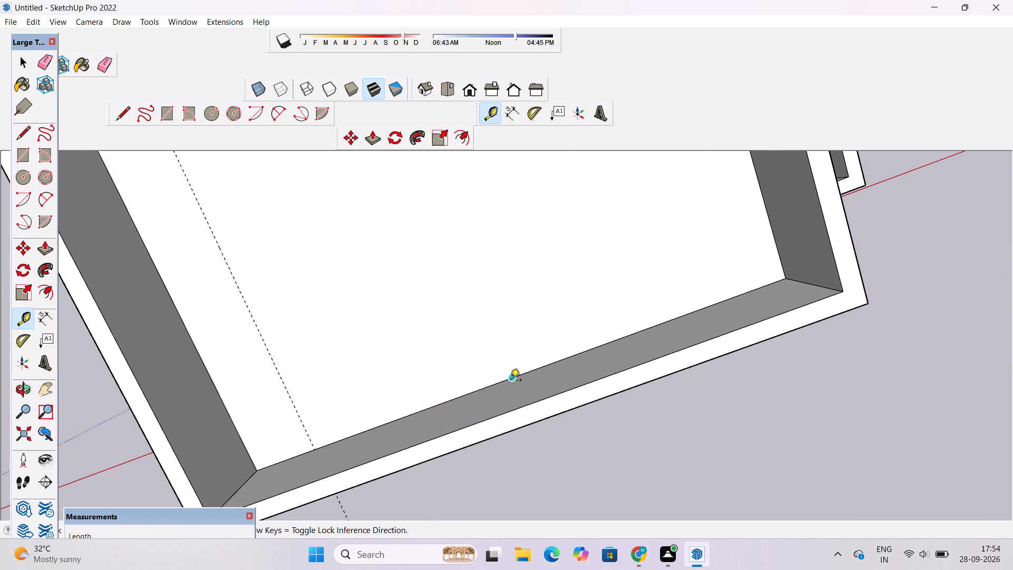
pyautogui.click(512, 381)
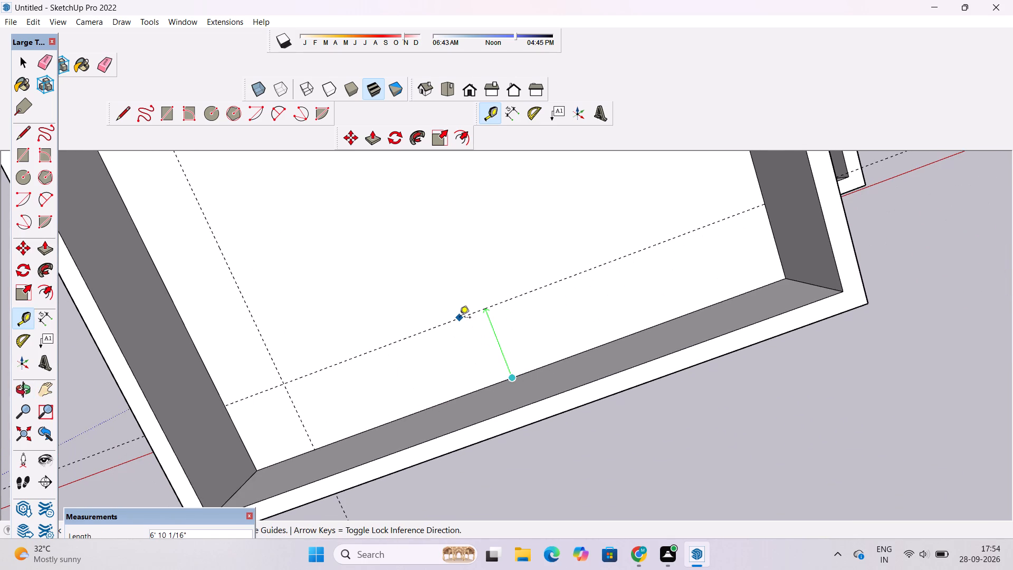
pyautogui.write("6'")
pyautogui.press('Return')
# Draw a rectangle about 4' by 3' on the roof floor, inward from the crossing of the rear and door-side guides.
pyautogui.press('o')
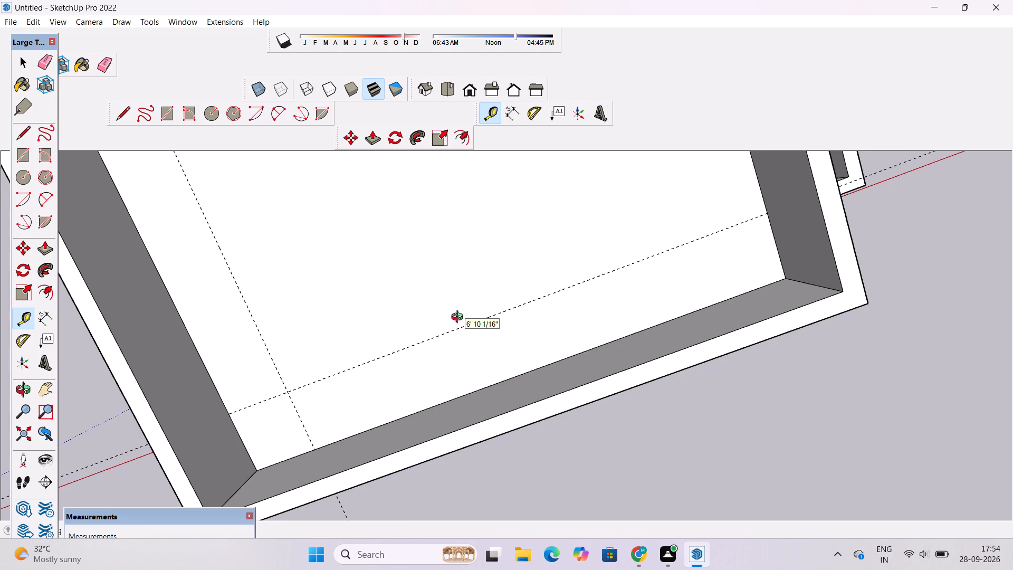
pyautogui.moveTo(443, 406); pyautogui.dragTo(374, 308)
pyautogui.scroll(-7, 376, 320)
pyautogui.moveTo(445, 405); pyautogui.dragTo(337, 332)
pyautogui.keyDown('shift'); pyautogui.moveTo(369, 330); pyautogui.dragTo(396, 425); pyautogui.keyUp('shift')
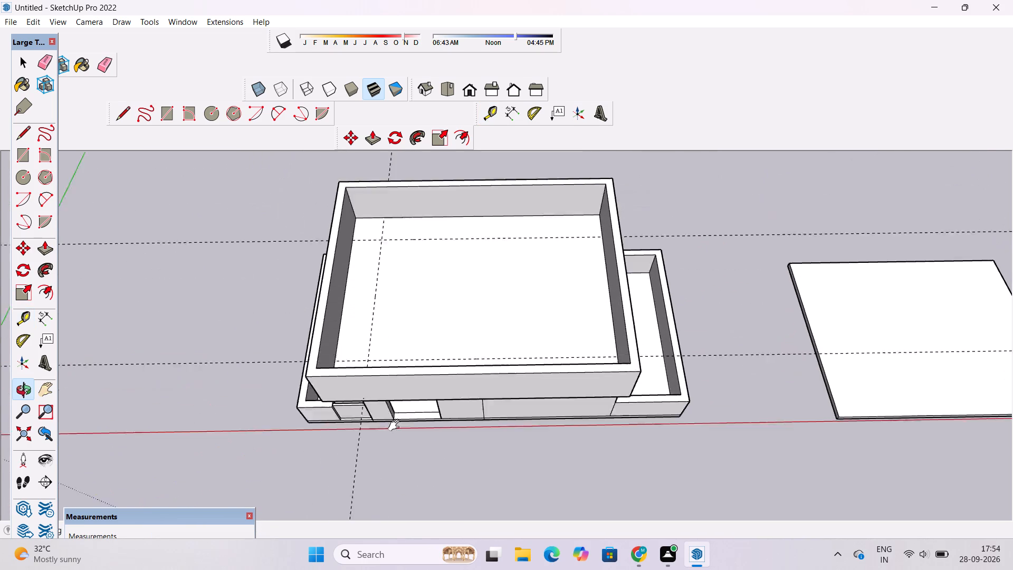
pyautogui.keyDown('shift'); pyautogui.moveTo(396, 425); pyautogui.dragTo(400, 441); pyautogui.keyUp('shift')
pyautogui.scroll(4, 379, 274)
pyautogui.keyDown('shift'); pyautogui.moveTo(400, 265); pyautogui.dragTo(392, 309); pyautogui.keyUp('shift')
pyautogui.moveTo(390, 329); pyautogui.dragTo(404, 377)
pyautogui.scroll(2, 391, 341)
pyautogui.keyDown('shift'); pyautogui.moveTo(390, 341); pyautogui.dragTo(322, 319); pyautogui.keyUp('shift')
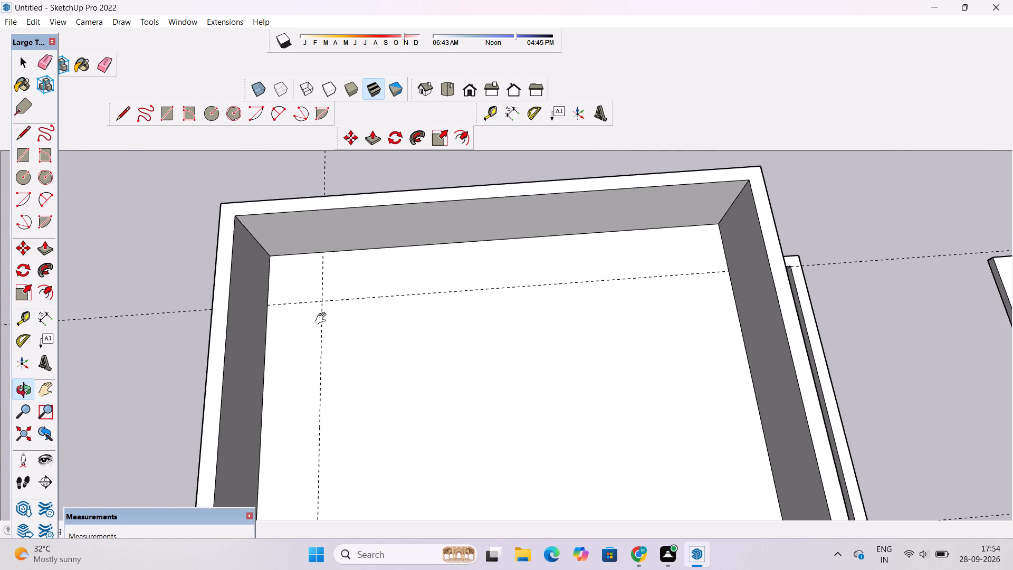
pyautogui.press('r')
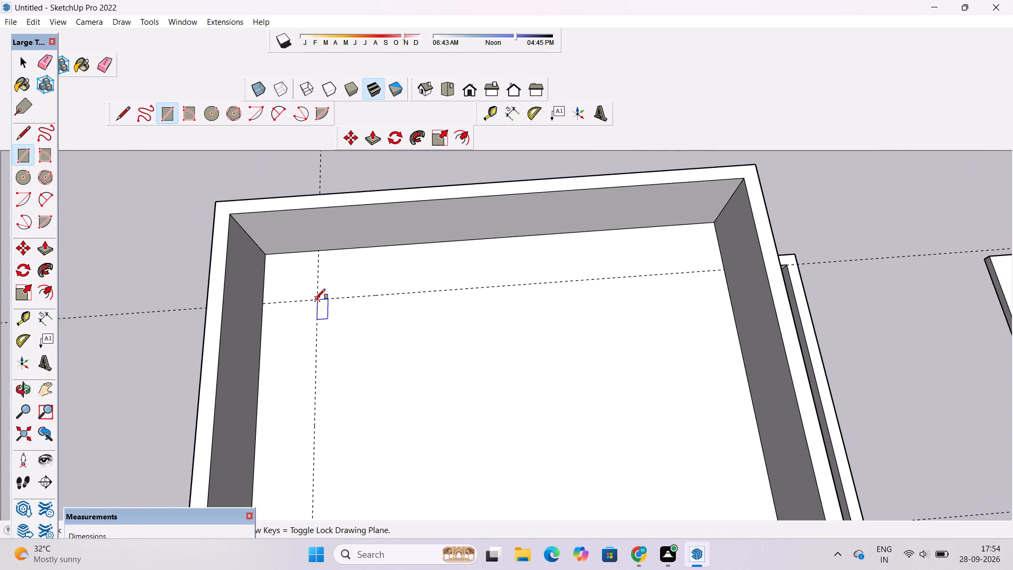
pyautogui.click(318, 299)
pyautogui.scroll(-5, 330, 326)
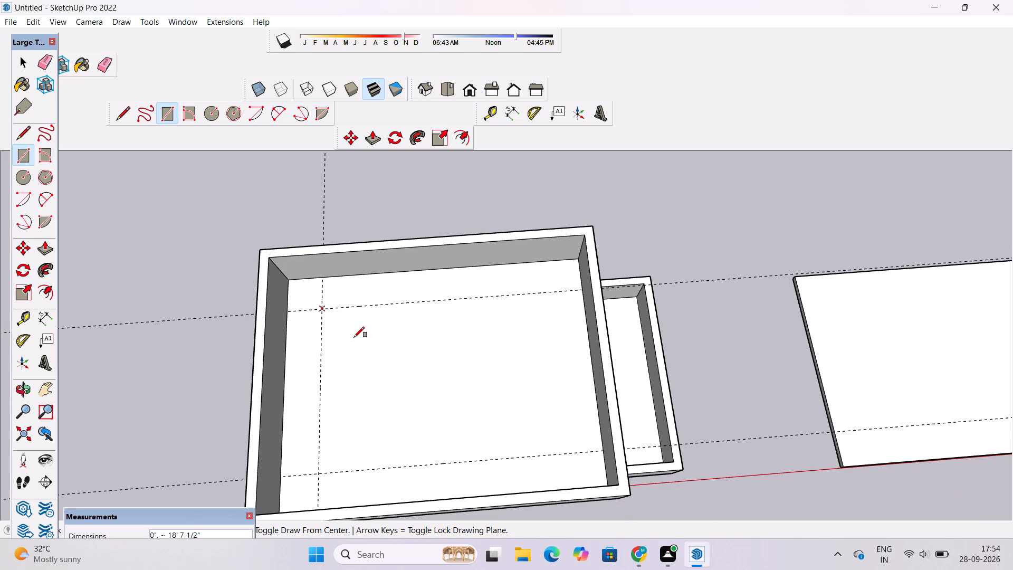
pyautogui.scroll(14, 354, 337)
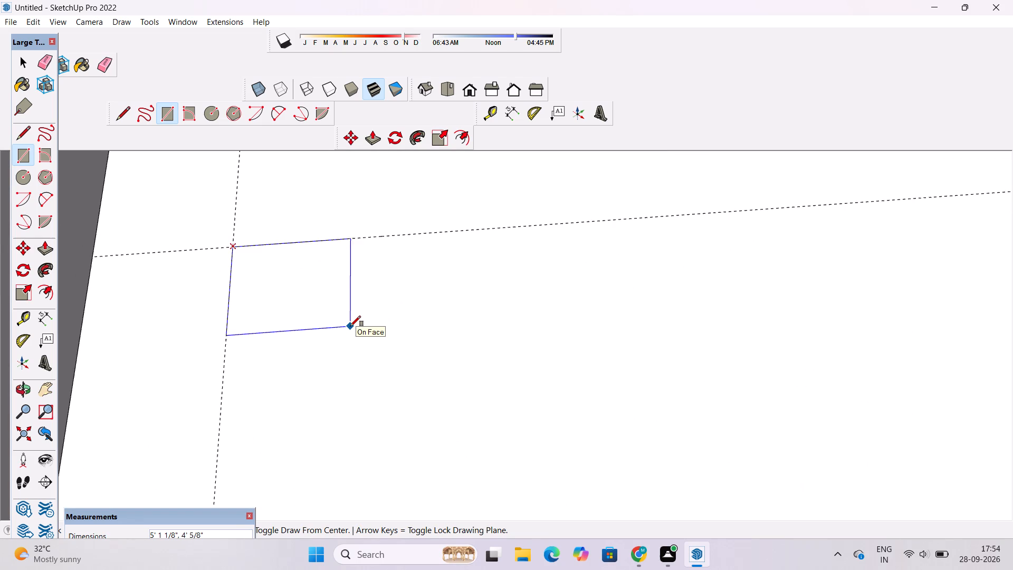
pyautogui.scroll(-3, 339, 312)
pyautogui.scroll(8, 339, 312)
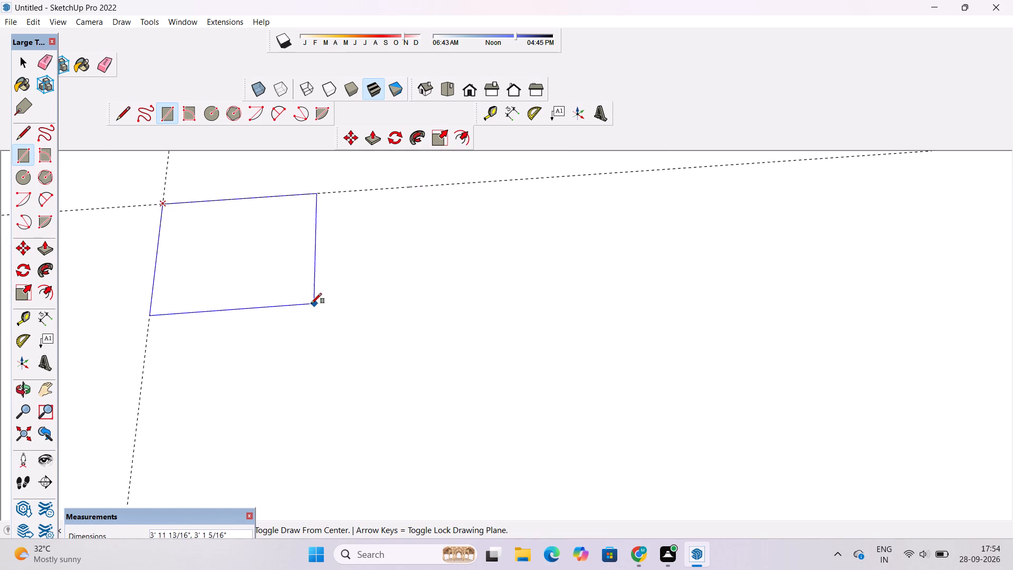
pyautogui.click(301, 305)
# Copy the small rectangle along the door-side guide so its outer corner meets the crossing with the front guide.
pyautogui.scroll(-20, 247, 215)
pyautogui.scroll(-6, 247, 215)
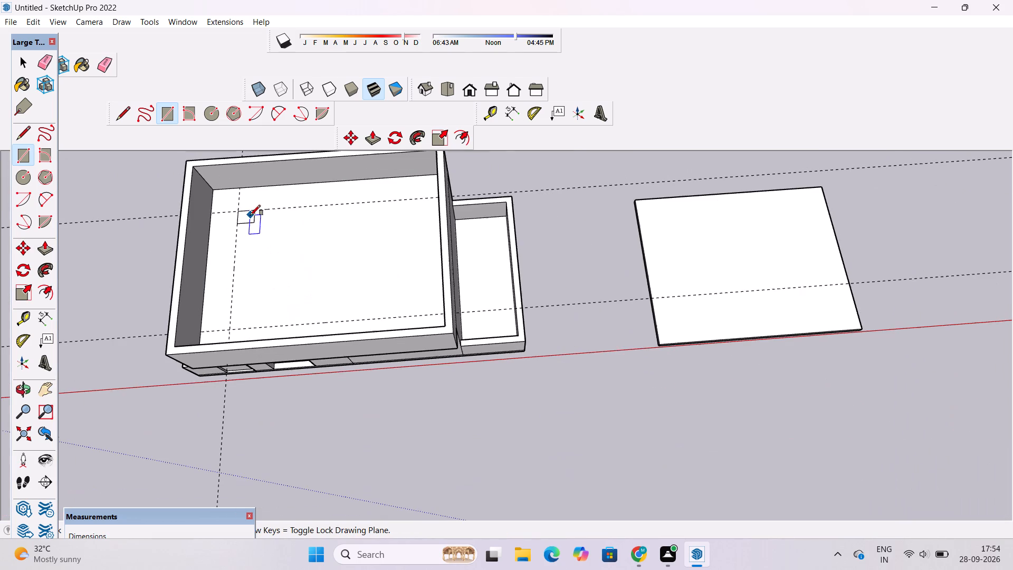
pyautogui.press('space')
pyautogui.doubleClick(243, 215)
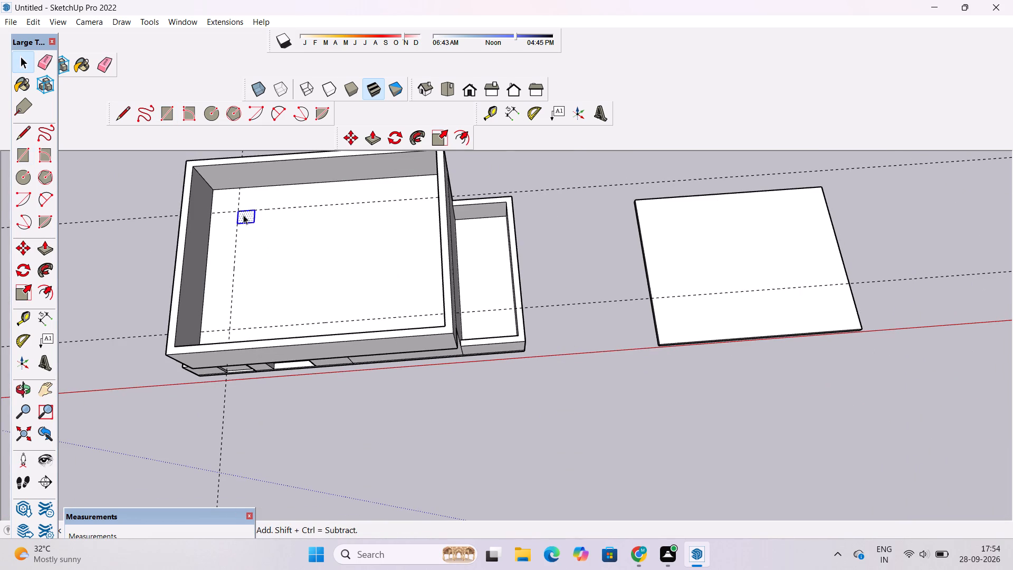
pyautogui.press('m')
pyautogui.scroll(9, 242, 224)
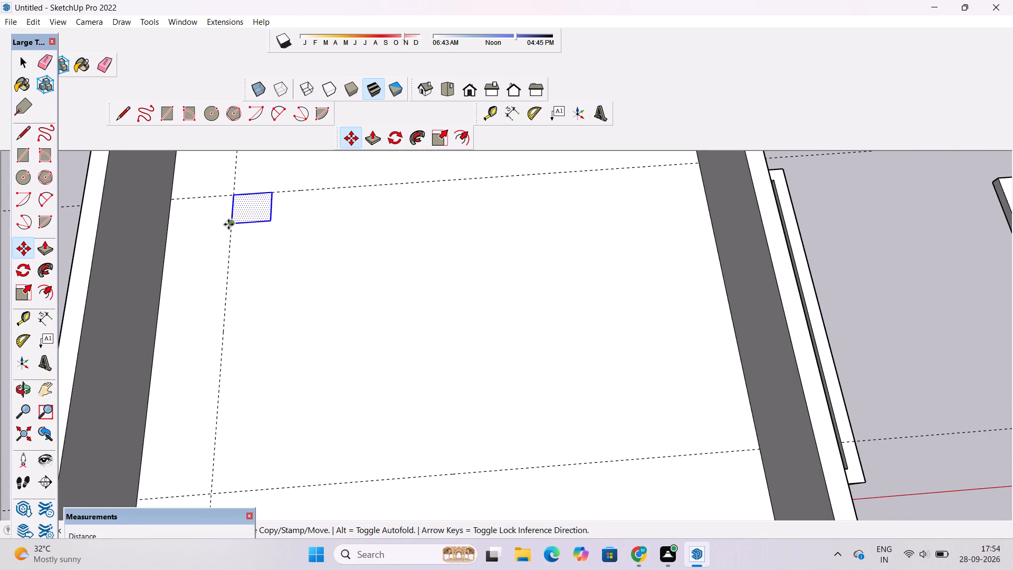
pyautogui.click(234, 221)
pyautogui.scroll(-7, 237, 259)
pyautogui.scroll(2, 231, 375)
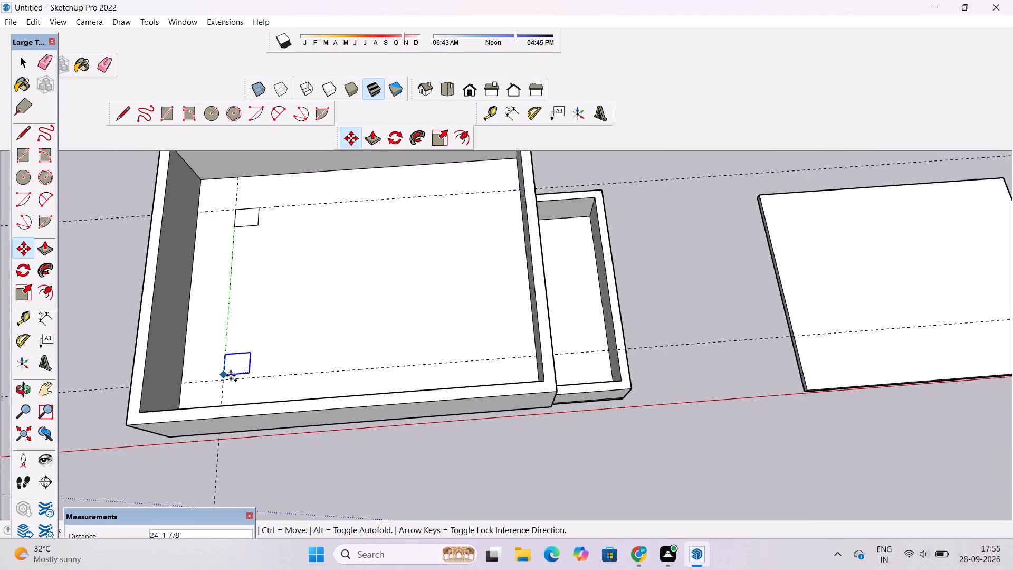
pyautogui.scroll(7, 231, 375)
pyautogui.click(218, 386)
pyautogui.press('space')
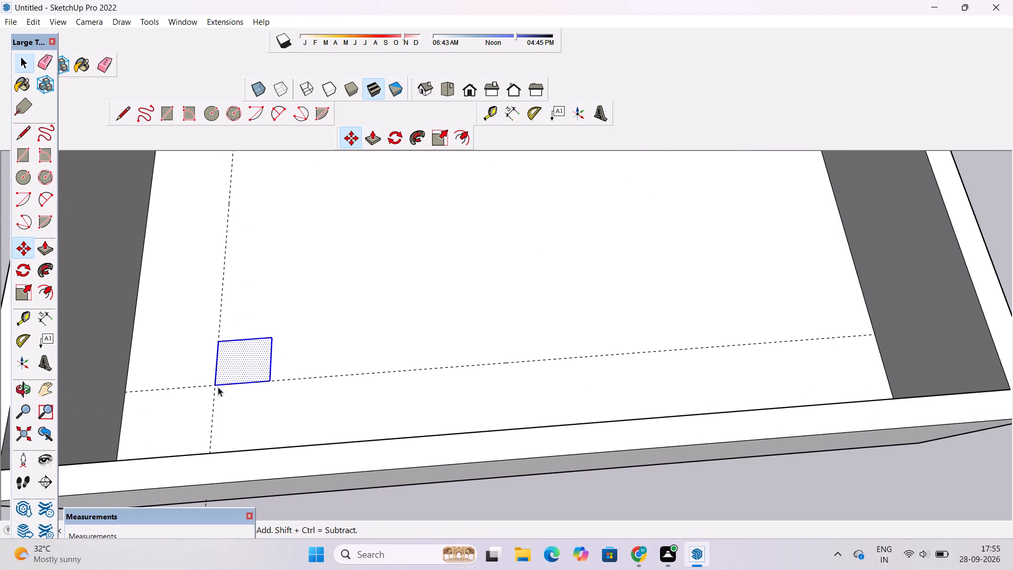
# Examine the placement of both small rectangles on the roof floor against the guides and parapets.
pyautogui.scroll(-10, 218, 387)
pyautogui.press('o')
pyautogui.moveTo(284, 394); pyautogui.dragTo(260, 356)
pyautogui.keyDown('shift'); pyautogui.moveTo(257, 353); pyautogui.dragTo(268, 424); pyautogui.keyUp('shift')
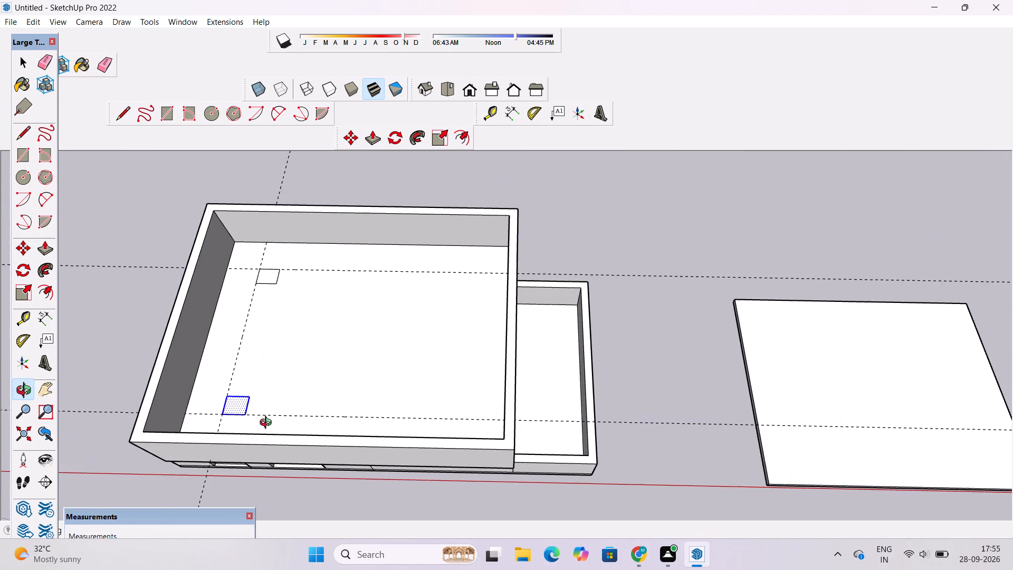
pyautogui.moveTo(246, 414); pyautogui.dragTo(284, 448)
pyautogui.moveTo(281, 451); pyautogui.dragTo(274, 420)
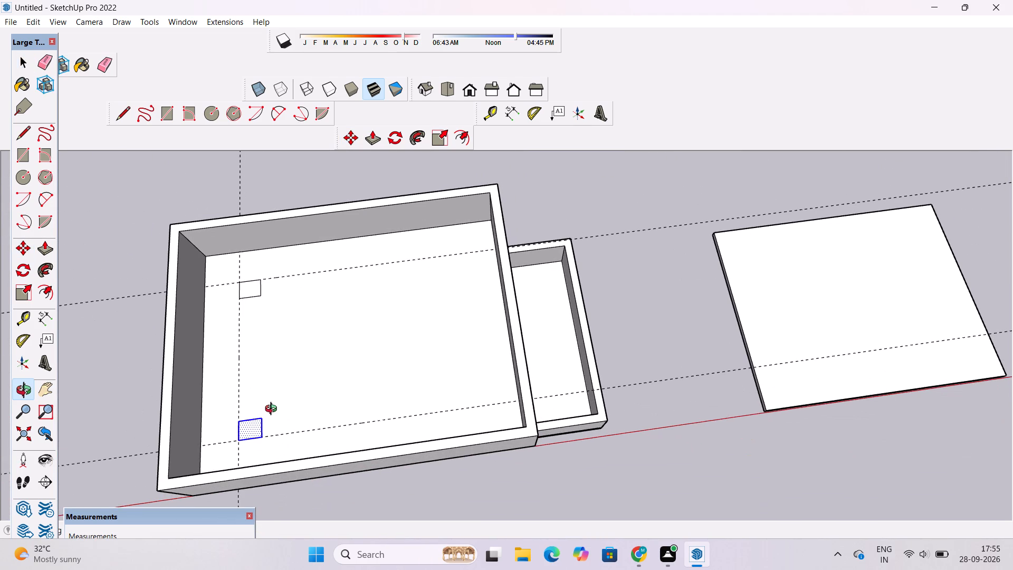
pyautogui.moveTo(292, 410); pyautogui.dragTo(272, 416)
pyautogui.keyDown('shift'); pyautogui.moveTo(265, 413); pyautogui.dragTo(255, 428); pyautogui.keyUp('shift')
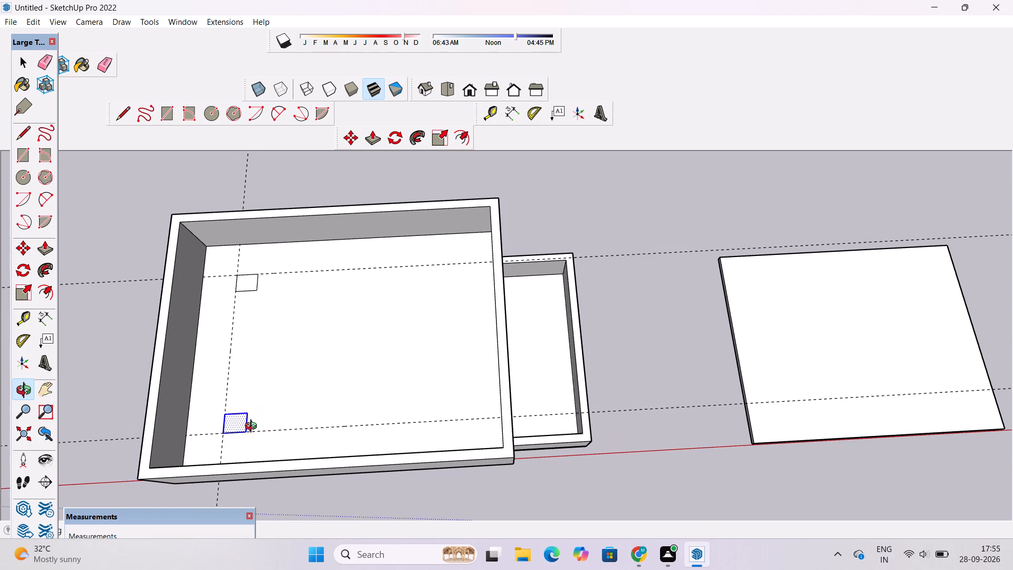
pyautogui.scroll(-4, 253, 427)
pyautogui.keyDown('shift'); pyautogui.moveTo(282, 414); pyautogui.dragTo(276, 416); pyautogui.keyUp('shift')
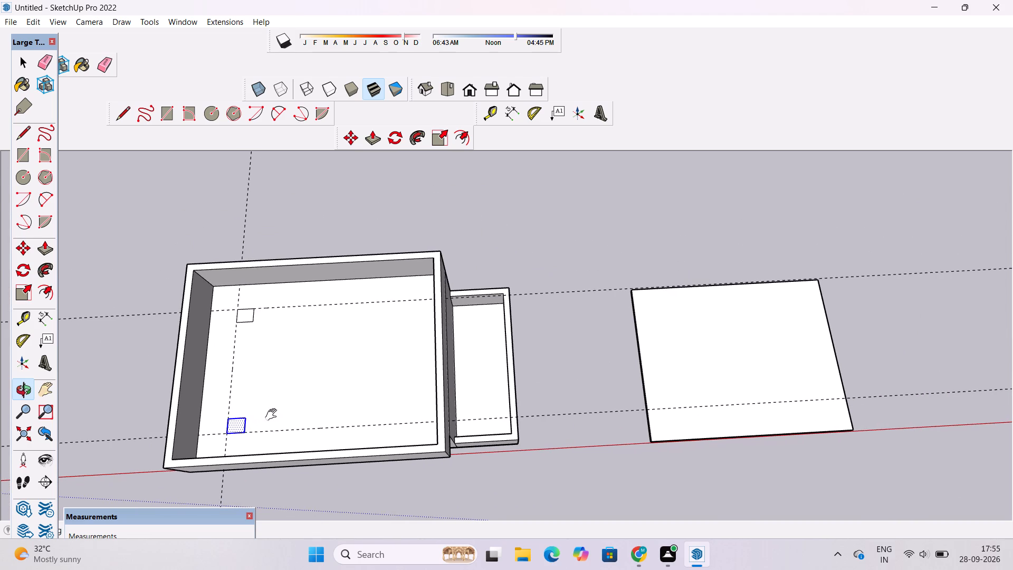
pyautogui.keyDown('shift'); pyautogui.moveTo(273, 415); pyautogui.dragTo(348, 402); pyautogui.keyUp('shift')
pyautogui.moveTo(348, 401); pyautogui.dragTo(323, 435)
pyautogui.scroll(2, 319, 429)
pyautogui.keyDown('shift'); pyautogui.moveTo(317, 421); pyautogui.dragTo(262, 433); pyautogui.keyUp('shift')
pyautogui.keyDown('shift'); pyautogui.moveTo(261, 435); pyautogui.dragTo(268, 442); pyautogui.keyUp('shift')
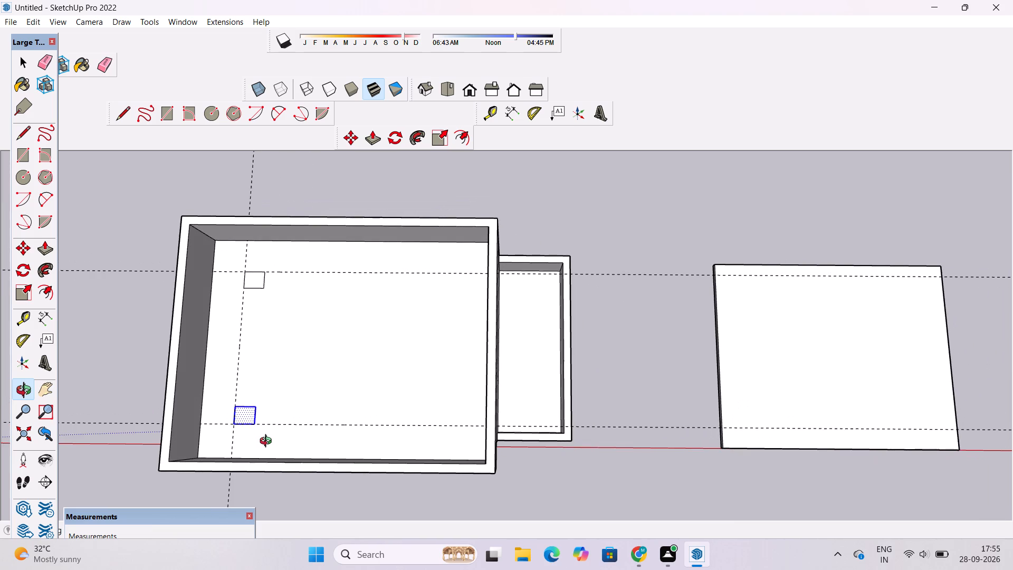
# Place a guide on the roof floor 5' inward from the inner edge of the end parapet opposite the door side.
pyautogui.press('space')
pyautogui.write('e')
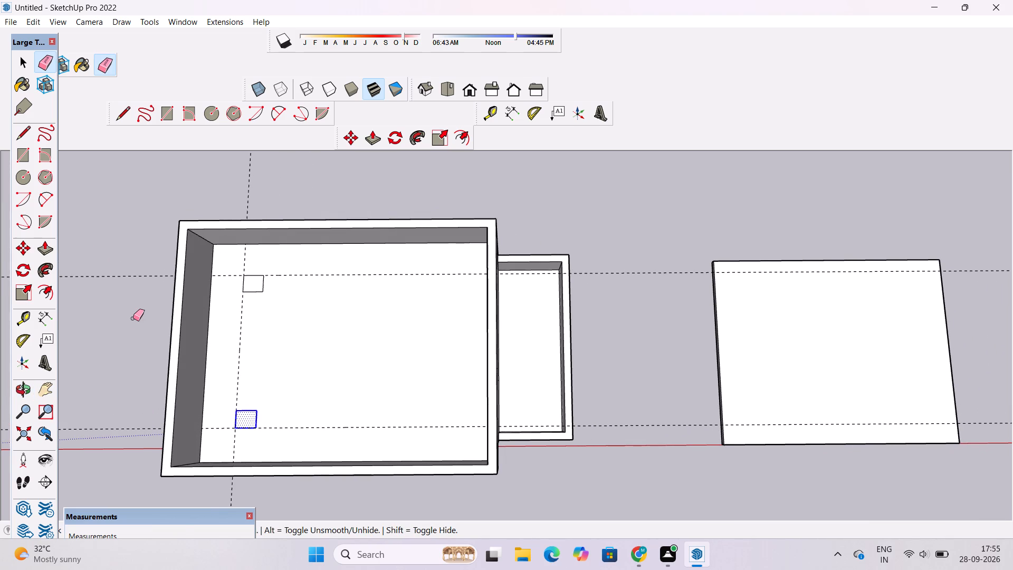
pyautogui.press('t')
pyautogui.scroll(6, 254, 353)
pyautogui.scroll(2, 368, 332)
pyautogui.scroll(-4, 677, 281)
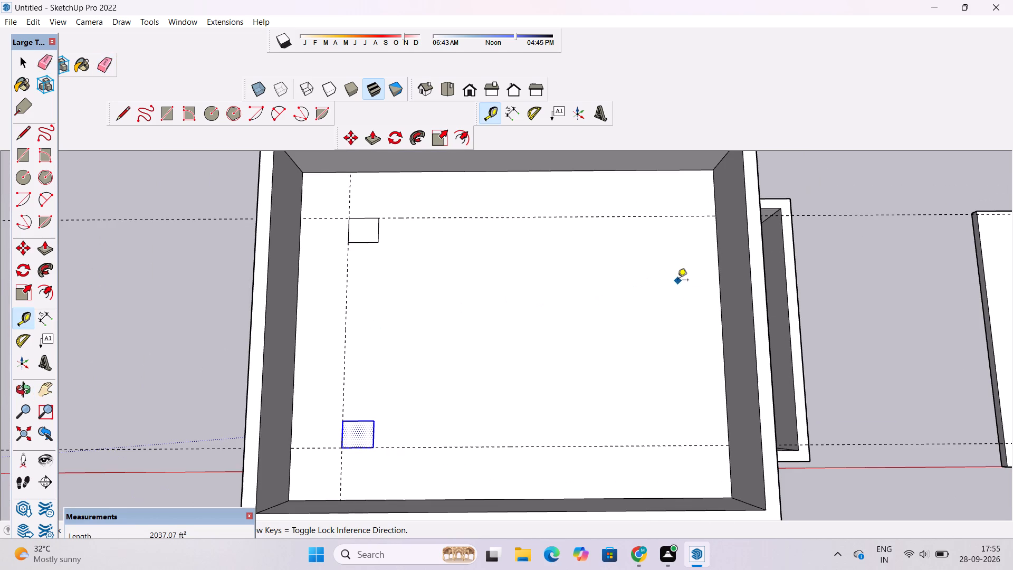
pyautogui.click(721, 329)
pyautogui.scroll(-2, 669, 328)
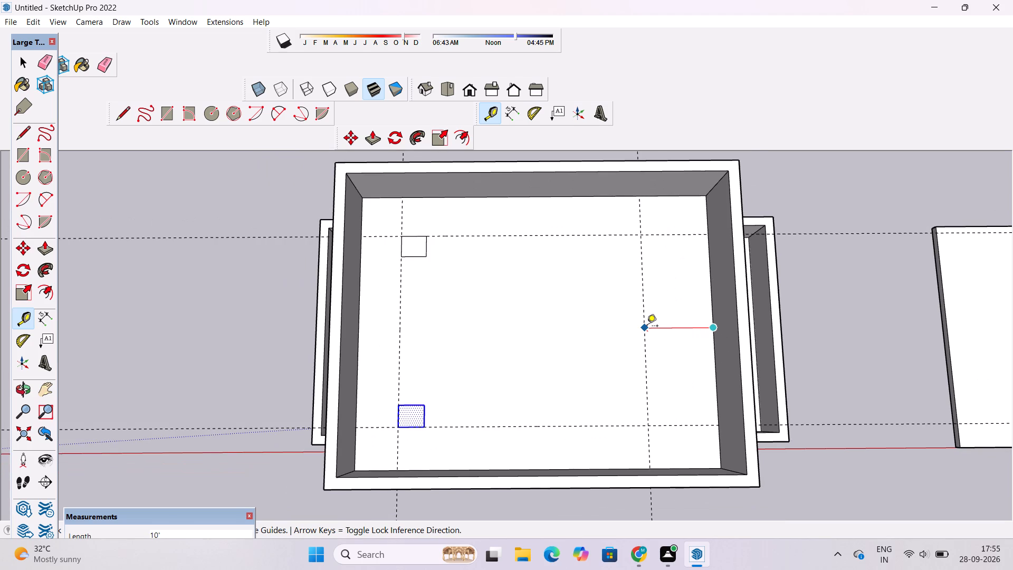
pyautogui.write("5'")
pyautogui.press('Return')
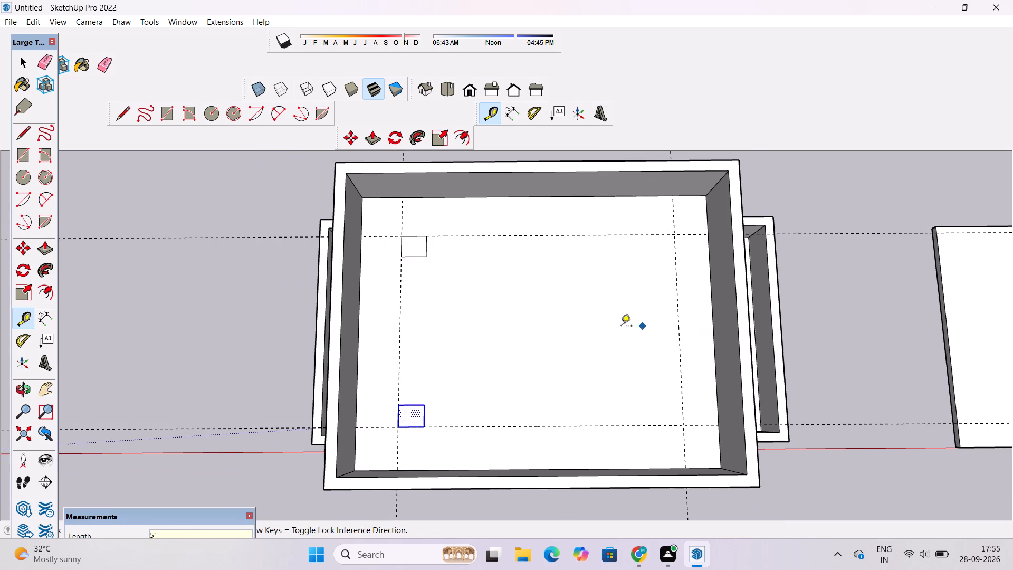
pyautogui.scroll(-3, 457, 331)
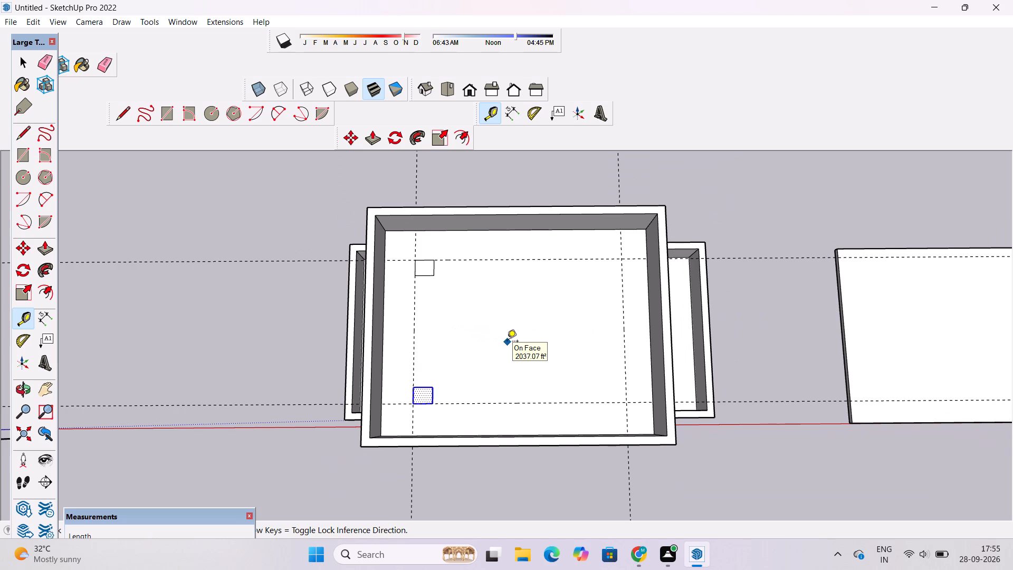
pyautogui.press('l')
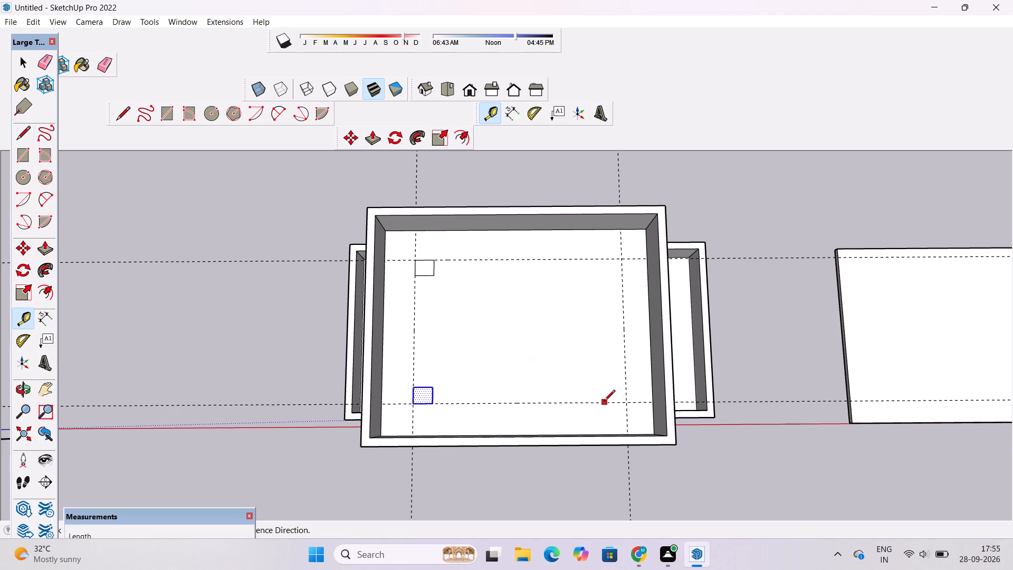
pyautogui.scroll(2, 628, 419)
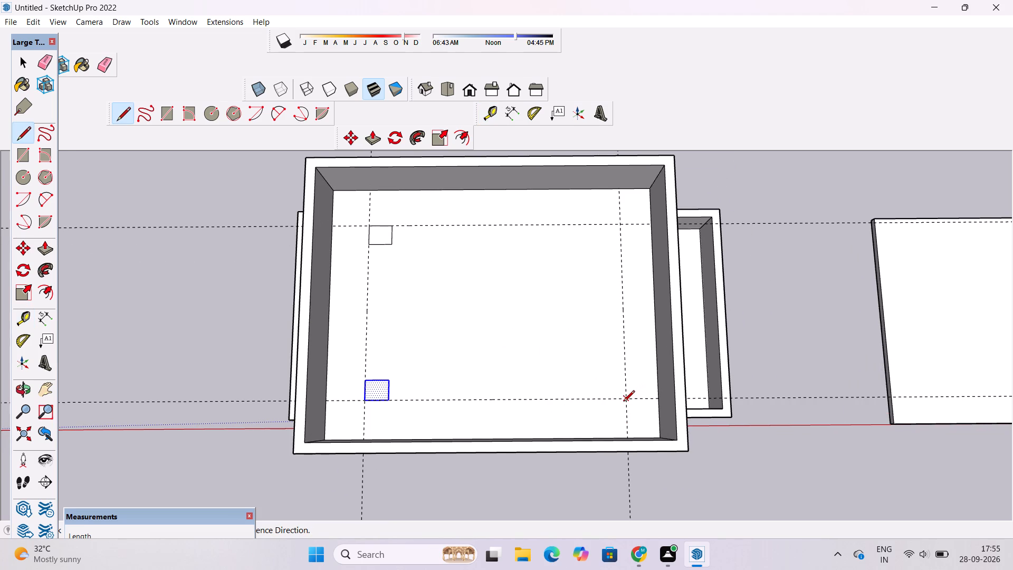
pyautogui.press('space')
# Place a second guide 1' farther inward from the guide beside the end parapet opposite the door side.
pyautogui.write('t')
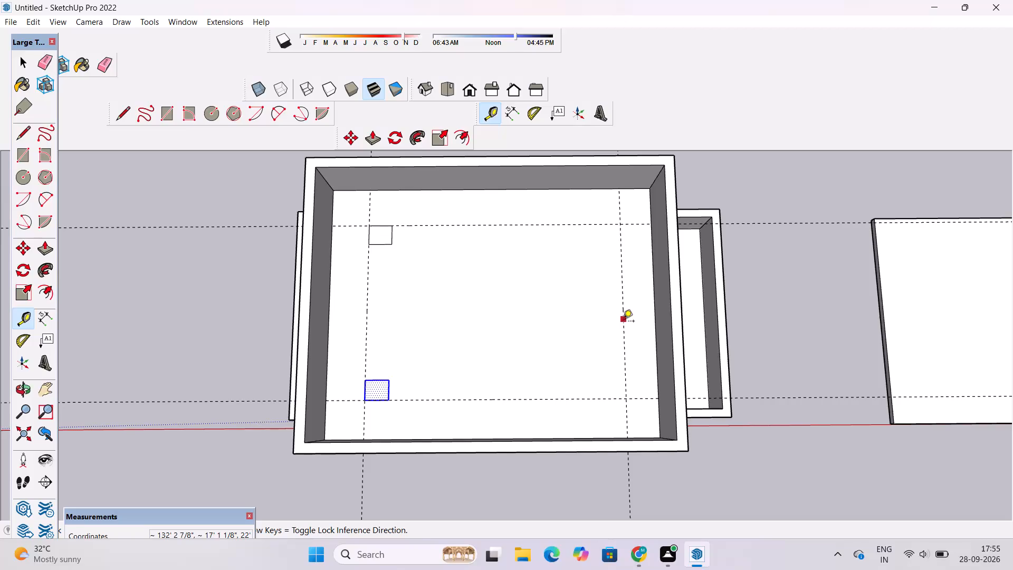
pyautogui.click(623, 325)
pyautogui.write("1'")
pyautogui.press('Return')
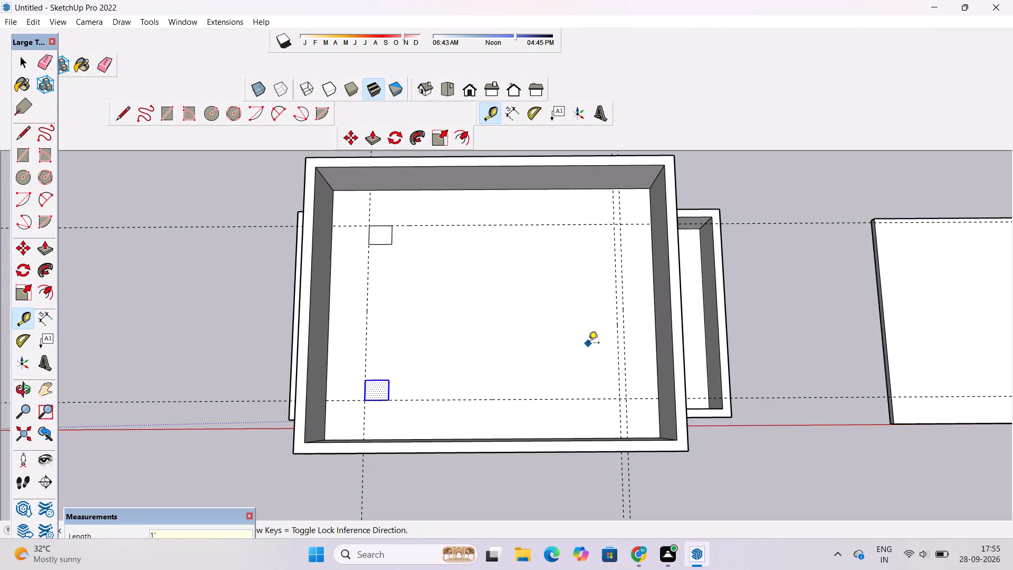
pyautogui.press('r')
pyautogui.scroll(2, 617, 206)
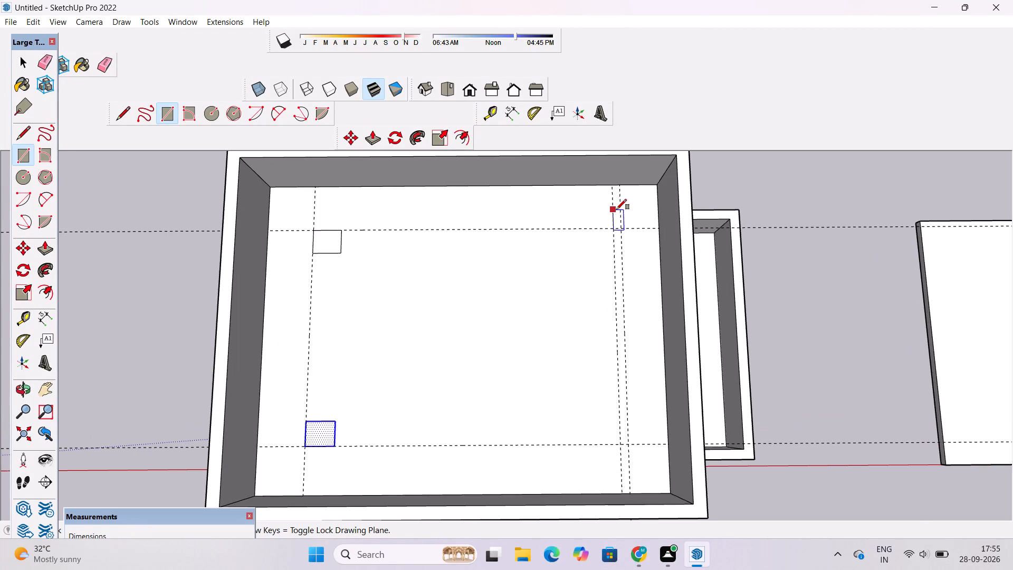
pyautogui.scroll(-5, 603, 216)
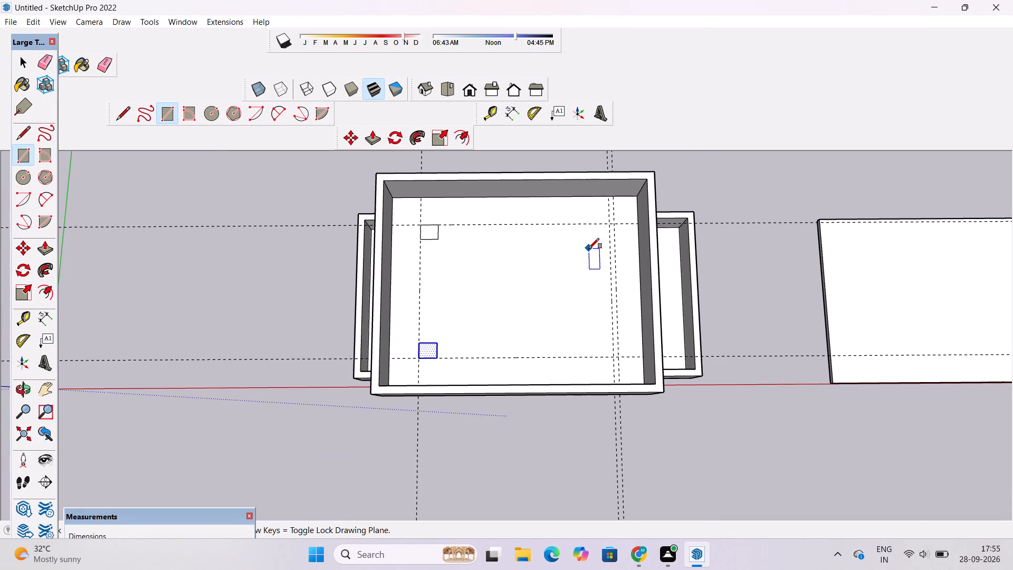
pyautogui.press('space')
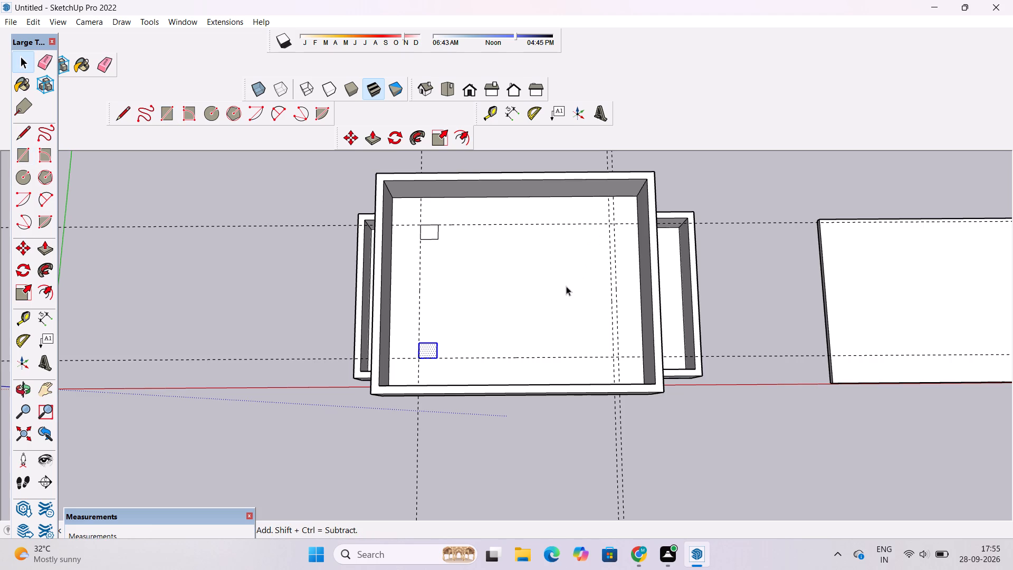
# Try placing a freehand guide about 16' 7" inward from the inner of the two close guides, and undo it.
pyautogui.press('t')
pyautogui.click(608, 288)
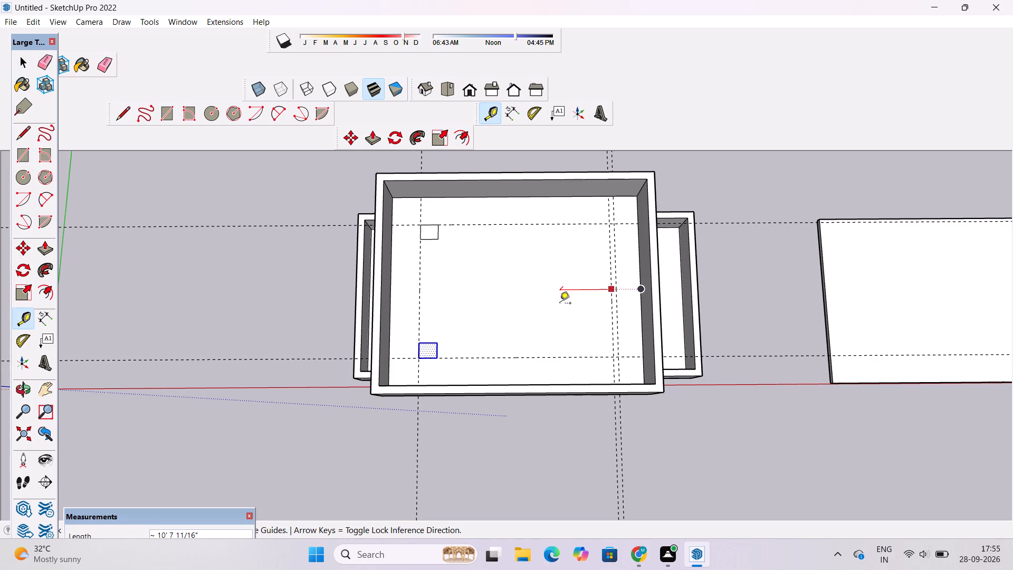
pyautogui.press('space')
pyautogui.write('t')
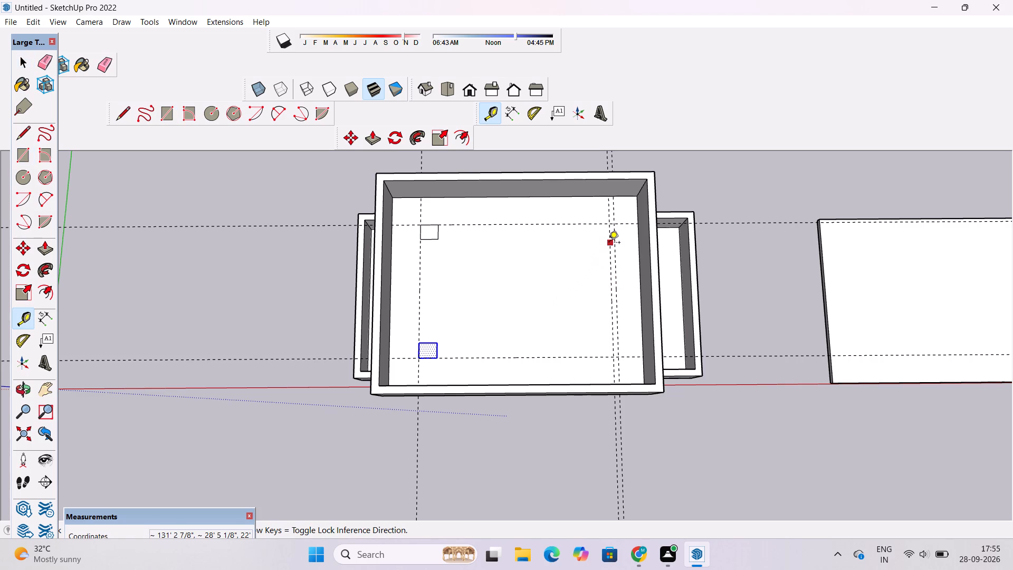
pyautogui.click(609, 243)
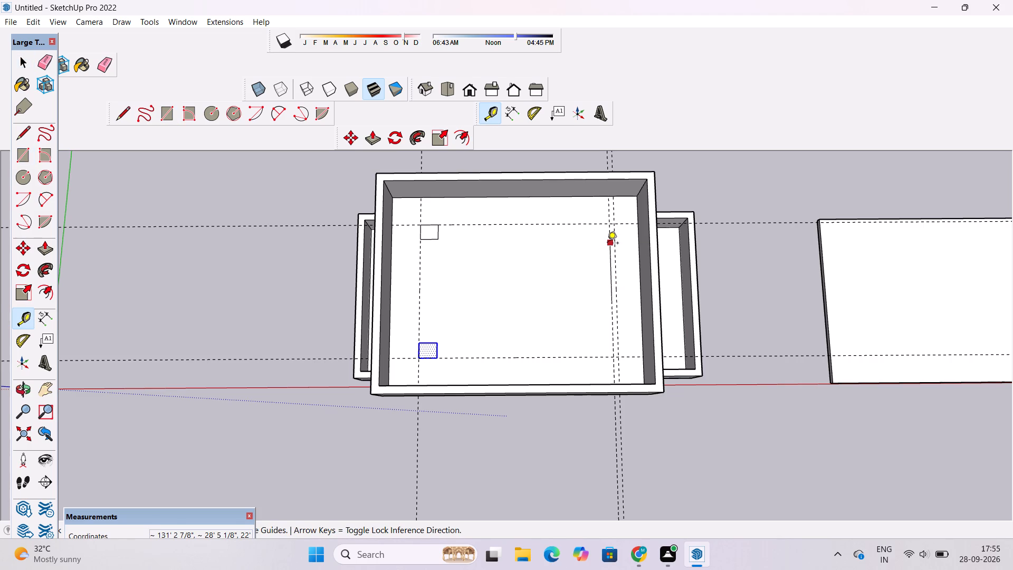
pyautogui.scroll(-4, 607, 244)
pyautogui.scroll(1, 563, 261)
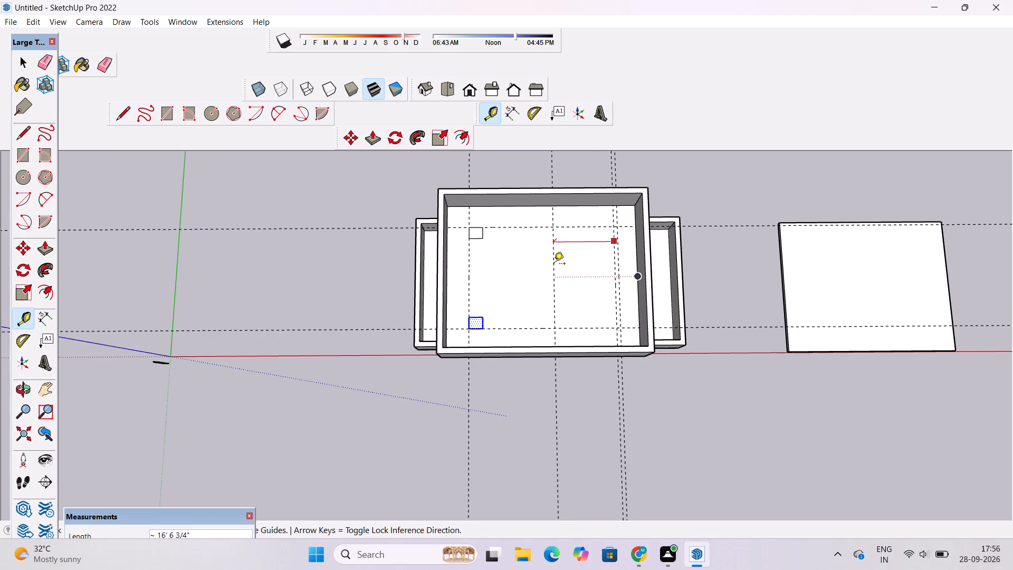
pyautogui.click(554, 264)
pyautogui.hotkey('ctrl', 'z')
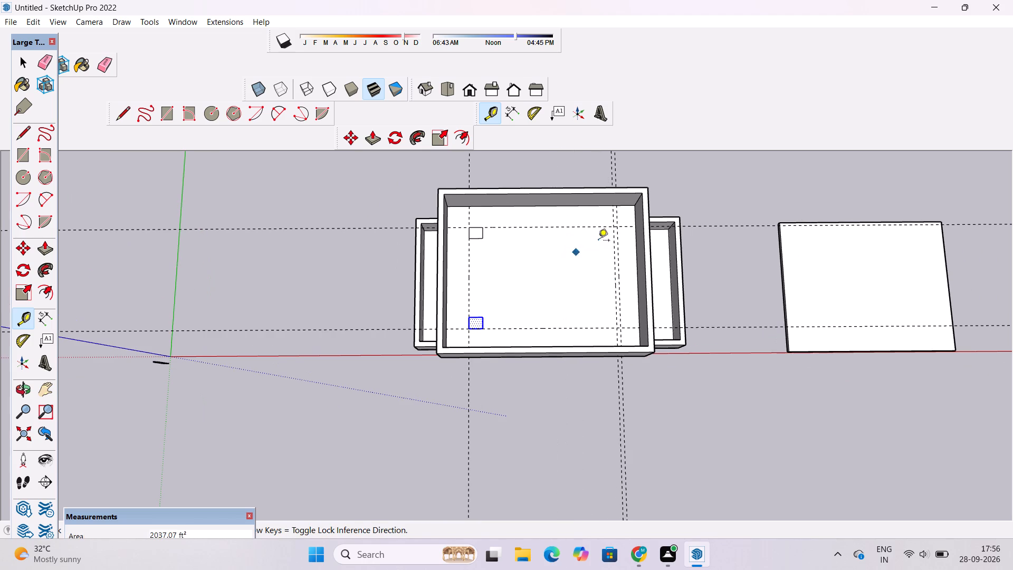
# Place a guide on the roof floor 16' inward from the inner of the two close guides, toward the door side.
pyautogui.scroll(7, 622, 272)
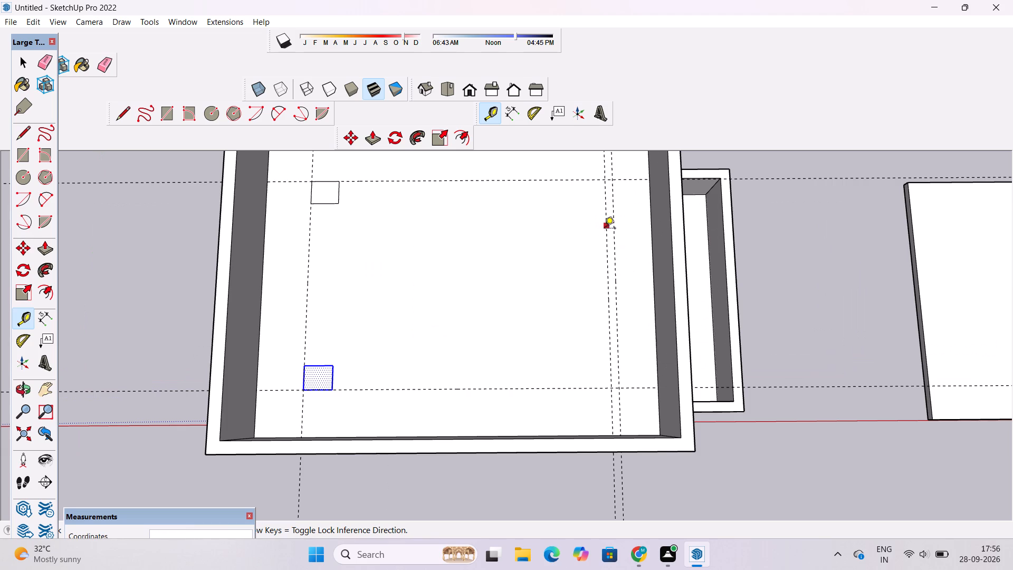
pyautogui.click(605, 231)
pyautogui.write('16')
pyautogui.press("'")
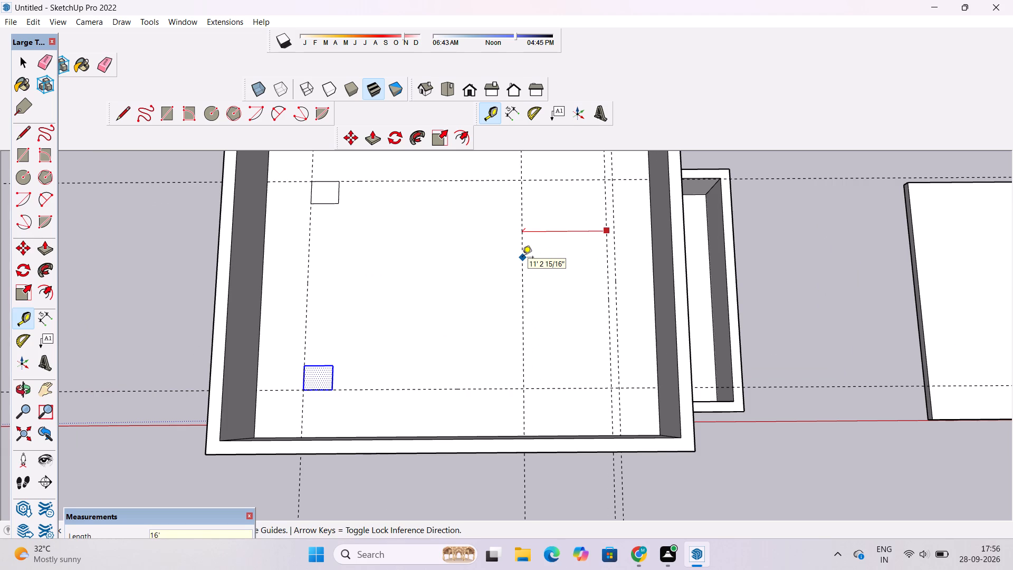
pyautogui.press('Return')
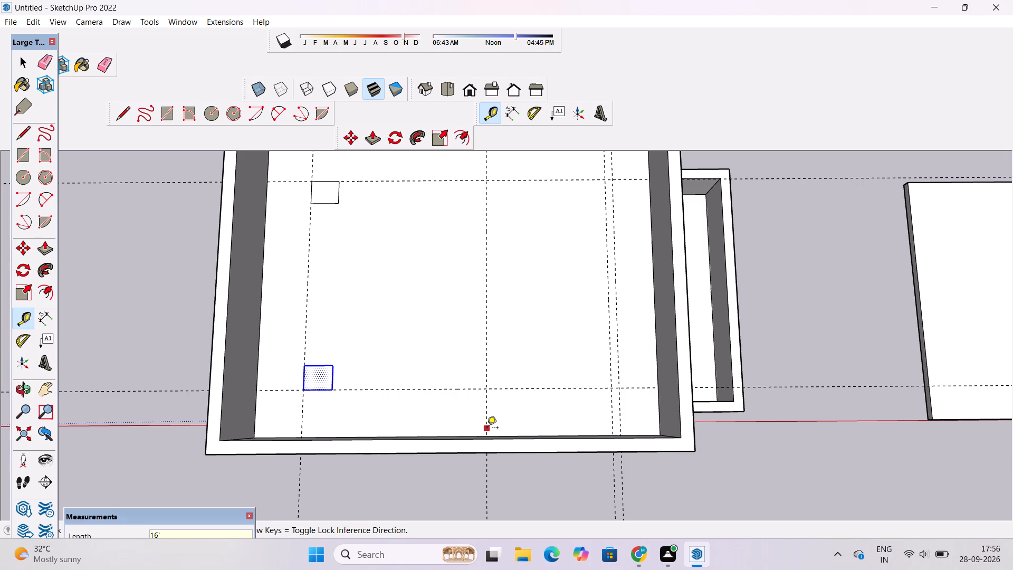
# Draw a closed 28' long rectangle with lines between the front and rear guides, from the 16' guide to the outermost guide.
pyautogui.press('l')
pyautogui.scroll(-6, 472, 404)
pyautogui.scroll(4, 464, 302)
pyautogui.scroll(4, 501, 273)
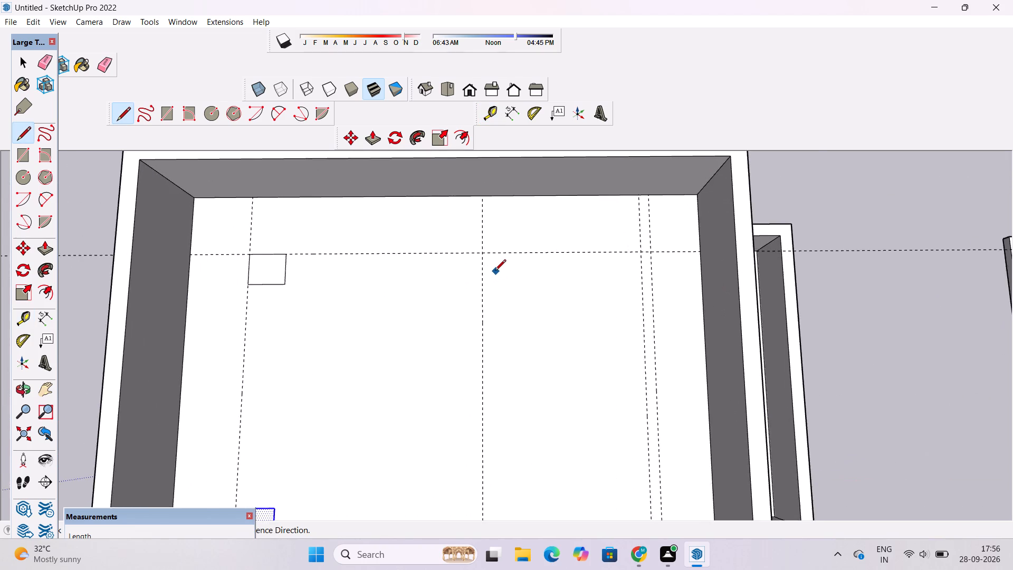
pyautogui.scroll(3, 495, 271)
pyautogui.click(475, 247)
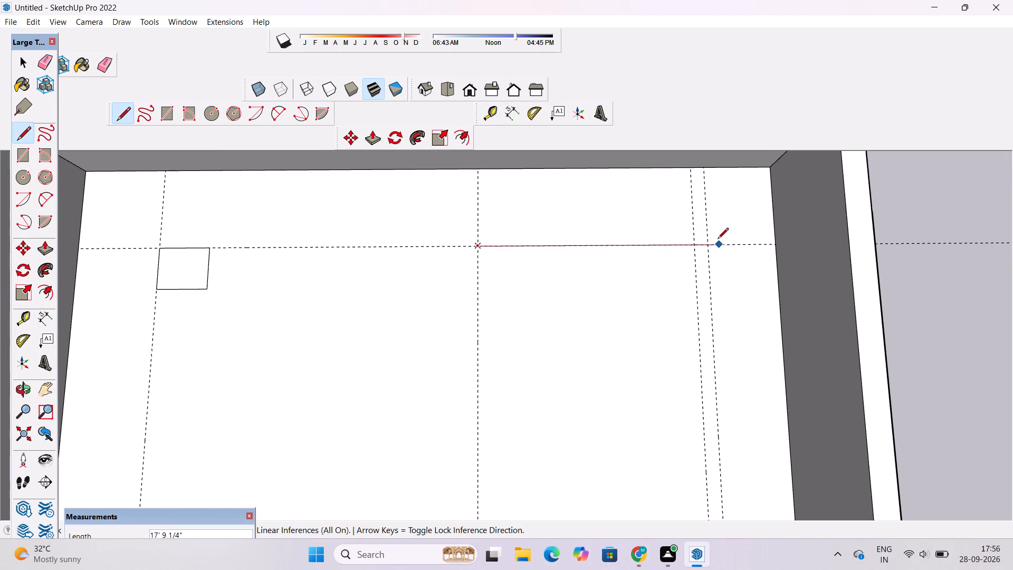
pyautogui.click(709, 246)
pyautogui.scroll(-12, 709, 245)
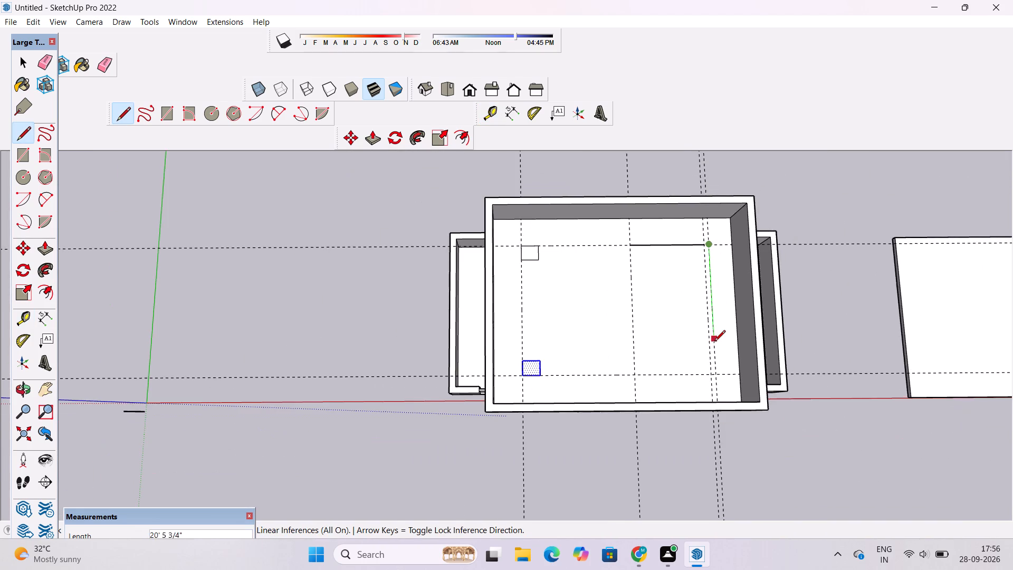
pyautogui.scroll(5, 714, 342)
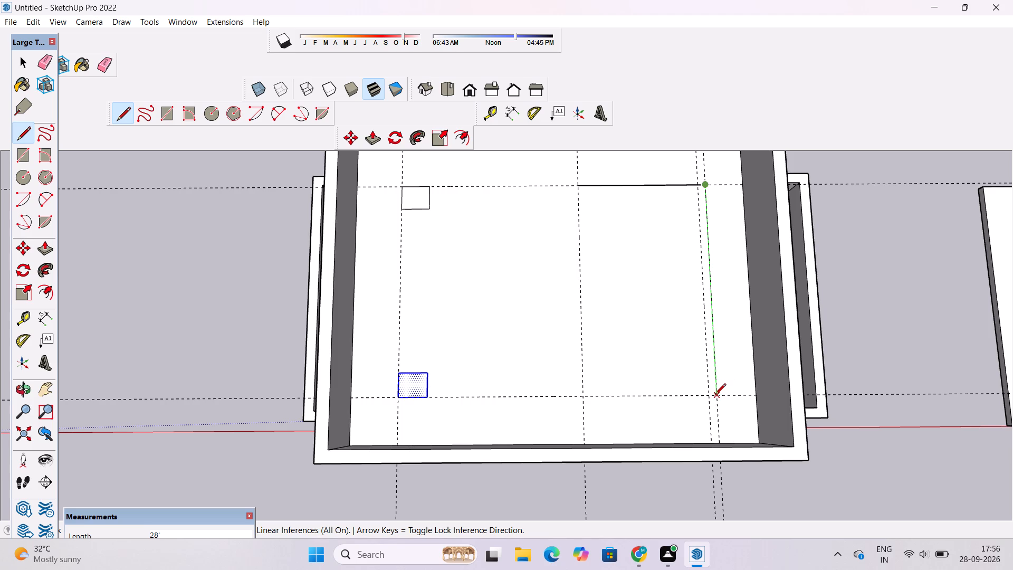
pyautogui.click(715, 395)
pyautogui.click(581, 398)
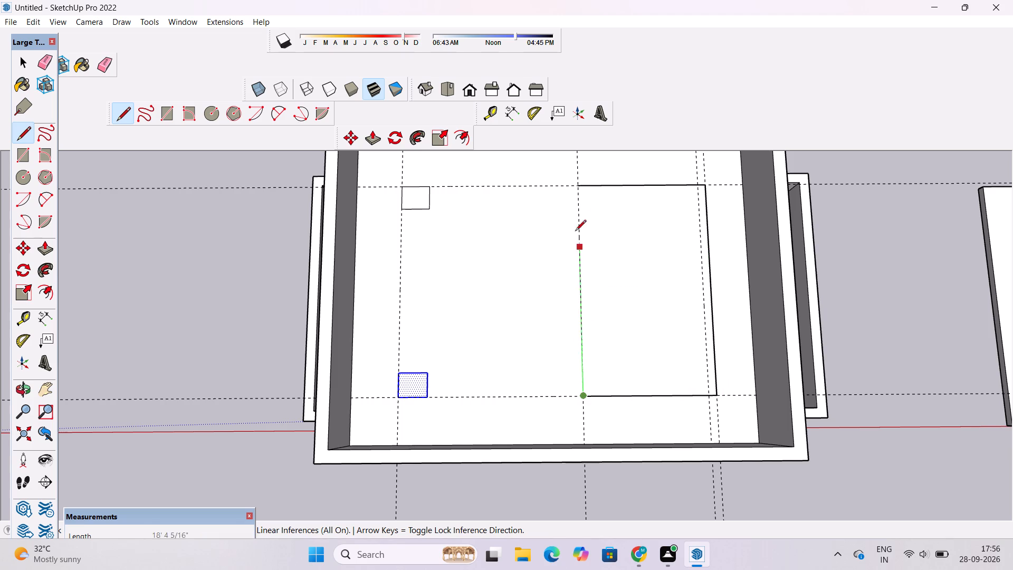
pyautogui.click(577, 186)
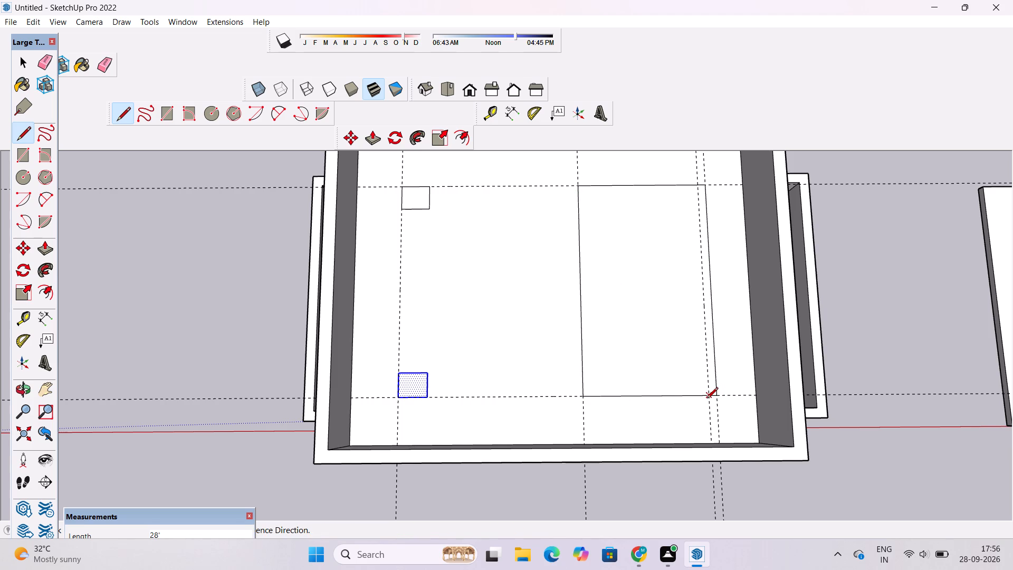
# Draw a line along the inner close guide to split a narrow strip off the large rectangle's outer side.
pyautogui.click(707, 395)
pyautogui.scroll(-5, 707, 384)
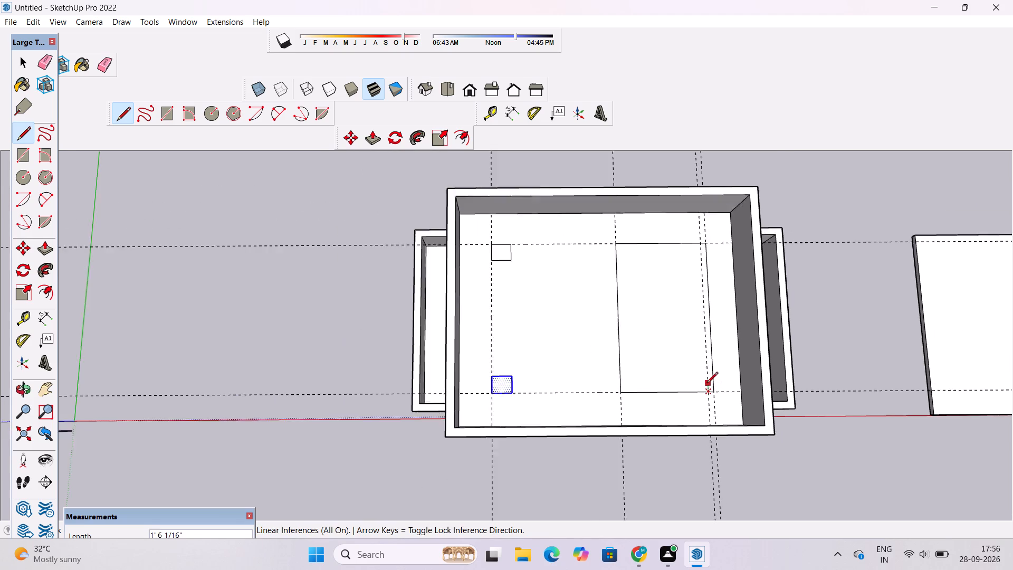
pyautogui.scroll(4, 701, 264)
pyautogui.click(701, 251)
pyautogui.press('space')
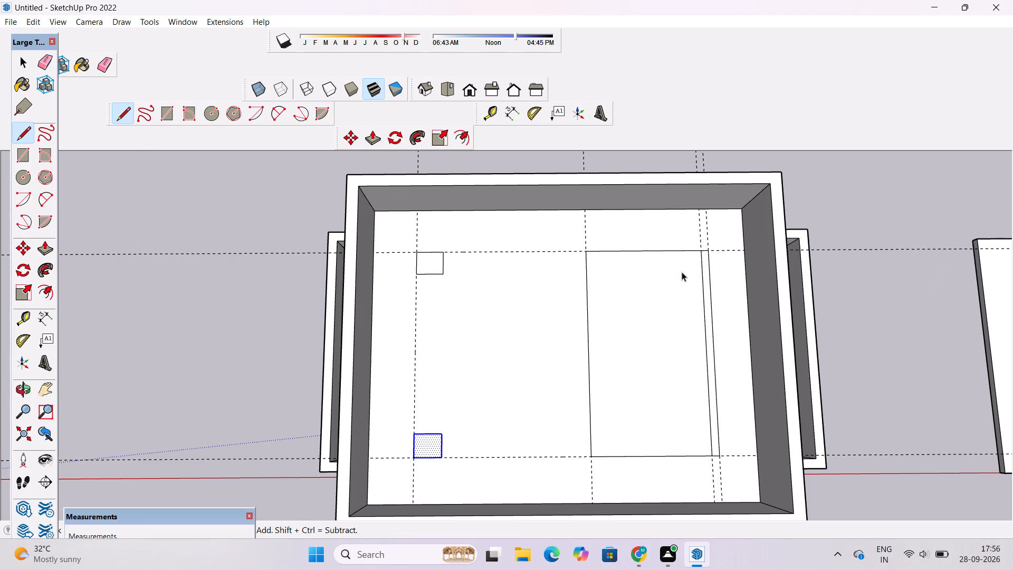
# Erase all the guides crossing the roof in both directions, keeping the drawn rectangles.
pyautogui.write('e')
pyautogui.scroll(-9, 673, 288)
pyautogui.moveTo(701, 201); pyautogui.dragTo(674, 216)
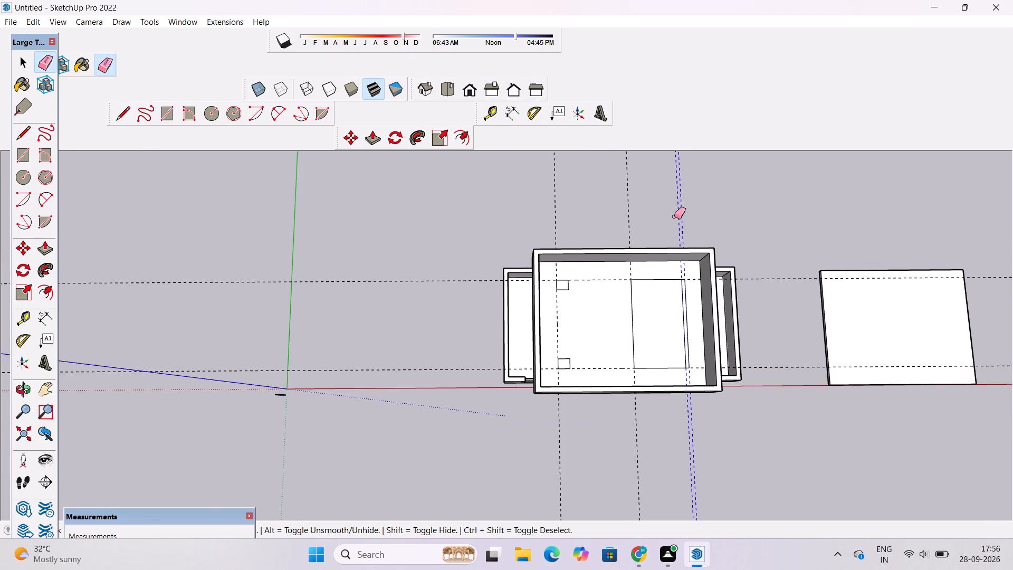
pyautogui.moveTo(674, 216); pyautogui.dragTo(667, 228)
pyautogui.moveTo(671, 209); pyautogui.dragTo(618, 234)
pyautogui.moveTo(594, 207); pyautogui.dragTo(547, 225)
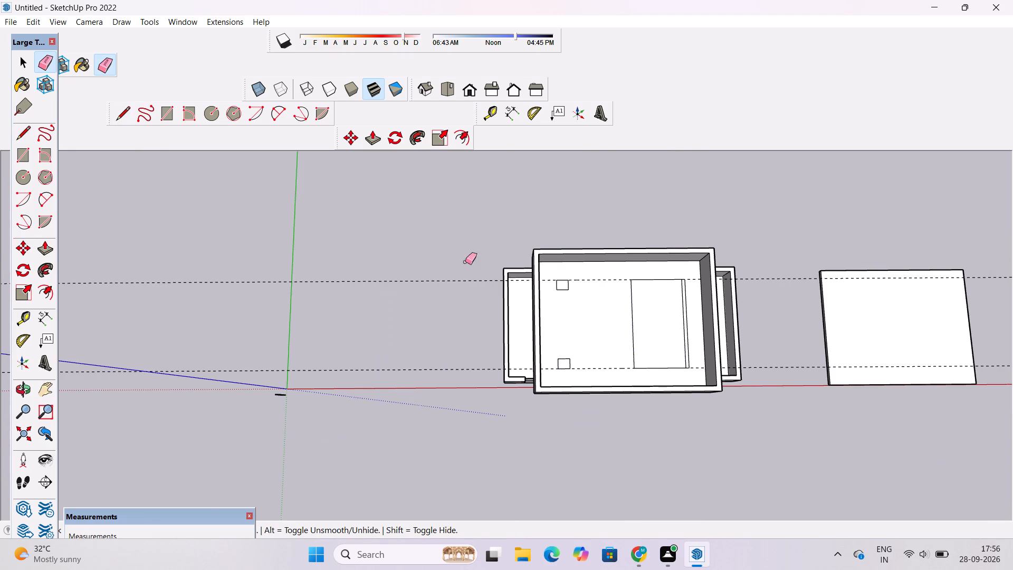
pyautogui.moveTo(464, 263); pyautogui.dragTo(451, 395)
# Examine the roof layout, the front facade and the underside of the overhang from several angles.
pyautogui.press('o')
pyautogui.moveTo(499, 456); pyautogui.dragTo(502, 438)
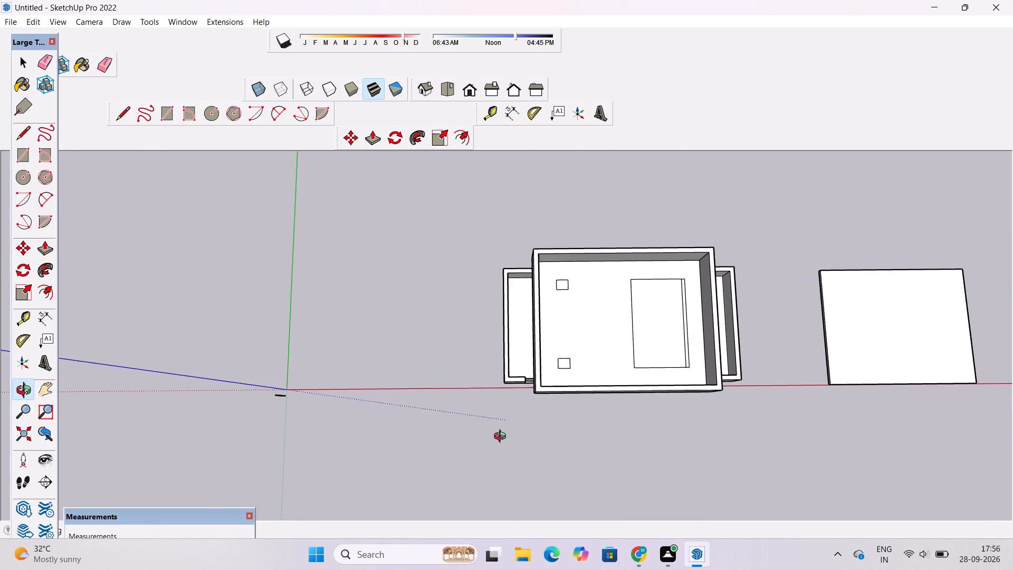
pyautogui.moveTo(502, 438); pyautogui.dragTo(510, 383)
pyautogui.moveTo(511, 379); pyautogui.dragTo(517, 355)
pyautogui.keyDown('shift'); pyautogui.moveTo(551, 355); pyautogui.dragTo(538, 413); pyautogui.keyUp('shift')
pyautogui.moveTo(558, 447); pyautogui.dragTo(550, 377)
pyautogui.scroll(3, 549, 373)
pyautogui.moveTo(604, 378); pyautogui.dragTo(591, 383)
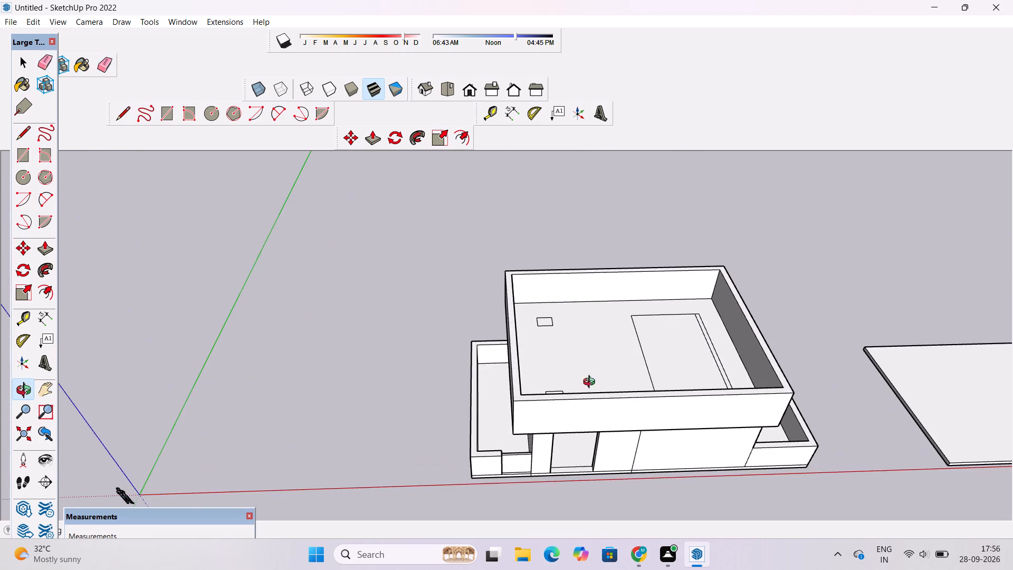
pyautogui.moveTo(591, 383); pyautogui.dragTo(505, 388)
pyautogui.moveTo(500, 432); pyautogui.dragTo(547, 240)
pyautogui.keyDown('shift'); pyautogui.moveTo(620, 296); pyautogui.dragTo(470, 261); pyautogui.keyUp('shift')
pyautogui.moveTo(521, 366); pyautogui.dragTo(519, 270)
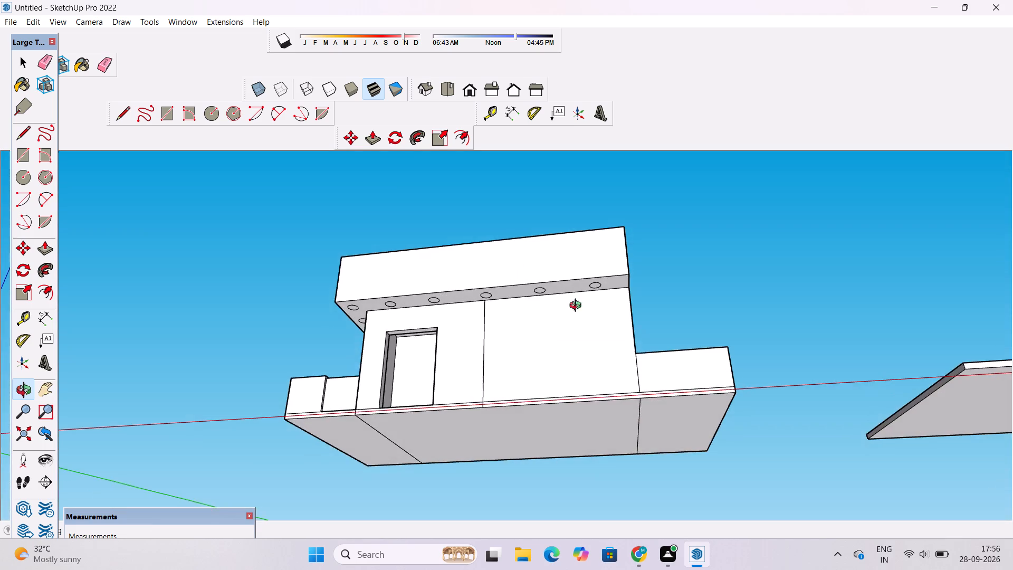
pyautogui.scroll(1, 590, 313)
# Measure the front wall's height from the plinth line to the underside of the overhang, without placing a dimension.
pyautogui.moveTo(591, 317); pyautogui.dragTo(603, 374)
pyautogui.moveTo(602, 376); pyautogui.dragTo(615, 421)
pyautogui.keyDown('shift'); pyautogui.moveTo(614, 424); pyautogui.dragTo(584, 396); pyautogui.keyUp('shift')
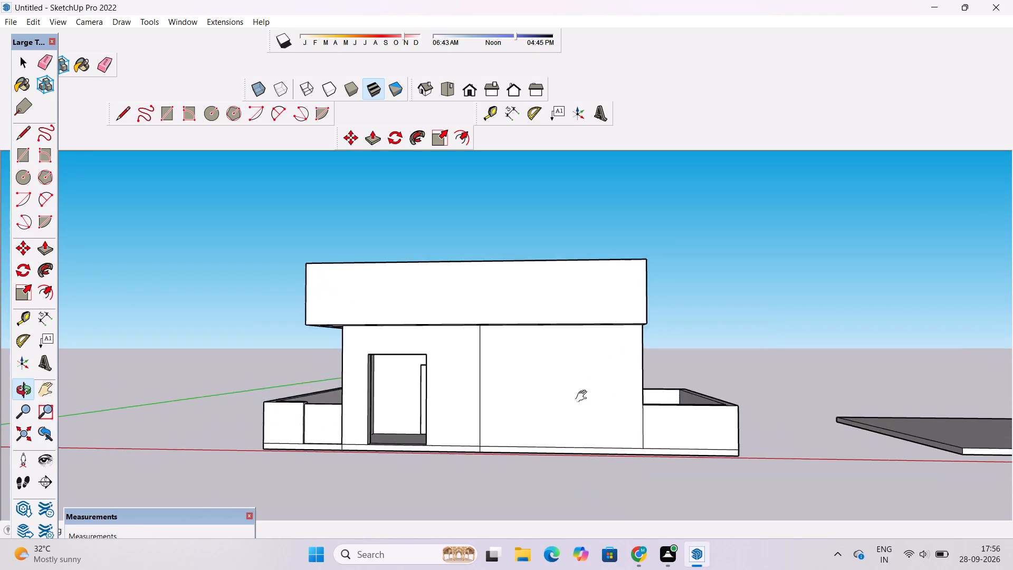
pyautogui.keyDown('shift'); pyautogui.moveTo(584, 396); pyautogui.dragTo(541, 361); pyautogui.keyUp('shift')
pyautogui.click(46, 320)
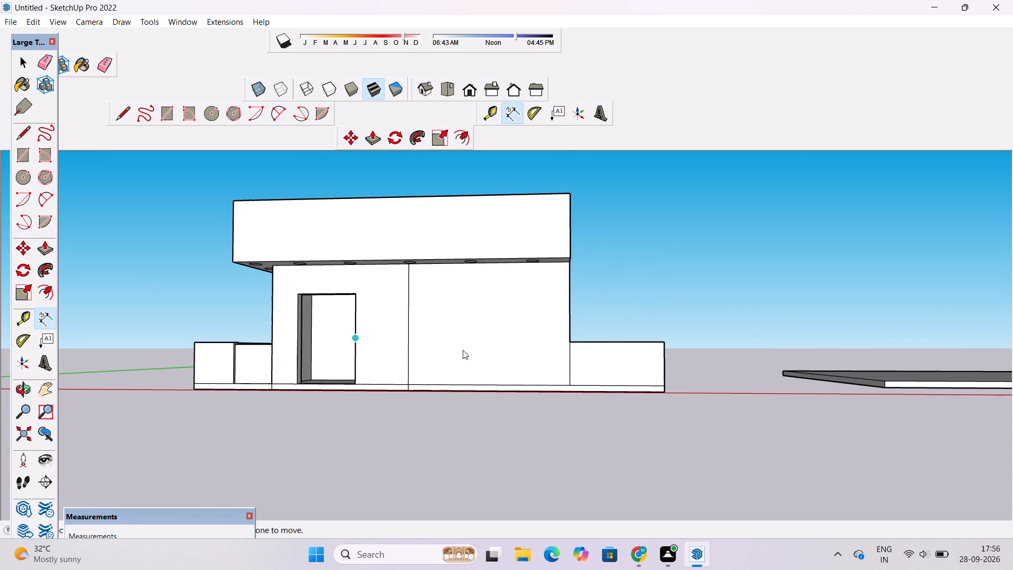
pyautogui.scroll(4, 576, 366)
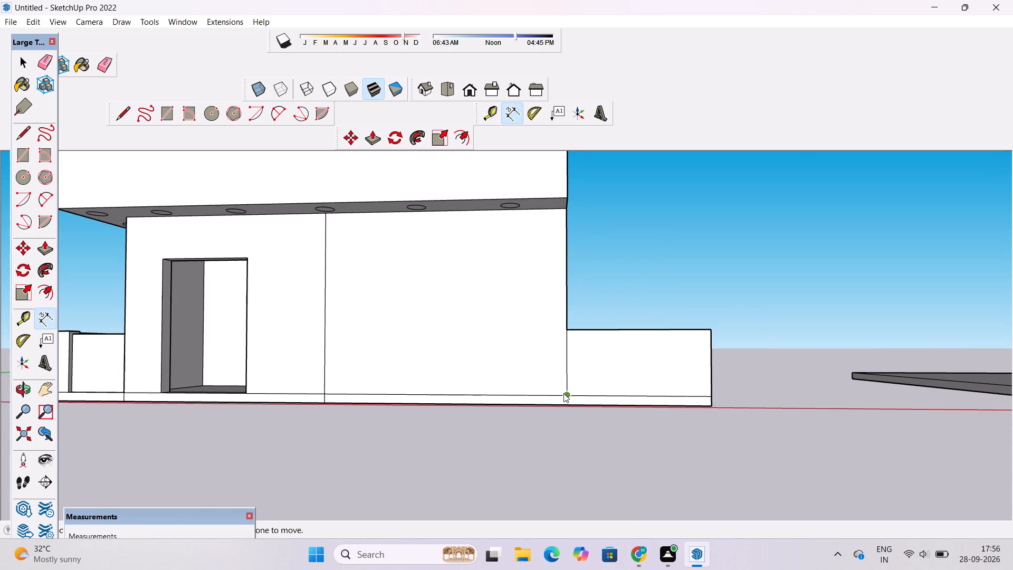
pyautogui.click(567, 395)
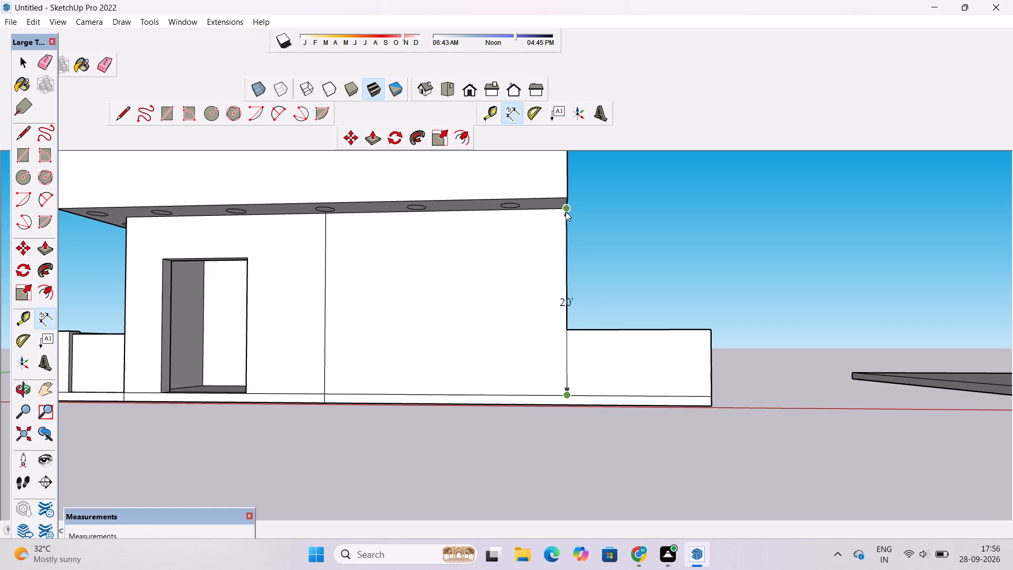
pyautogui.press('space')
# Push/Pull the rear small rectangle on the roof floor up 20' into a post.
pyautogui.press('o')
pyautogui.moveTo(579, 265); pyautogui.dragTo(599, 386)
pyautogui.scroll(-6, 599, 386)
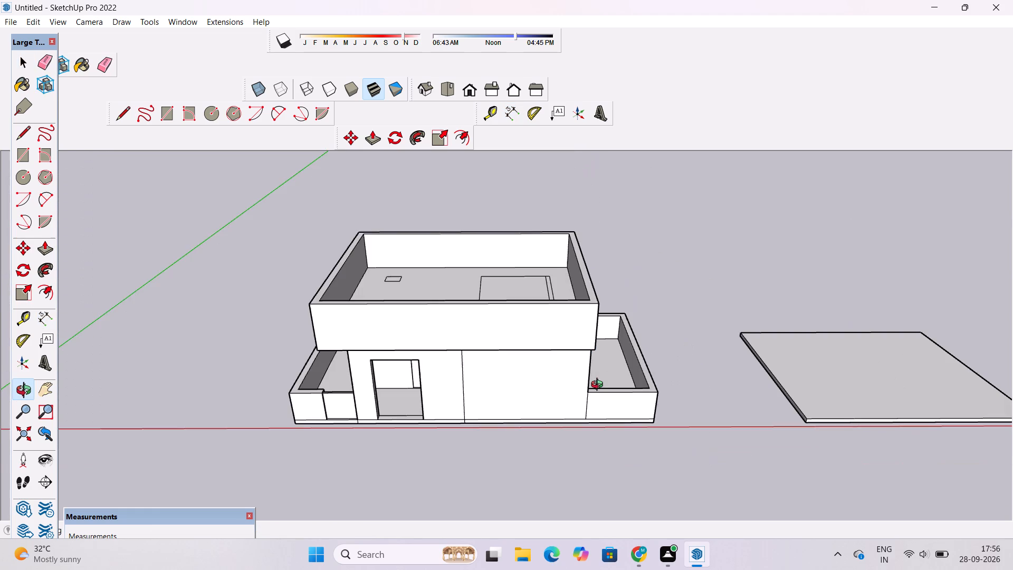
pyautogui.keyDown('shift'); pyautogui.moveTo(562, 391); pyautogui.dragTo(595, 422); pyautogui.keyUp('shift')
pyautogui.moveTo(467, 392); pyautogui.dragTo(483, 470)
pyautogui.scroll(3, 412, 372)
pyautogui.moveTo(420, 393); pyautogui.dragTo(422, 440)
pyautogui.keyDown('shift'); pyautogui.moveTo(412, 412); pyautogui.dragTo(463, 440); pyautogui.keyUp('shift')
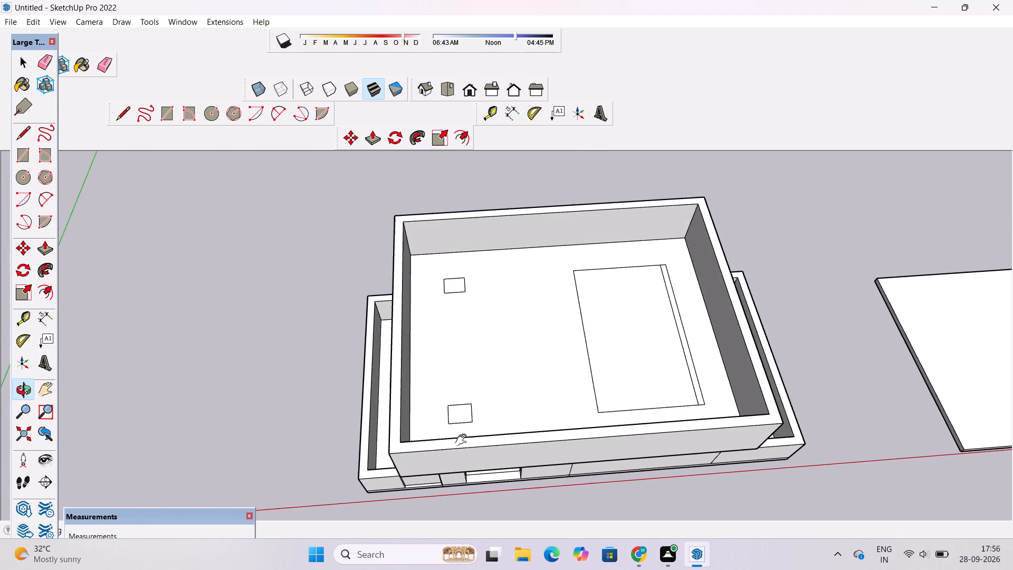
pyautogui.keyDown('shift'); pyautogui.moveTo(463, 440); pyautogui.dragTo(464, 444); pyautogui.keyUp('shift')
pyautogui.scroll(4, 480, 338)
pyautogui.keyDown('shift'); pyautogui.moveTo(480, 338); pyautogui.dragTo(448, 381); pyautogui.keyUp('shift')
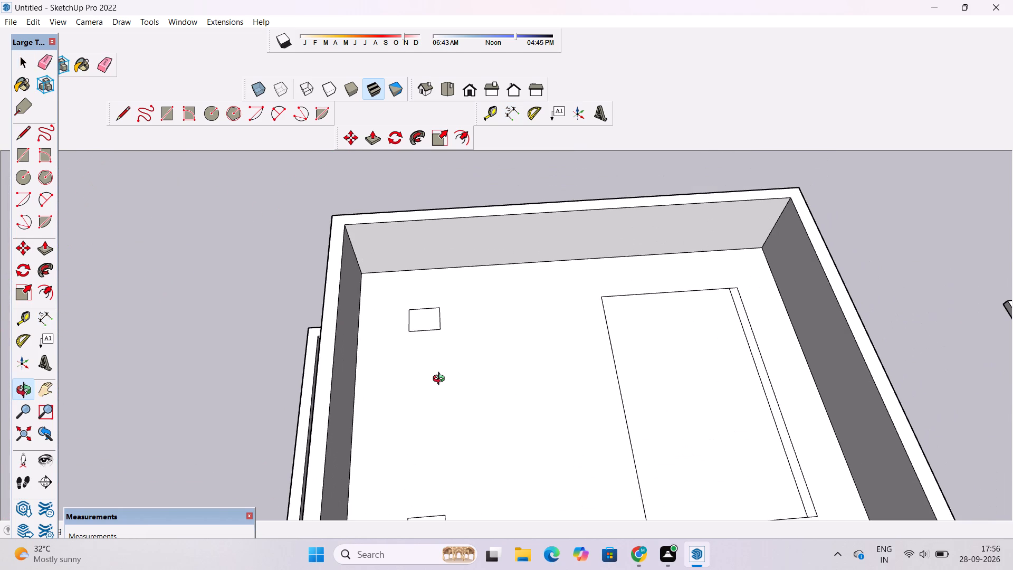
pyautogui.press('p')
pyautogui.click(427, 322)
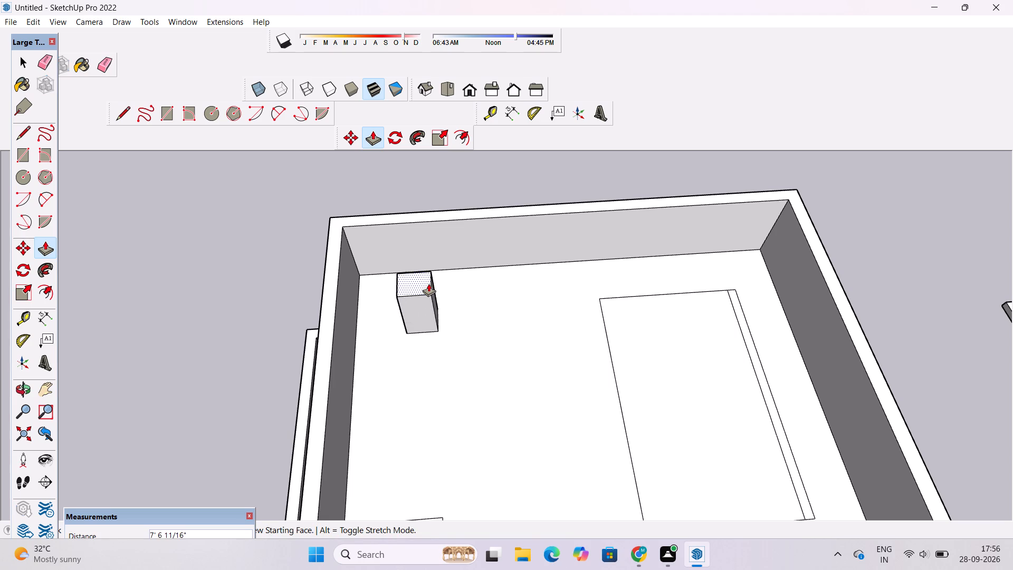
pyautogui.write("20'")
pyautogui.press('Return')
# Push/Pull the front small rectangle up 20', level with the top of the rear post, and view both posts.
pyautogui.press('o')
pyautogui.scroll(-7, 413, 269)
pyautogui.moveTo(418, 354); pyautogui.dragTo(395, 244)
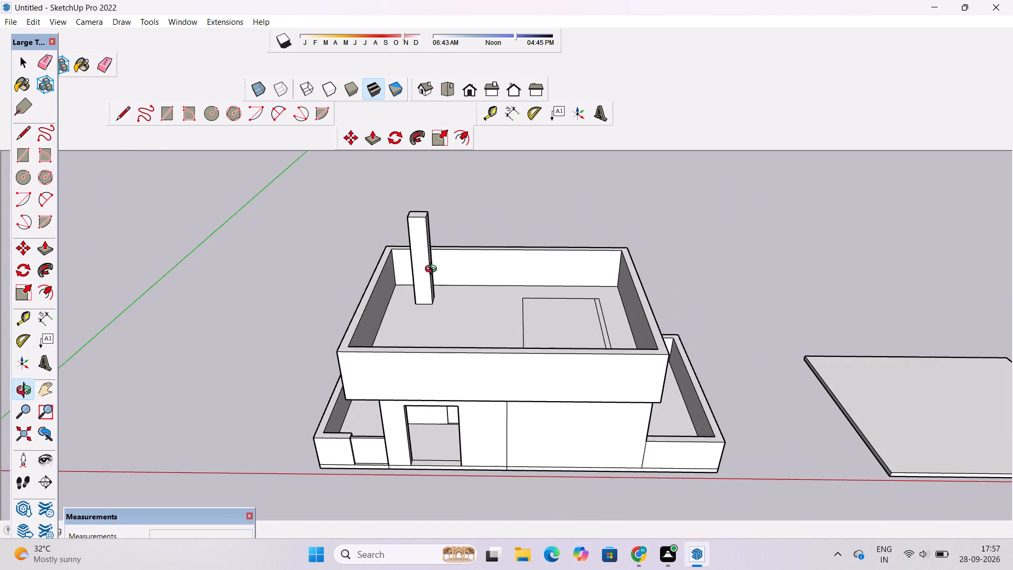
pyautogui.moveTo(442, 324); pyautogui.dragTo(438, 274)
pyautogui.keyDown('shift'); pyautogui.moveTo(438, 274); pyautogui.dragTo(438, 340); pyautogui.keyUp('shift')
pyautogui.moveTo(434, 371); pyautogui.dragTo(436, 497)
pyautogui.scroll(4, 415, 471)
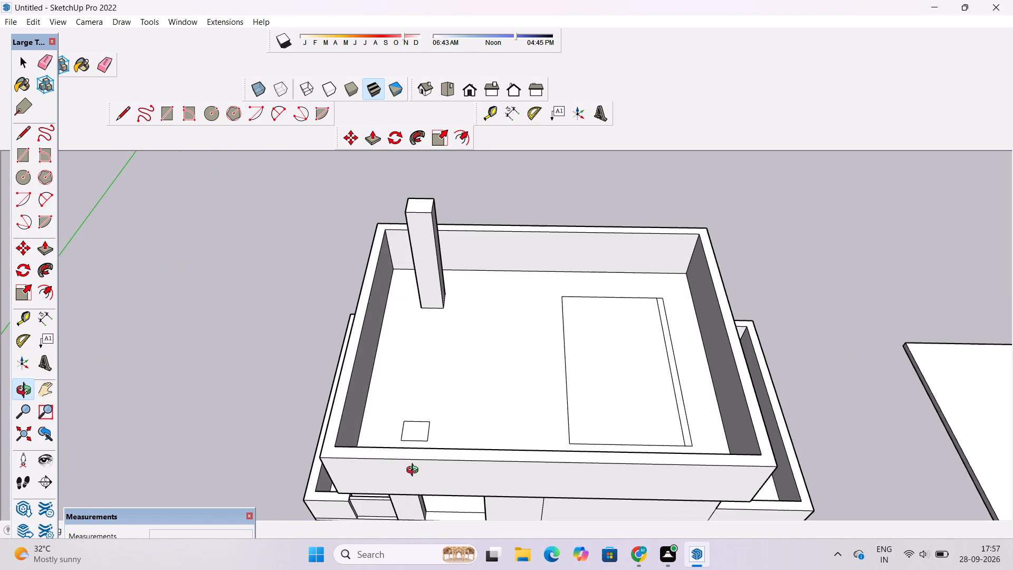
pyautogui.moveTo(415, 462); pyautogui.dragTo(374, 452)
pyautogui.keyDown('shift'); pyautogui.moveTo(387, 437); pyautogui.dragTo(364, 476); pyautogui.keyUp('shift')
pyautogui.press('p')
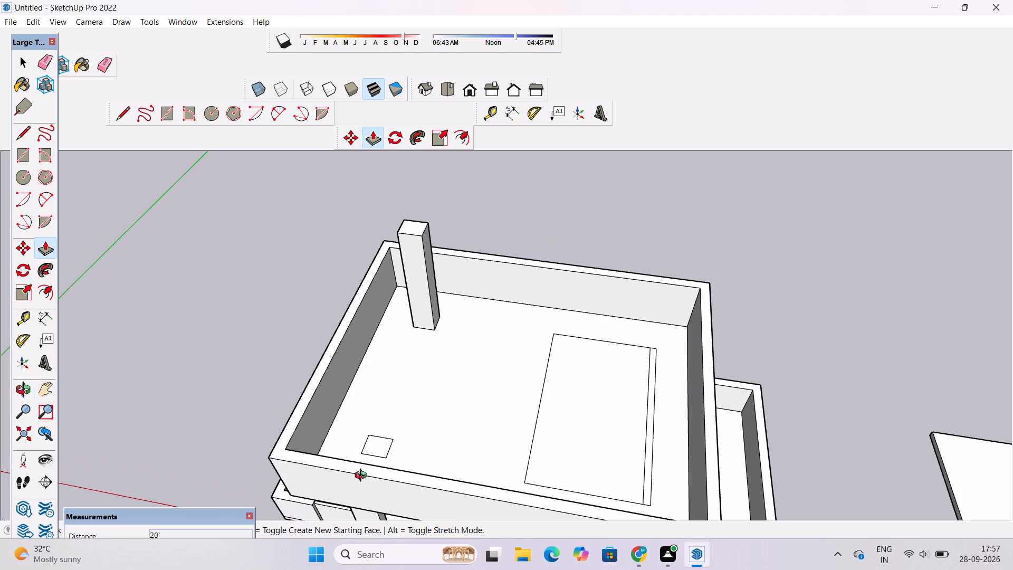
pyautogui.click(376, 441)
pyautogui.click(419, 232)
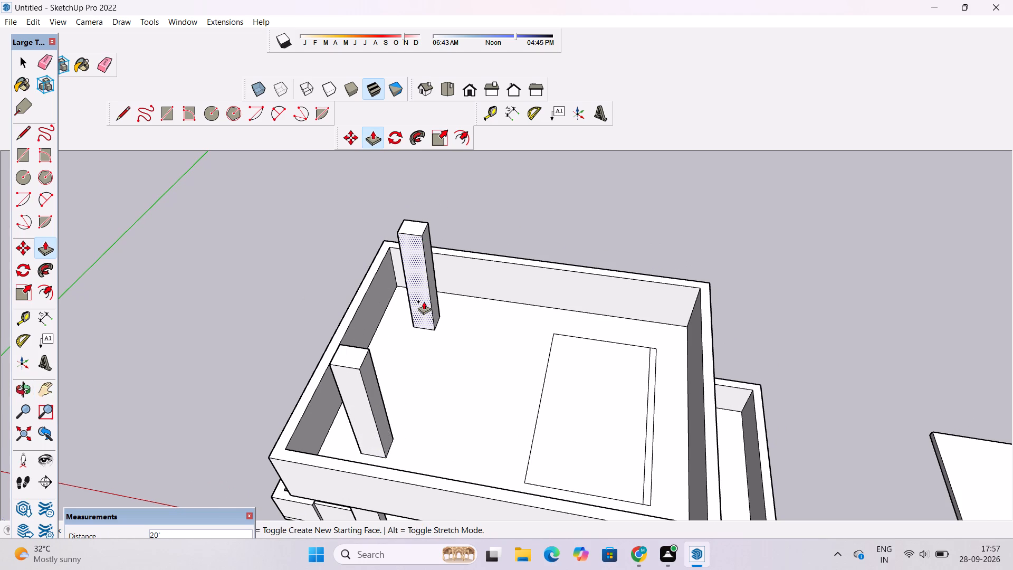
pyautogui.press('o')
pyautogui.scroll(-4, 423, 315)
pyautogui.moveTo(418, 384); pyautogui.dragTo(449, 305)
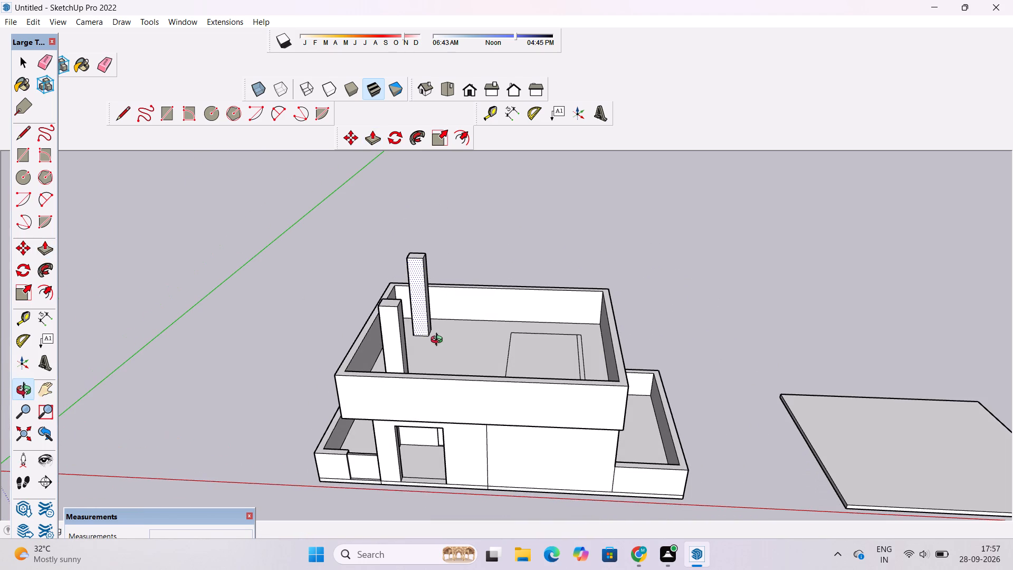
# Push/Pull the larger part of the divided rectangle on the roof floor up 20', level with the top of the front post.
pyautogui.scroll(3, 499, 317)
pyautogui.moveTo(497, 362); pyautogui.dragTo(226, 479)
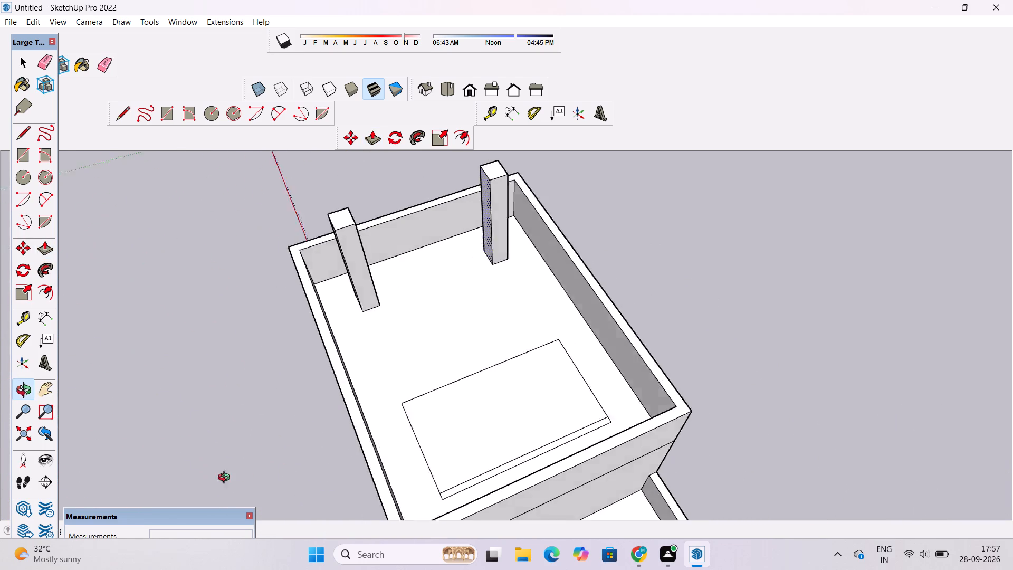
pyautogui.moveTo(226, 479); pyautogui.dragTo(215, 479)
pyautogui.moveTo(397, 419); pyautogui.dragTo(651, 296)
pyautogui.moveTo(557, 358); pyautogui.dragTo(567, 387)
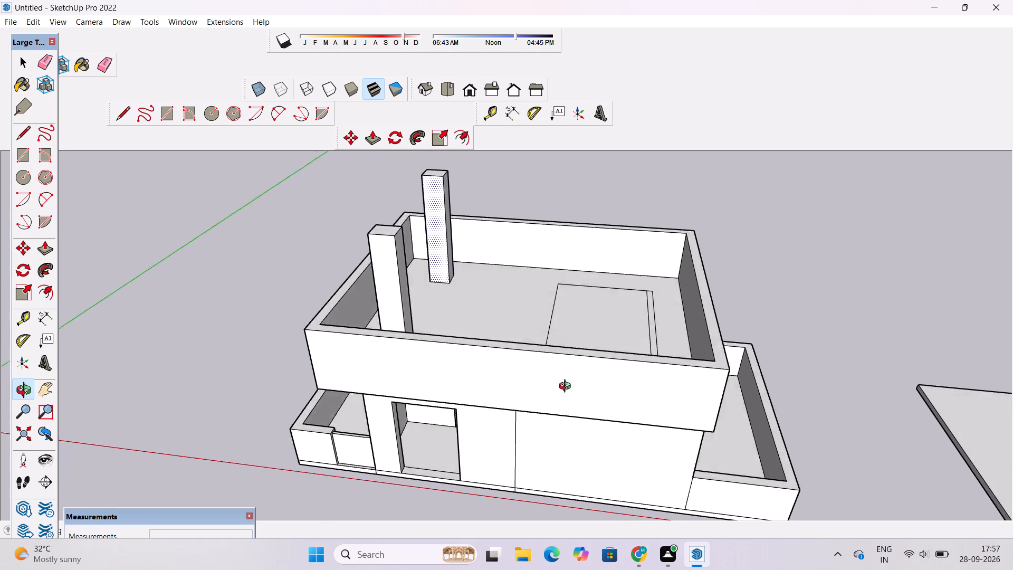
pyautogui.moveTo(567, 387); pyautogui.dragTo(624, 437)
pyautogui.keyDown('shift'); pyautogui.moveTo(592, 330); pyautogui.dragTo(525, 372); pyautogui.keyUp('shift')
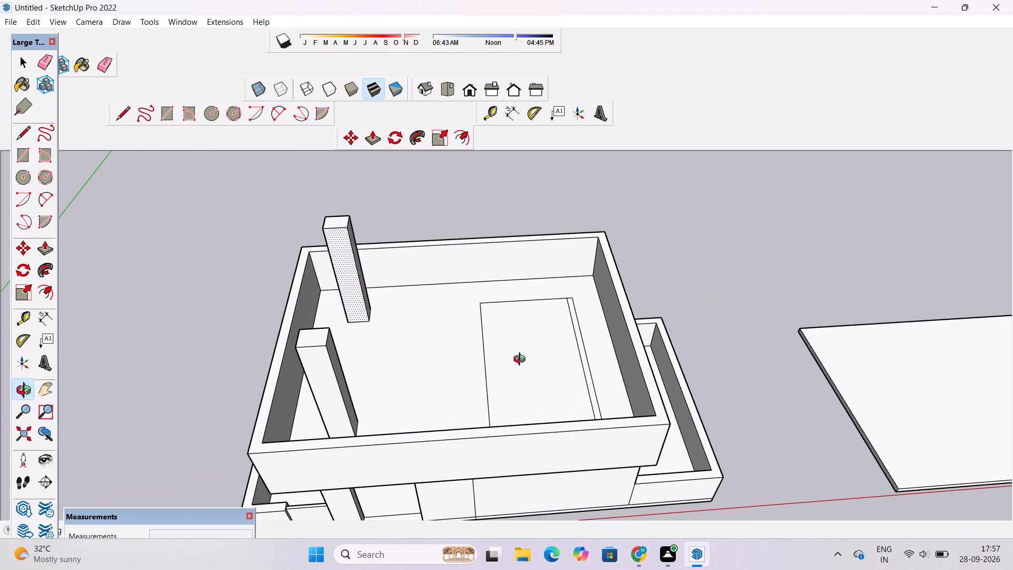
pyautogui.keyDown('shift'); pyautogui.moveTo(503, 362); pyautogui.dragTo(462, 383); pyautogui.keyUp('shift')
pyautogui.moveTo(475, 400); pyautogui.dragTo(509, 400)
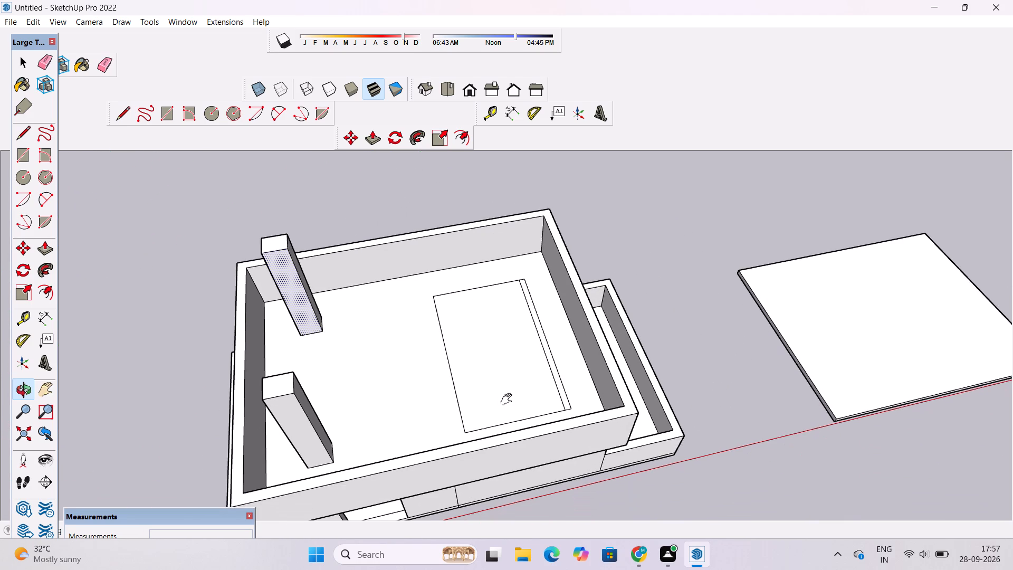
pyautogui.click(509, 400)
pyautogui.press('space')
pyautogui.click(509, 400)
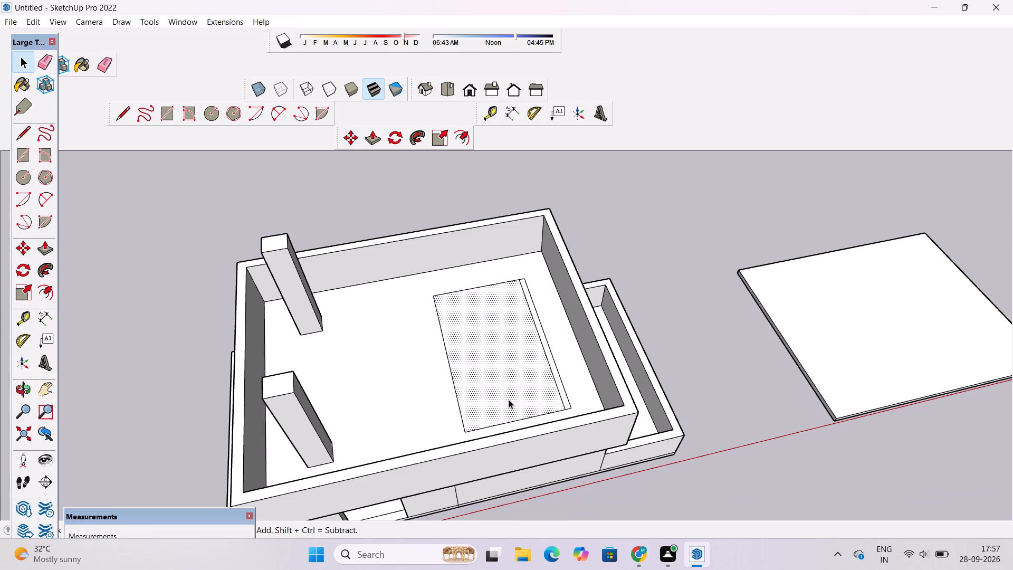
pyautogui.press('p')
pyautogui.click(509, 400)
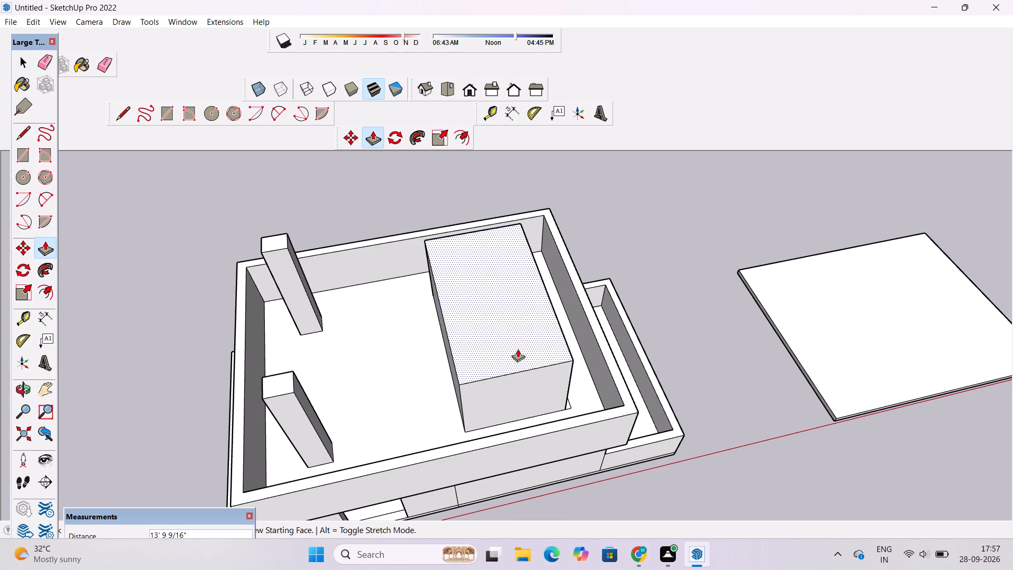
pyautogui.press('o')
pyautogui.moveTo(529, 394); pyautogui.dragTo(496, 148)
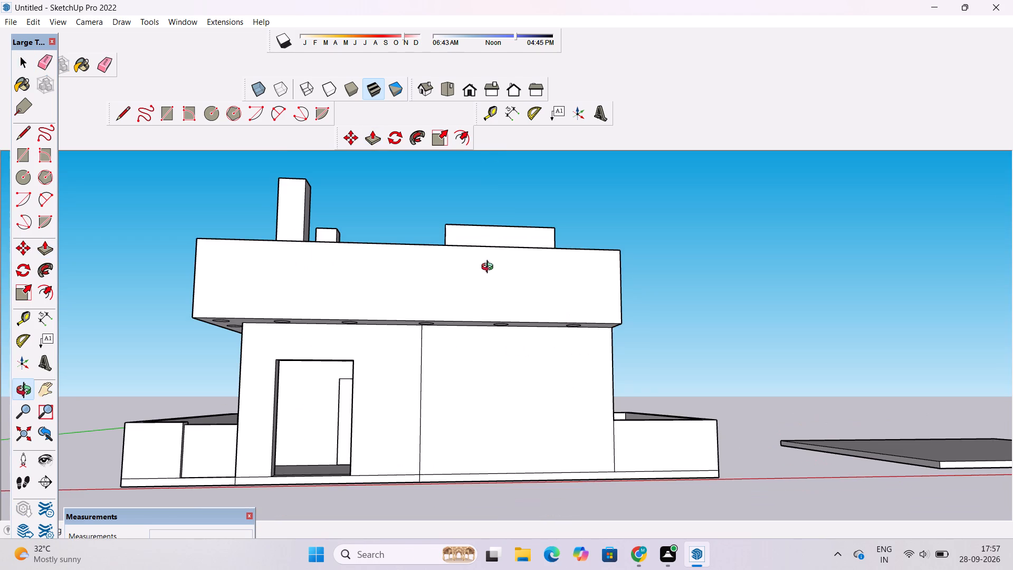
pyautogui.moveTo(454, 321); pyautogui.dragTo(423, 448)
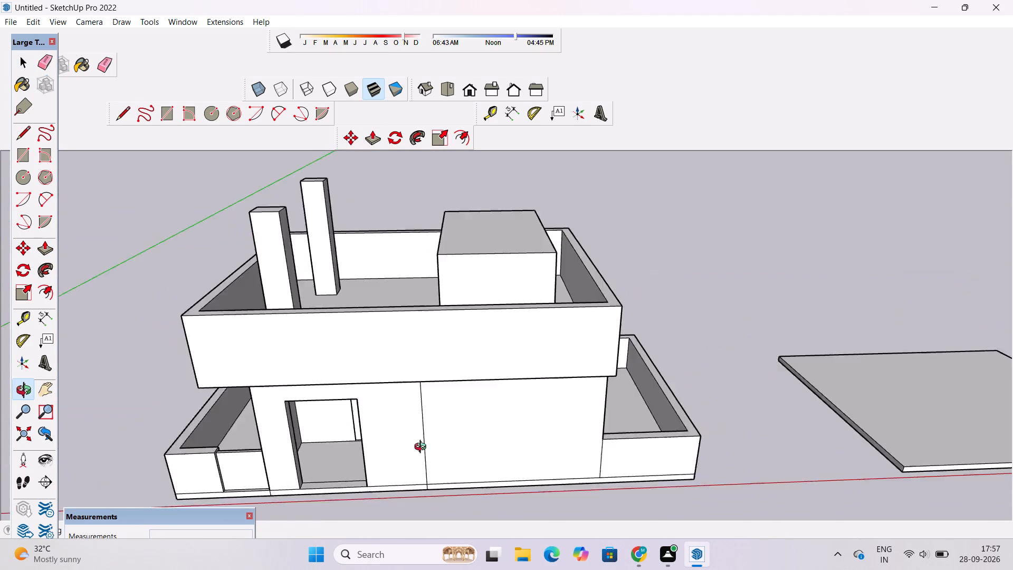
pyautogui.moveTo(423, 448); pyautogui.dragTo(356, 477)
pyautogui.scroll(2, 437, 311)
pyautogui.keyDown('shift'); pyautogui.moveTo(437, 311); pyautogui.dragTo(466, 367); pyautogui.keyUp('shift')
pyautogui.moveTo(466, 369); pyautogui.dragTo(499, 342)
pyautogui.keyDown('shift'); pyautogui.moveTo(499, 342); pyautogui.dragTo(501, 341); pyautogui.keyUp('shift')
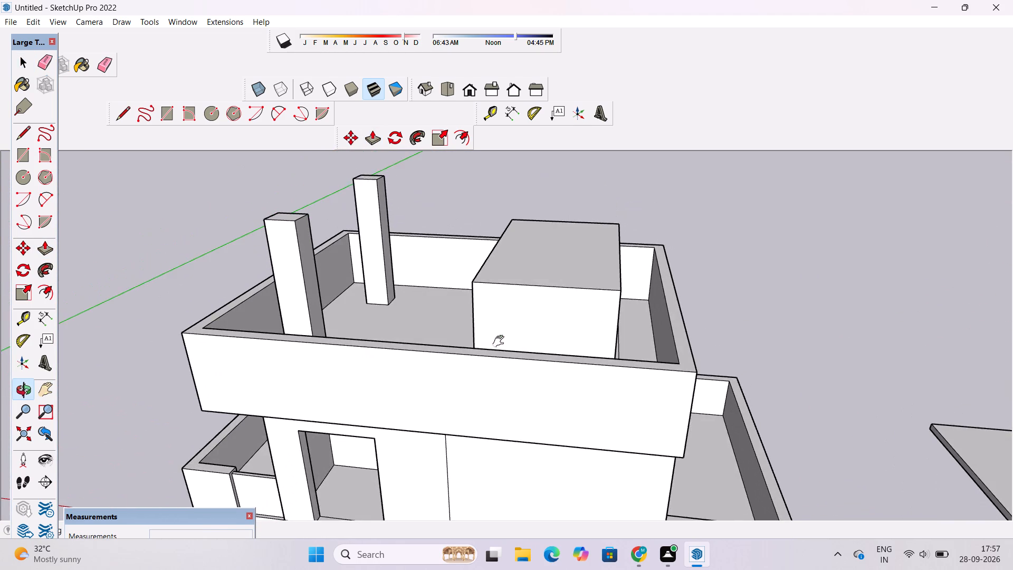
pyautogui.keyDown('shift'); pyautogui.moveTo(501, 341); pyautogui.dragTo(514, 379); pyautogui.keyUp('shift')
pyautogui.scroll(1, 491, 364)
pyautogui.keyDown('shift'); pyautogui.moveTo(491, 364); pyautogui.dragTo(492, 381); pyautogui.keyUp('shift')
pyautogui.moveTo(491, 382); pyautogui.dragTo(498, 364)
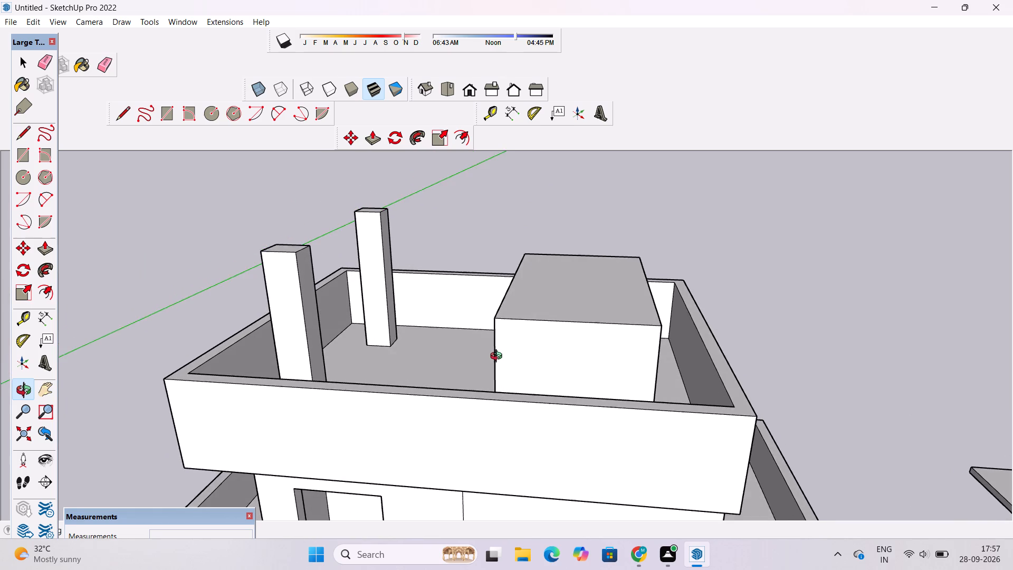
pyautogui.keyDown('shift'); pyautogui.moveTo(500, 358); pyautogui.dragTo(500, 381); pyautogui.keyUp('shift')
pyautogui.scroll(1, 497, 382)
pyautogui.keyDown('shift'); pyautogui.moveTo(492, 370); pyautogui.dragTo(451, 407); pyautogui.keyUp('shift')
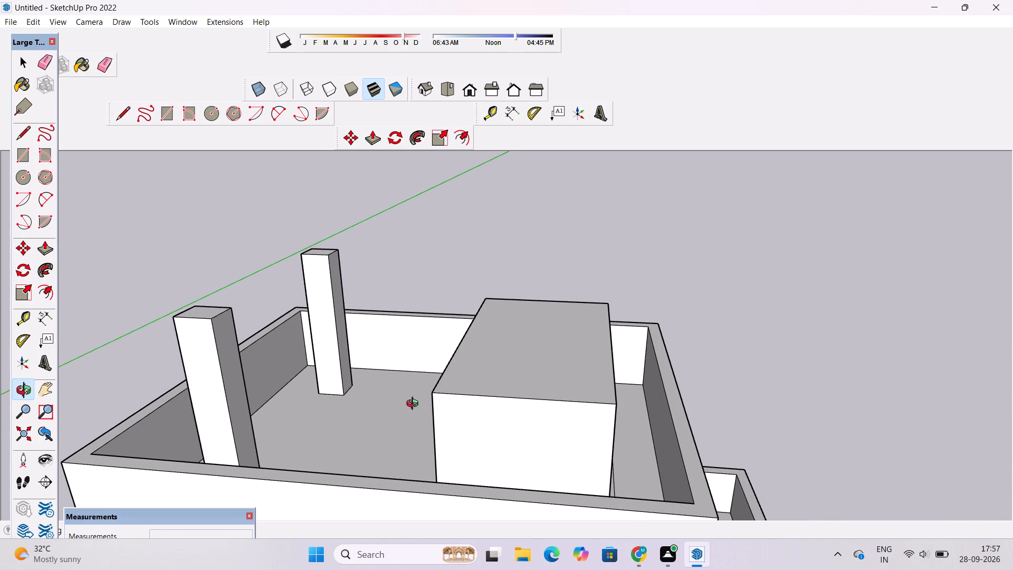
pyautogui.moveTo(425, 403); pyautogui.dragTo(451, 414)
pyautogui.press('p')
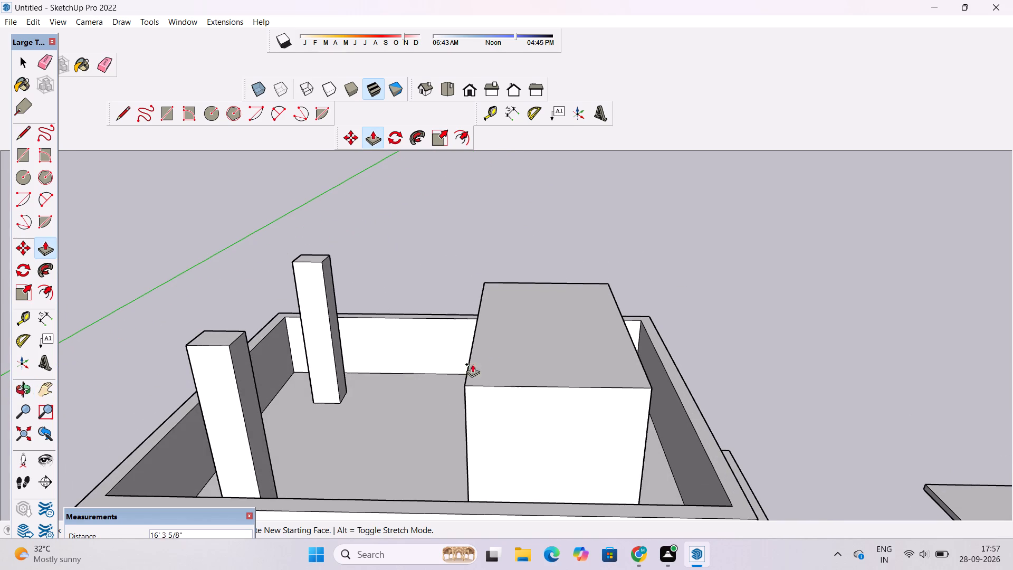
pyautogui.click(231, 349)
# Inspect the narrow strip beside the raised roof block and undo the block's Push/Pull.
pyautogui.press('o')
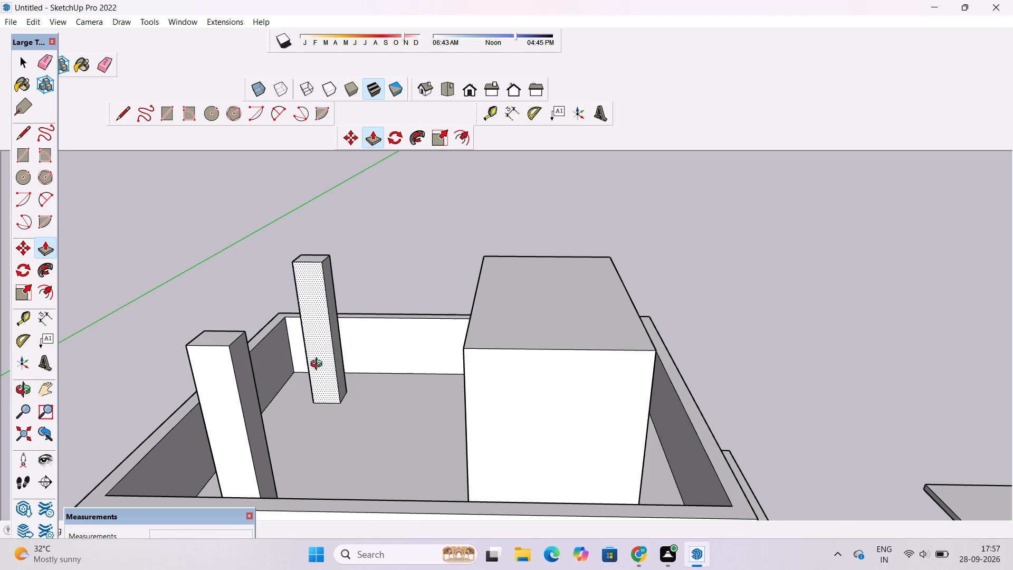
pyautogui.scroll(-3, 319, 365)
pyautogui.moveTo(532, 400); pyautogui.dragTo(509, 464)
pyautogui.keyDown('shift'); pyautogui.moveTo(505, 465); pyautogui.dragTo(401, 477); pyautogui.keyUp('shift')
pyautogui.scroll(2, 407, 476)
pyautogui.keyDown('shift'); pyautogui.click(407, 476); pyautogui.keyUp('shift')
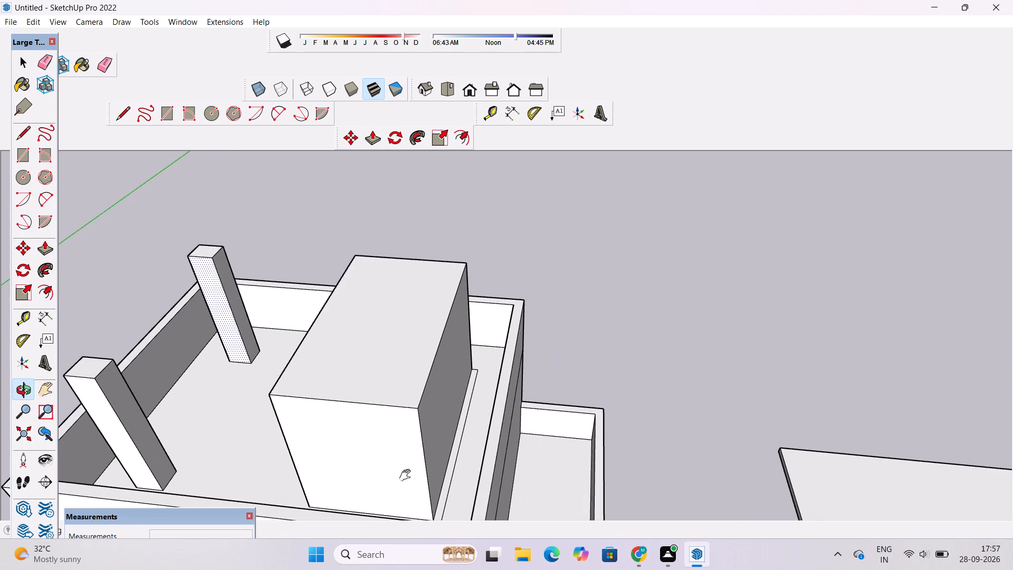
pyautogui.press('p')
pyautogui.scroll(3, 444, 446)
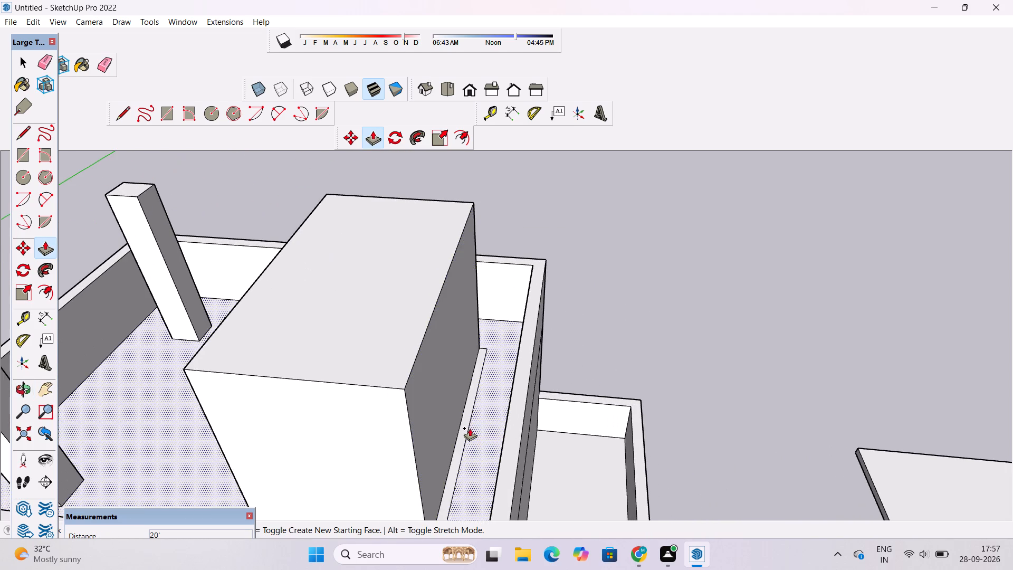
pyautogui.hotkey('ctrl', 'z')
# Examine the roof floor, the two posts and the divided rectangle from several angles.
pyautogui.press('o')
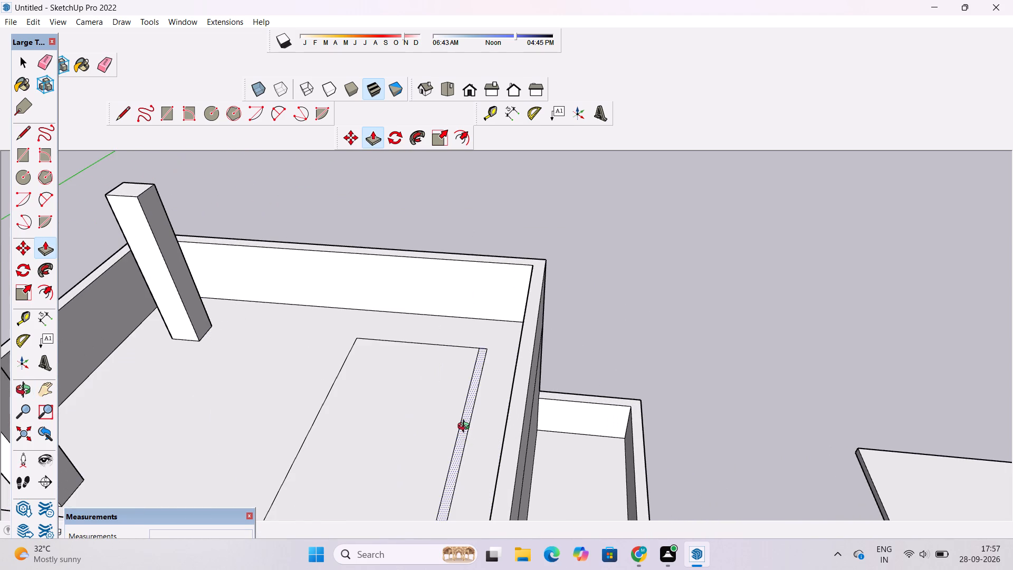
pyautogui.scroll(-5, 464, 424)
pyautogui.moveTo(309, 462); pyautogui.dragTo(425, 452)
pyautogui.keyDown('shift'); pyautogui.moveTo(425, 452); pyautogui.dragTo(397, 392); pyautogui.keyUp('shift')
pyautogui.scroll(-5, 392, 389)
pyautogui.moveTo(397, 419); pyautogui.dragTo(405, 444)
pyautogui.scroll(2, 389, 427)
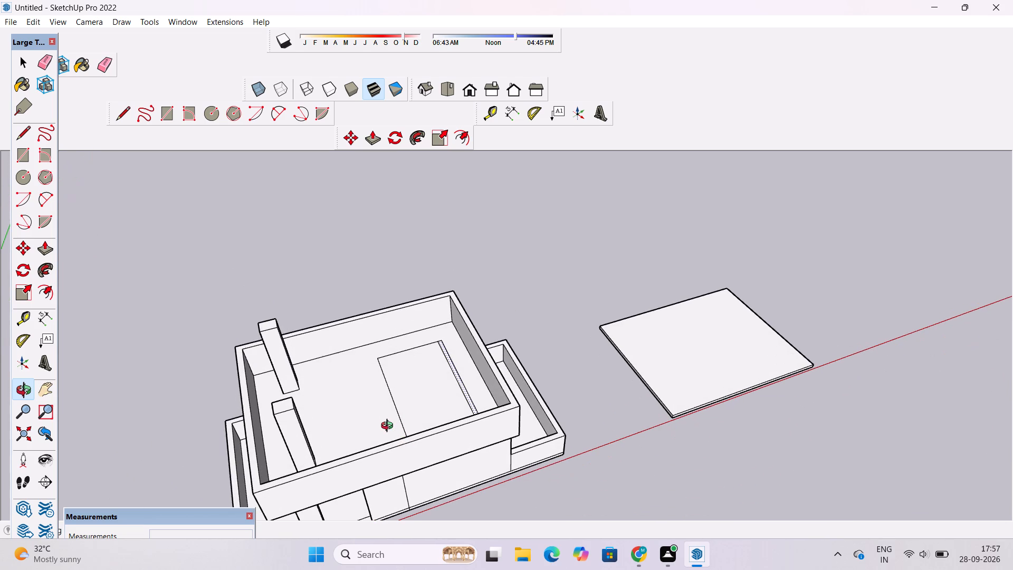
pyautogui.moveTo(386, 430); pyautogui.dragTo(277, 435)
pyautogui.scroll(5, 364, 367)
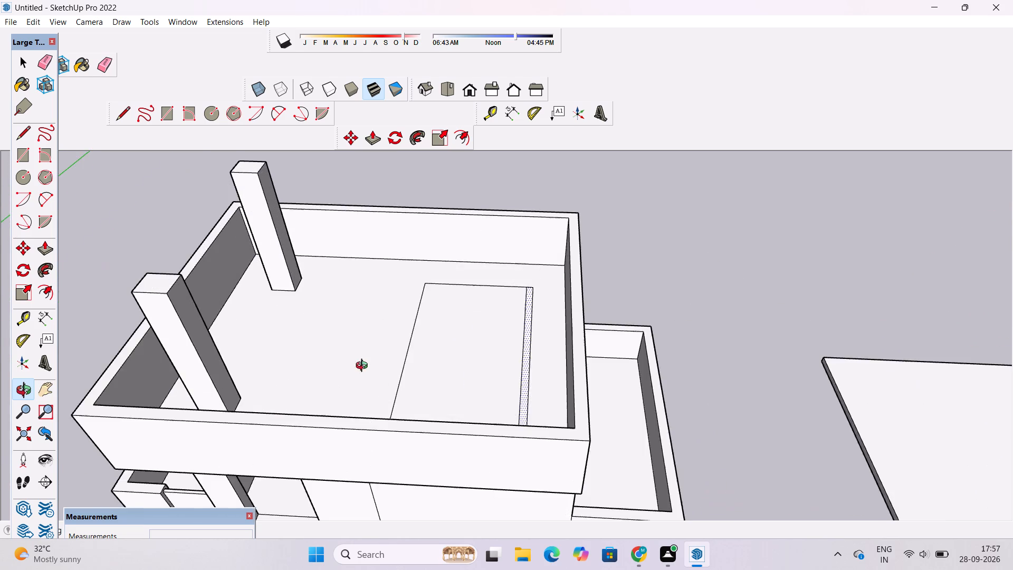
pyautogui.scroll(3, 364, 367)
pyautogui.moveTo(338, 376); pyautogui.dragTo(567, 362)
pyautogui.scroll(-5, 604, 341)
pyautogui.moveTo(463, 404); pyautogui.dragTo(628, 402)
pyautogui.scroll(4, 555, 354)
pyautogui.keyDown('shift'); pyautogui.moveTo(555, 354); pyautogui.dragTo(491, 403); pyautogui.keyUp('shift')
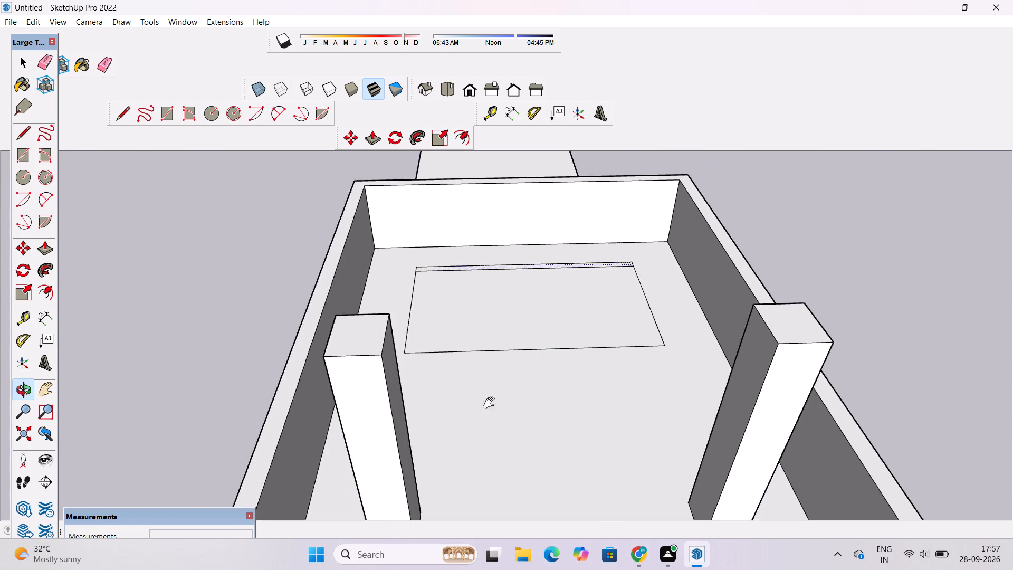
pyautogui.keyDown('shift'); pyautogui.moveTo(491, 403); pyautogui.dragTo(456, 448); pyautogui.keyUp('shift')
pyautogui.scroll(4, 450, 458)
pyautogui.moveTo(445, 465); pyautogui.dragTo(442, 397)
pyautogui.keyDown('shift'); pyautogui.scroll(-7, 438, 368); pyautogui.keyUp('shift')
pyautogui.moveTo(431, 385); pyautogui.dragTo(128, 349)
pyautogui.scroll(-4, 237, 328)
pyautogui.moveTo(333, 322); pyautogui.dragTo(367, 353)
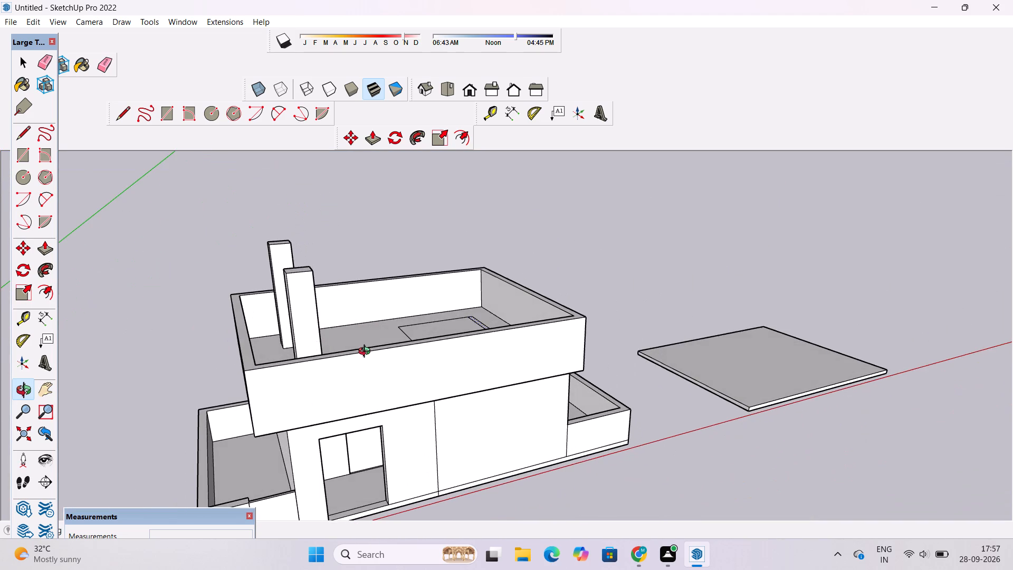
# Move the front edge of the larger rectangle about 6' outward to meet the inner face of the front parapet.
pyautogui.moveTo(371, 358); pyautogui.dragTo(409, 516)
pyautogui.scroll(3, 408, 455)
pyautogui.moveTo(407, 453); pyautogui.dragTo(563, 458)
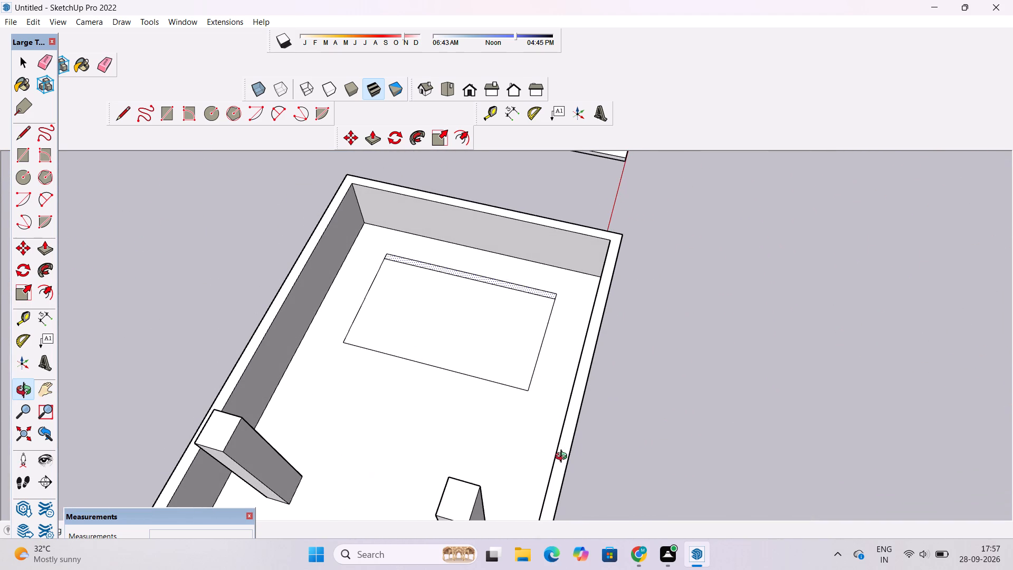
pyautogui.moveTo(447, 453); pyautogui.dragTo(503, 442)
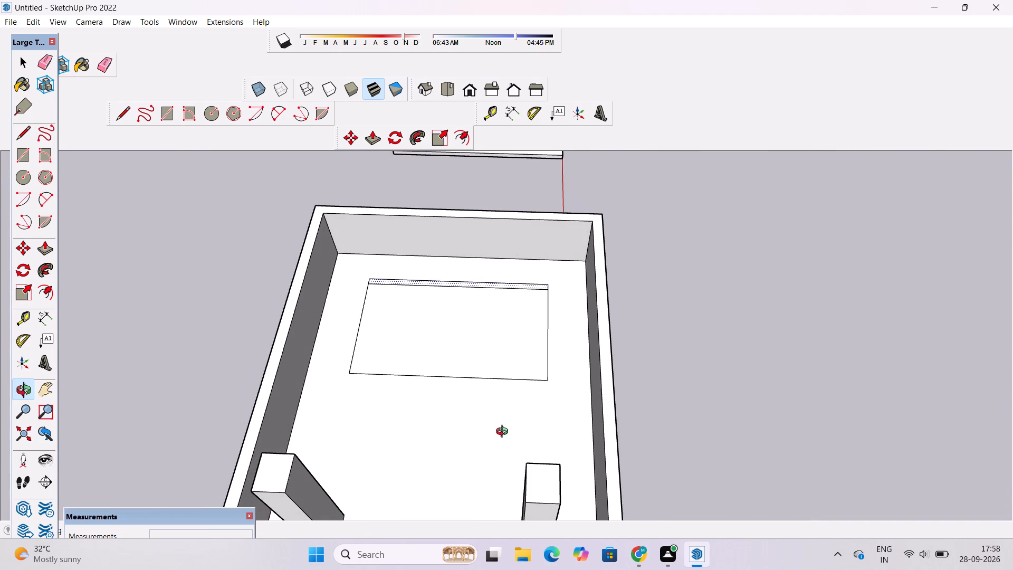
pyautogui.keyDown('shift'); pyautogui.moveTo(504, 433); pyautogui.dragTo(469, 439); pyautogui.keyUp('shift')
pyautogui.scroll(2, 453, 437)
pyautogui.keyDown('shift'); pyautogui.moveTo(450, 435); pyautogui.dragTo(424, 450); pyautogui.keyUp('shift')
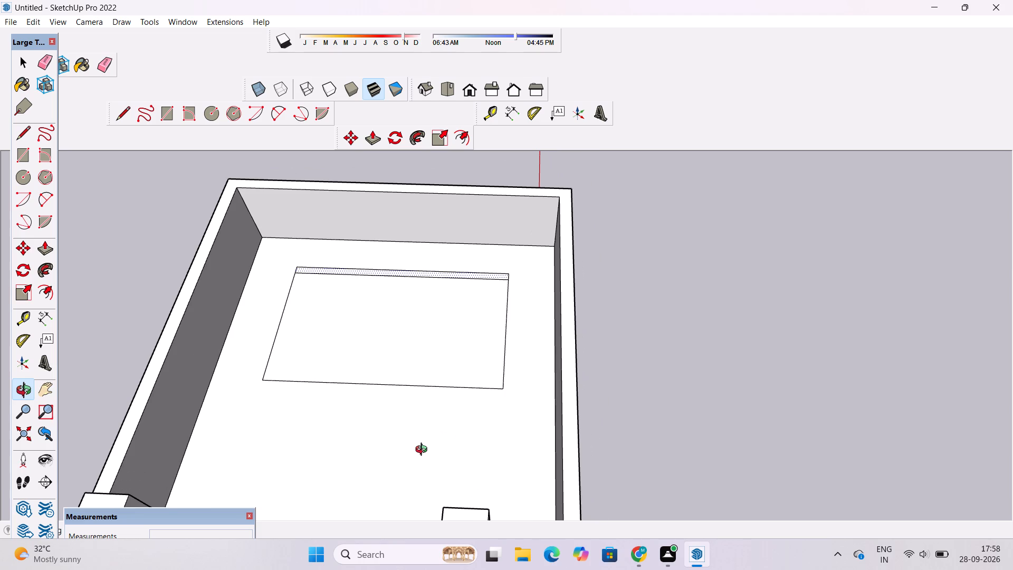
pyautogui.scroll(4, 424, 451)
pyautogui.press('m')
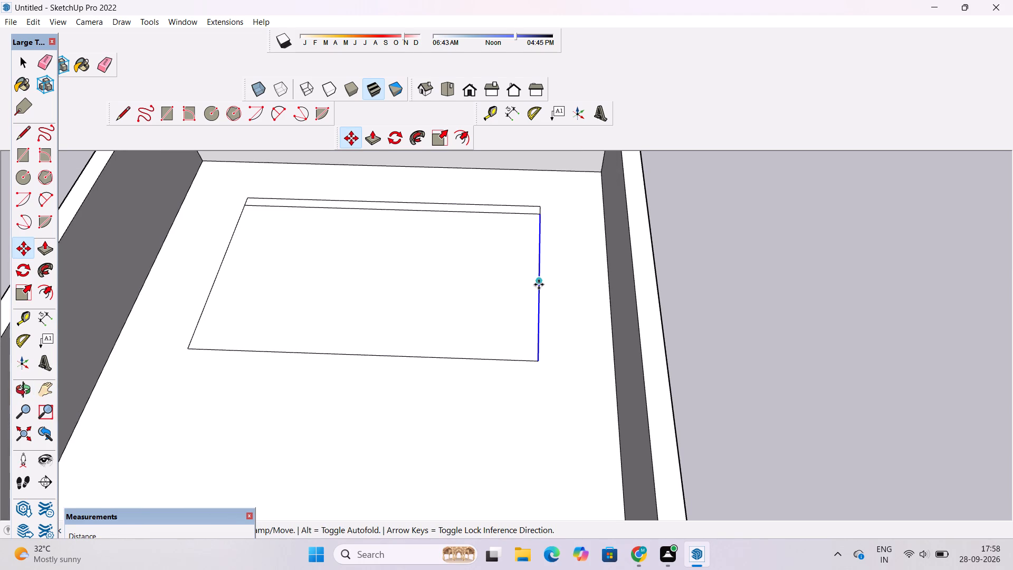
pyautogui.click(539, 282)
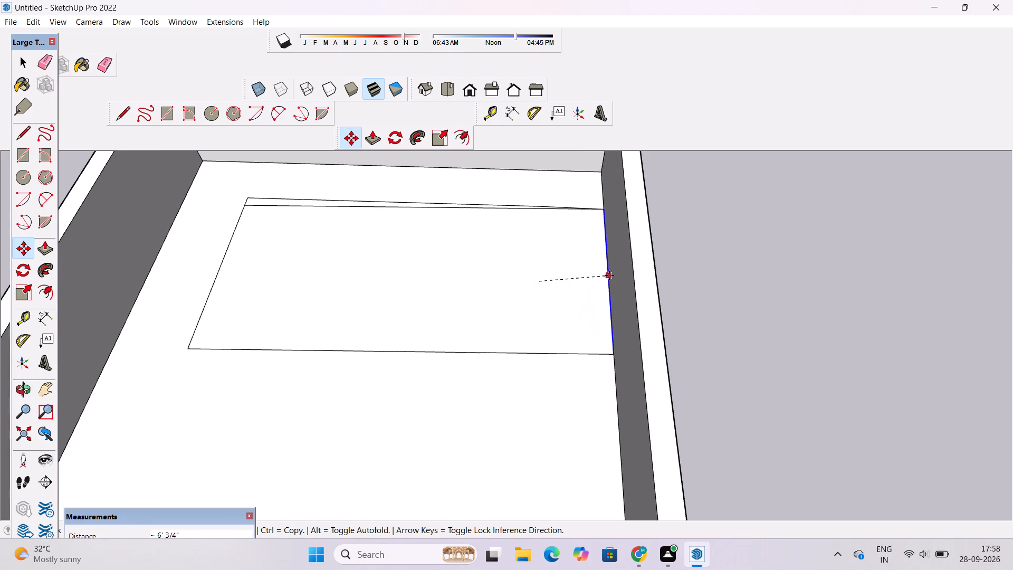
pyautogui.click(609, 281)
pyautogui.press('space')
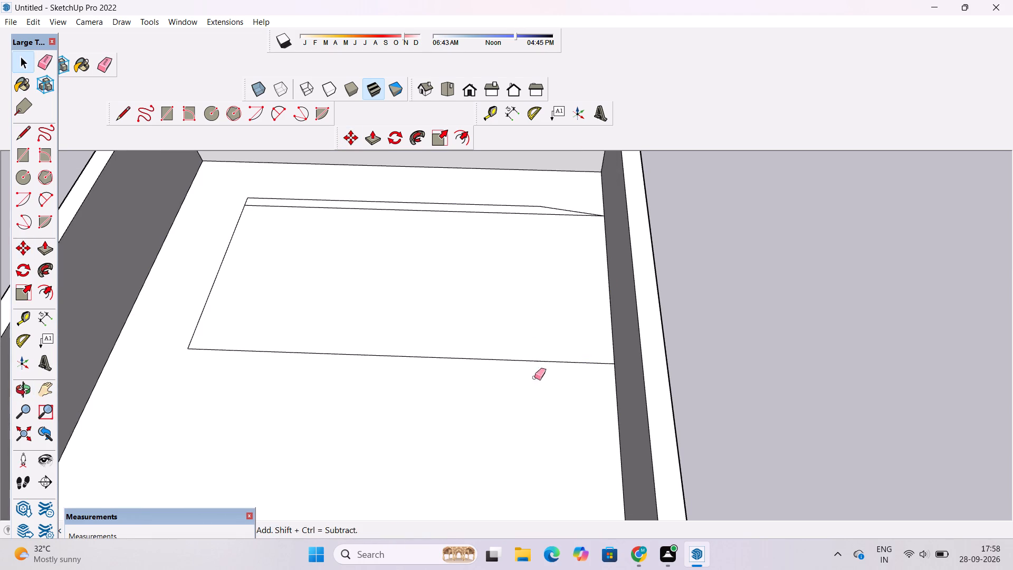
# Erase the leftover outer edges of the narrow strip, keeping the dividing line as the large rectangle's end edge.
pyautogui.press('e')
pyautogui.scroll(4, 566, 194)
pyautogui.moveTo(565, 211); pyautogui.dragTo(565, 218)
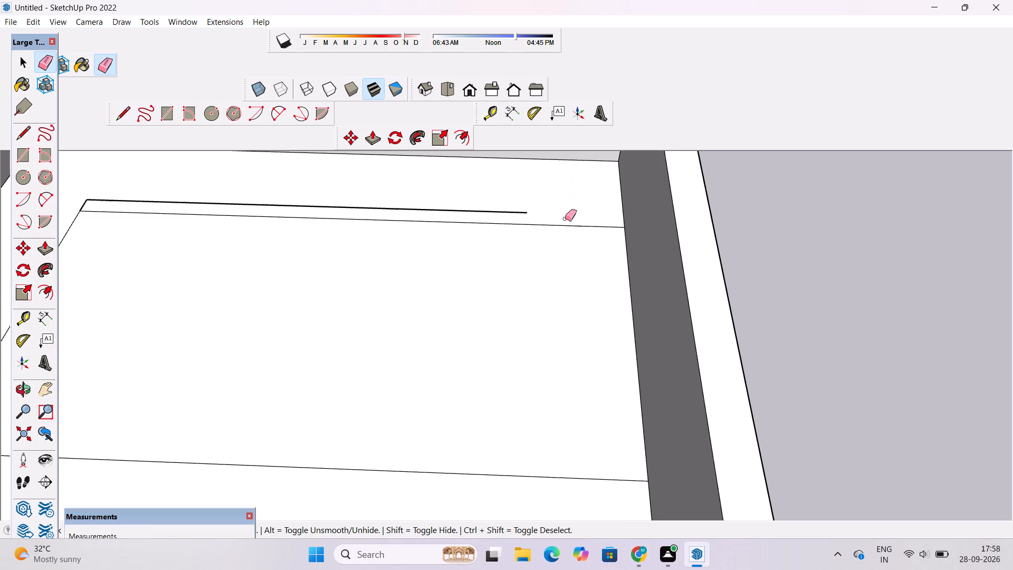
pyautogui.scroll(-5, 488, 253)
pyautogui.scroll(2, 484, 257)
pyautogui.press('l')
pyautogui.scroll(-2, 477, 270)
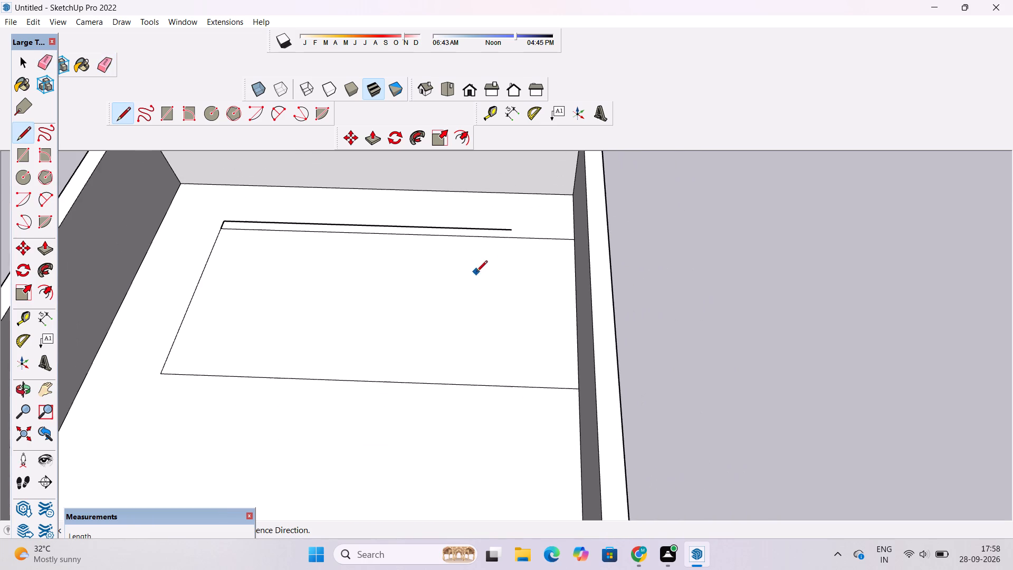
pyautogui.scroll(2, 493, 229)
pyautogui.press('e')
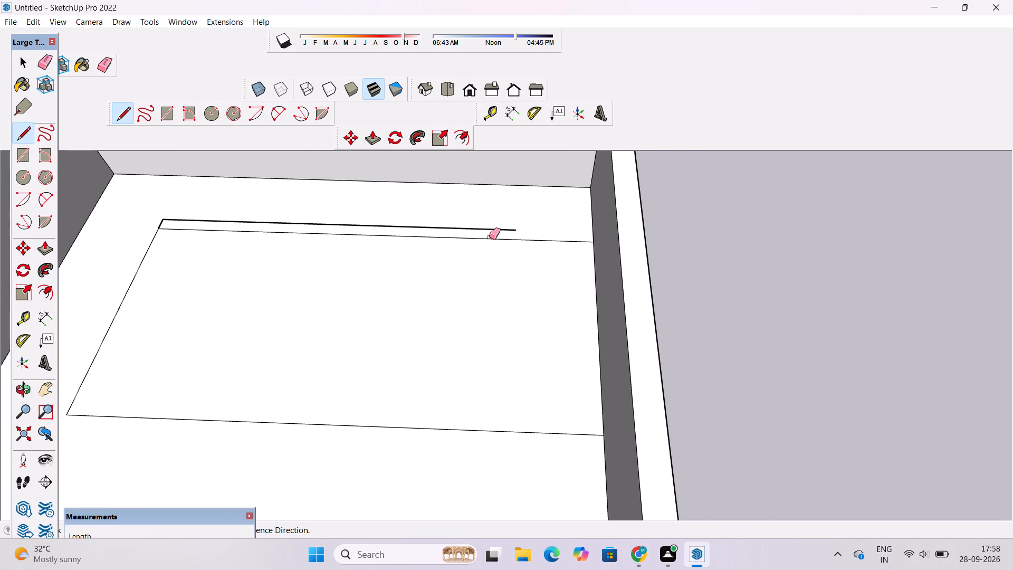
pyautogui.moveTo(215, 218); pyautogui.dragTo(215, 223)
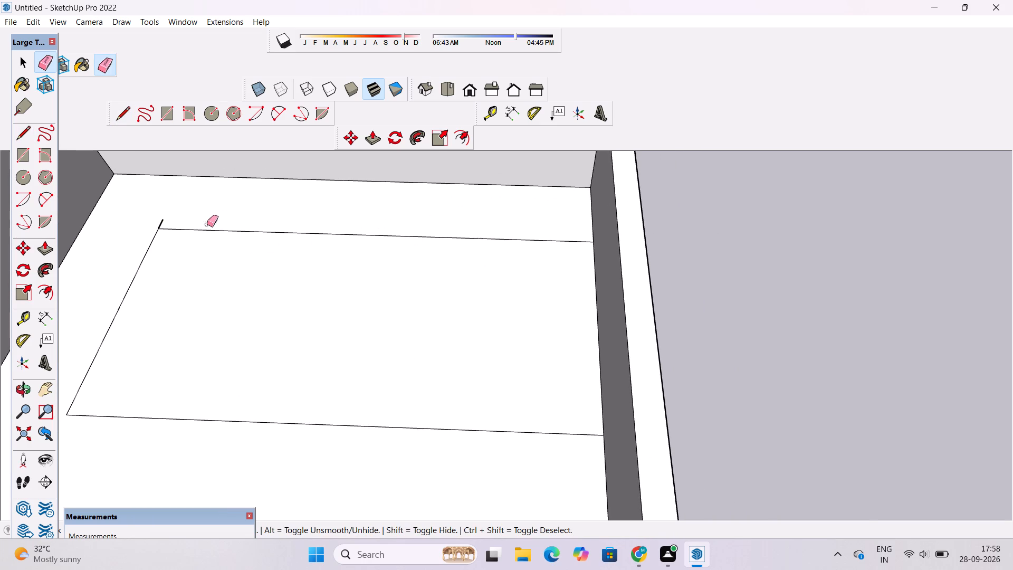
pyautogui.scroll(2, 159, 219)
pyautogui.moveTo(159, 219); pyautogui.dragTo(163, 224)
pyautogui.moveTo(178, 226); pyautogui.dragTo(179, 231)
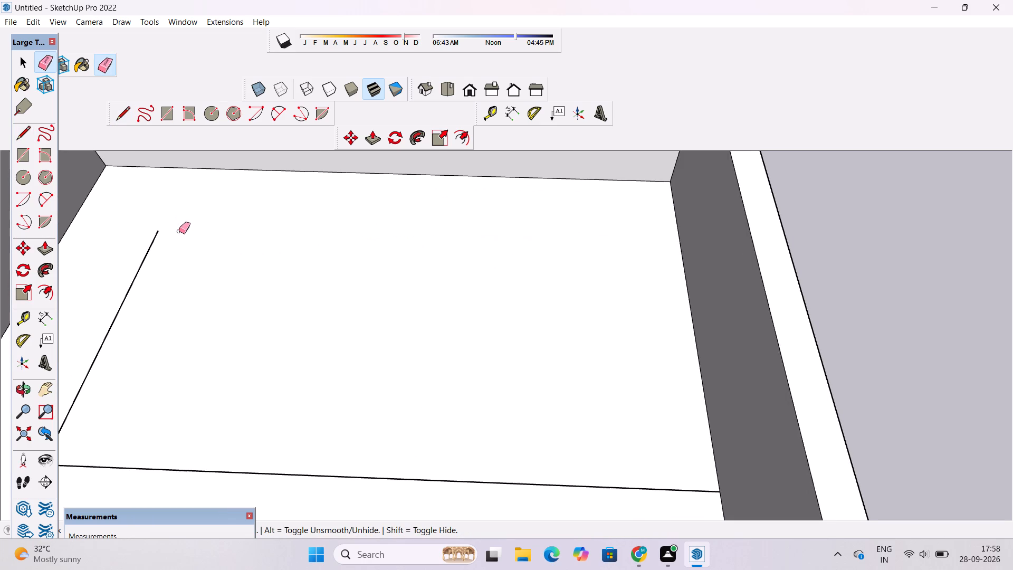
pyautogui.hotkey('ctrl', 'z')
# Move the rectangle's end edge outward to meet the end parapet opposite the two posts, and view the roof.
pyautogui.press('space')
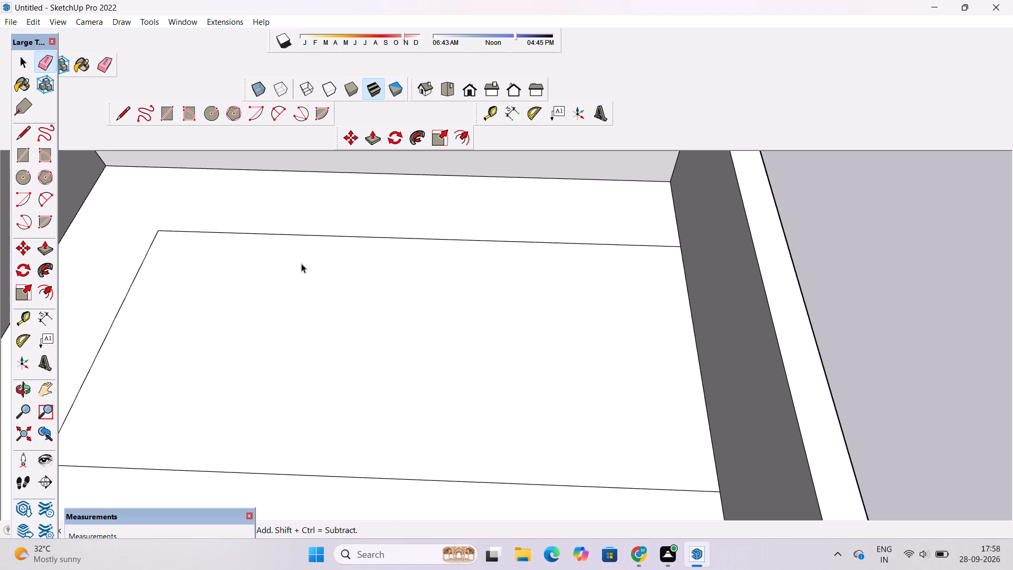
pyautogui.press('m')
pyautogui.click(418, 239)
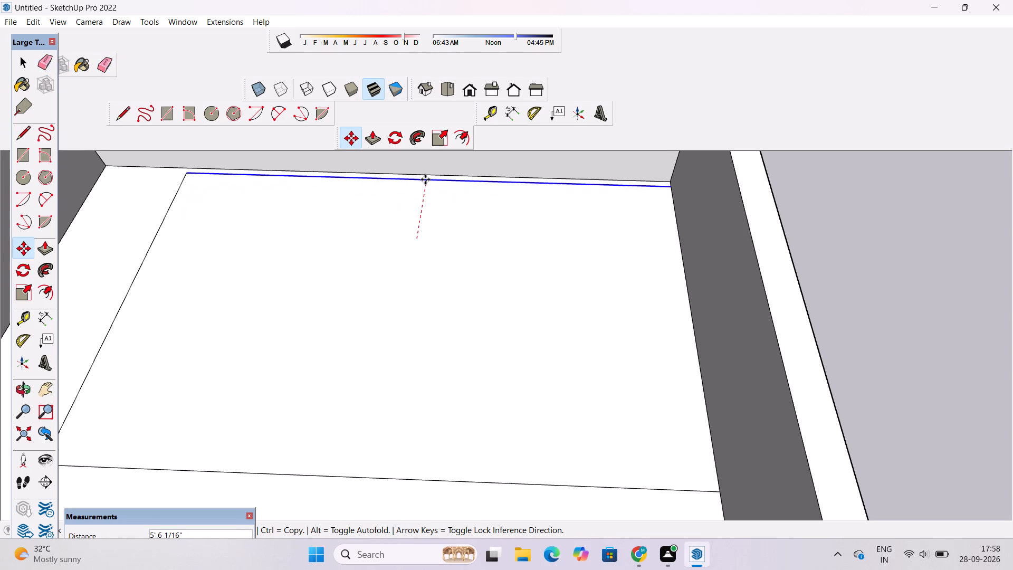
pyautogui.click(429, 176)
pyautogui.press('o')
pyautogui.scroll(-12, 425, 184)
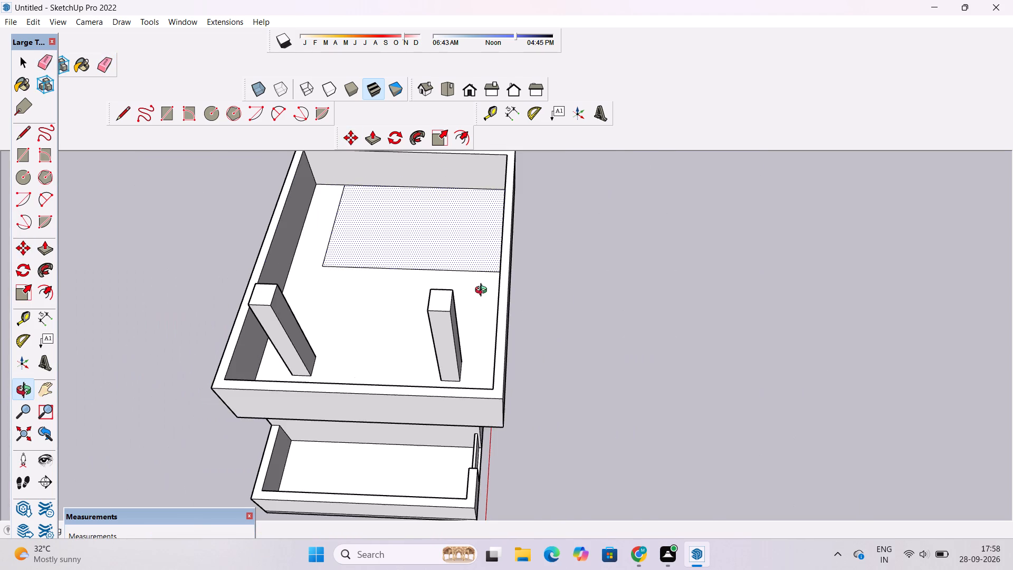
pyautogui.moveTo(484, 291); pyautogui.dragTo(477, 318)
pyautogui.click(622, 290)
pyautogui.press('space')
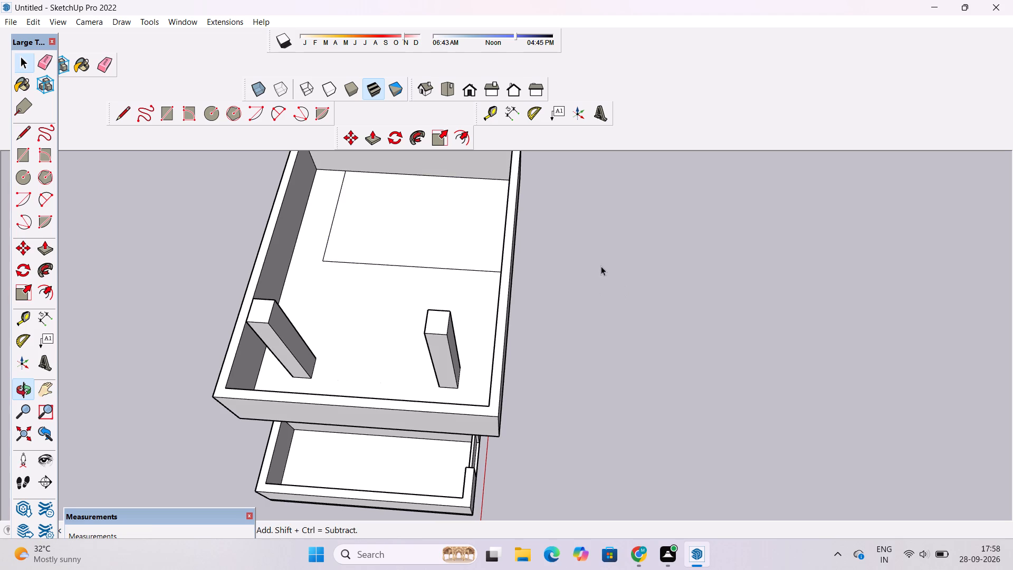
# Examine the roof floor, the two posts and the large corner rectangle from several angles.
pyautogui.press('o')
pyautogui.scroll(-1, 520, 266)
pyautogui.keyDown('shift'); pyautogui.moveTo(526, 315); pyautogui.dragTo(528, 374); pyautogui.keyUp('shift')
pyautogui.scroll(3, 475, 410)
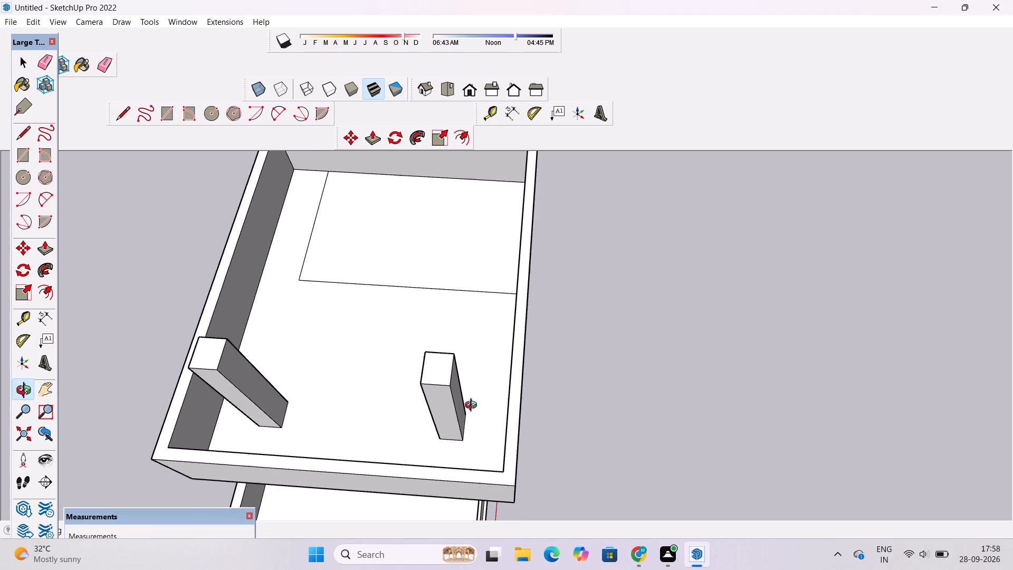
pyautogui.moveTo(473, 406); pyautogui.dragTo(439, 353)
pyautogui.scroll(-6, 414, 324)
pyautogui.moveTo(367, 318); pyautogui.dragTo(480, 322)
pyautogui.scroll(4, 461, 312)
pyautogui.keyDown('shift'); pyautogui.moveTo(461, 312); pyautogui.dragTo(476, 367); pyautogui.keyUp('shift')
pyautogui.moveTo(656, 311); pyautogui.dragTo(565, 355)
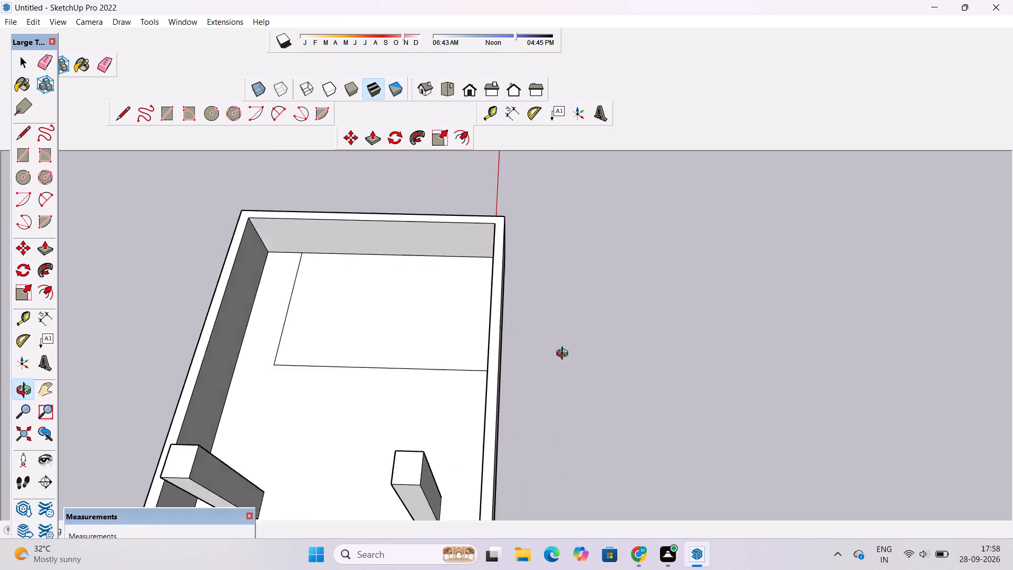
pyautogui.moveTo(565, 355); pyautogui.dragTo(196, 363)
pyautogui.scroll(-6, 425, 280)
pyautogui.keyDown('shift'); pyautogui.moveTo(510, 237); pyautogui.dragTo(528, 348); pyautogui.keyUp('shift')
pyautogui.moveTo(518, 385); pyautogui.dragTo(528, 478)
pyautogui.scroll(4, 519, 423)
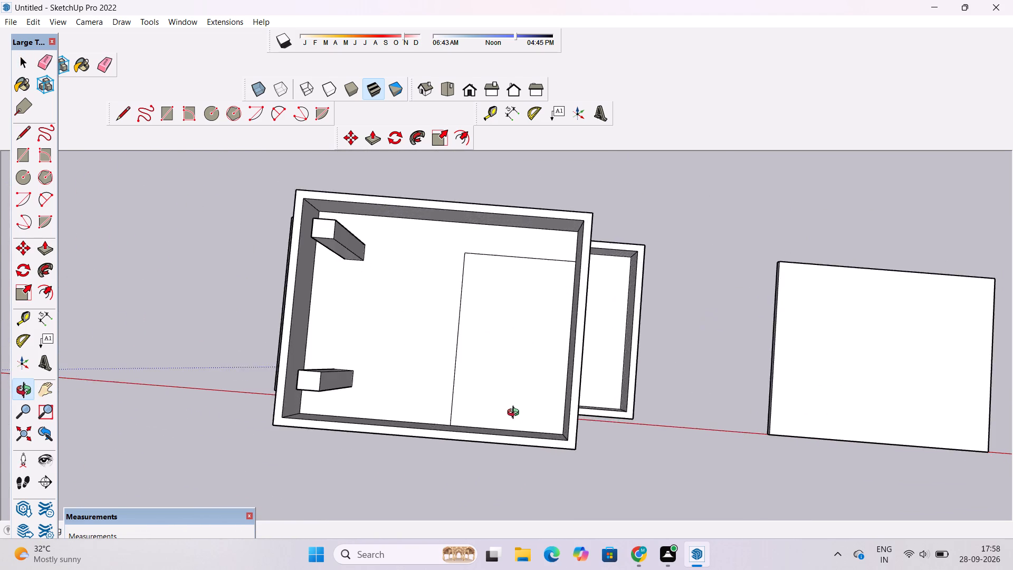
pyautogui.scroll(4, 515, 414)
pyautogui.moveTo(496, 422); pyautogui.dragTo(523, 319)
pyautogui.moveTo(524, 311); pyautogui.dragTo(525, 302)
pyautogui.moveTo(418, 325); pyautogui.dragTo(509, 356)
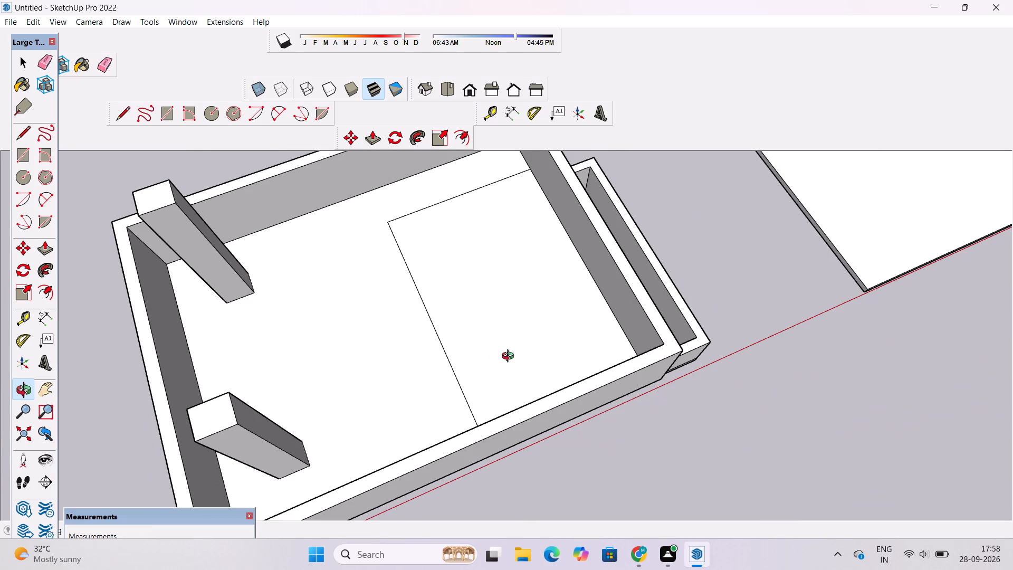
pyautogui.moveTo(506, 361); pyautogui.dragTo(468, 385)
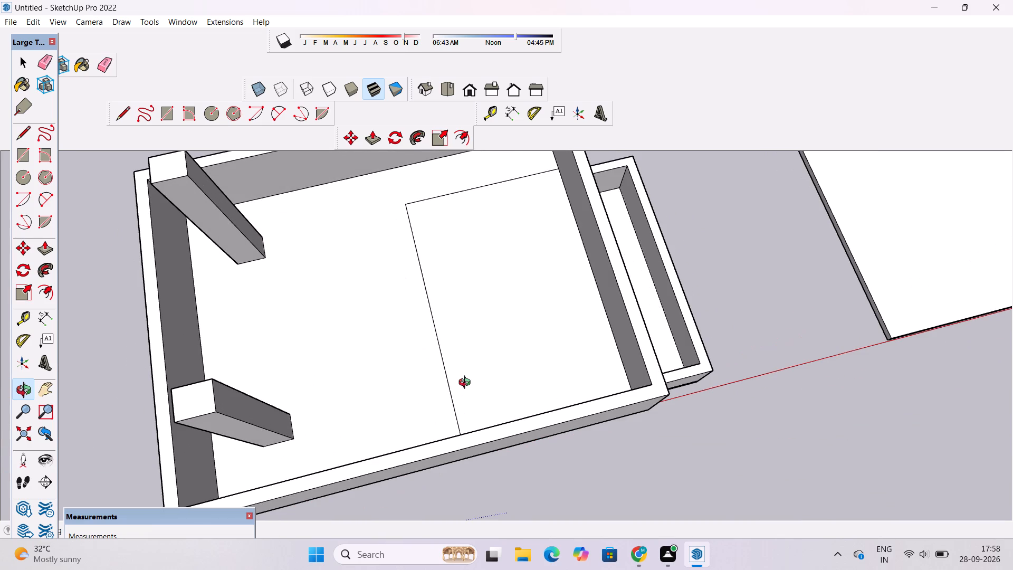
pyautogui.moveTo(514, 405); pyautogui.dragTo(472, 342)
pyautogui.keyDown('shift'); pyautogui.moveTo(511, 359); pyautogui.dragTo(514, 365); pyautogui.keyUp('shift')
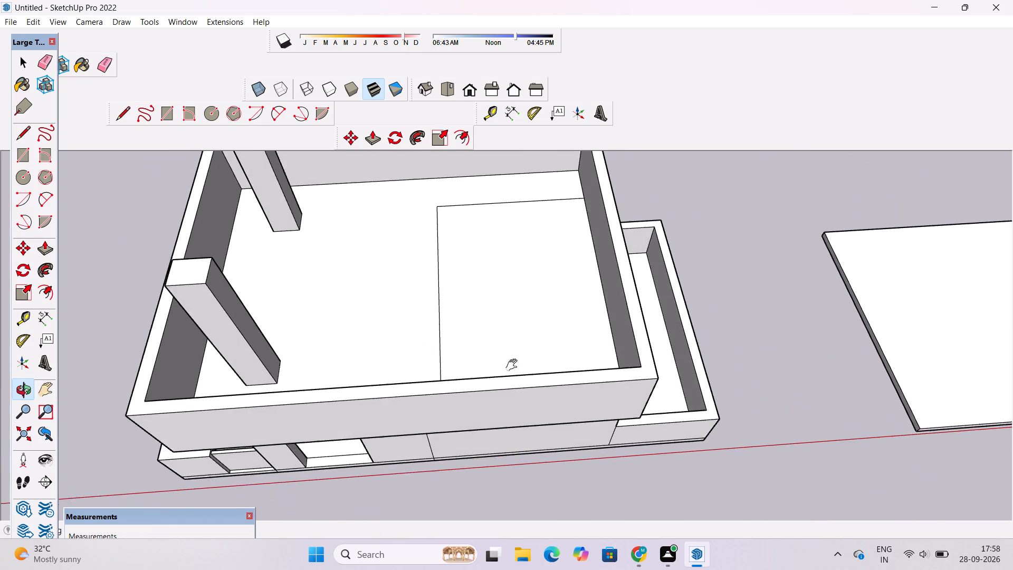
pyautogui.keyDown('shift'); pyautogui.moveTo(514, 365); pyautogui.dragTo(530, 406); pyautogui.keyUp('shift')
pyautogui.moveTo(548, 435); pyautogui.dragTo(541, 457)
pyautogui.scroll(-3, 508, 408)
pyautogui.moveTo(514, 402); pyautogui.dragTo(514, 461)
pyautogui.scroll(5, 505, 392)
pyautogui.moveTo(513, 404); pyautogui.dragTo(501, 360)
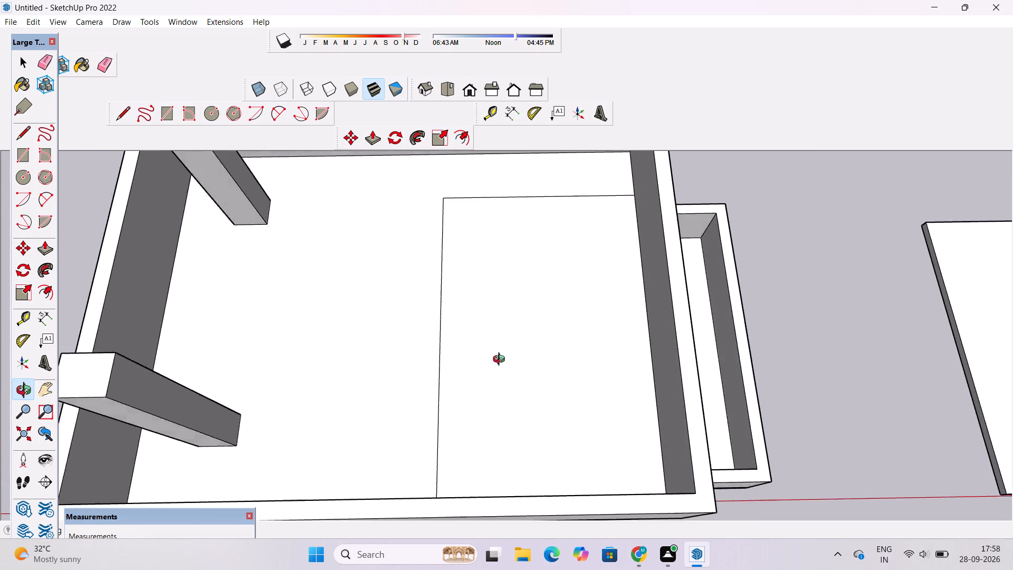
pyautogui.moveTo(501, 360); pyautogui.dragTo(493, 330)
pyautogui.scroll(-5, 489, 315)
pyautogui.moveTo(490, 330); pyautogui.dragTo(504, 391)
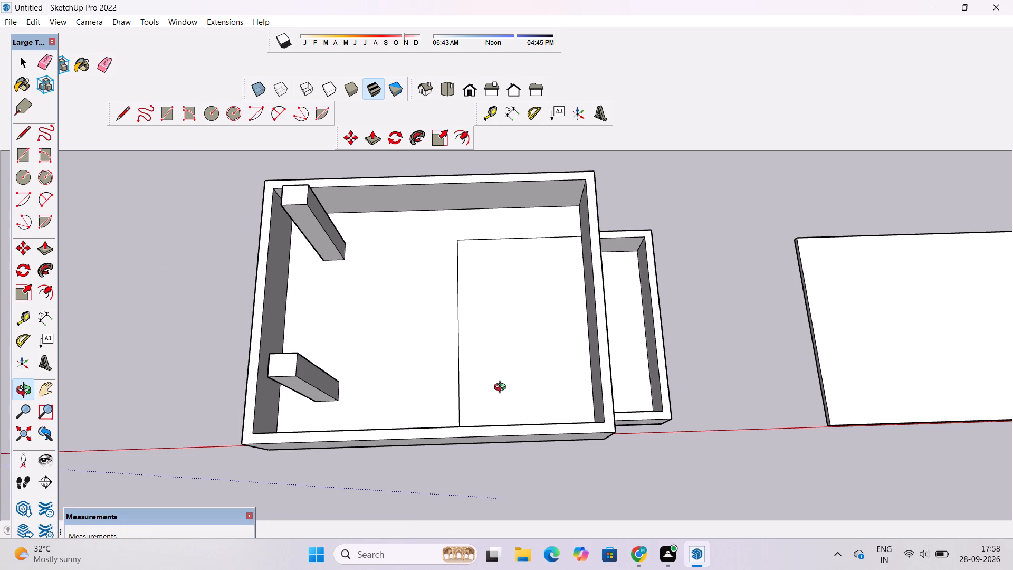
pyautogui.keyDown('shift'); pyautogui.moveTo(468, 380); pyautogui.dragTo(469, 406); pyautogui.keyUp('shift')
pyautogui.moveTo(475, 419); pyautogui.dragTo(758, 359)
pyautogui.scroll(2, 582, 355)
pyautogui.keyDown('shift'); pyautogui.moveTo(578, 357); pyautogui.dragTo(512, 395); pyautogui.keyUp('shift')
pyautogui.scroll(2, 505, 398)
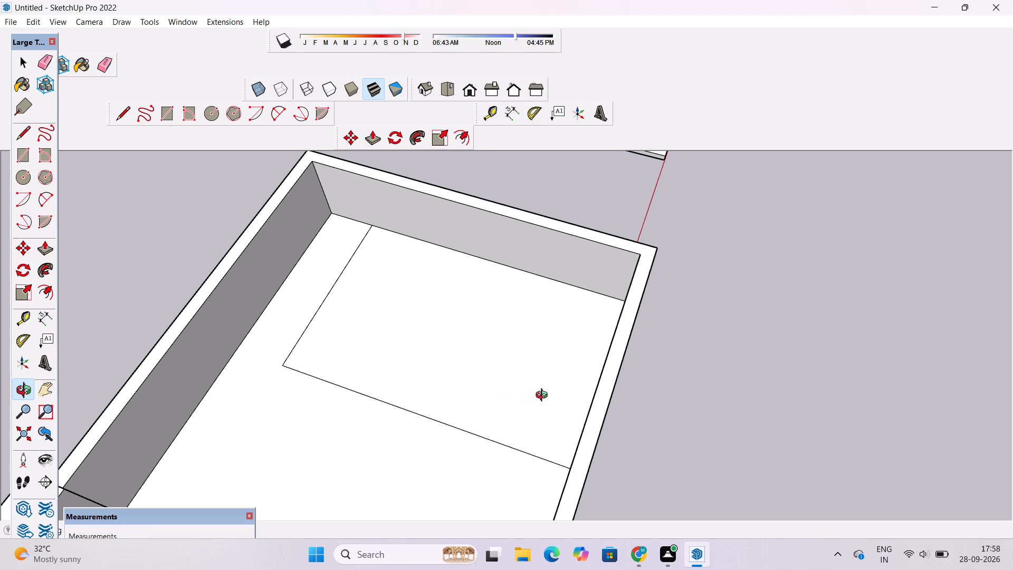
pyautogui.moveTo(544, 396); pyautogui.dragTo(465, 336)
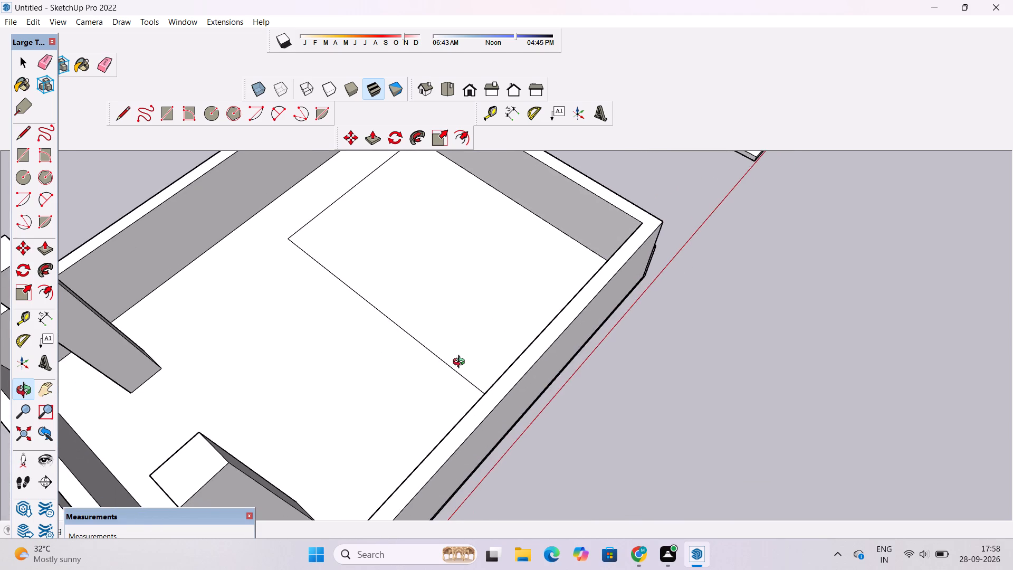
pyautogui.moveTo(461, 368); pyautogui.dragTo(555, 346)
pyautogui.keyDown('shift'); pyautogui.moveTo(534, 371); pyautogui.dragTo(533, 260); pyautogui.keyUp('shift')
pyautogui.moveTo(511, 312); pyautogui.dragTo(685, 403)
pyautogui.scroll(-4, 498, 330)
pyautogui.keyDown('shift'); pyautogui.moveTo(509, 329); pyautogui.dragTo(508, 329); pyautogui.keyUp('shift')
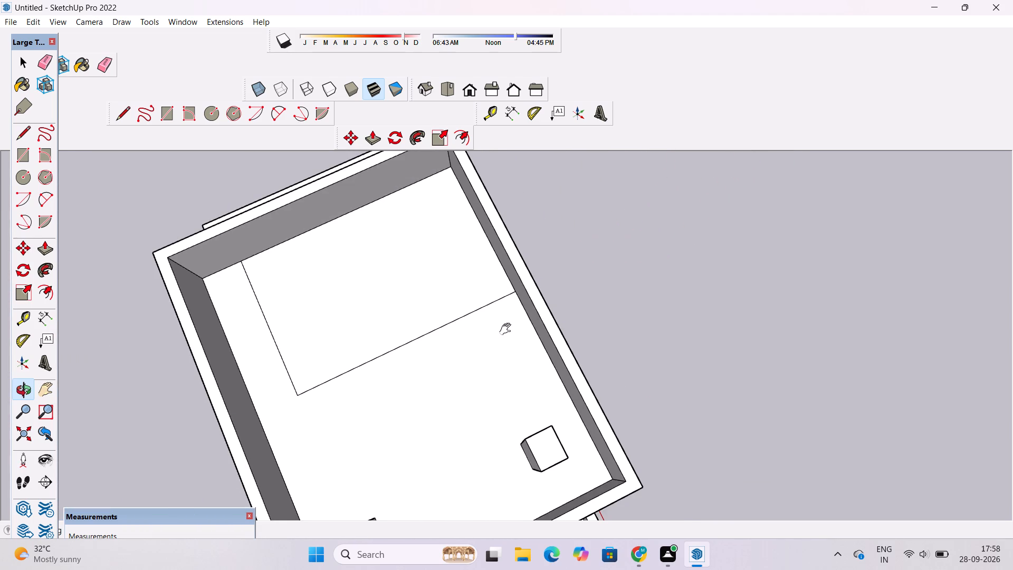
pyautogui.keyDown('shift'); pyautogui.moveTo(508, 329); pyautogui.dragTo(504, 328); pyautogui.keyUp('shift')
pyautogui.moveTo(505, 337); pyautogui.dragTo(457, 313)
pyautogui.keyDown('shift'); pyautogui.click(445, 330); pyautogui.keyUp('shift')
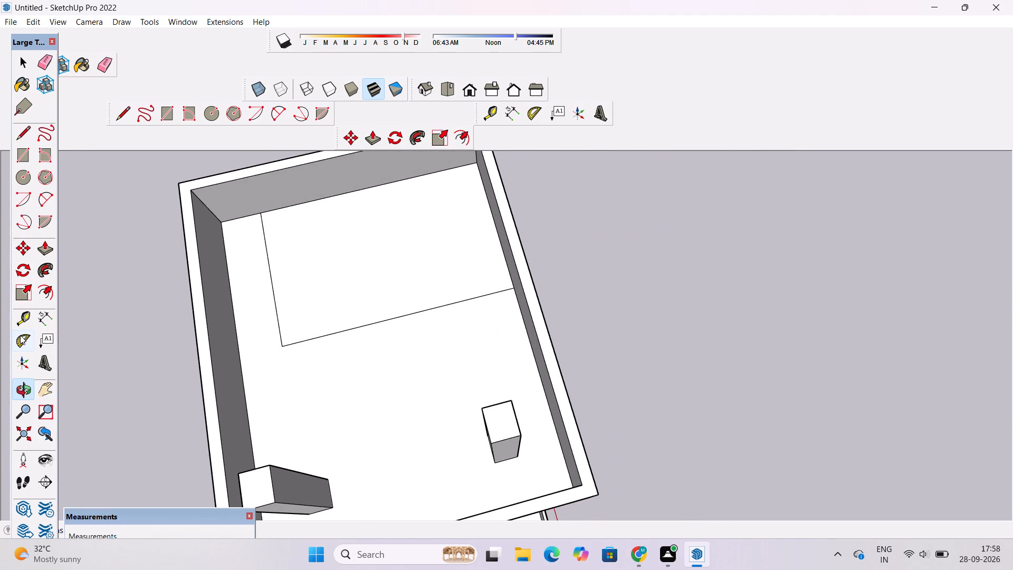
# Place a guide line 6' inward from the front parapet's inner edge, aligned with the base corner of the front post.
pyautogui.click(21, 315)
pyautogui.scroll(4, 502, 325)
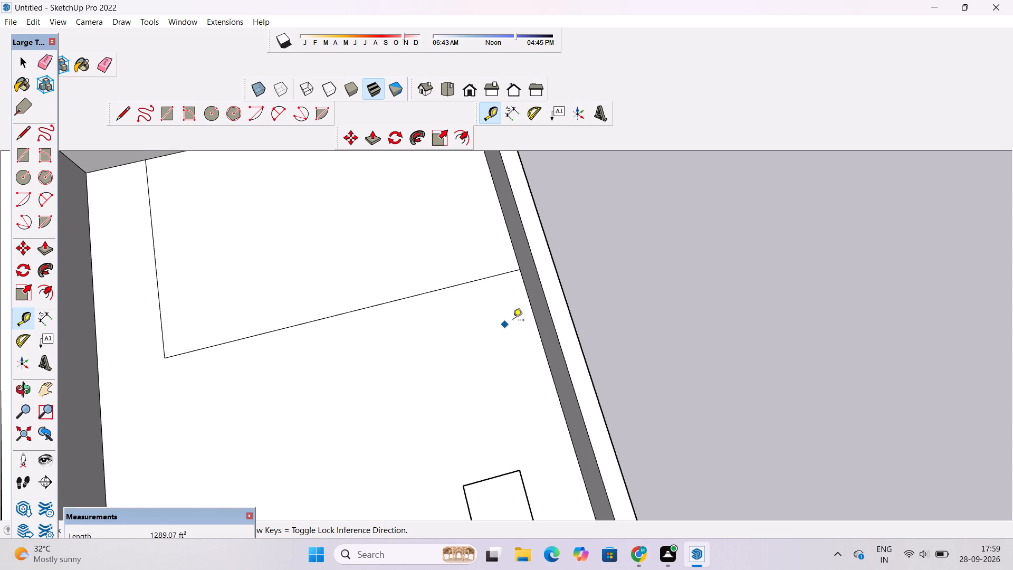
pyautogui.click(531, 306)
pyautogui.scroll(-4, 460, 267)
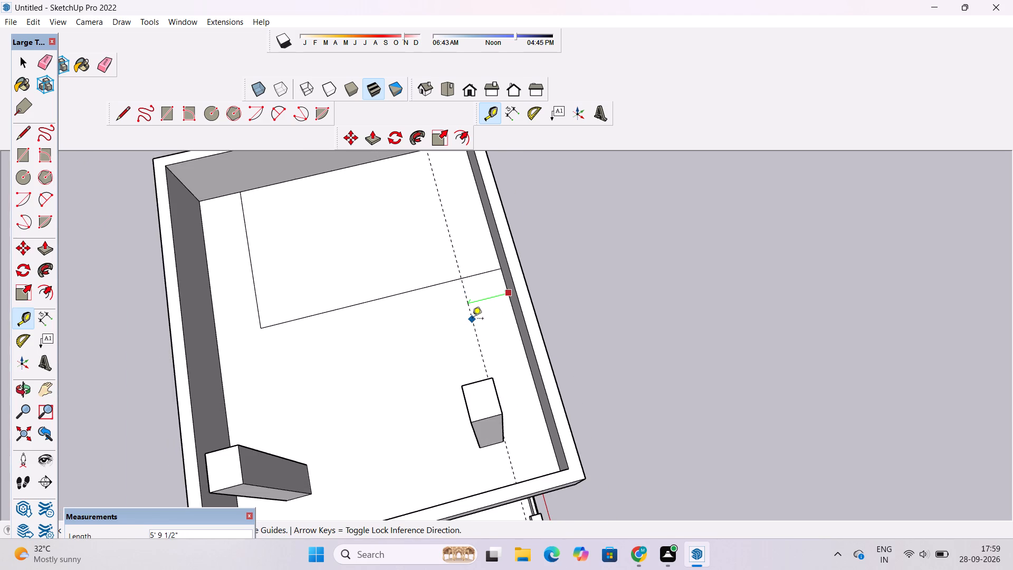
pyautogui.scroll(-3, 476, 330)
pyautogui.scroll(2, 495, 421)
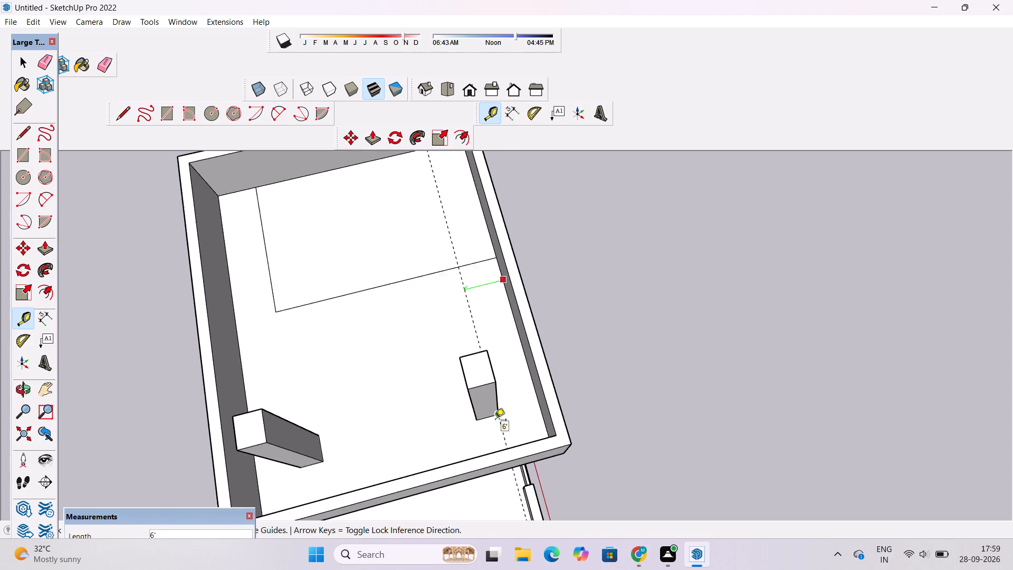
pyautogui.scroll(8, 495, 421)
pyautogui.click(498, 408)
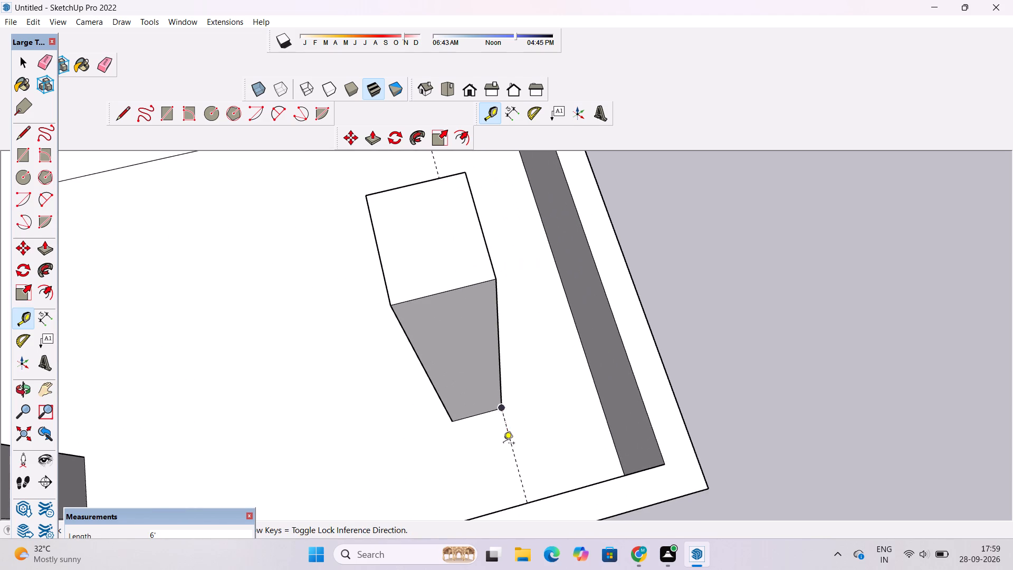
# Draw a 22' line along the guide across the large rectangle, from the end parapet to the rectangle's opposite edge.
pyautogui.scroll(-5, 502, 445)
pyautogui.press('space')
pyautogui.scroll(-9, 502, 433)
pyautogui.press('l')
pyautogui.scroll(4, 475, 271)
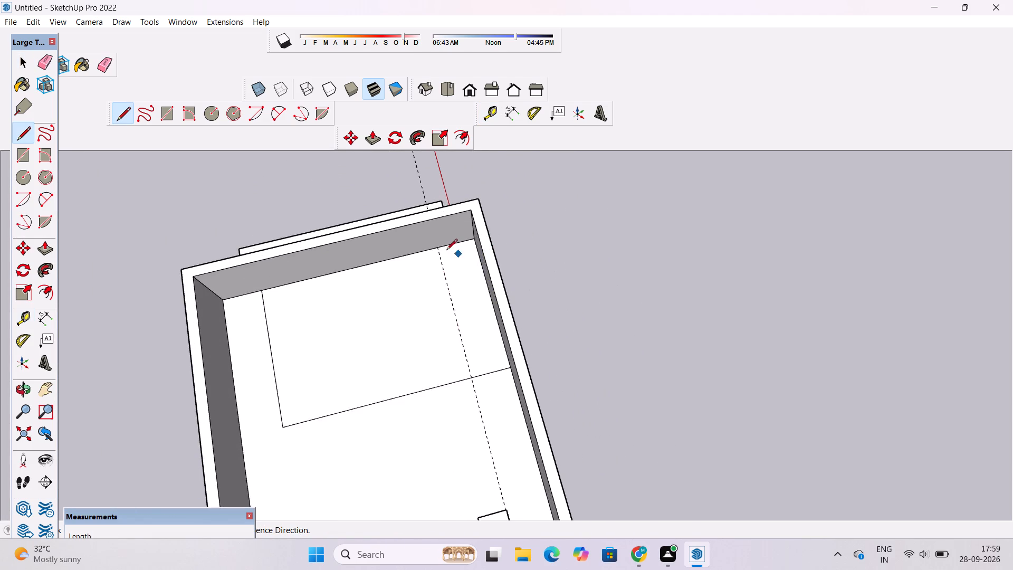
pyautogui.scroll(4, 446, 251)
pyautogui.click(433, 247)
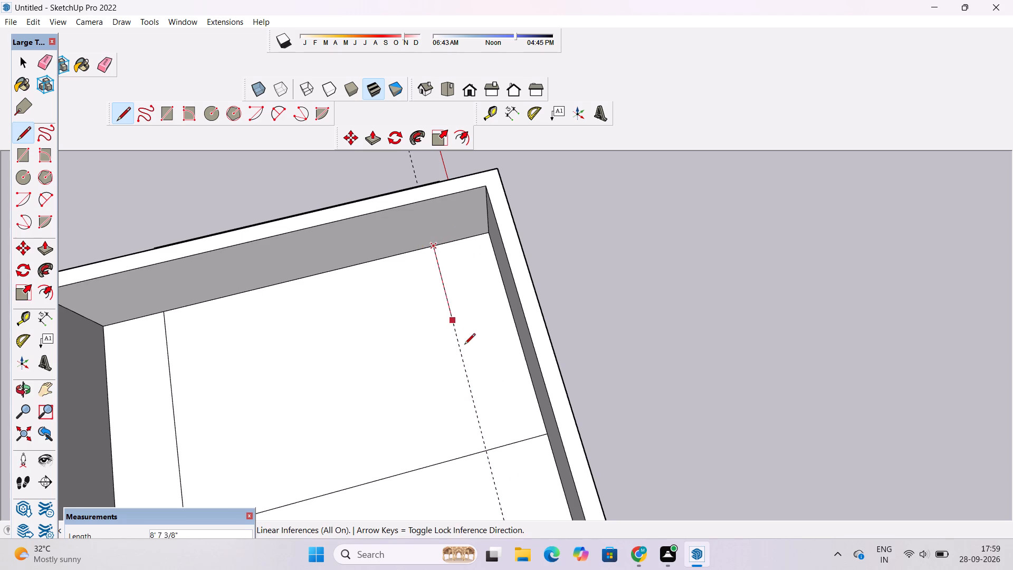
pyautogui.click(487, 450)
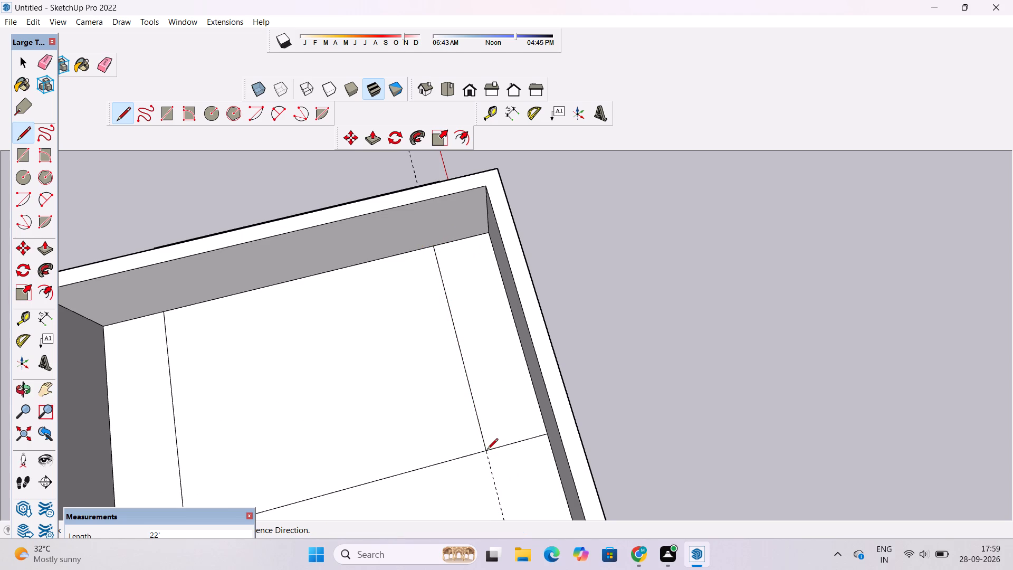
# Erase the guide line running past the roof.
pyautogui.press('e')
pyautogui.scroll(-5, 445, 383)
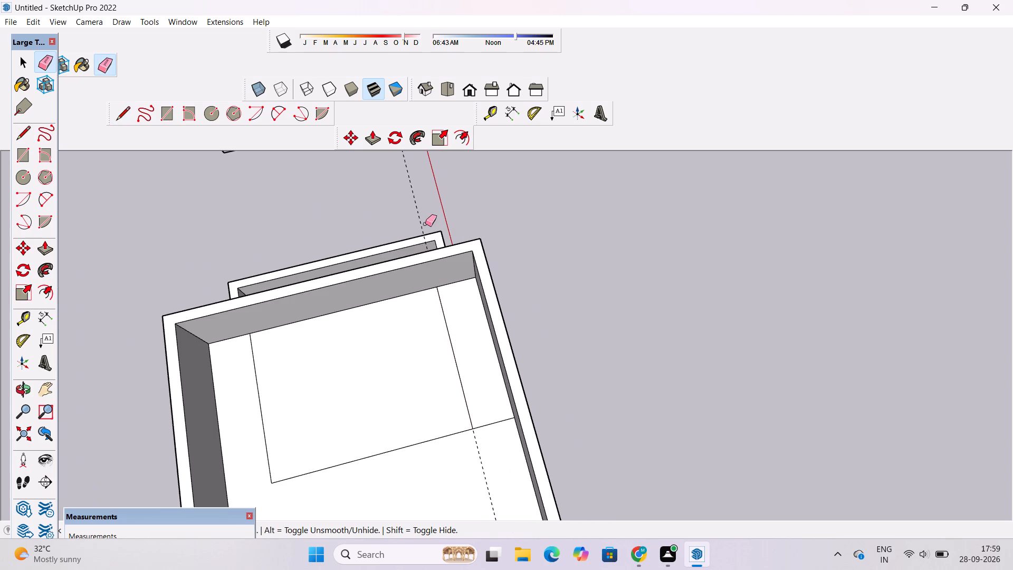
pyautogui.moveTo(426, 216); pyautogui.dragTo(420, 224)
# Extrude the main part of the divided rectangle up 20' to match the post tops, leaving the front strip flat.
pyautogui.press('o')
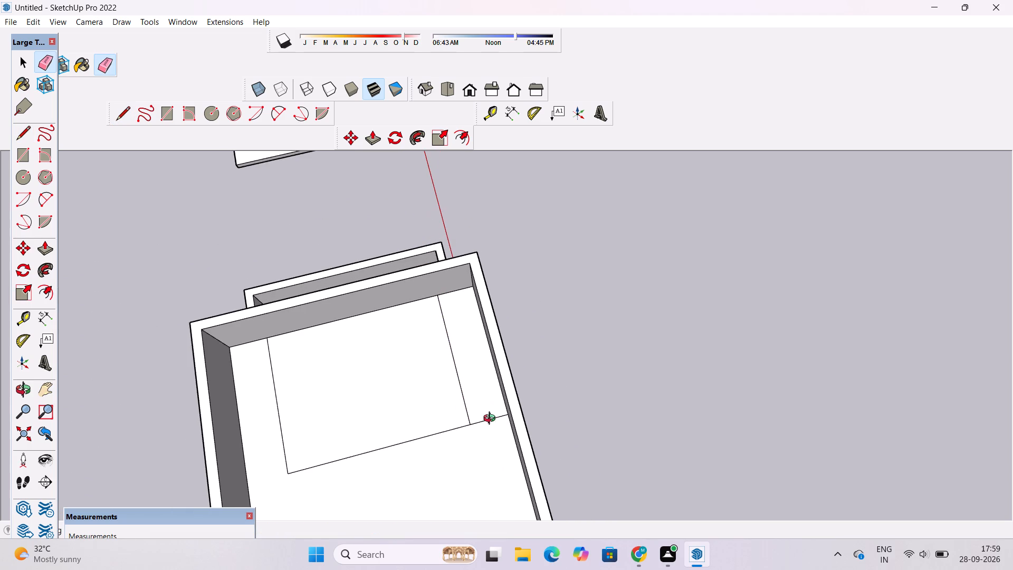
pyautogui.moveTo(476, 418); pyautogui.dragTo(457, 415)
pyautogui.keyDown('shift'); pyautogui.moveTo(407, 413); pyautogui.dragTo(403, 422); pyautogui.keyUp('shift')
pyautogui.moveTo(376, 425); pyautogui.dragTo(398, 373)
pyautogui.moveTo(408, 410); pyautogui.dragTo(361, 376)
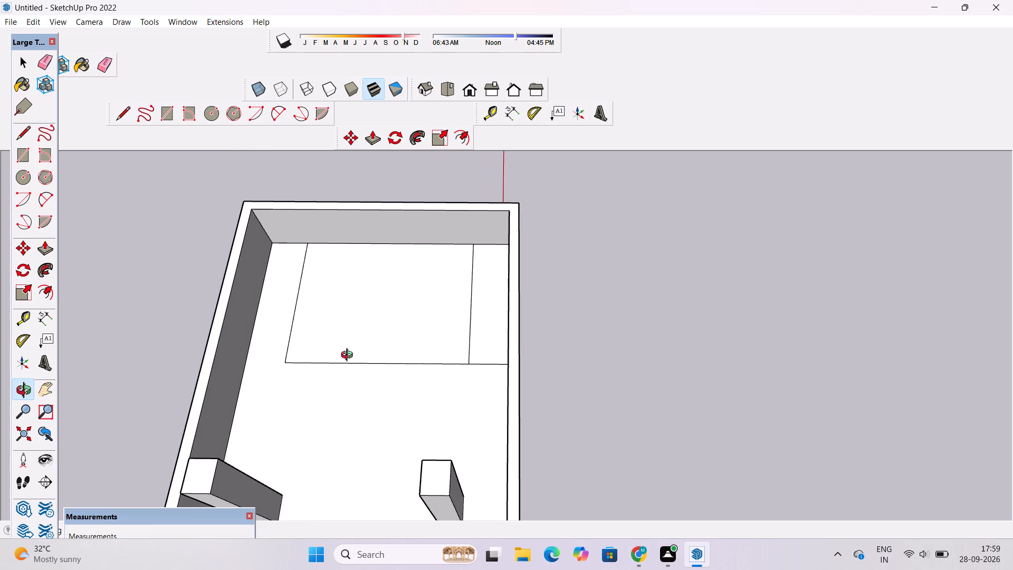
pyautogui.keyDown('shift'); pyautogui.moveTo(379, 338); pyautogui.dragTo(415, 402); pyautogui.keyUp('shift')
pyautogui.moveTo(413, 444); pyautogui.dragTo(371, 392)
pyautogui.keyDown('shift'); pyautogui.moveTo(374, 381); pyautogui.dragTo(402, 396); pyautogui.keyUp('shift')
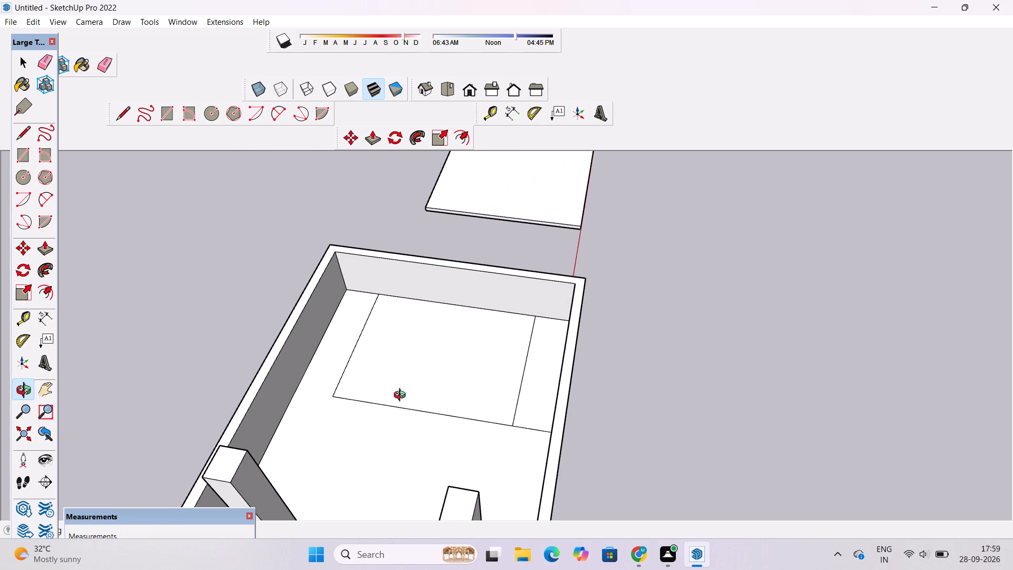
pyautogui.press('p')
pyautogui.click(421, 385)
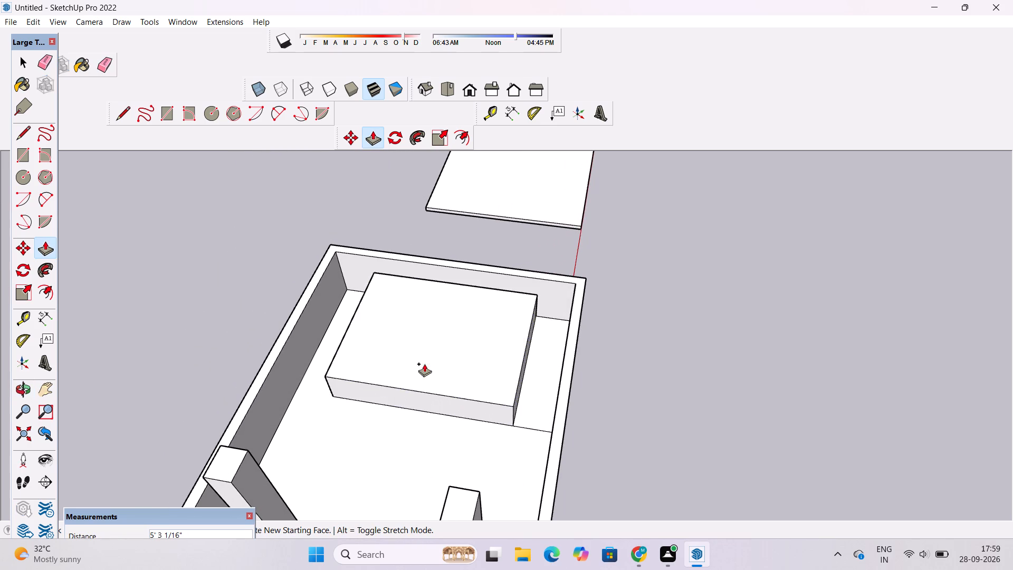
pyautogui.scroll(-6, 429, 373)
pyautogui.click(454, 438)
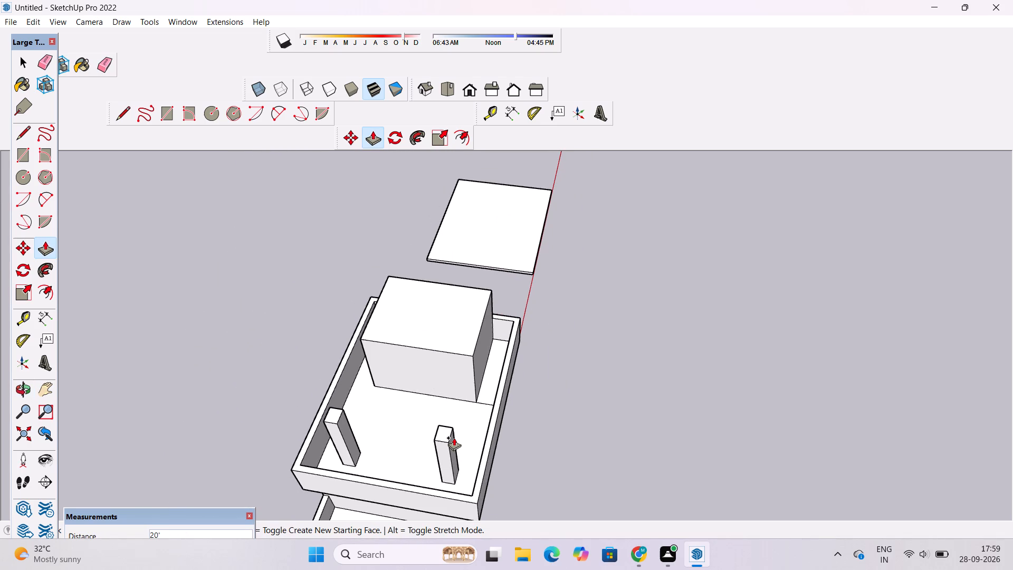
# Examine the new rooftop block against the posts and parapet from several angles.
pyautogui.press('o')
pyautogui.moveTo(527, 436); pyautogui.dragTo(325, 364)
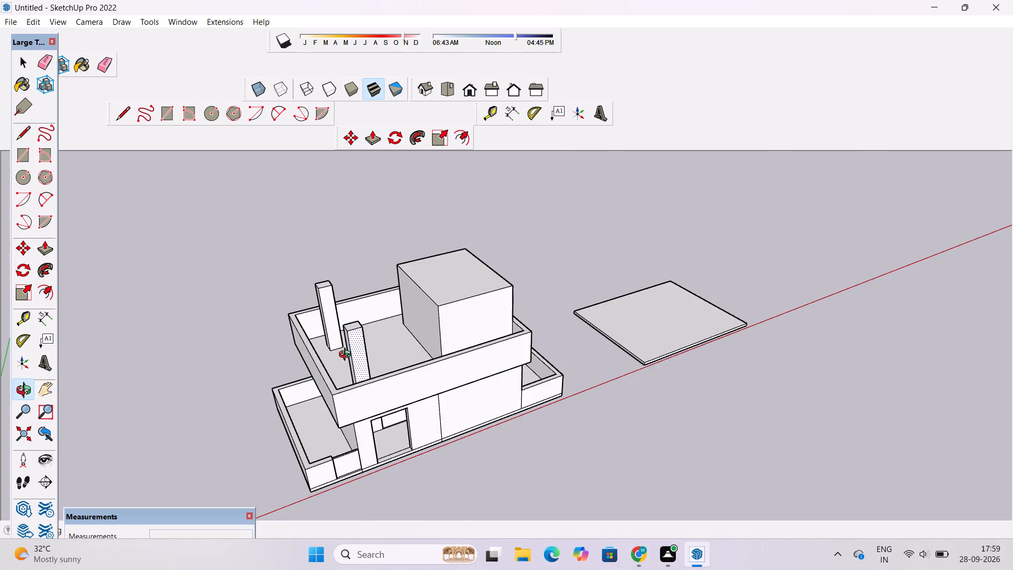
pyautogui.keyDown('shift'); pyautogui.moveTo(410, 351); pyautogui.dragTo(455, 338); pyautogui.keyUp('shift')
pyautogui.moveTo(540, 327); pyautogui.dragTo(431, 339)
pyautogui.scroll(-5, 432, 334)
pyautogui.moveTo(442, 321); pyautogui.dragTo(442, 350)
pyautogui.scroll(4, 447, 329)
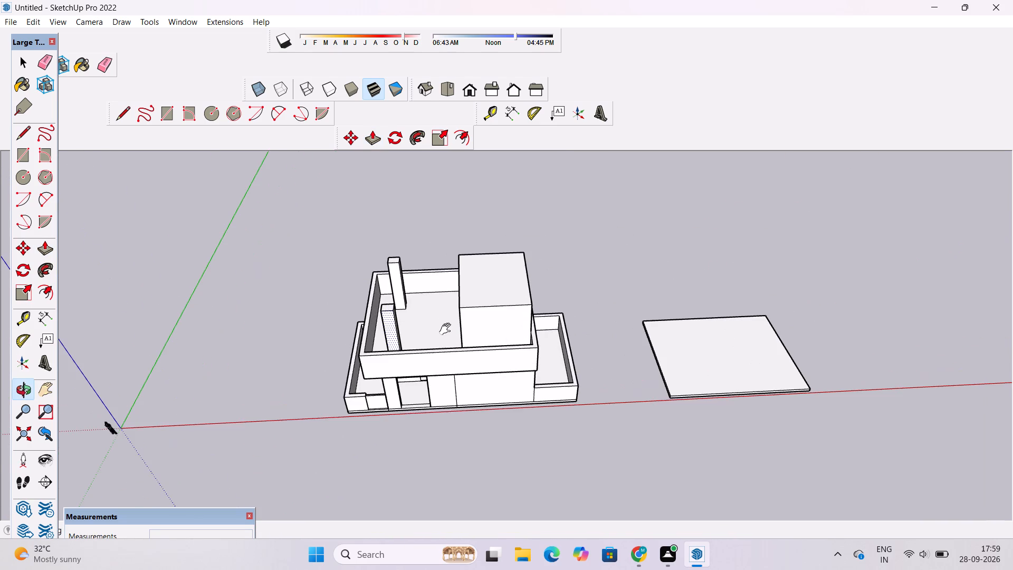
pyautogui.keyDown('shift'); pyautogui.moveTo(445, 330); pyautogui.dragTo(423, 354); pyautogui.keyUp('shift')
pyautogui.scroll(1, 418, 357)
pyautogui.moveTo(448, 365); pyautogui.dragTo(403, 283)
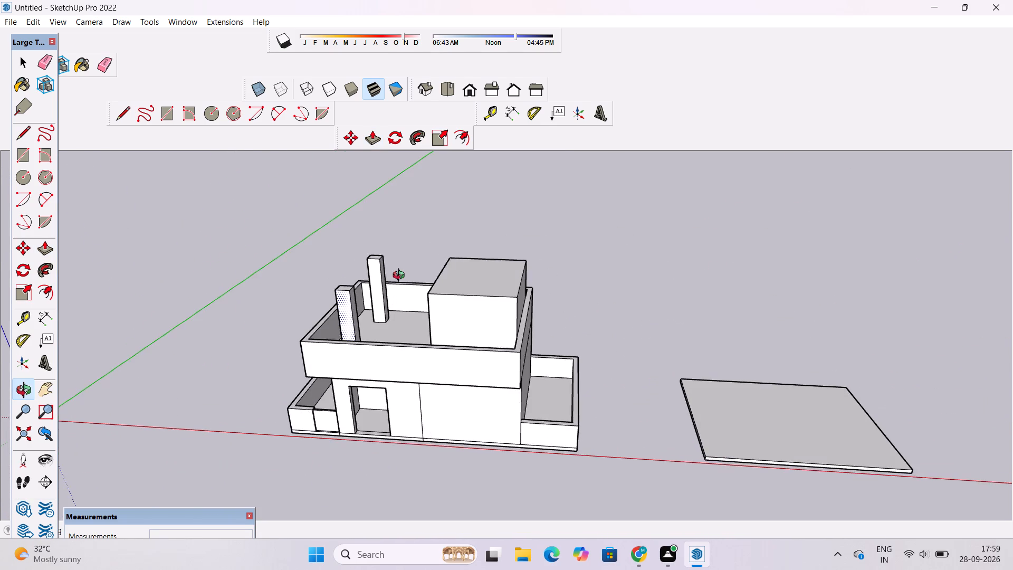
pyautogui.moveTo(411, 324); pyautogui.dragTo(479, 279)
pyautogui.keyDown('shift'); pyautogui.moveTo(507, 300); pyautogui.dragTo(464, 324); pyautogui.keyUp('shift')
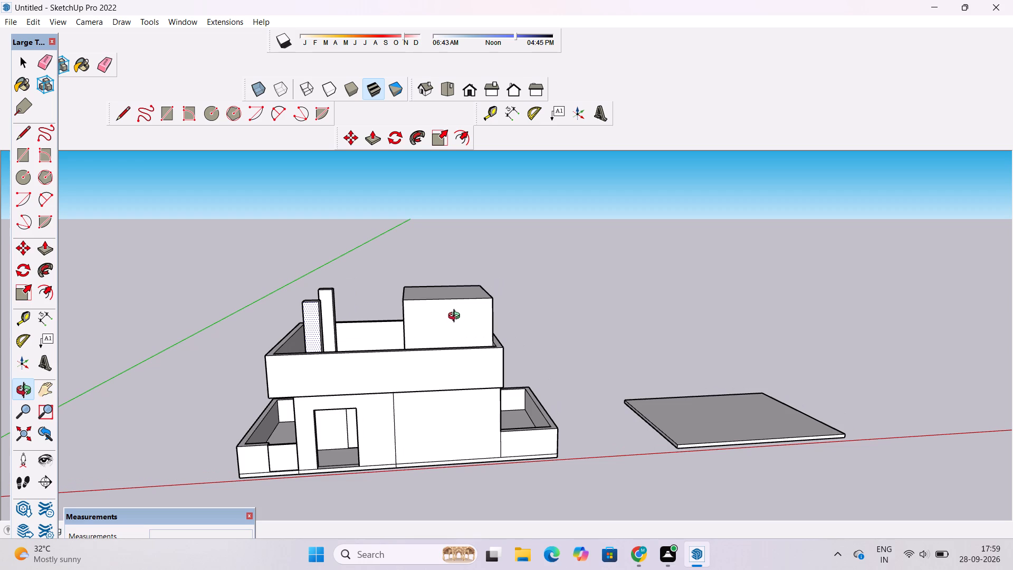
pyautogui.moveTo(461, 341); pyautogui.dragTo(456, 374)
pyautogui.scroll(2, 475, 336)
pyautogui.keyDown('shift'); pyautogui.moveTo(475, 336); pyautogui.dragTo(470, 351); pyautogui.keyUp('shift')
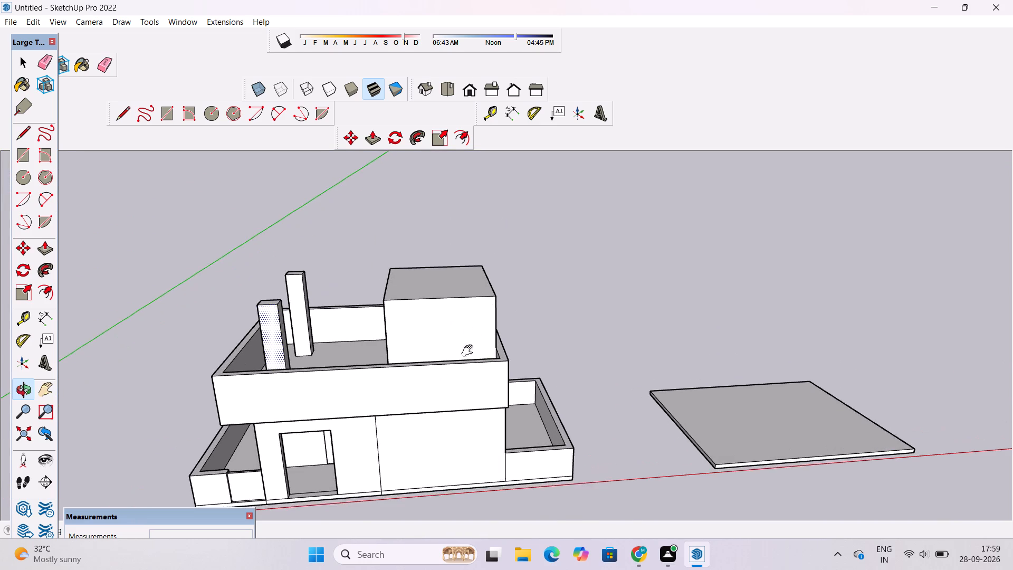
pyautogui.keyDown('shift'); pyautogui.moveTo(470, 351); pyautogui.dragTo(460, 377); pyautogui.keyUp('shift')
pyautogui.scroll(2, 450, 384)
pyautogui.moveTo(449, 346); pyautogui.dragTo(449, 374)
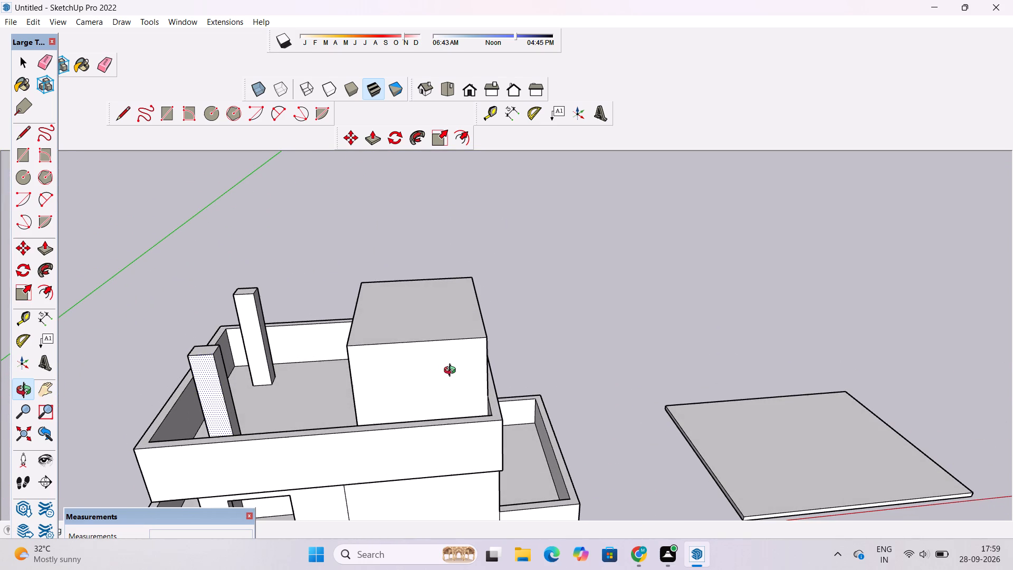
pyautogui.moveTo(453, 371); pyautogui.dragTo(442, 407)
pyautogui.scroll(4, 413, 414)
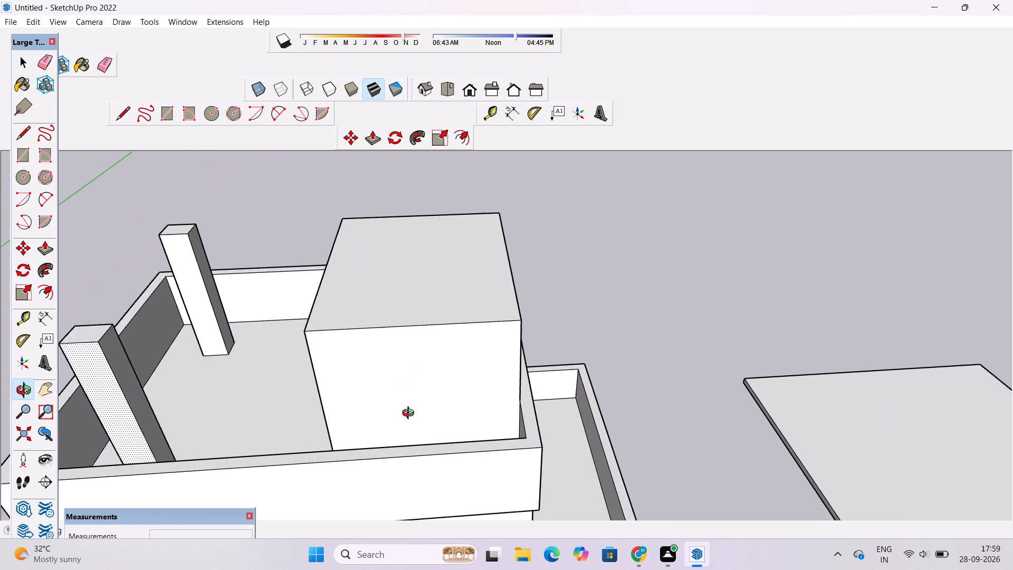
pyautogui.scroll(1, 410, 414)
pyautogui.scroll(-2, 387, 417)
pyautogui.scroll(3, 389, 413)
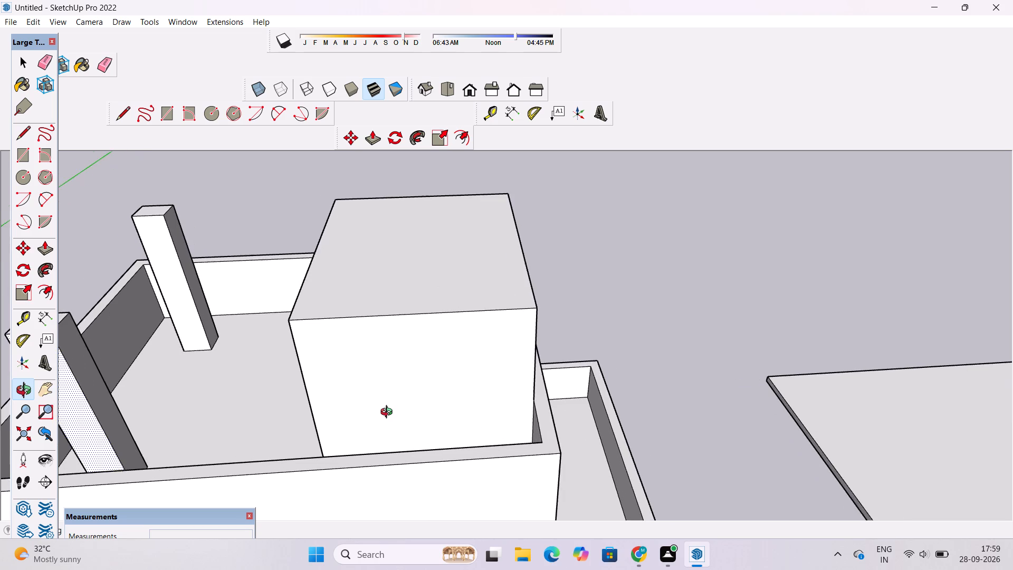
pyautogui.scroll(1, 389, 413)
pyautogui.scroll(-3, 389, 413)
pyautogui.moveTo(305, 439); pyautogui.dragTo(642, 426)
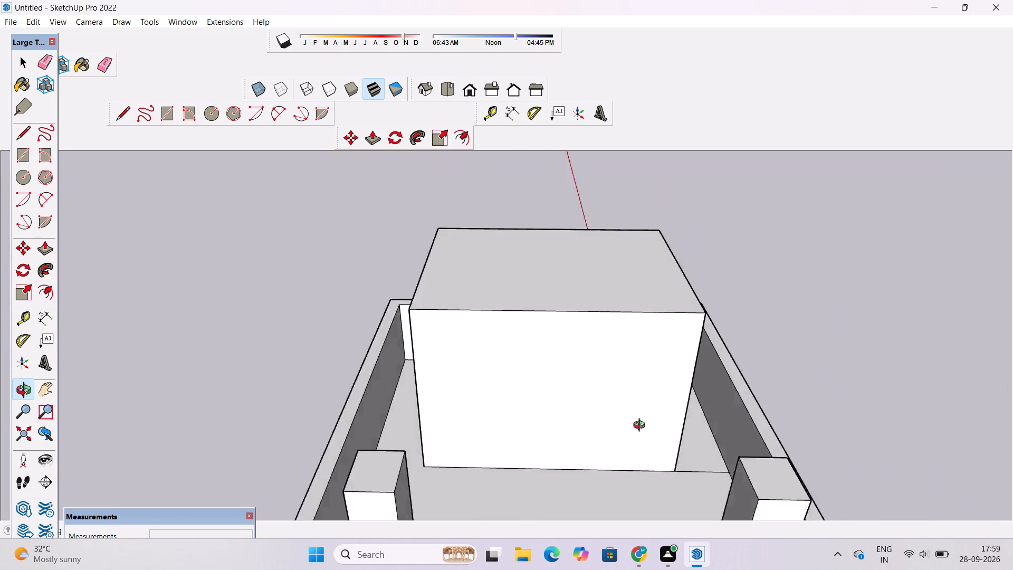
pyautogui.moveTo(642, 426); pyautogui.dragTo(504, 430)
pyautogui.moveTo(523, 390); pyautogui.dragTo(498, 407)
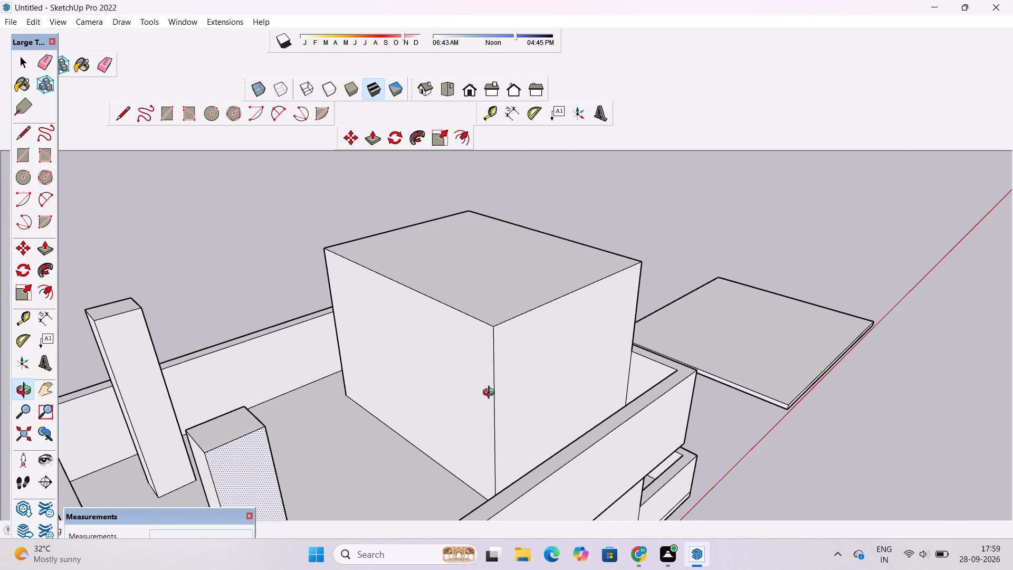
# Examine the rooftop block's front face and top from low and high angles.
pyautogui.scroll(5, 489, 383)
pyautogui.scroll(-5, 489, 383)
pyautogui.moveTo(500, 395); pyautogui.dragTo(423, 344)
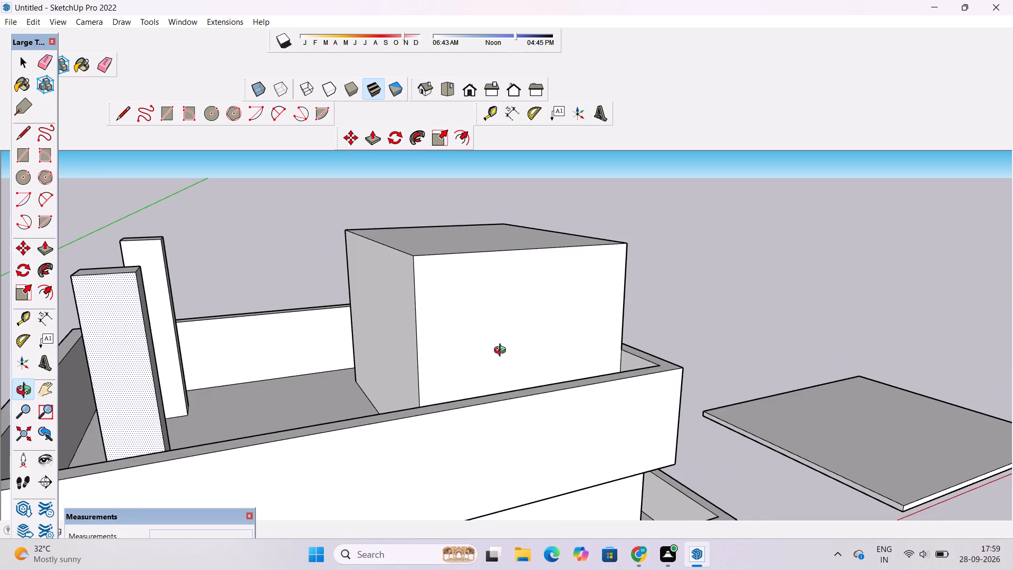
pyautogui.scroll(3, 502, 351)
pyautogui.moveTo(531, 363); pyautogui.dragTo(495, 367)
pyautogui.keyDown('shift'); pyautogui.moveTo(493, 362); pyautogui.dragTo(493, 395); pyautogui.keyUp('shift')
pyautogui.scroll(-4, 481, 373)
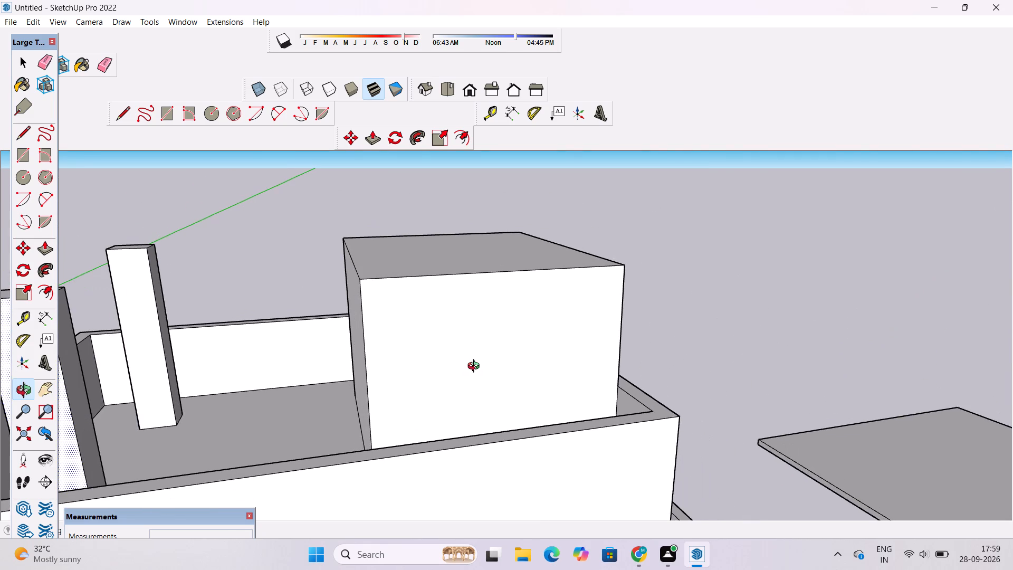
pyautogui.scroll(4, 476, 367)
pyautogui.scroll(-2, 476, 367)
pyautogui.scroll(2, 476, 367)
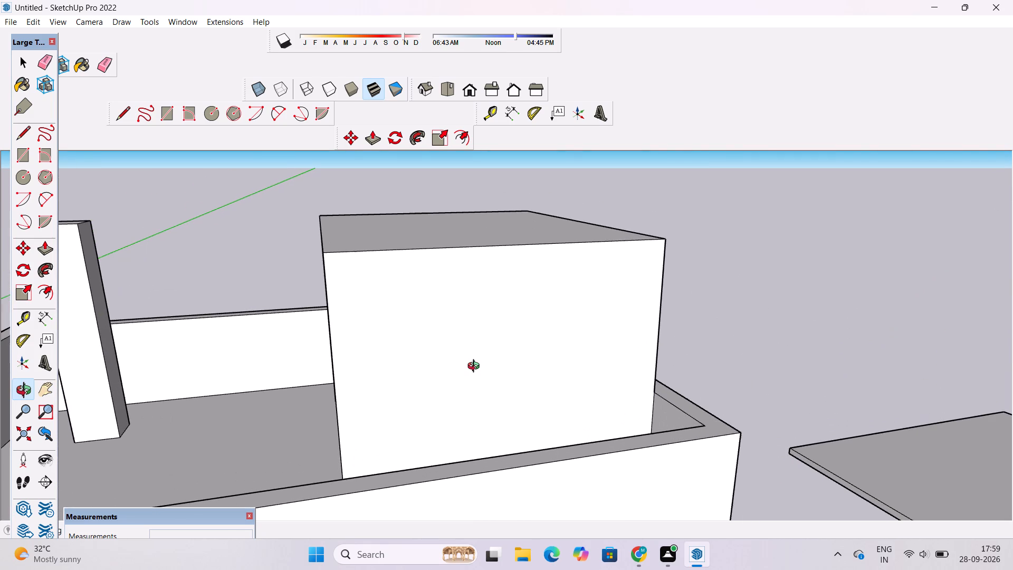
pyautogui.scroll(-3, 472, 359)
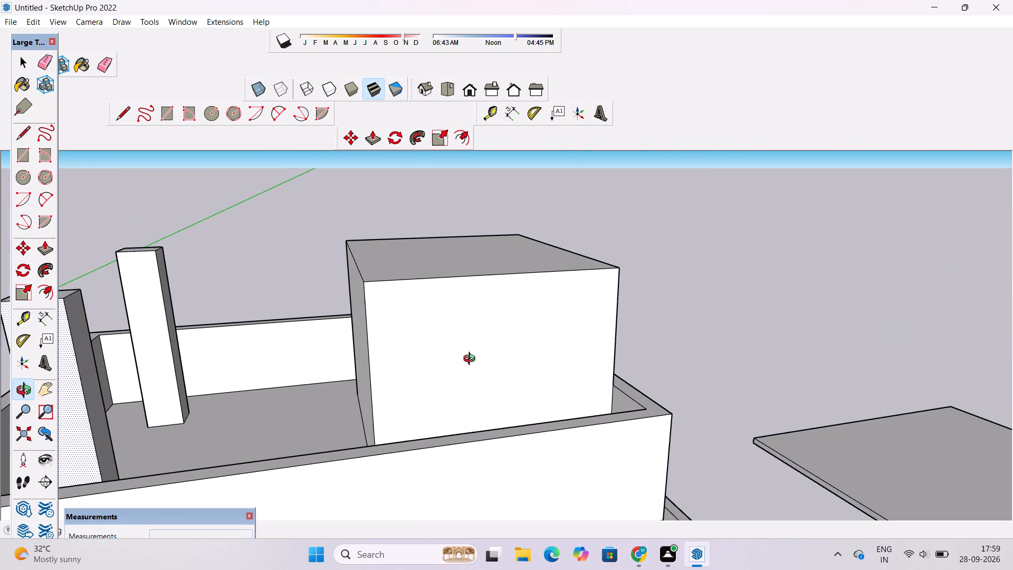
pyautogui.scroll(2, 472, 360)
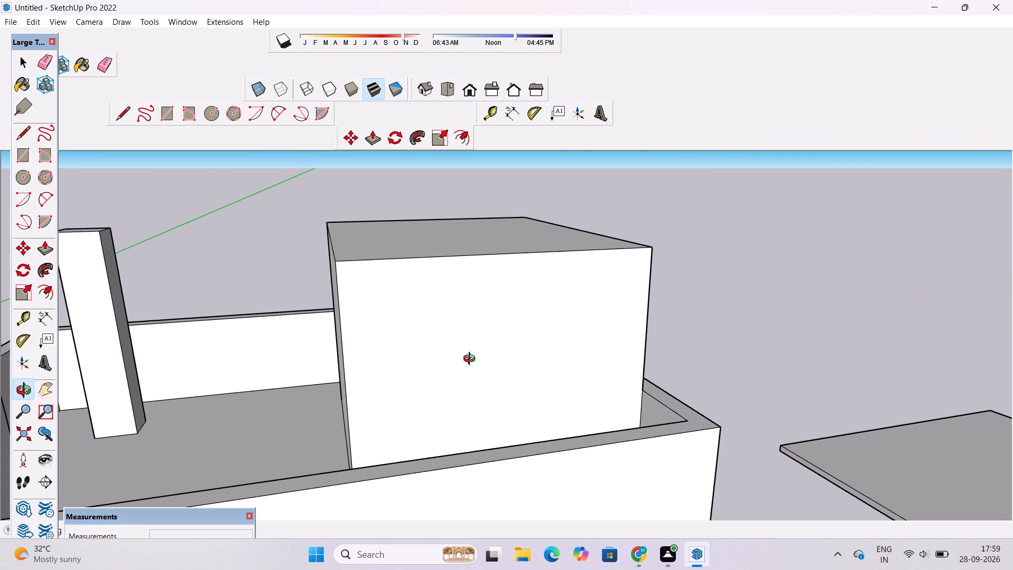
pyautogui.keyDown('shift'); pyautogui.moveTo(472, 360); pyautogui.dragTo(467, 400); pyautogui.keyUp('shift')
pyautogui.moveTo(474, 408); pyautogui.dragTo(418, 298)
pyautogui.keyDown('shift'); pyautogui.scroll(-5, 402, 338); pyautogui.keyUp('shift')
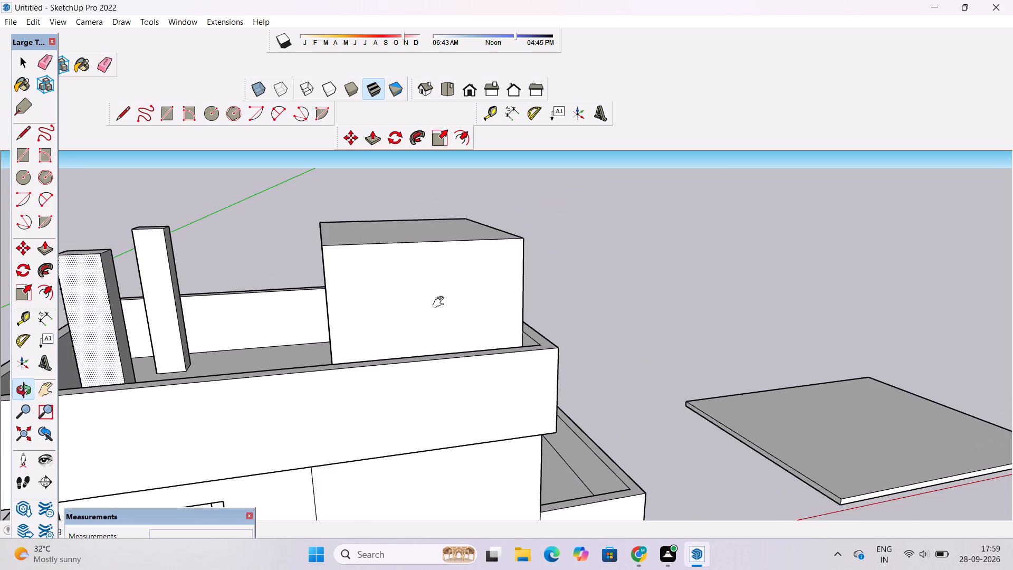
pyautogui.keyDown('shift'); pyautogui.moveTo(442, 306); pyautogui.dragTo(444, 340); pyautogui.keyUp('shift')
pyautogui.moveTo(443, 301); pyautogui.dragTo(478, 347)
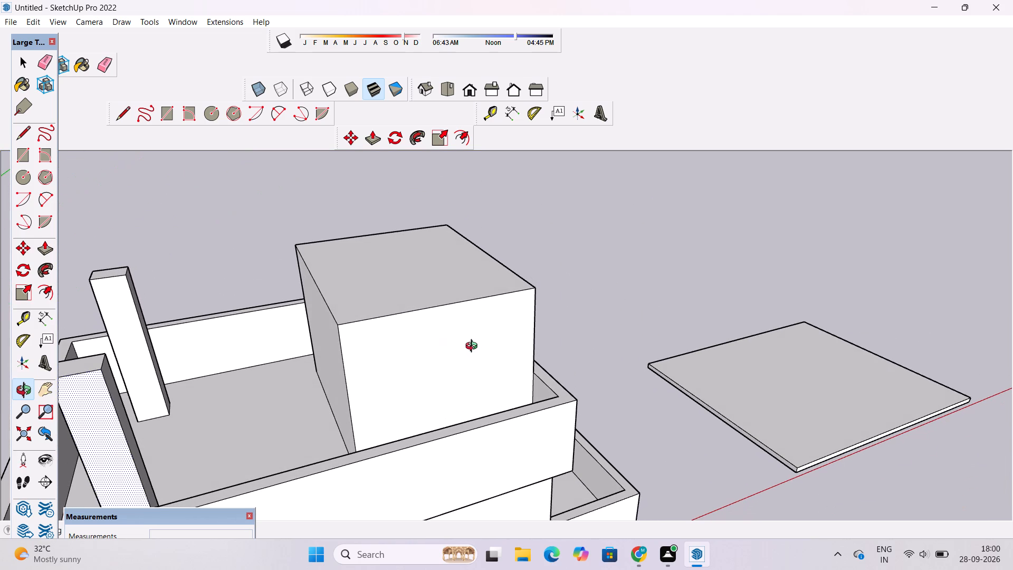
pyautogui.moveTo(475, 348); pyautogui.dragTo(441, 357)
pyautogui.click(441, 357)
pyautogui.moveTo(447, 350); pyautogui.dragTo(399, 358)
pyautogui.keyDown('shift'); pyautogui.moveTo(403, 338); pyautogui.dragTo(413, 379); pyautogui.keyUp('shift')
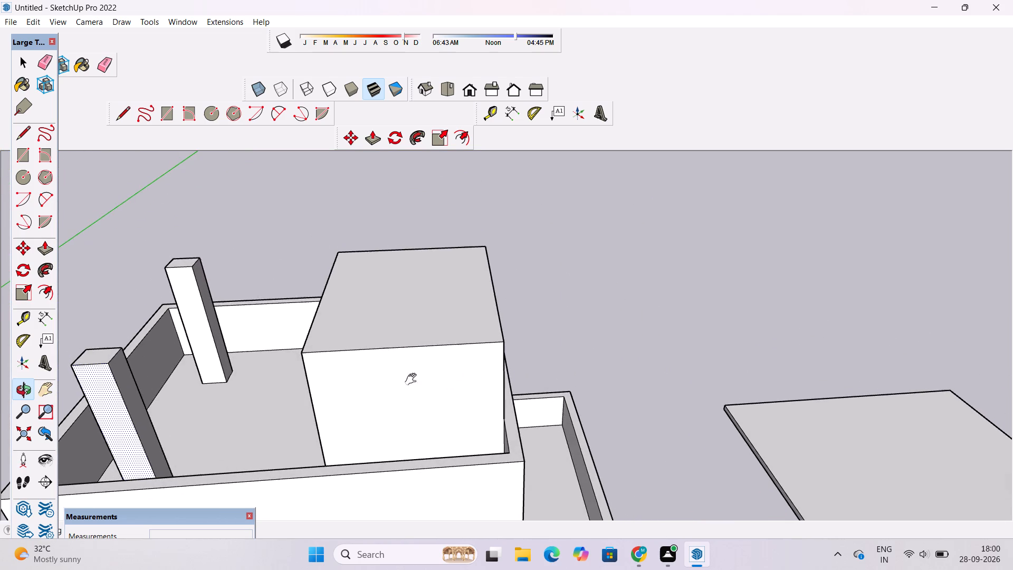
pyautogui.moveTo(414, 382); pyautogui.dragTo(397, 423)
# Draw a 22' line across the rooftop block's top along a guide placed 1.5' in from its front edge.
pyautogui.press('t')
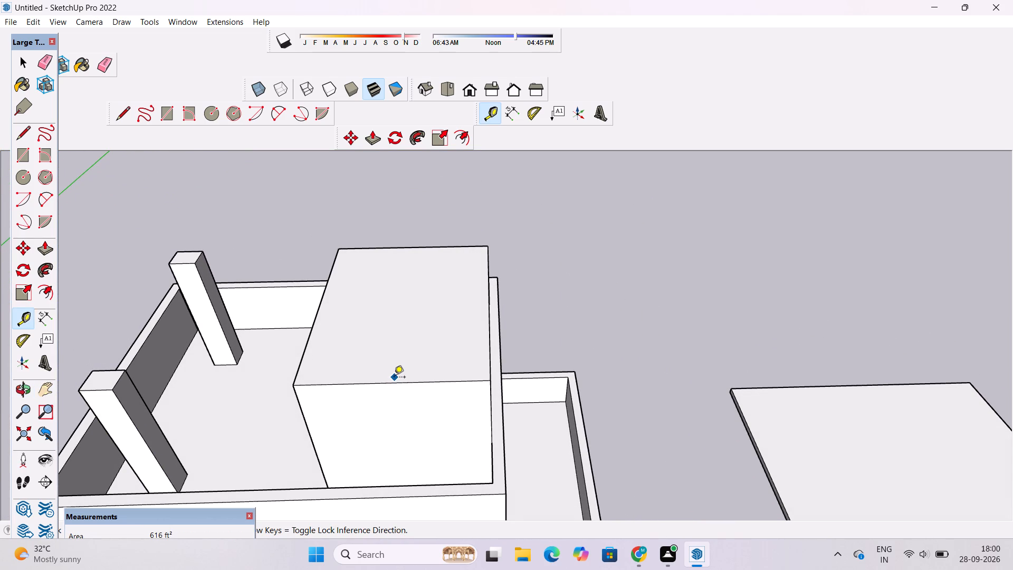
pyautogui.scroll(2, 394, 378)
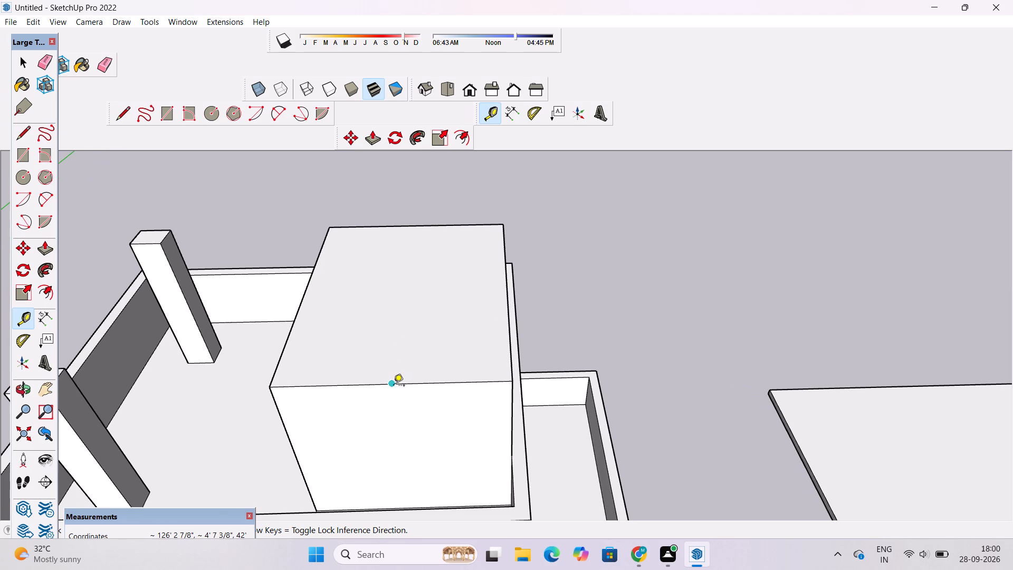
pyautogui.click(394, 384)
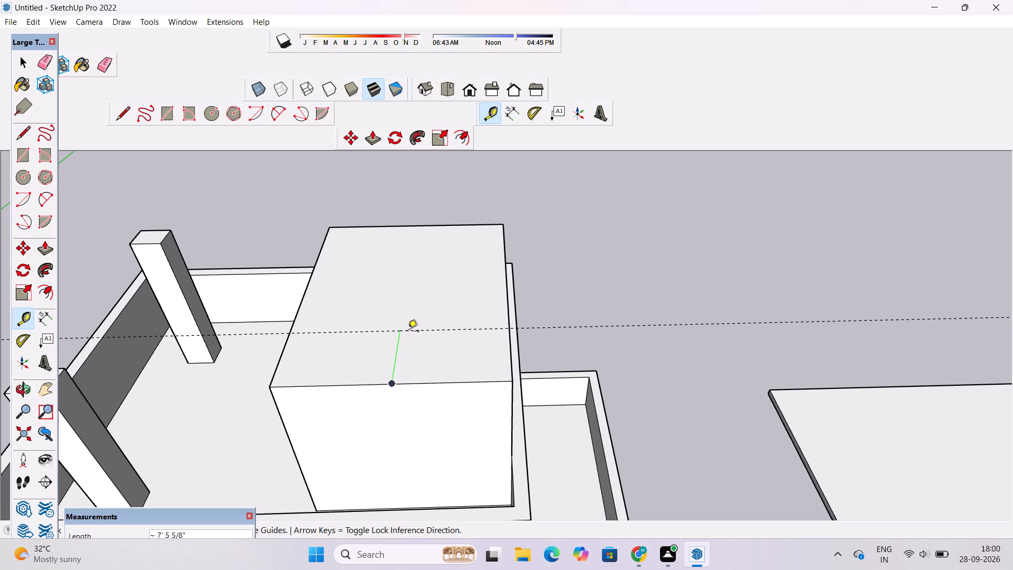
pyautogui.write("1.5'")
pyautogui.press('Return')
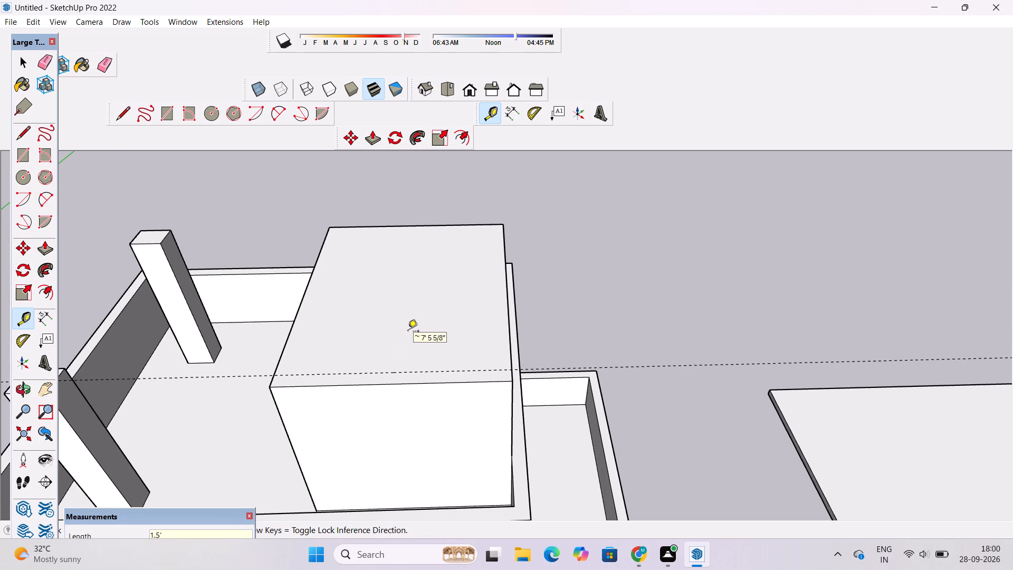
pyautogui.press('l')
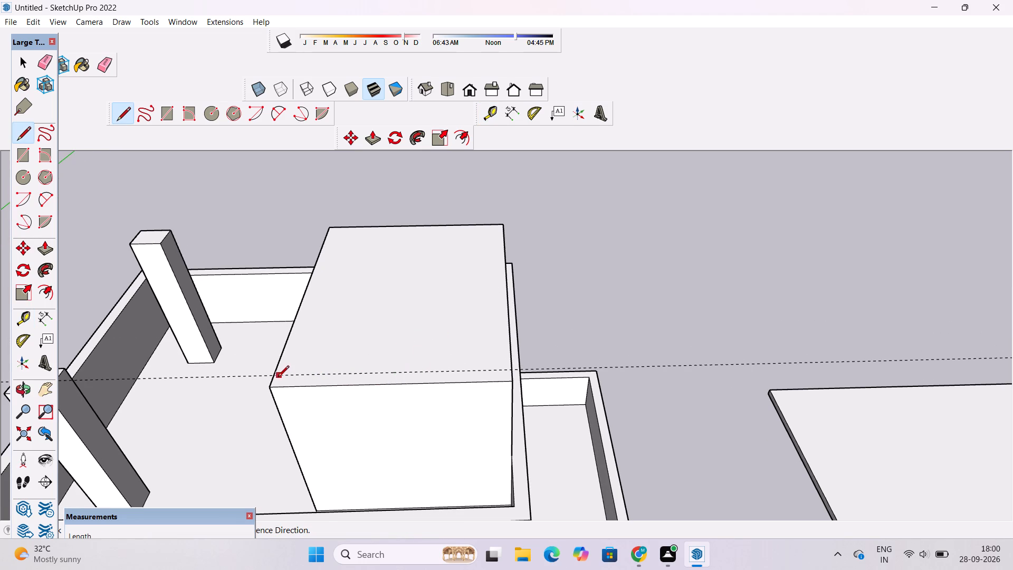
pyautogui.click(273, 376)
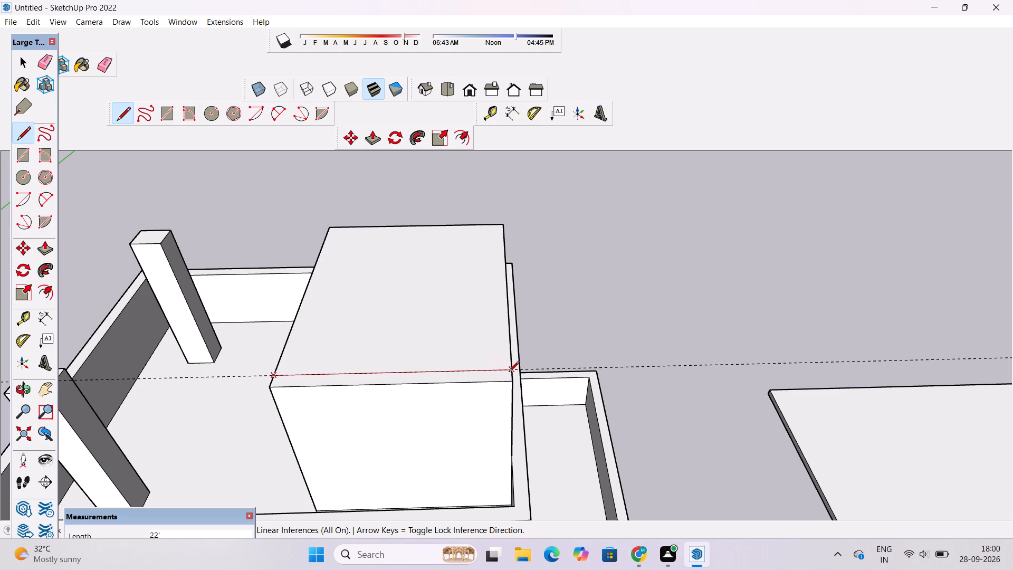
pyautogui.click(513, 372)
# Divide the block's front strip with a 1'6" line along a guide offset 13' from the post-side edge.
pyautogui.press('t')
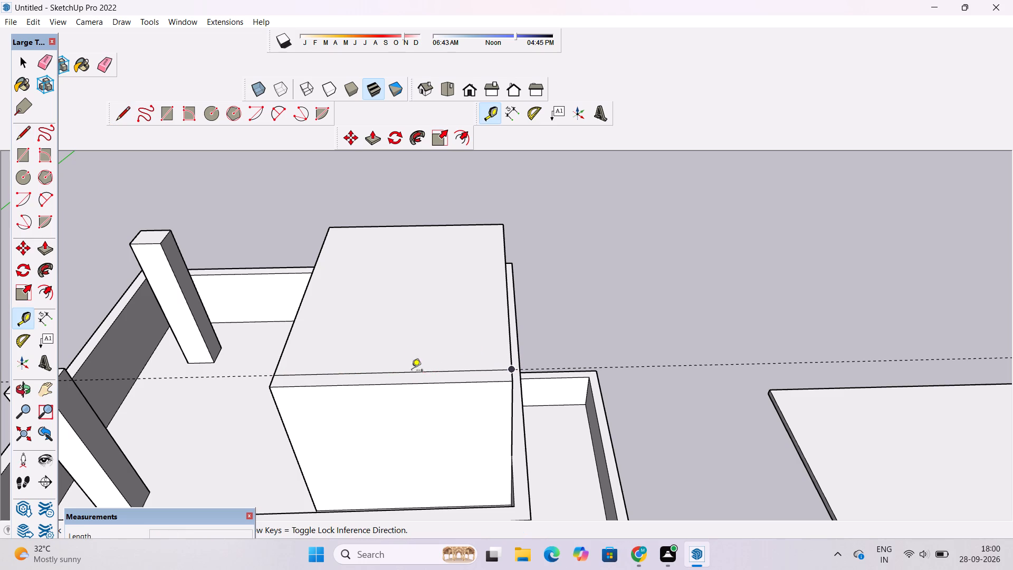
pyautogui.scroll(-2, 394, 354)
pyautogui.click(304, 344)
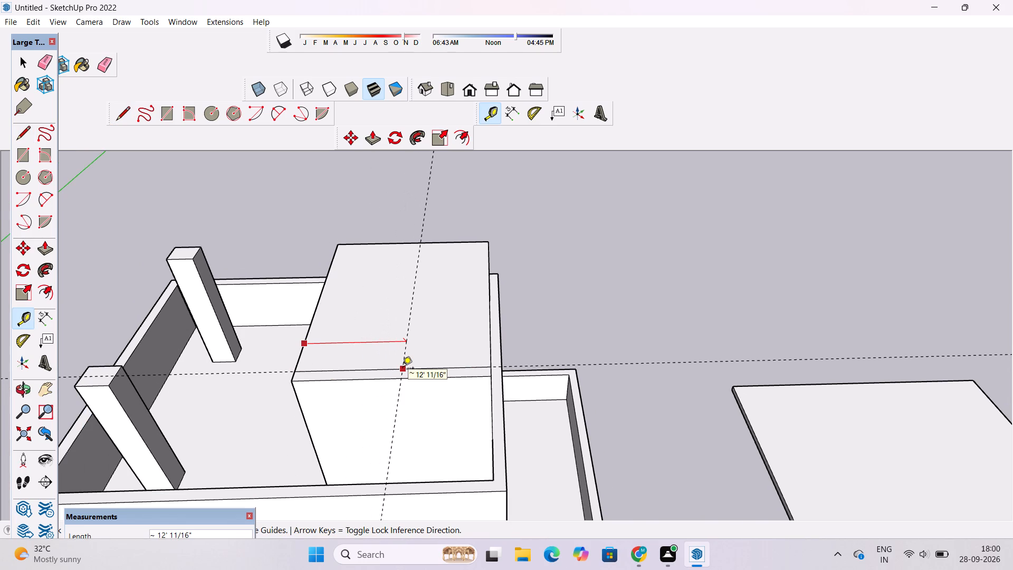
pyautogui.write("13'")
pyautogui.press('Return')
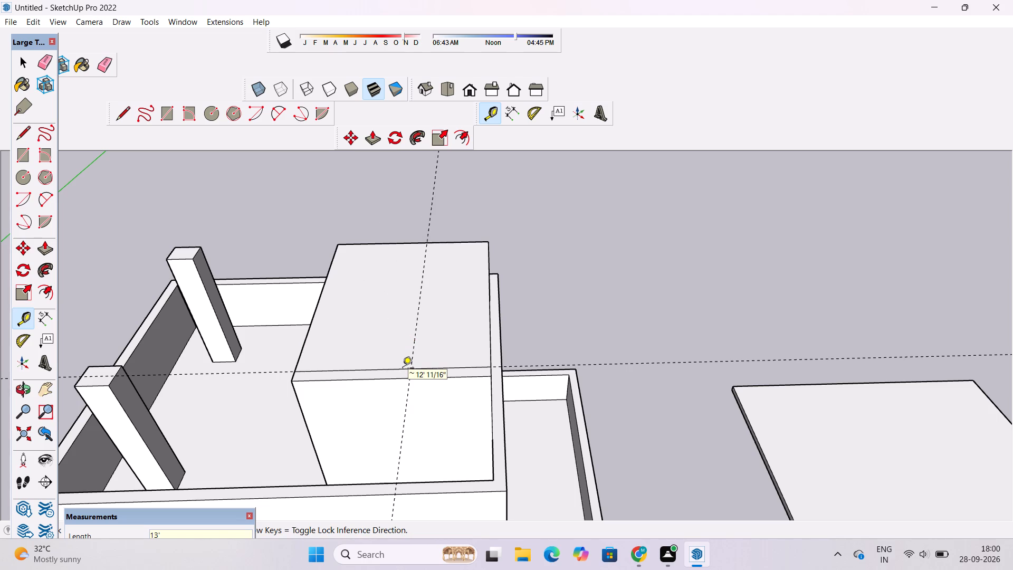
pyautogui.press('l')
pyautogui.scroll(5, 397, 376)
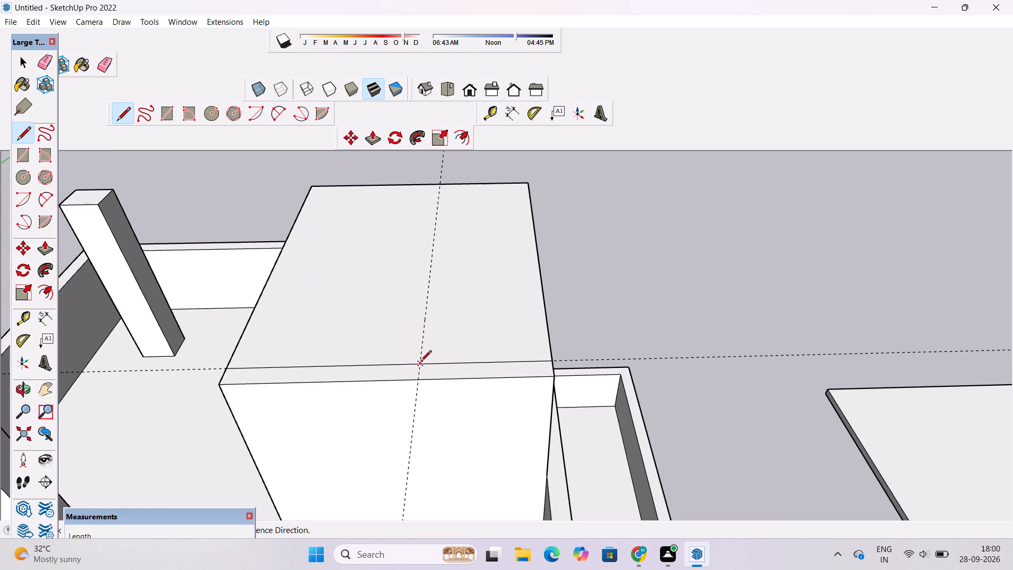
pyautogui.click(419, 364)
pyautogui.click(416, 381)
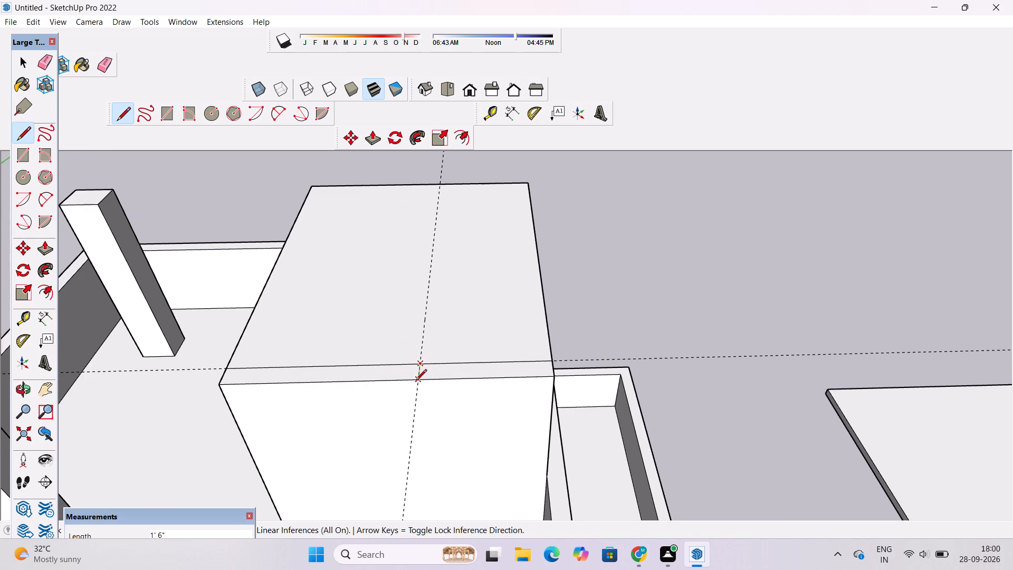
# Erase both guide lines crossing the block's top.
pyautogui.press('space')
pyautogui.write('E')
pyautogui.moveTo(421, 308); pyautogui.dragTo(425, 332)
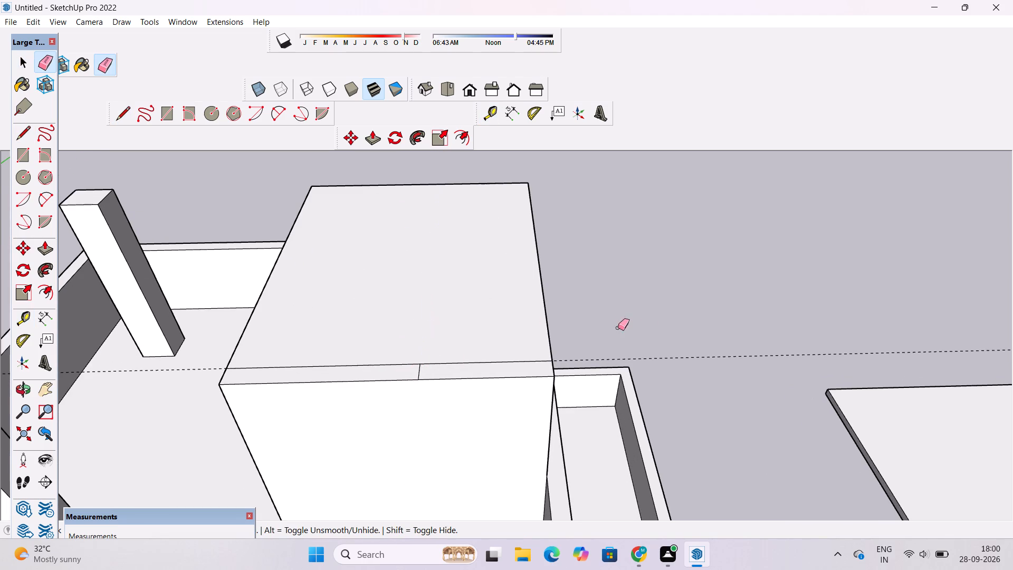
pyautogui.moveTo(653, 339); pyautogui.dragTo(663, 365)
# Extrude the shorter part of the divided front strip, farther from the posts, up 12' above the block's top.
pyautogui.scroll(-5, 300, 231)
pyautogui.press('o')
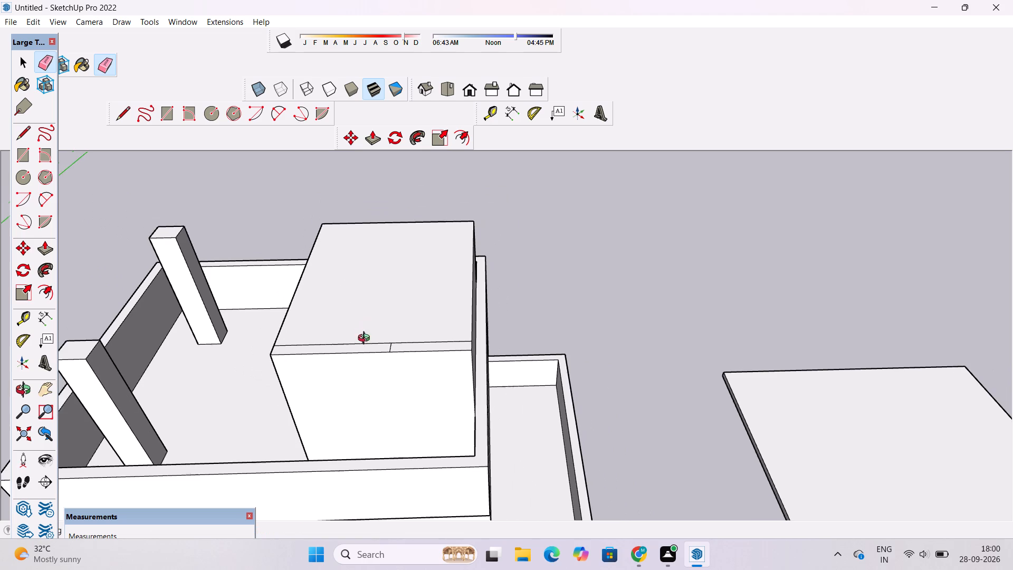
pyautogui.scroll(2, 381, 352)
pyautogui.moveTo(365, 382); pyautogui.dragTo(384, 322)
pyautogui.scroll(1, 384, 320)
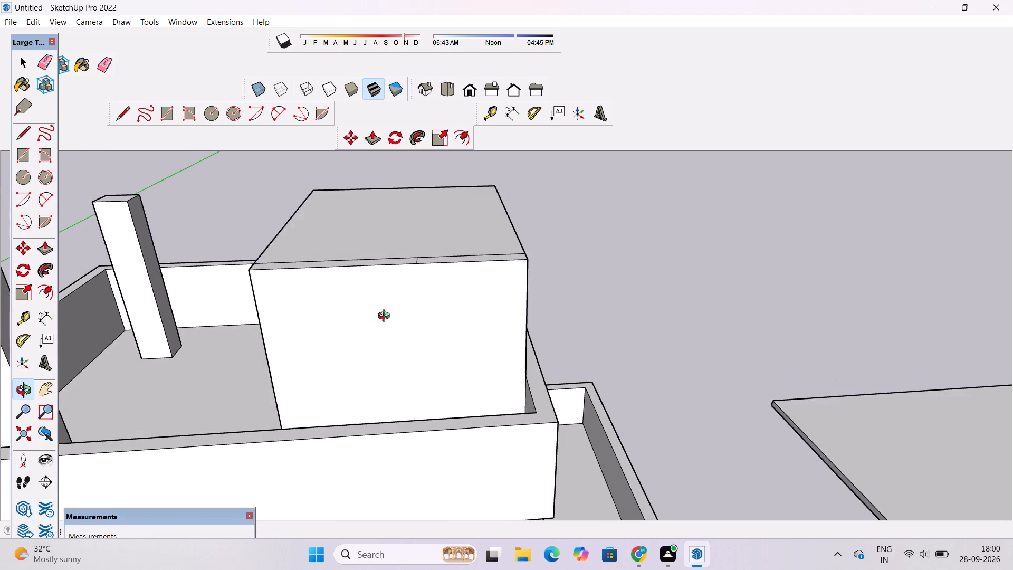
pyautogui.keyDown('shift'); pyautogui.moveTo(386, 317); pyautogui.dragTo(364, 364); pyautogui.keyUp('shift')
pyautogui.moveTo(442, 346); pyautogui.dragTo(433, 393)
pyautogui.moveTo(431, 394); pyautogui.dragTo(408, 406)
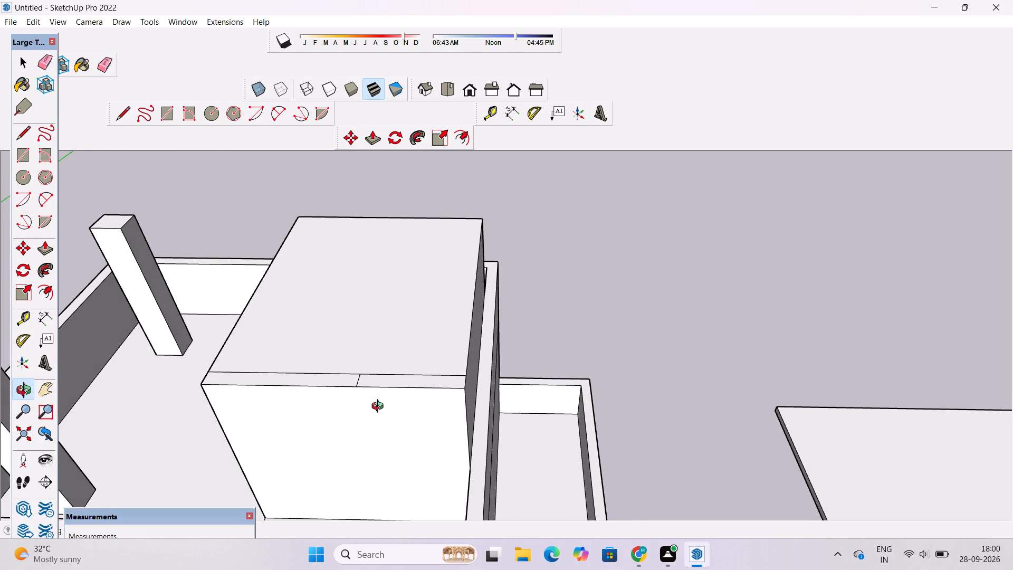
pyautogui.keyDown('shift'); pyautogui.moveTo(367, 407); pyautogui.dragTo(378, 366); pyautogui.keyUp('shift')
pyautogui.scroll(6, 395, 350)
pyautogui.moveTo(368, 358); pyautogui.dragTo(428, 339)
pyautogui.scroll(-6, 428, 339)
pyautogui.moveTo(473, 331); pyautogui.dragTo(437, 362)
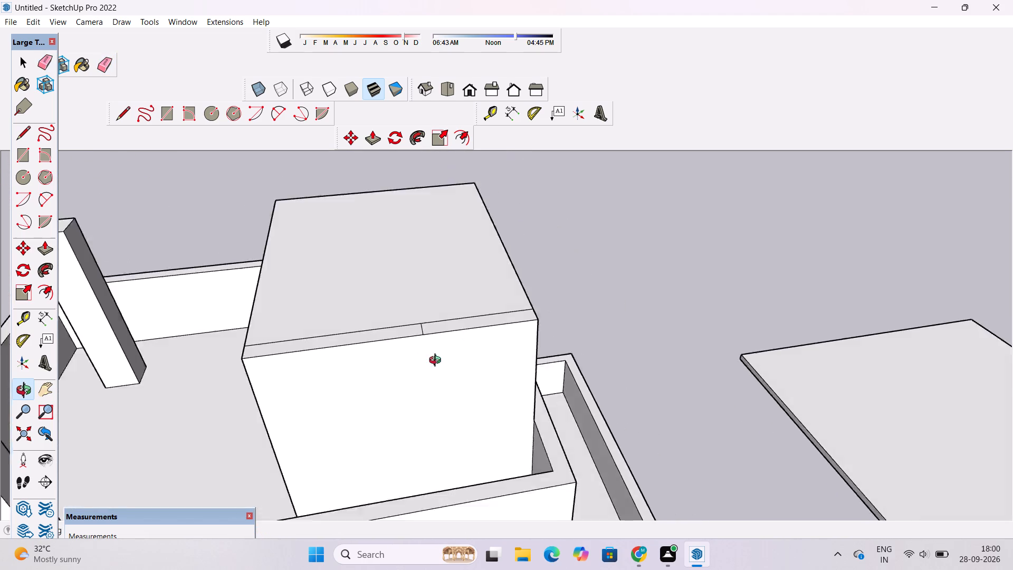
pyautogui.moveTo(437, 362); pyautogui.dragTo(405, 367)
pyautogui.keyDown('shift'); pyautogui.click(376, 372); pyautogui.keyUp('shift')
pyautogui.moveTo(364, 385); pyautogui.dragTo(362, 376)
pyautogui.press('p')
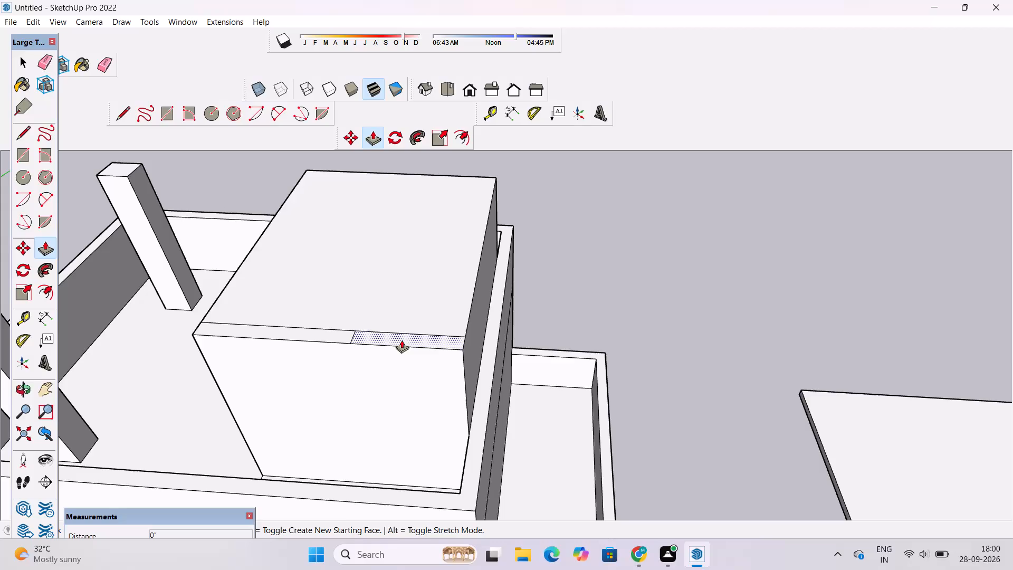
pyautogui.click(402, 340)
pyautogui.scroll(-3, 403, 327)
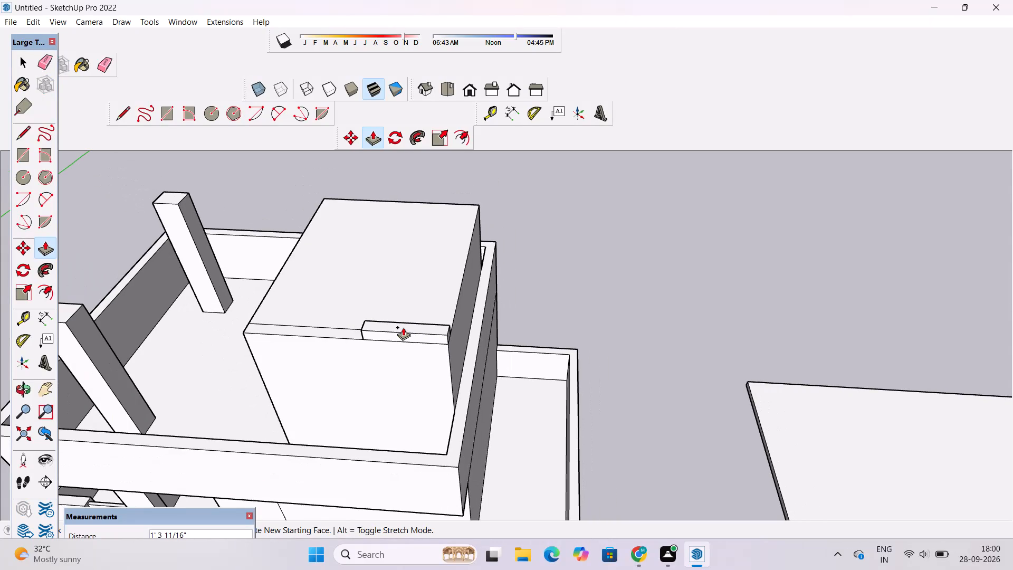
pyautogui.press('o')
pyautogui.moveTo(403, 366); pyautogui.dragTo(442, 249)
pyautogui.scroll(-4, 419, 262)
pyautogui.keyDown('shift'); pyautogui.moveTo(415, 268); pyautogui.dragTo(414, 327); pyautogui.keyUp('shift')
pyautogui.scroll(1, 412, 331)
pyautogui.keyDown('shift'); pyautogui.moveTo(406, 317); pyautogui.dragTo(406, 353); pyautogui.keyUp('shift')
pyautogui.scroll(2, 377, 341)
pyautogui.moveTo(377, 341); pyautogui.dragTo(454, 428)
pyautogui.scroll(2, 469, 417)
pyautogui.moveTo(476, 401); pyautogui.dragTo(399, 339)
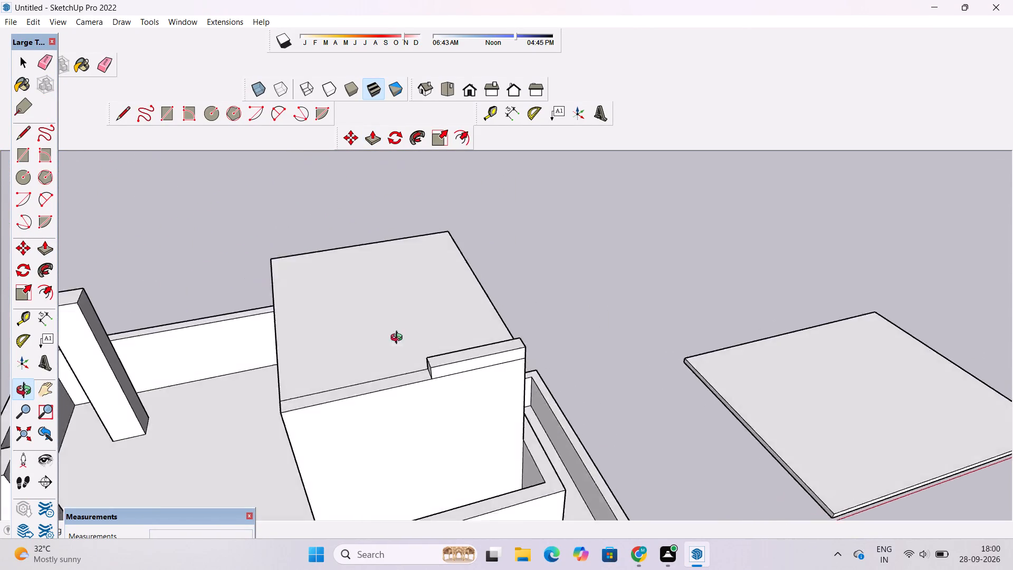
pyautogui.moveTo(399, 339); pyautogui.dragTo(345, 247)
pyautogui.scroll(-4, 345, 249)
pyautogui.keyDown('shift'); pyautogui.moveTo(350, 259); pyautogui.dragTo(407, 397); pyautogui.keyUp('shift')
pyautogui.moveTo(410, 394); pyautogui.dragTo(441, 452)
pyautogui.scroll(3, 438, 428)
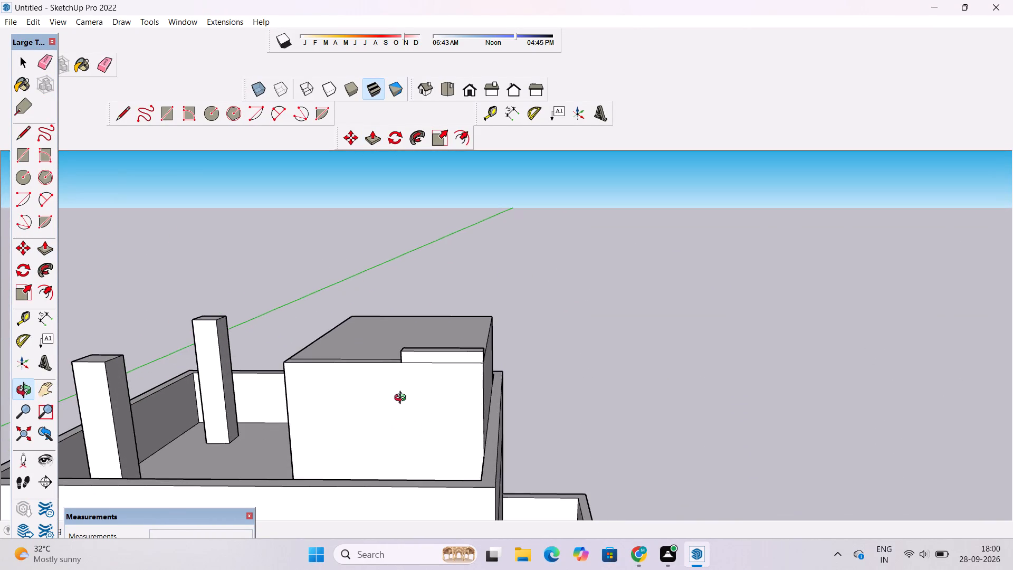
pyautogui.moveTo(403, 399); pyautogui.dragTo(435, 454)
pyautogui.keyDown('shift'); pyautogui.moveTo(415, 461); pyautogui.dragTo(378, 416); pyautogui.keyUp('shift')
pyautogui.moveTo(397, 387); pyautogui.dragTo(387, 364)
pyautogui.press('p')
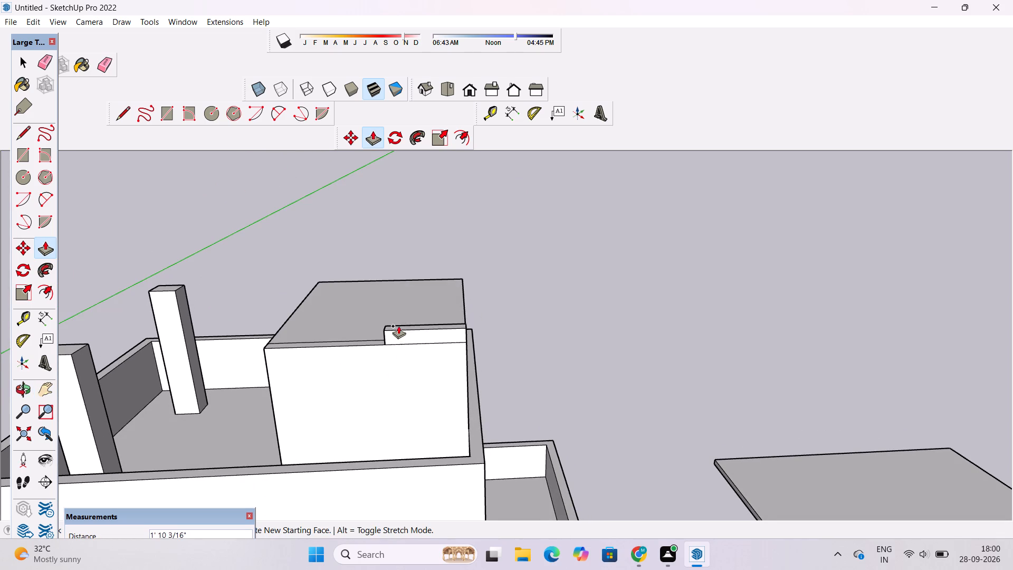
pyautogui.scroll(-2, 398, 309)
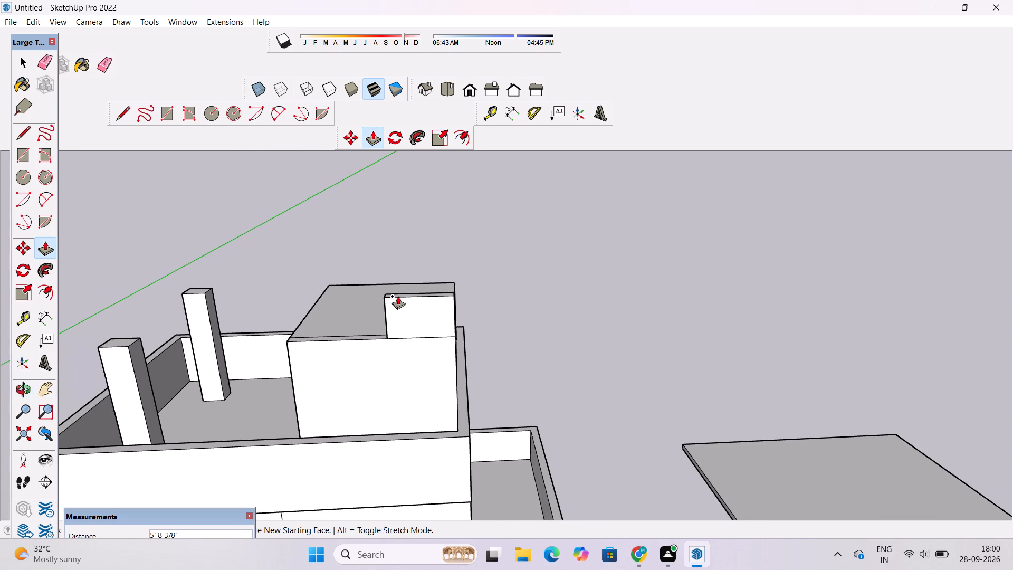
pyautogui.scroll(-7, 398, 296)
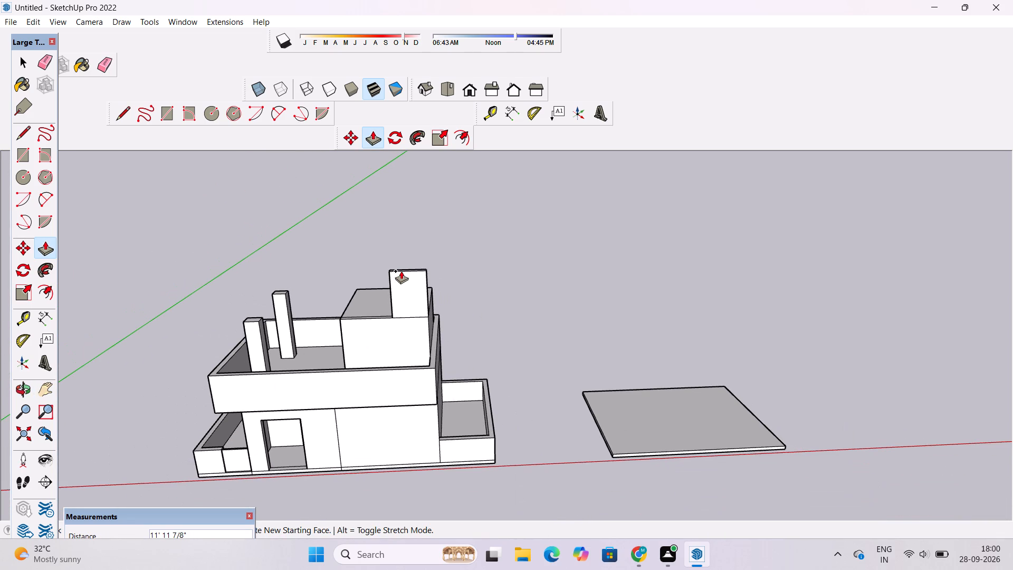
pyautogui.write("12'")
pyautogui.press('Return')
# Push the top of the upright slab on the rooftop block down by 2'.
pyautogui.press('o')
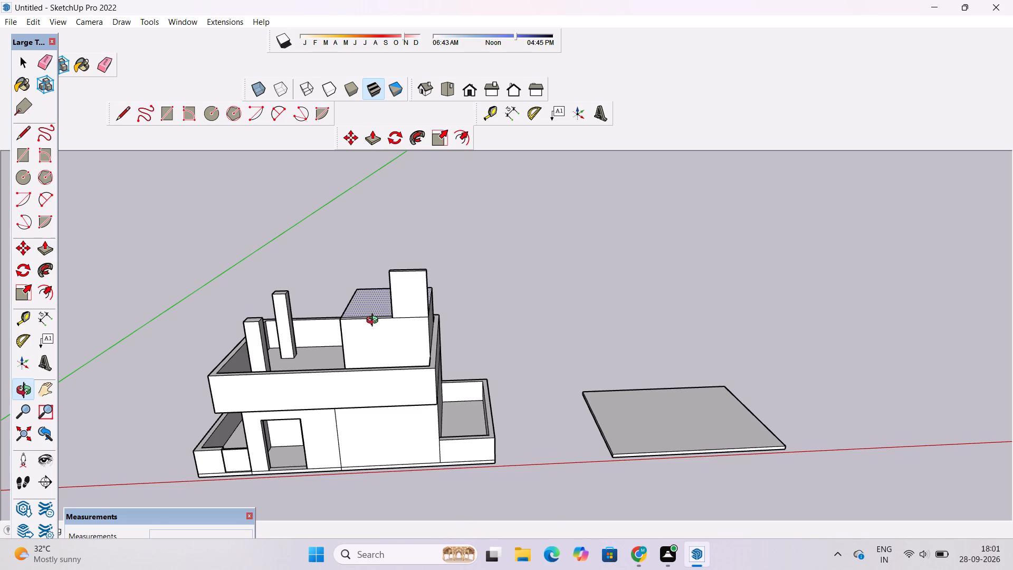
pyautogui.scroll(2, 344, 325)
pyautogui.moveTo(427, 292); pyautogui.dragTo(427, 308)
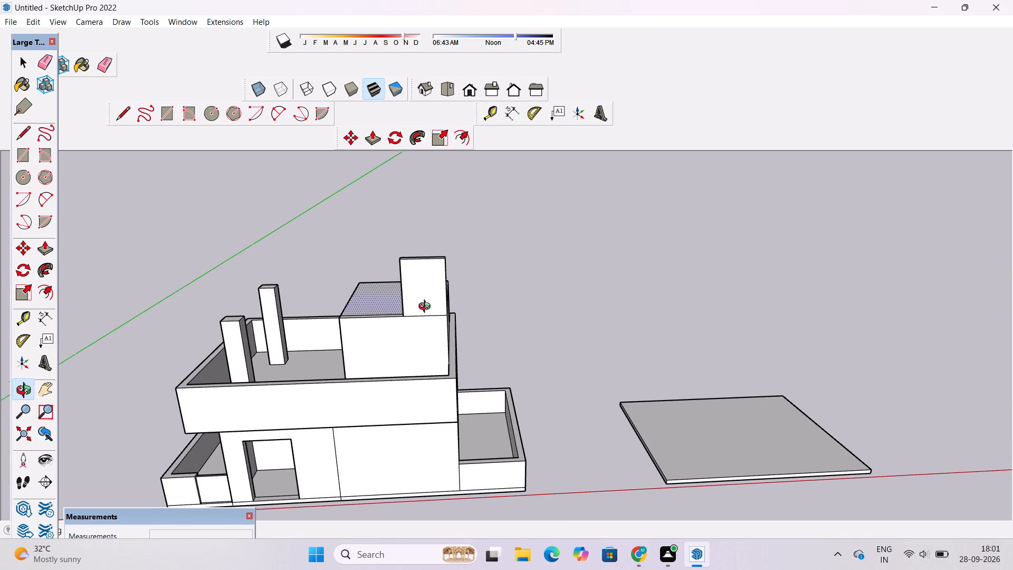
pyautogui.moveTo(427, 308); pyautogui.dragTo(335, 484)
pyautogui.scroll(3, 383, 361)
pyautogui.moveTo(409, 321); pyautogui.dragTo(448, 325)
pyautogui.keyDown('shift'); pyautogui.moveTo(450, 321); pyautogui.dragTo(438, 328); pyautogui.keyUp('shift')
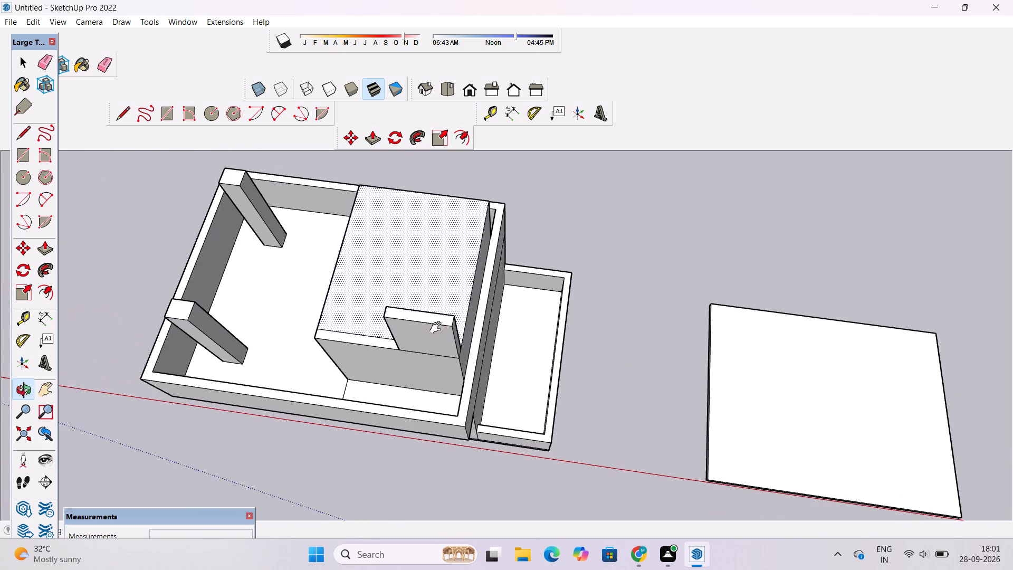
pyautogui.keyDown('shift'); pyautogui.moveTo(438, 328); pyautogui.dragTo(393, 380); pyautogui.keyUp('shift')
pyautogui.scroll(4, 389, 379)
pyautogui.moveTo(389, 377); pyautogui.dragTo(356, 392)
pyautogui.scroll(3, 354, 390)
pyautogui.press('p')
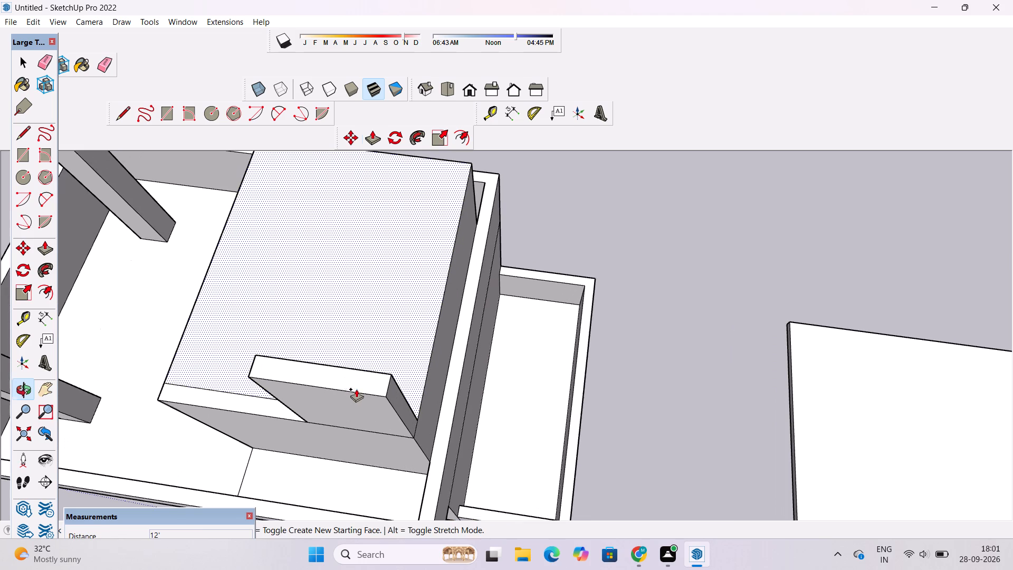
pyautogui.click(358, 387)
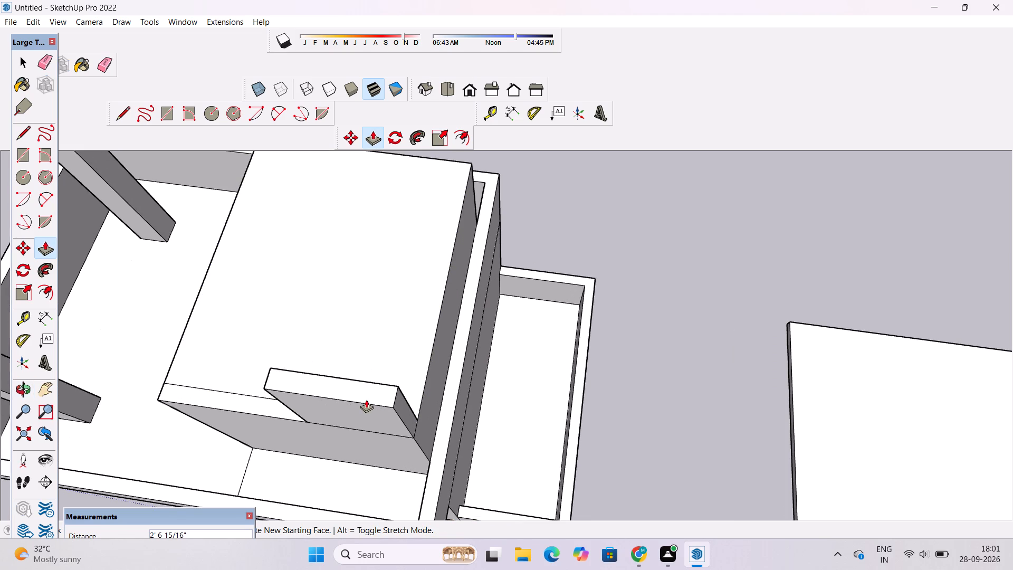
pyautogui.write("2'")
pyautogui.press('Return')
# Examine the rooftop block and its upright slab from several sides.
pyautogui.press('o')
pyautogui.scroll(-6, 360, 413)
pyautogui.moveTo(352, 433); pyautogui.dragTo(357, 320)
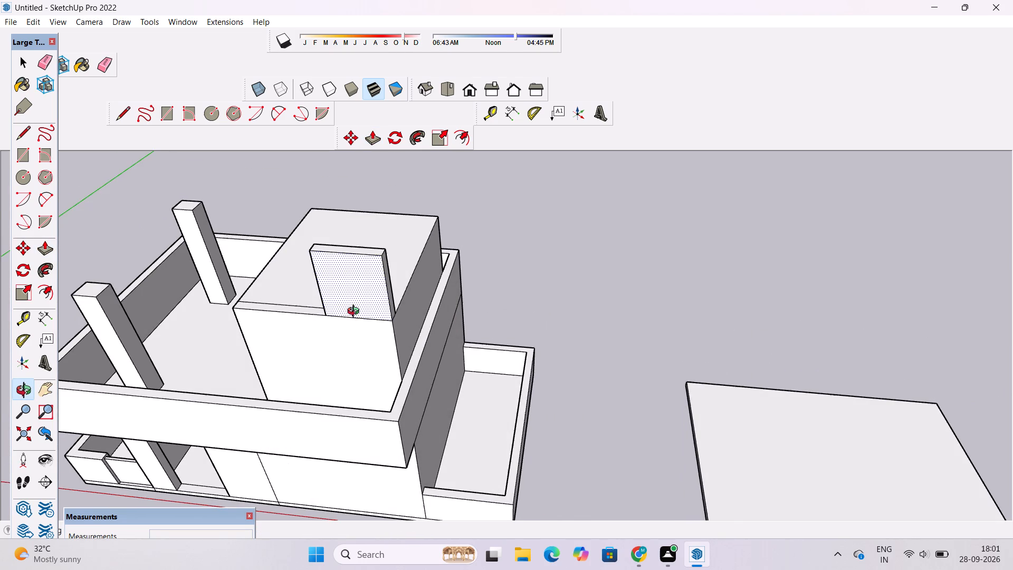
pyautogui.scroll(1, 356, 312)
pyautogui.keyDown('shift'); pyautogui.moveTo(343, 321); pyautogui.dragTo(427, 344); pyautogui.keyUp('shift')
pyautogui.scroll(3, 392, 365)
pyautogui.moveTo(392, 367); pyautogui.dragTo(400, 351)
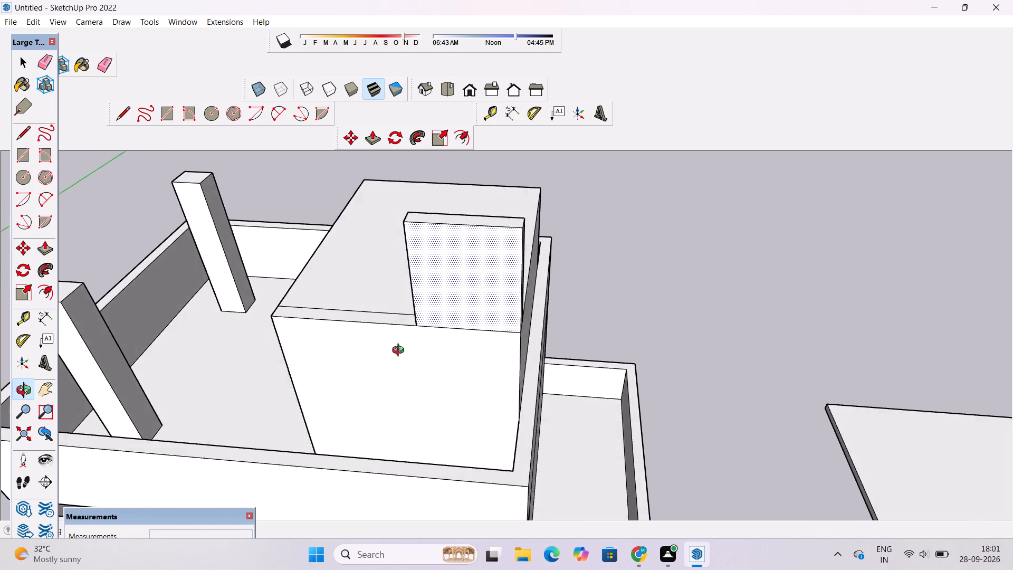
pyautogui.moveTo(400, 351); pyautogui.dragTo(418, 297)
pyautogui.keyDown('shift'); pyautogui.moveTo(418, 297); pyautogui.dragTo(429, 335); pyautogui.keyUp('shift')
pyautogui.moveTo(358, 300); pyautogui.dragTo(553, 371)
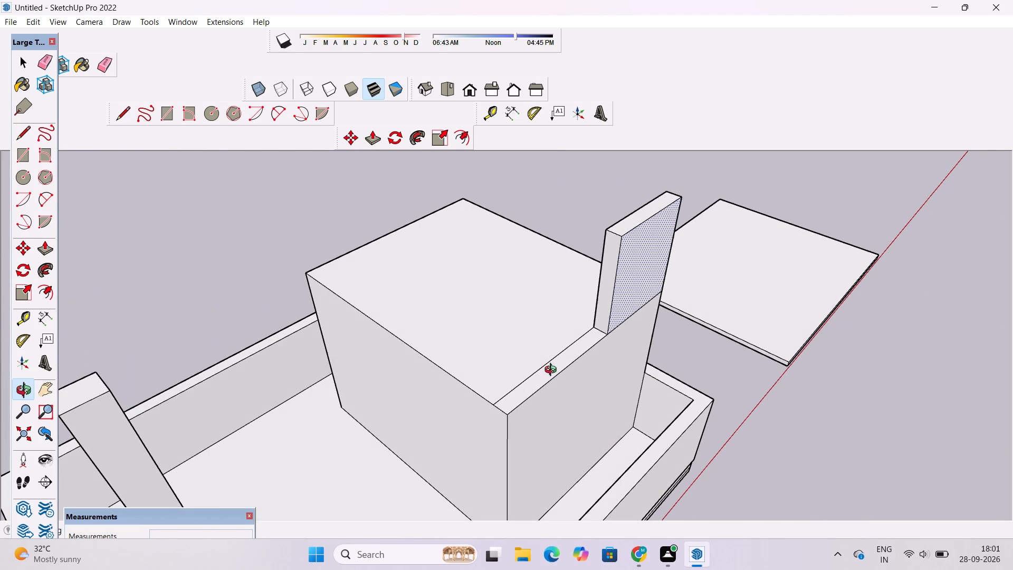
pyautogui.keyDown('shift'); pyautogui.moveTo(497, 366); pyautogui.dragTo(689, 382); pyautogui.keyUp('shift')
pyautogui.moveTo(537, 372); pyautogui.dragTo(485, 397)
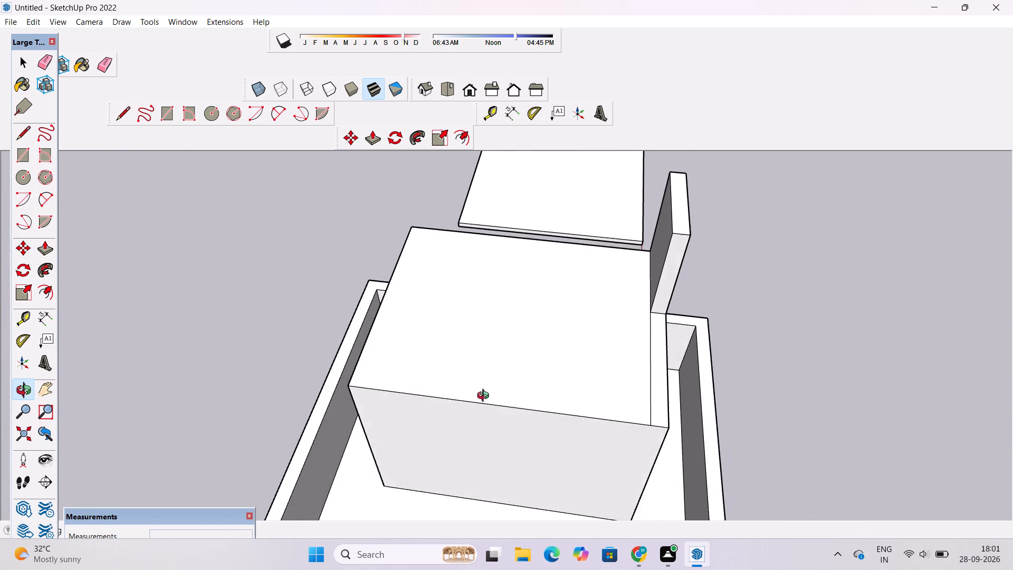
pyautogui.moveTo(483, 403); pyautogui.dragTo(478, 438)
pyautogui.keyDown('shift'); pyautogui.moveTo(470, 435); pyautogui.dragTo(287, 420); pyautogui.keyUp('shift')
pyautogui.scroll(-1, 292, 414)
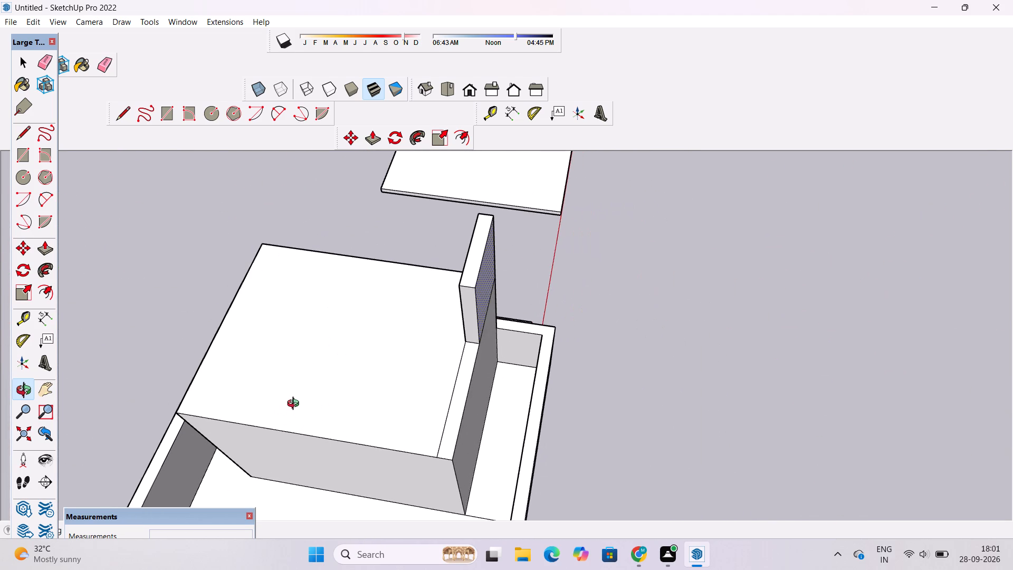
pyautogui.moveTo(286, 405); pyautogui.dragTo(408, 409)
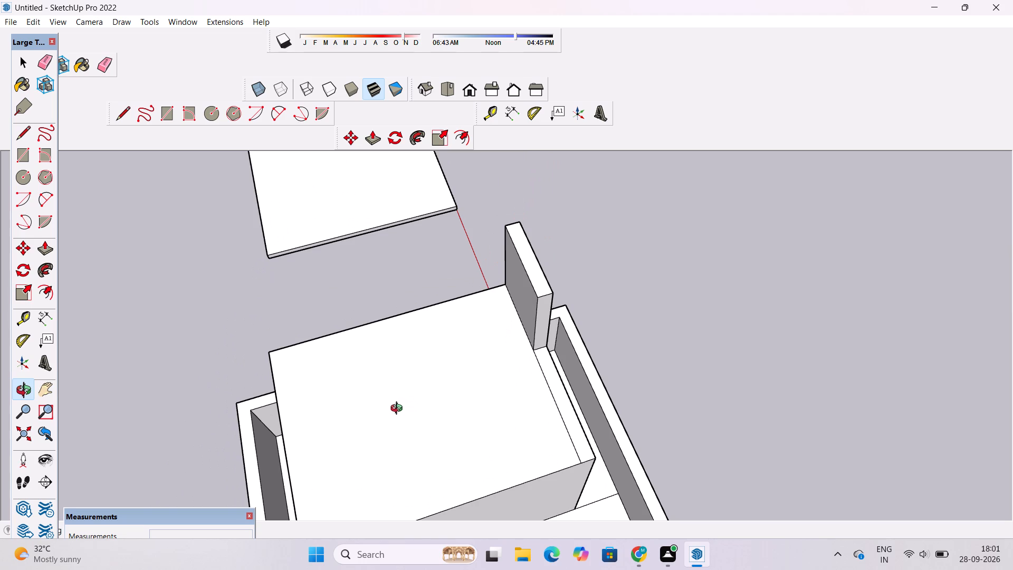
pyautogui.scroll(1, 412, 404)
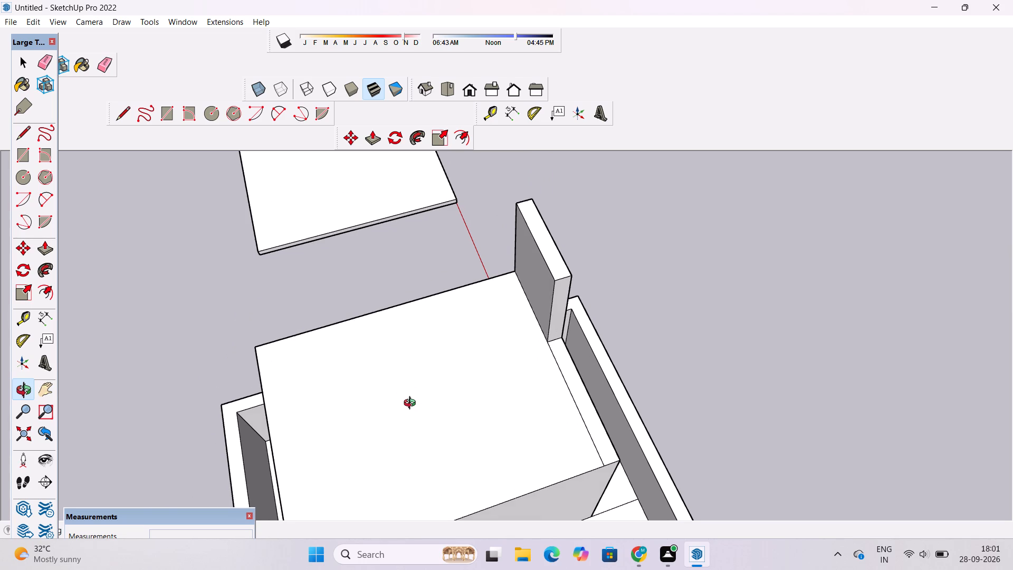
pyautogui.keyDown('shift'); pyautogui.moveTo(412, 404); pyautogui.dragTo(375, 404); pyautogui.keyUp('shift')
pyautogui.keyDown('shift'); pyautogui.click(372, 404); pyautogui.keyUp('shift')
pyautogui.scroll(-5, 376, 409)
pyautogui.moveTo(456, 421); pyautogui.dragTo(317, 424)
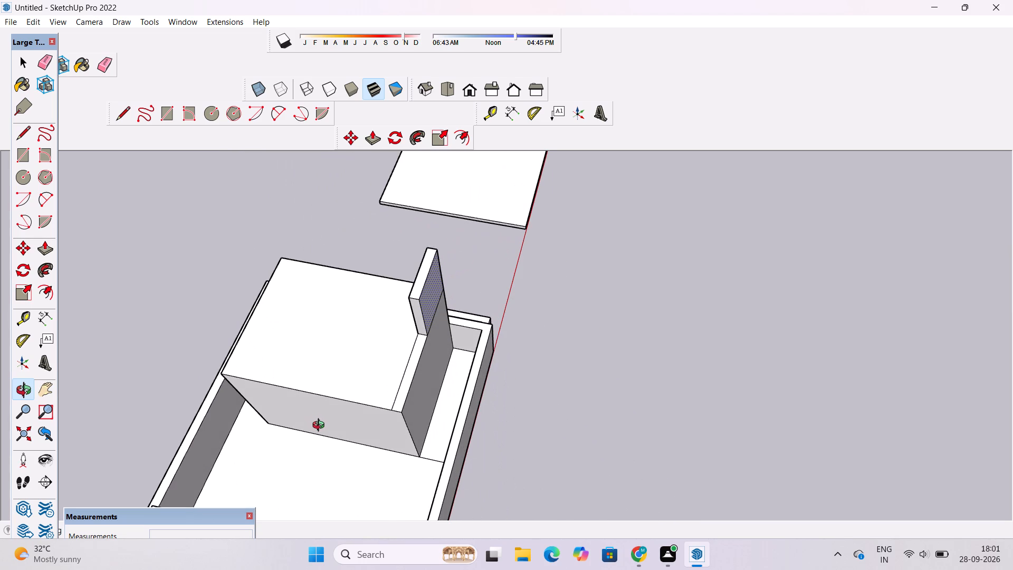
pyautogui.moveTo(400, 417); pyautogui.dragTo(154, 355)
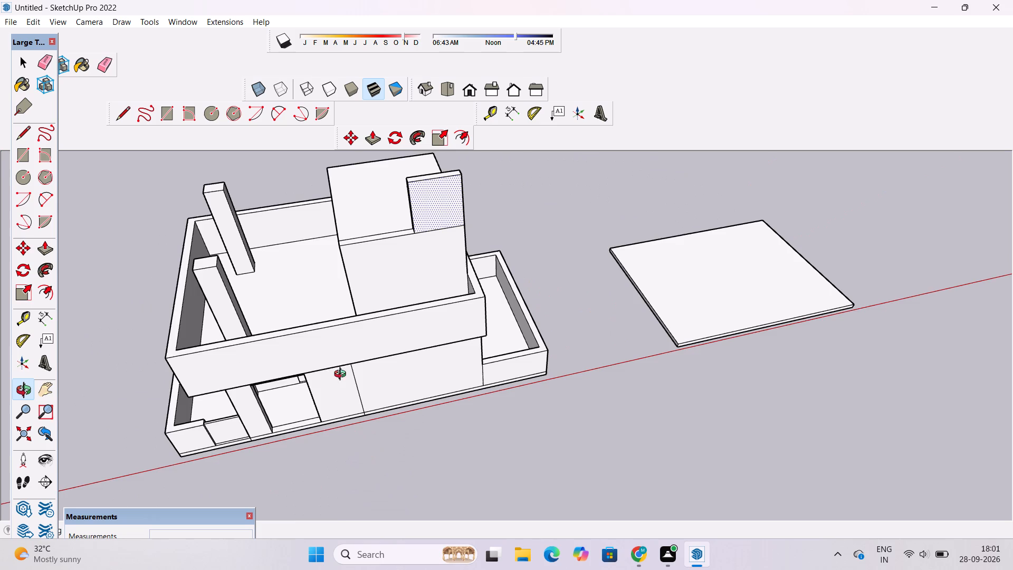
pyautogui.keyDown('shift'); pyautogui.moveTo(378, 359); pyautogui.dragTo(406, 453); pyautogui.keyUp('shift')
pyautogui.moveTo(413, 454); pyautogui.dragTo(350, 434)
pyautogui.scroll(2, 373, 396)
pyautogui.moveTo(359, 348); pyautogui.dragTo(353, 326)
pyautogui.keyDown('shift'); pyautogui.moveTo(353, 327); pyautogui.dragTo(353, 359); pyautogui.keyUp('shift')
# Place a vertical guide on the rooftop block's front face, about 18'3" from its post-side edge and crossing the slab.
pyautogui.press('t')
pyautogui.scroll(-3, 339, 353)
pyautogui.scroll(3, 339, 350)
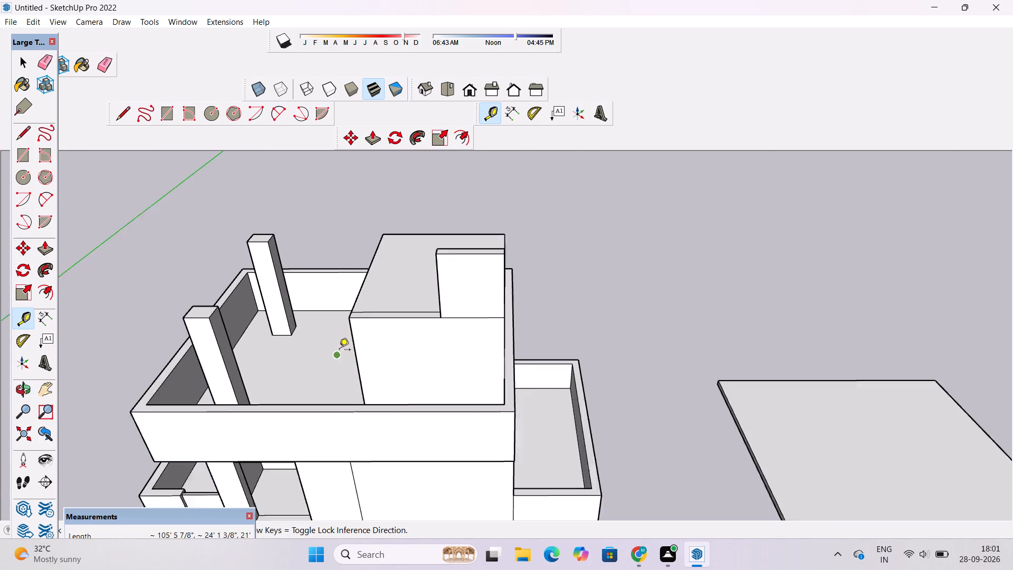
pyautogui.scroll(1, 339, 350)
pyautogui.click(360, 376)
pyautogui.scroll(-5, 388, 375)
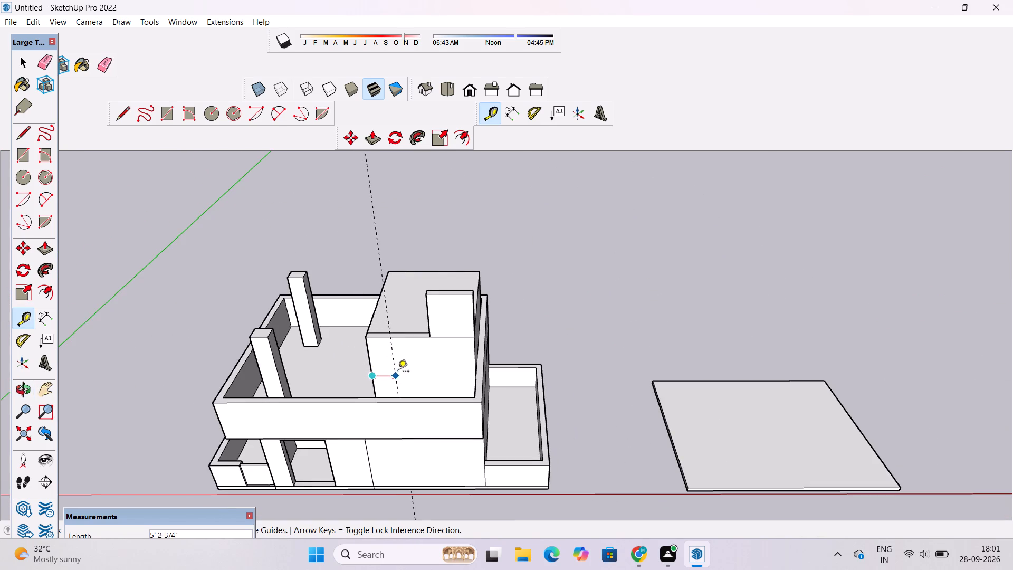
pyautogui.scroll(-3, 398, 372)
pyautogui.scroll(3, 431, 350)
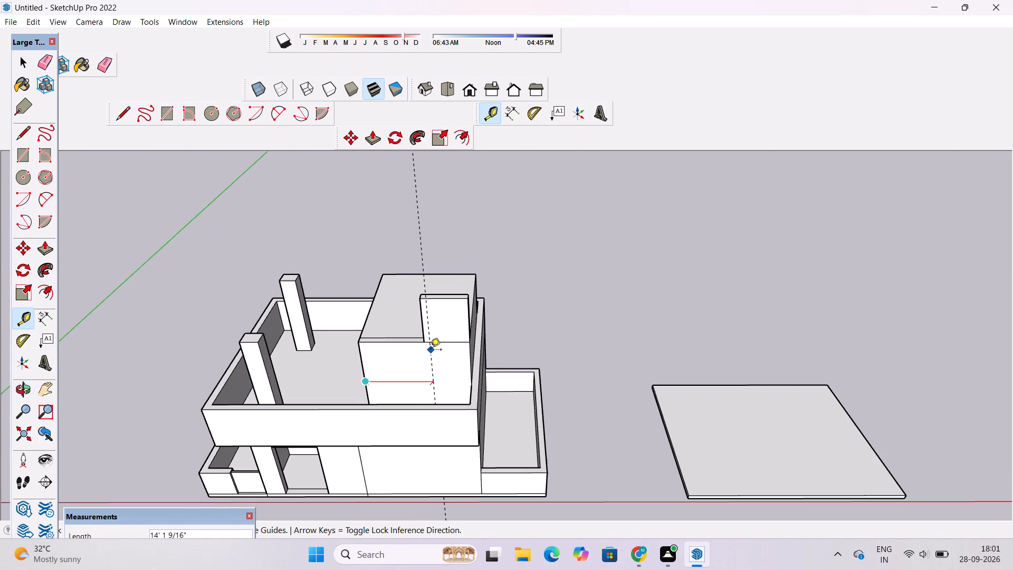
pyautogui.scroll(2, 436, 349)
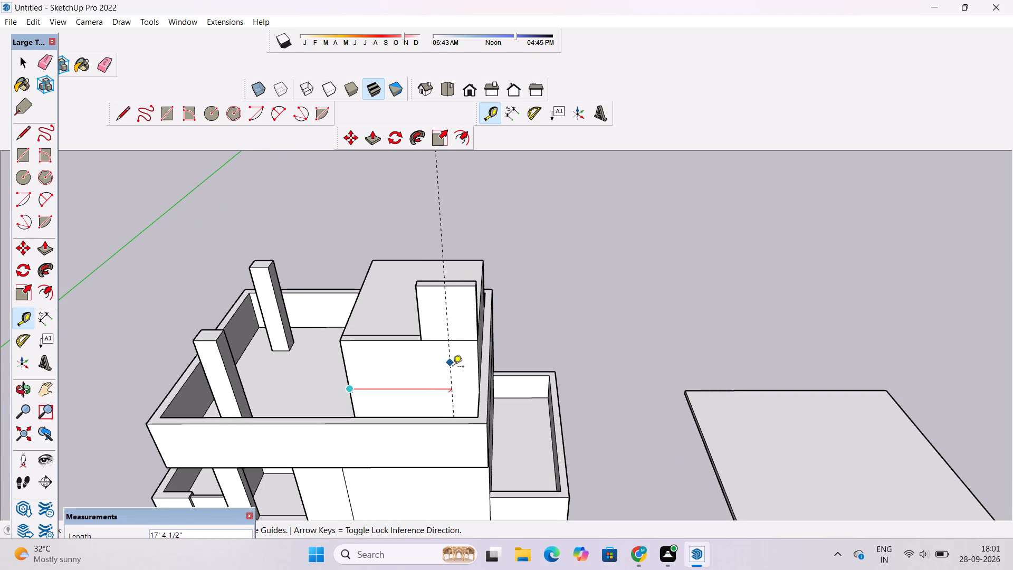
pyautogui.click(457, 388)
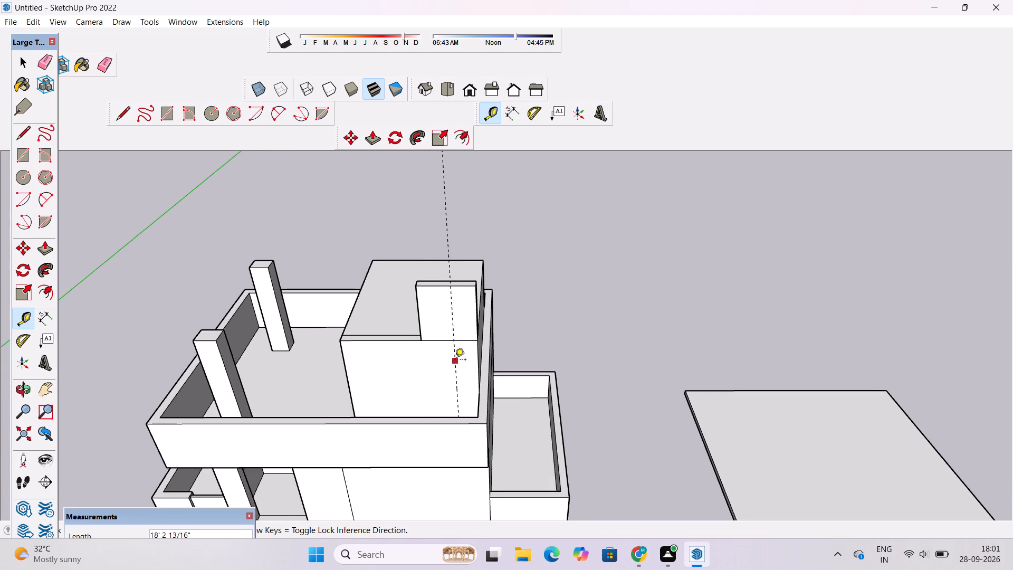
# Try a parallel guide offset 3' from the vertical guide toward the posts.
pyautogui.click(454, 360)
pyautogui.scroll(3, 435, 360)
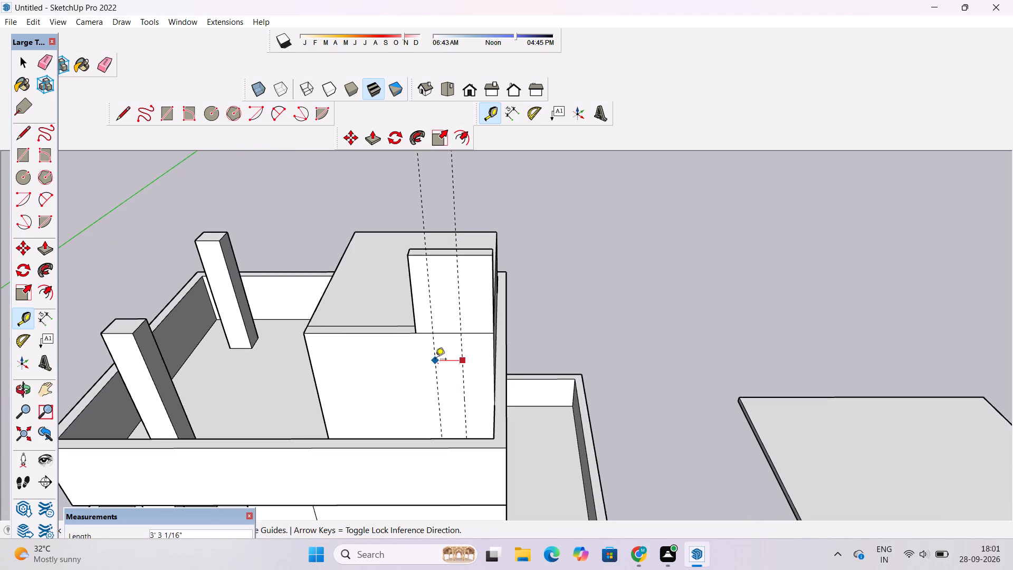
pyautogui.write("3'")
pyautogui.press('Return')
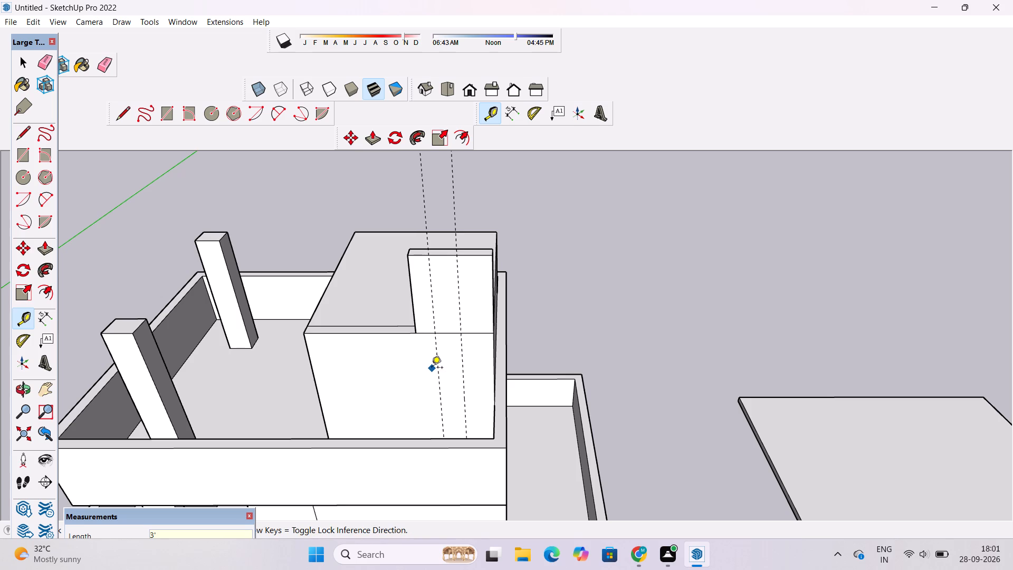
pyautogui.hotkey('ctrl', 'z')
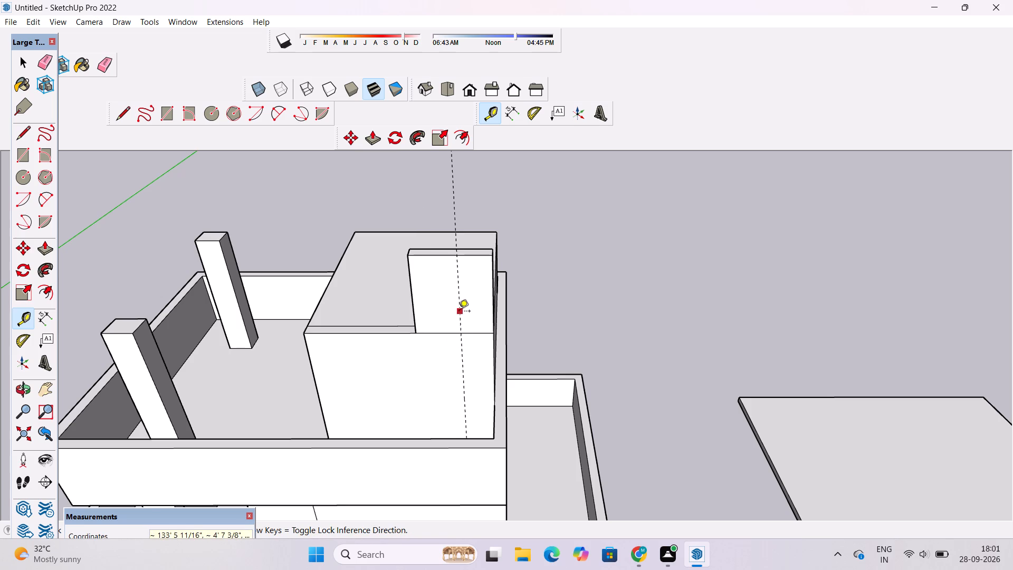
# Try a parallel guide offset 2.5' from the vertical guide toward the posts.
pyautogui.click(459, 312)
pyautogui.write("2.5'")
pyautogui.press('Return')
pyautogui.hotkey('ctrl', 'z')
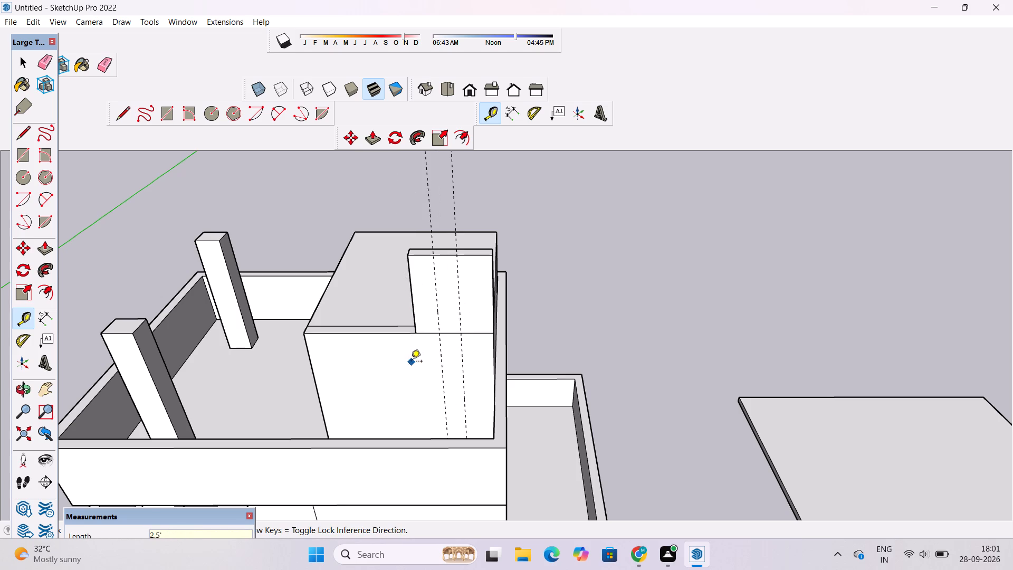
# Place a second vertical guide on the slab's front face, offset 2' from the first toward the posts.
pyautogui.click(457, 276)
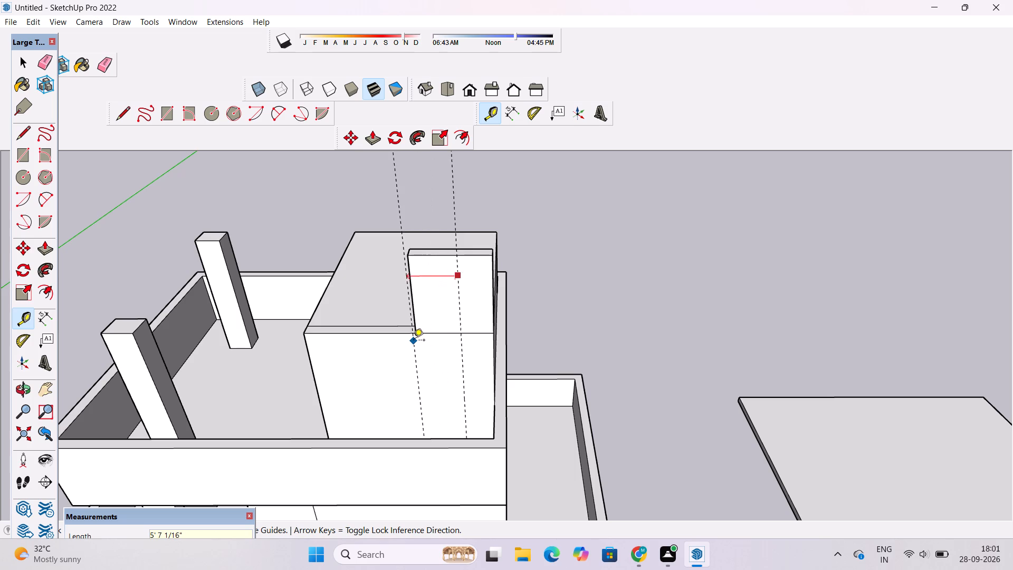
pyautogui.press('2')
pyautogui.press("'")
pyautogui.press('Return')
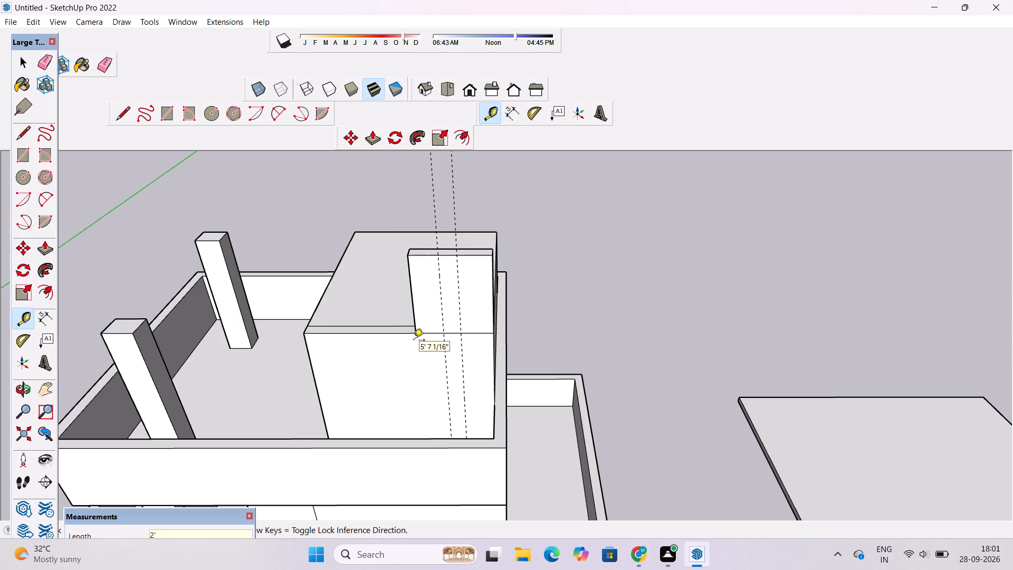
# Examine the upright slab's front face and the two vertical guides crossing it.
pyautogui.press('o')
pyautogui.scroll(-5, 404, 338)
pyautogui.moveTo(412, 377); pyautogui.dragTo(404, 307)
pyautogui.click(404, 302)
pyautogui.keyDown('shift'); pyautogui.moveTo(398, 302); pyautogui.dragTo(431, 316); pyautogui.keyUp('shift')
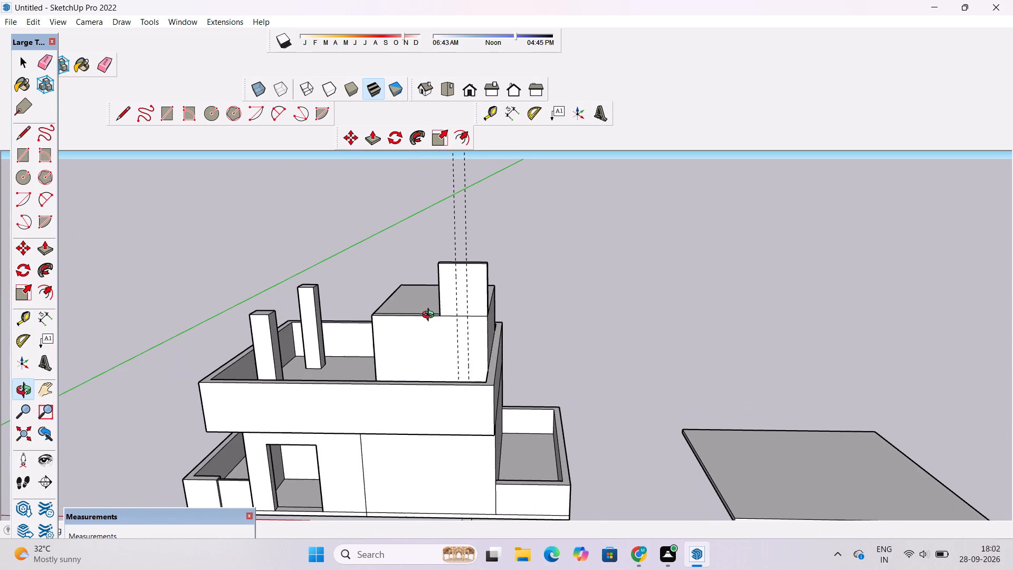
pyautogui.keyDown('shift'); pyautogui.moveTo(432, 320); pyautogui.dragTo(406, 335); pyautogui.keyUp('shift')
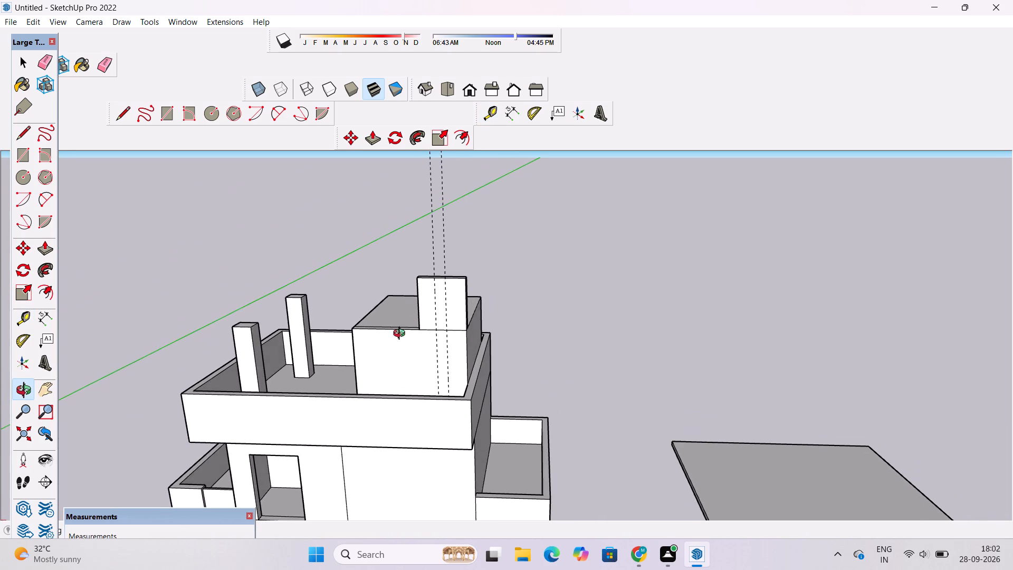
pyautogui.moveTo(397, 335); pyautogui.dragTo(428, 329)
pyautogui.keyDown('shift'); pyautogui.moveTo(435, 329); pyautogui.dragTo(380, 340); pyautogui.keyUp('shift')
pyautogui.scroll(4, 378, 315)
pyautogui.moveTo(378, 315); pyautogui.dragTo(430, 311)
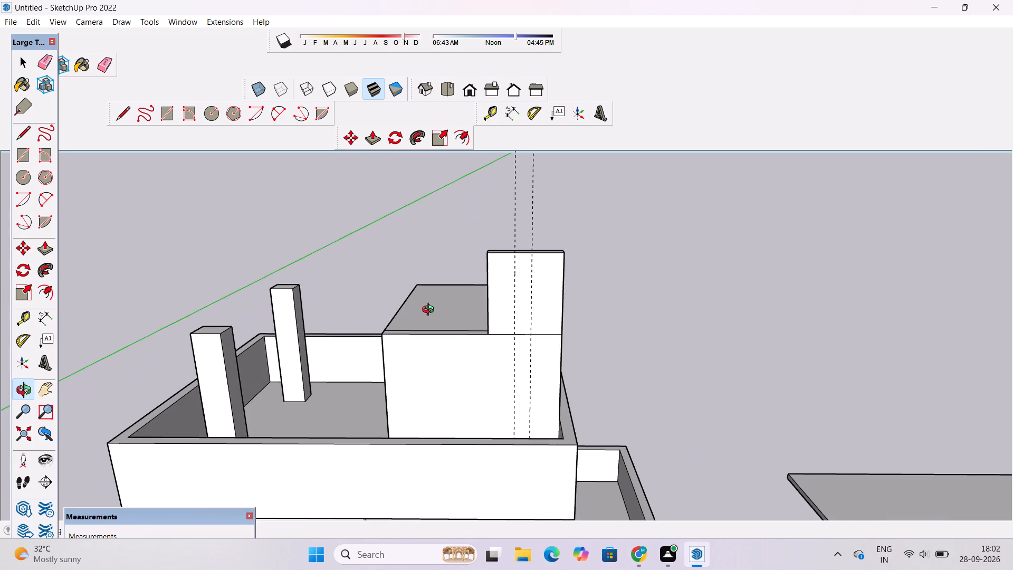
pyautogui.scroll(3, 432, 311)
pyautogui.scroll(-2, 435, 315)
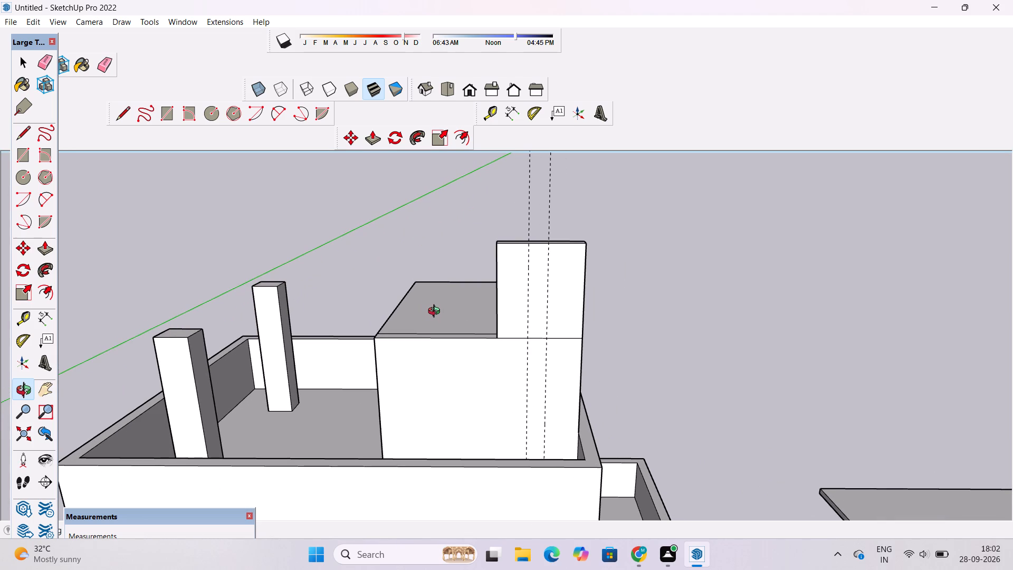
pyautogui.keyDown('shift'); pyautogui.moveTo(436, 313); pyautogui.dragTo(412, 365); pyautogui.keyUp('shift')
pyautogui.scroll(2, 442, 346)
pyautogui.moveTo(491, 363); pyautogui.dragTo(485, 319)
pyautogui.keyDown('shift'); pyautogui.moveTo(483, 318); pyautogui.dragTo(374, 345); pyautogui.keyUp('shift')
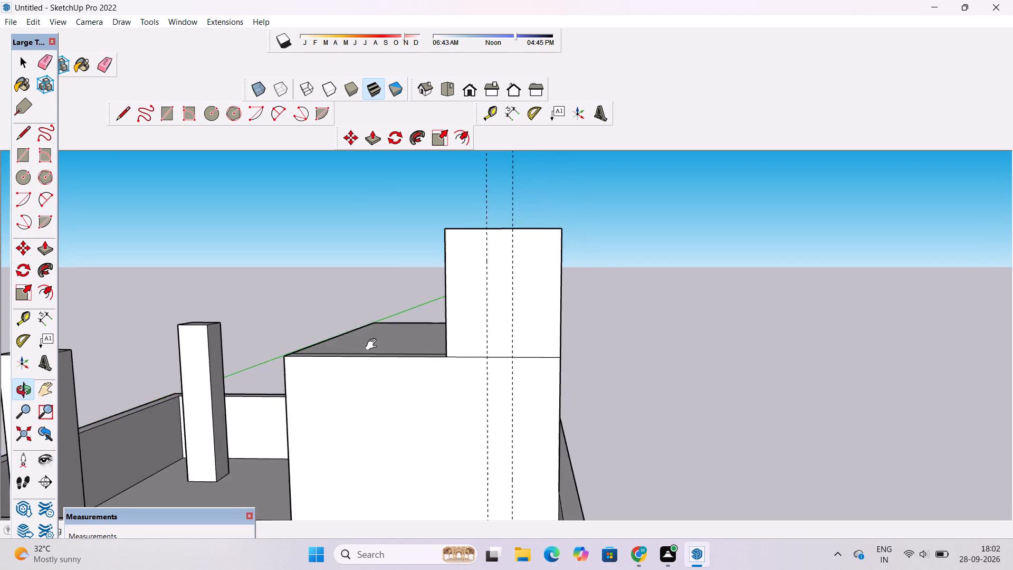
pyautogui.keyDown('shift'); pyautogui.moveTo(374, 345); pyautogui.dragTo(337, 358); pyautogui.keyUp('shift')
pyautogui.moveTo(345, 363); pyautogui.dragTo(372, 385)
pyautogui.keyDown('shift'); pyautogui.moveTo(383, 389); pyautogui.dragTo(381, 374); pyautogui.keyUp('shift')
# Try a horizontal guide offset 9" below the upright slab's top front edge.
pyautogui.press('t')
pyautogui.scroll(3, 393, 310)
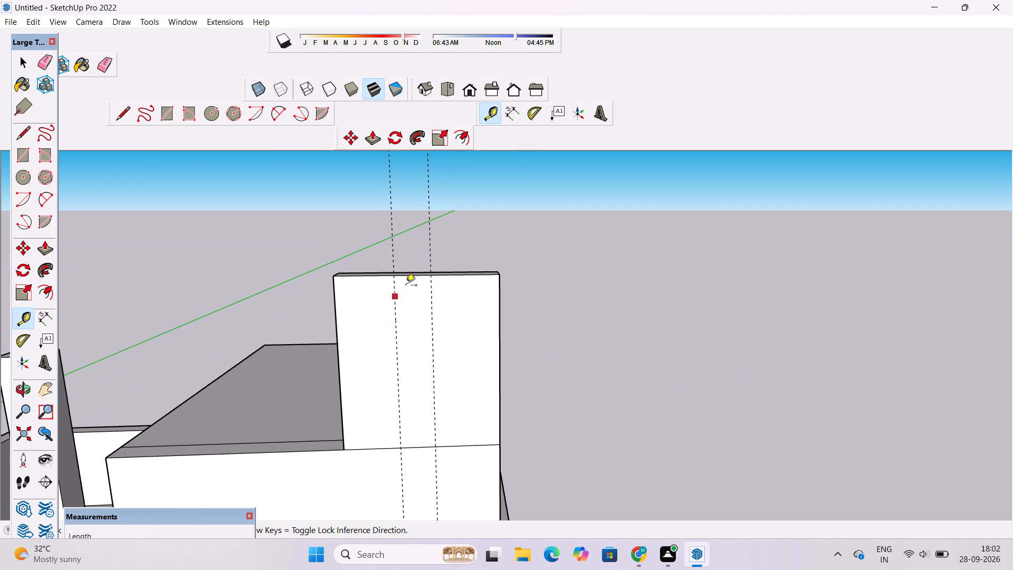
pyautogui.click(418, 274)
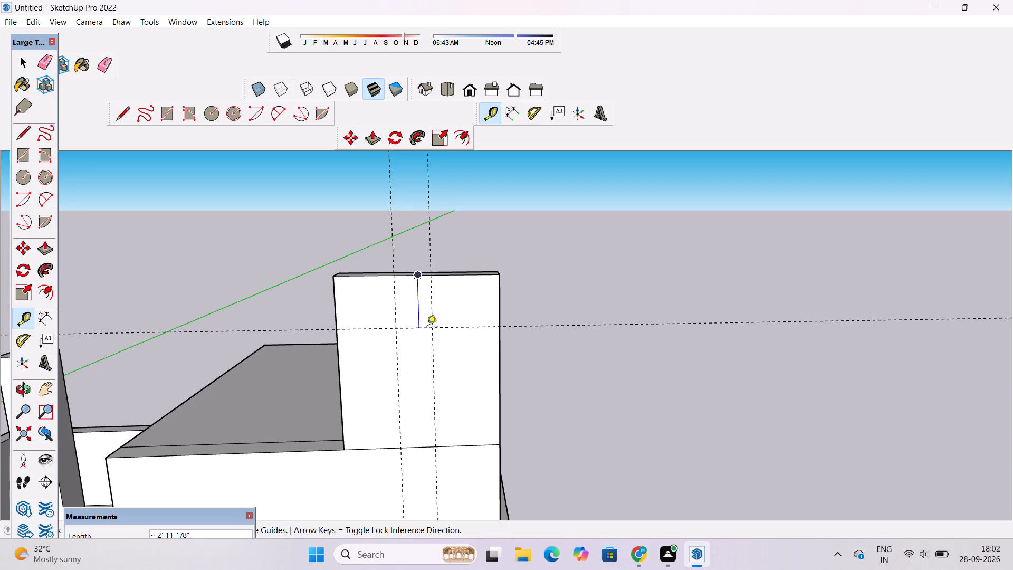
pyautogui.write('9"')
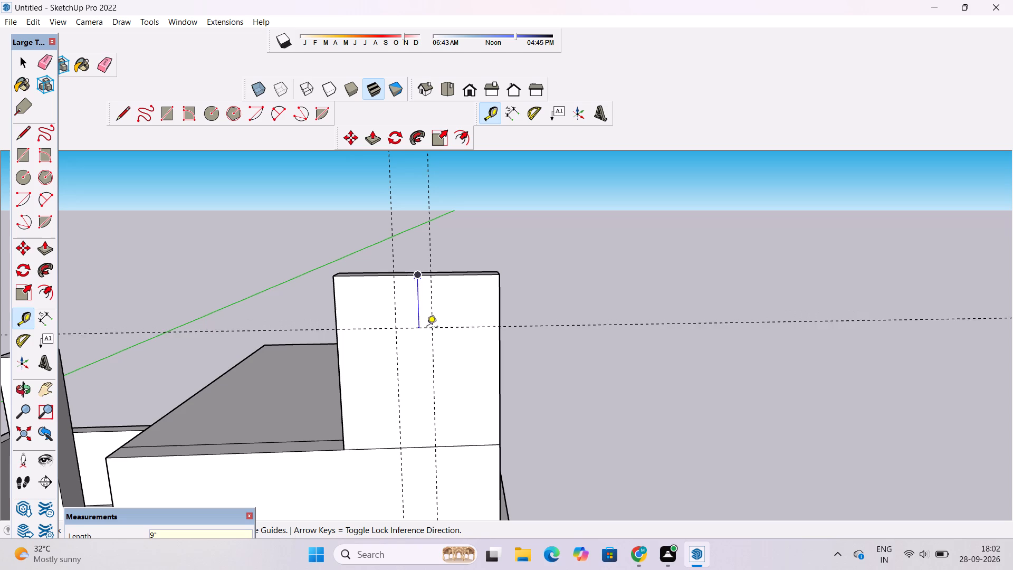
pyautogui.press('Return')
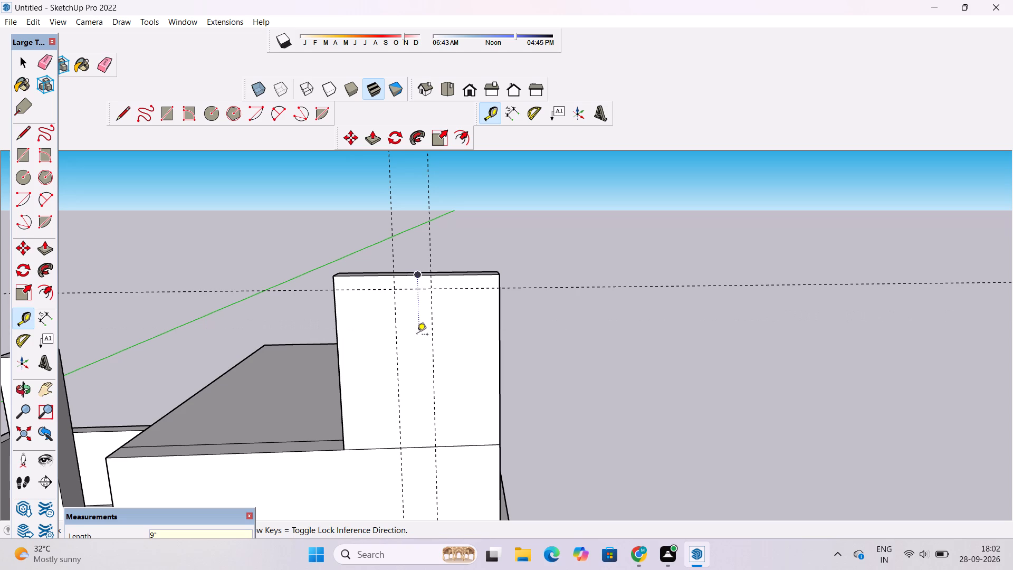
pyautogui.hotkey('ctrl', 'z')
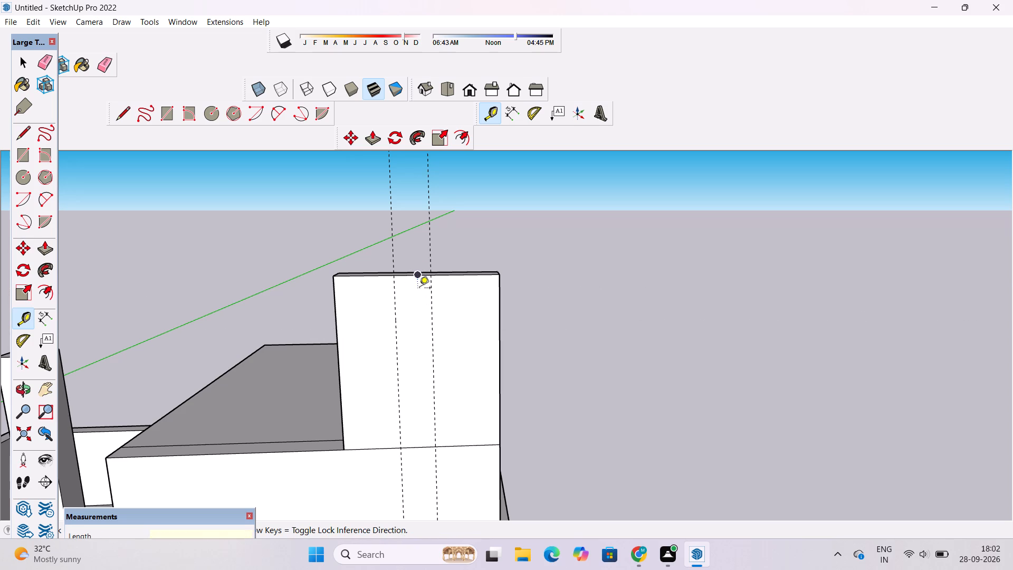
# Place a horizontal guide 1' below the upright slab's top front edge.
pyautogui.click(418, 279)
pyautogui.write("1'")
pyautogui.press('Return')
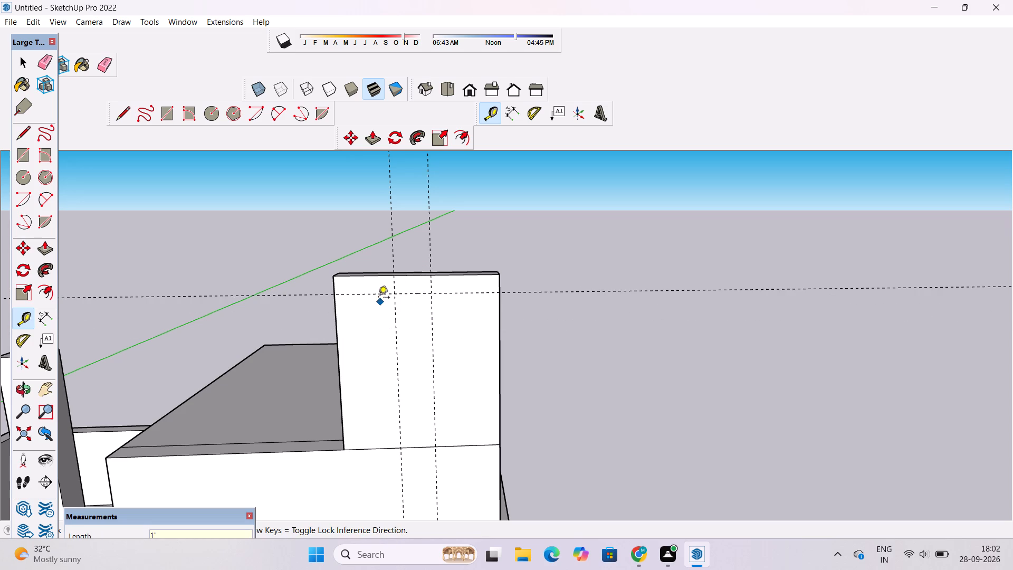
# Place a second horizontal guide on the slab's front face, offset 1.5' below the first one.
pyautogui.scroll(3, 374, 290)
pyautogui.click(364, 297)
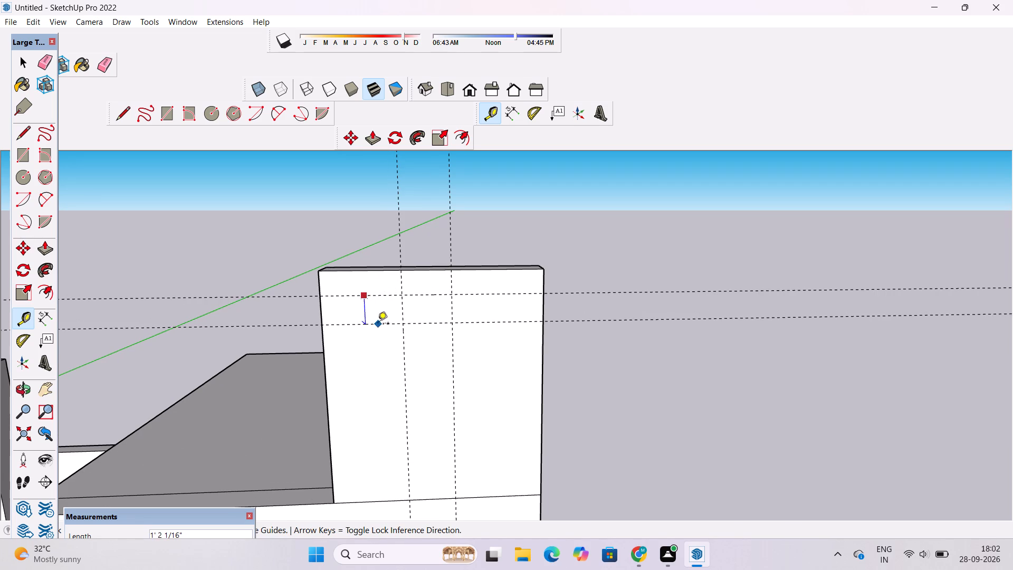
pyautogui.scroll(-5, 386, 319)
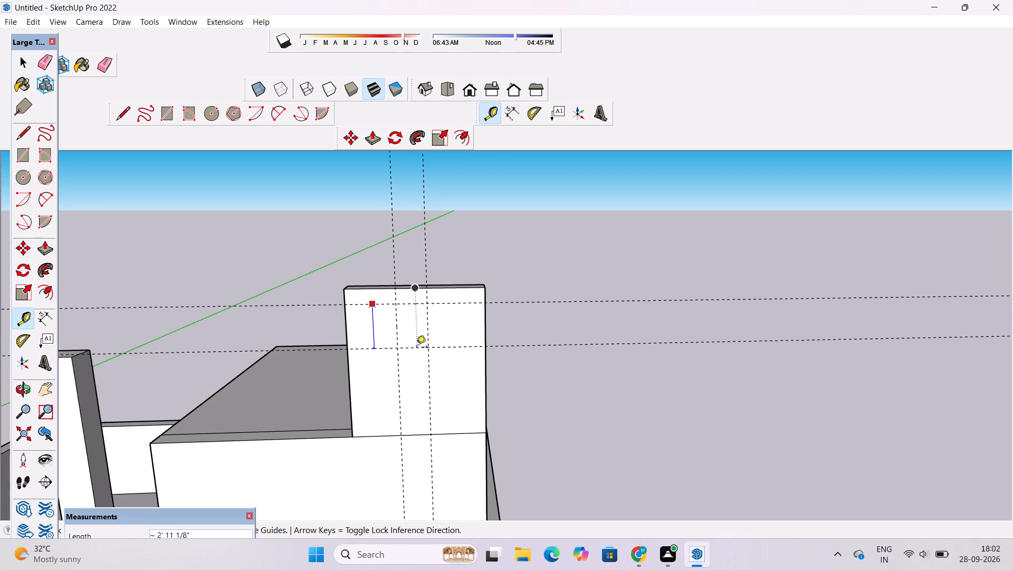
pyautogui.write("1.5'")
pyautogui.press('Return')
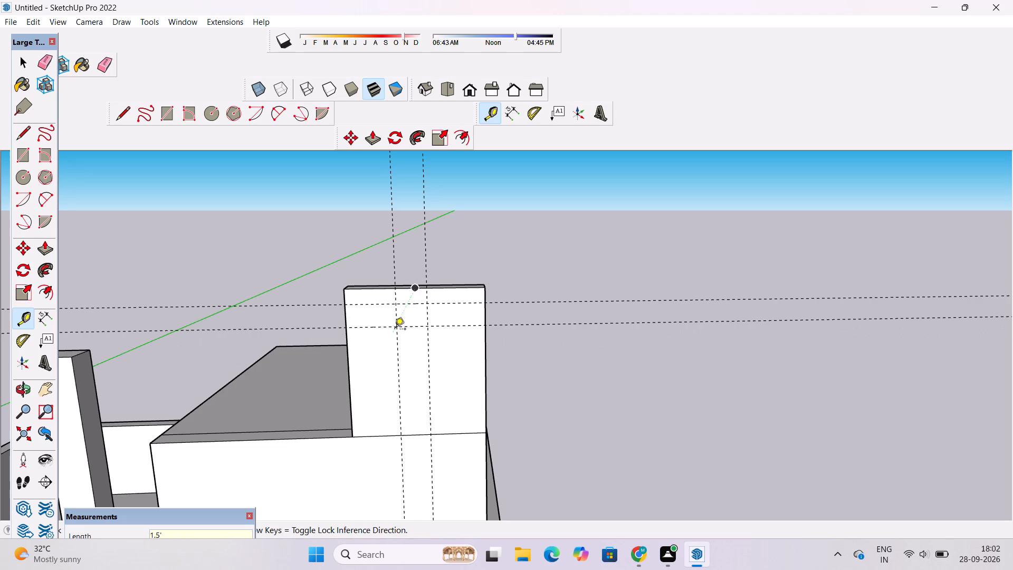
# Examine the slab's crossing guides in relation to the rooftop block and posts from several angles.
pyautogui.scroll(-10, 390, 332)
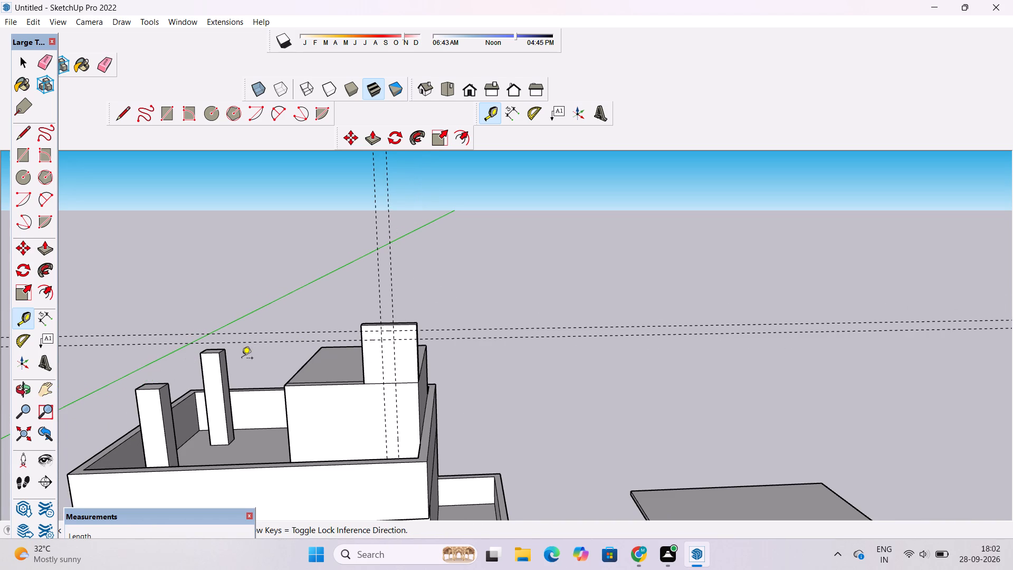
pyautogui.scroll(-12, 257, 357)
pyautogui.scroll(13, 295, 353)
pyautogui.press('o')
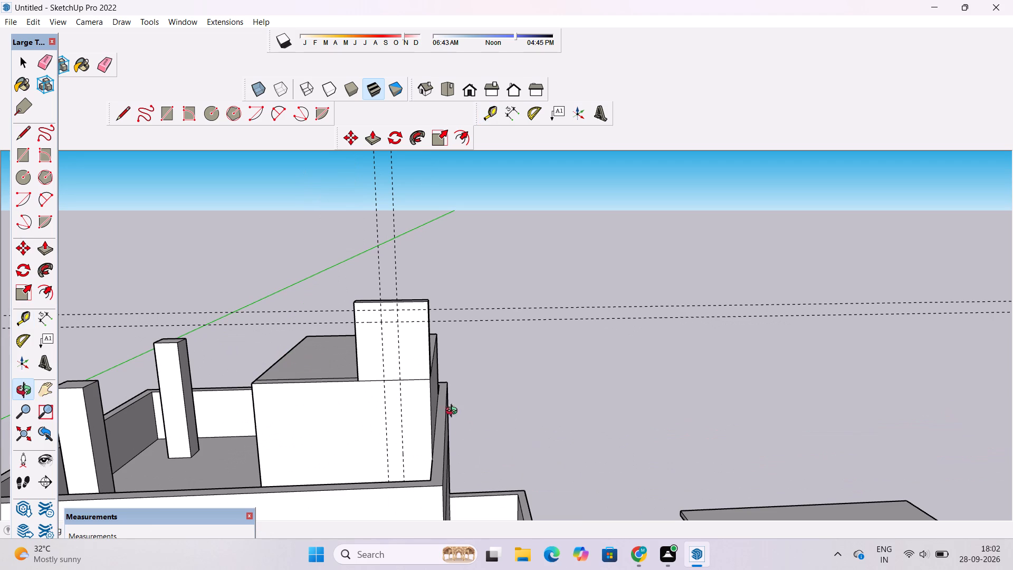
pyautogui.moveTo(462, 430); pyautogui.dragTo(440, 308)
pyautogui.scroll(-10, 442, 301)
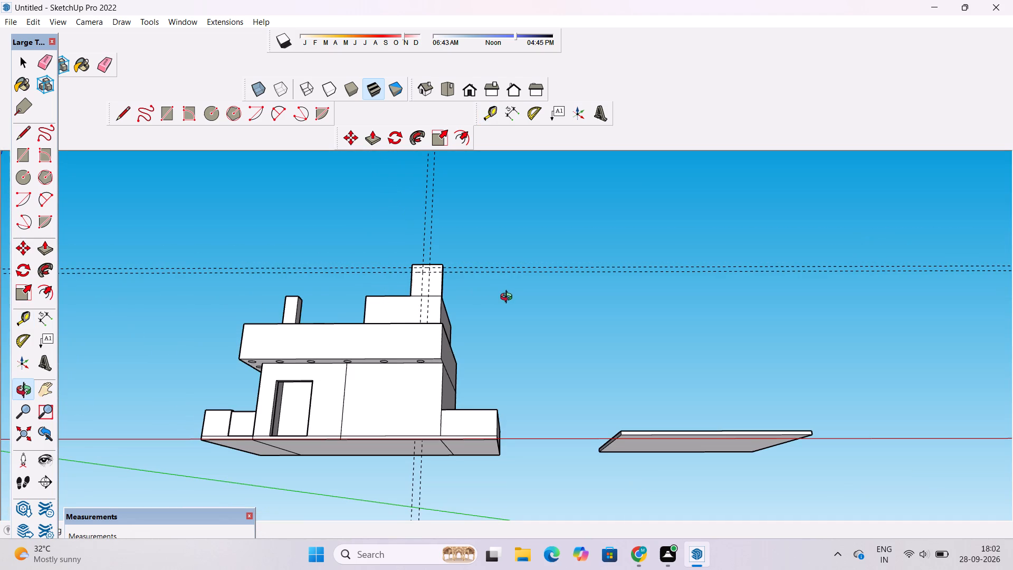
pyautogui.moveTo(498, 305); pyautogui.dragTo(564, 479)
pyautogui.moveTo(322, 405); pyautogui.dragTo(268, 398)
pyautogui.keyDown('shift'); pyautogui.moveTo(283, 388); pyautogui.dragTo(351, 398); pyautogui.keyUp('shift')
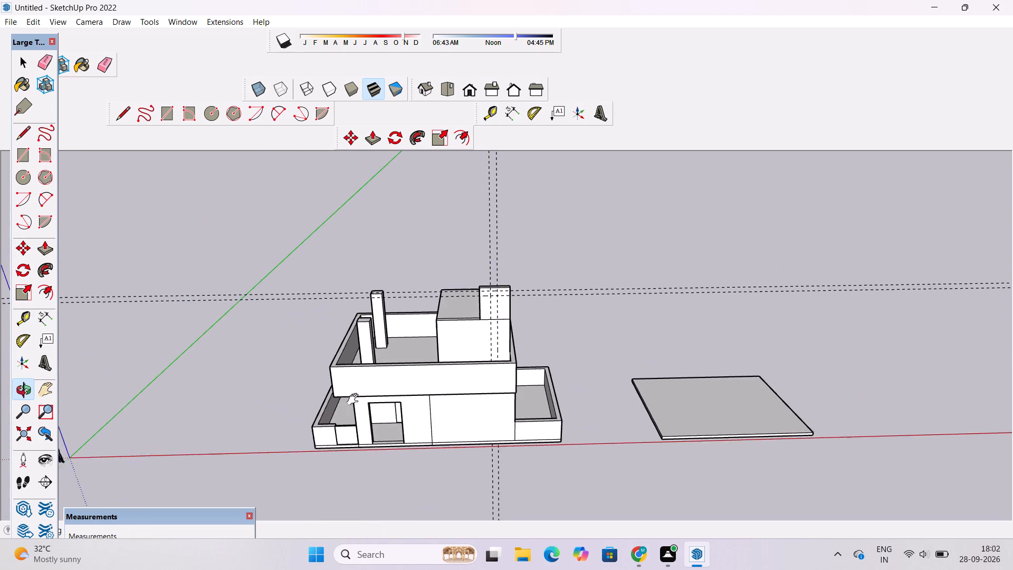
pyautogui.scroll(2, 406, 369)
pyautogui.moveTo(477, 325); pyautogui.dragTo(496, 257)
pyautogui.keyDown('shift'); pyautogui.moveTo(495, 257); pyautogui.dragTo(433, 323); pyautogui.keyUp('shift')
pyautogui.keyDown('shift'); pyautogui.scroll(1, 305, 360); pyautogui.keyUp('shift')
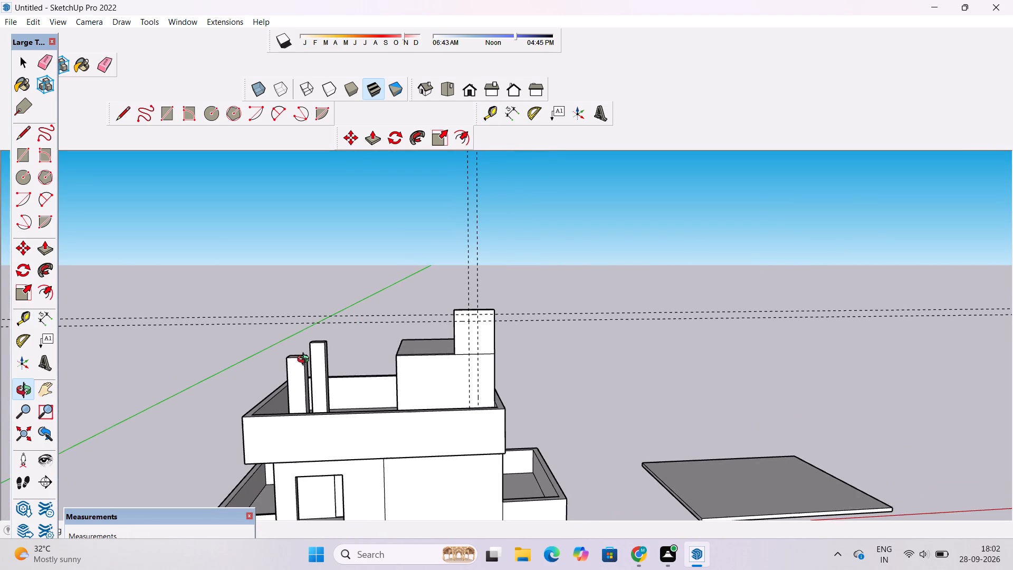
pyautogui.scroll(3, 305, 360)
pyautogui.moveTo(292, 339); pyautogui.dragTo(292, 256)
pyautogui.scroll(-4, 296, 245)
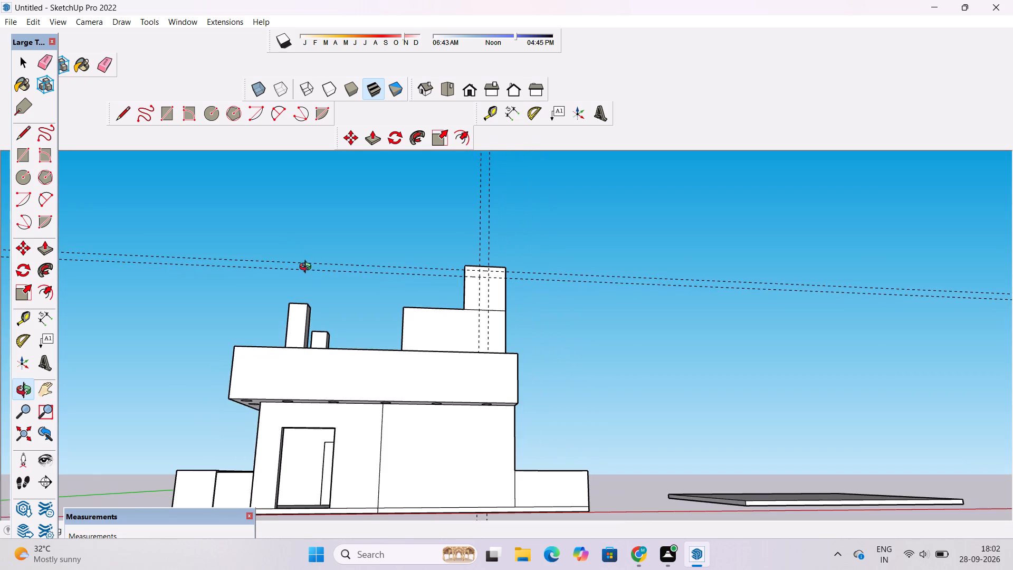
pyautogui.moveTo(328, 296); pyautogui.dragTo(364, 447)
pyautogui.scroll(3, 287, 377)
pyautogui.moveTo(334, 344); pyautogui.dragTo(270, 339)
pyautogui.keyDown('shift'); pyautogui.moveTo(358, 297); pyautogui.dragTo(387, 372); pyautogui.keyUp('shift')
pyautogui.moveTo(392, 382); pyautogui.dragTo(370, 317)
pyautogui.keyDown('shift'); pyautogui.moveTo(361, 334); pyautogui.dragTo(365, 370); pyautogui.keyUp('shift')
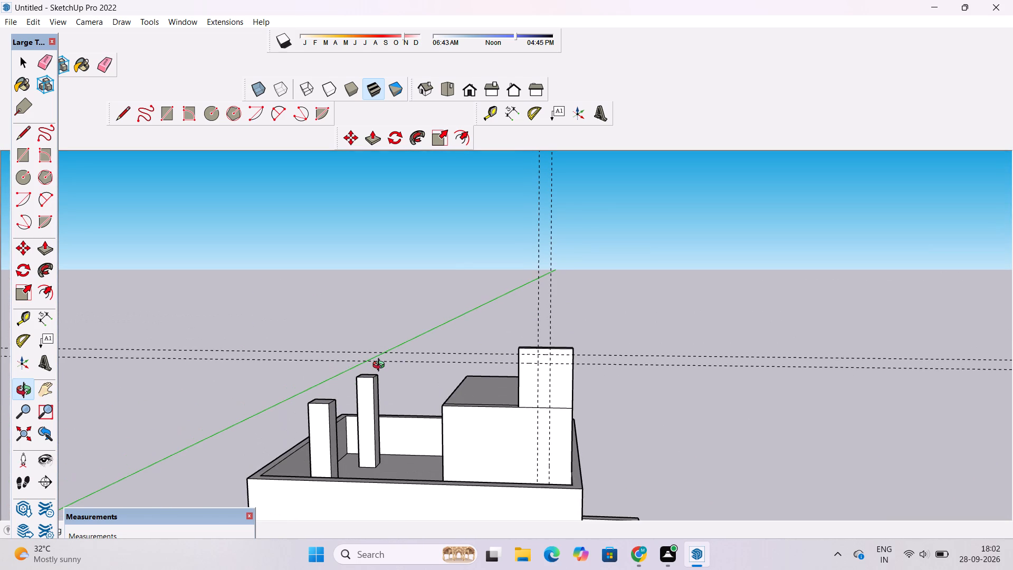
# Draw a 29' line up the outer vertical guide from the block's base, continuing along the upper horizontal guide to the slab's side edge.
pyautogui.press('l')
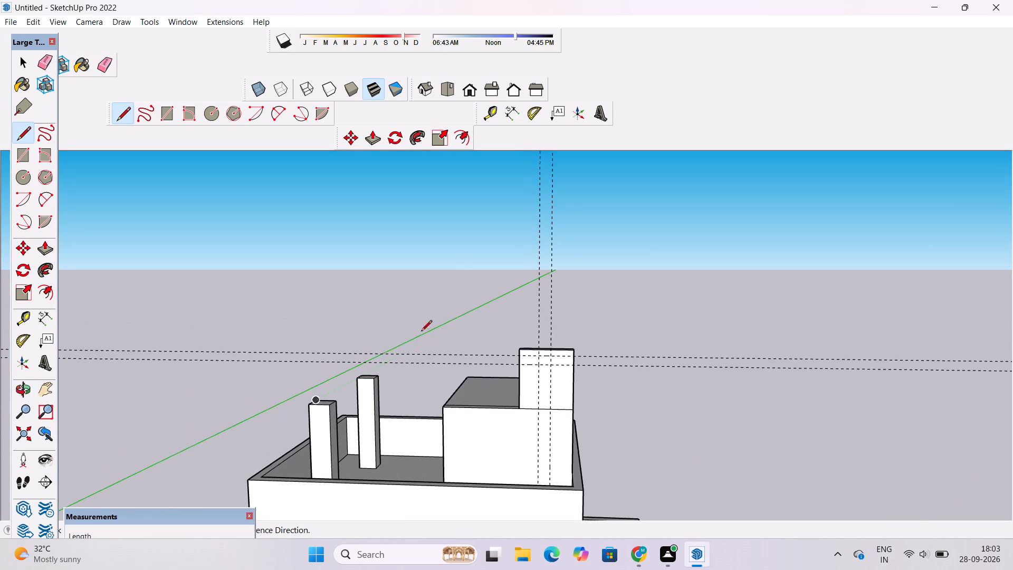
pyautogui.scroll(-9, 452, 303)
pyautogui.scroll(6, 473, 381)
pyautogui.scroll(5, 498, 308)
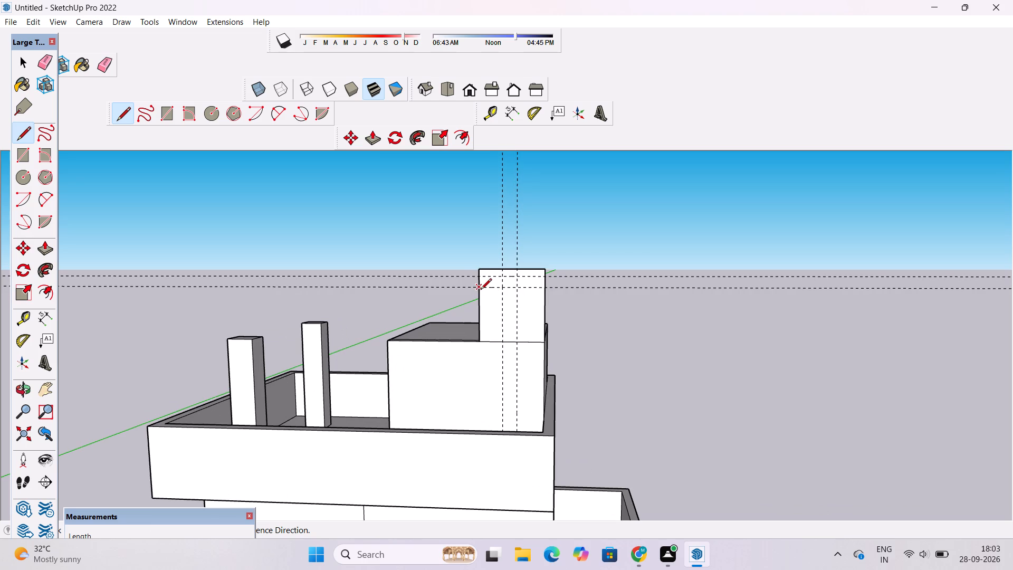
pyautogui.press('o')
pyautogui.moveTo(473, 298); pyautogui.dragTo(604, 433)
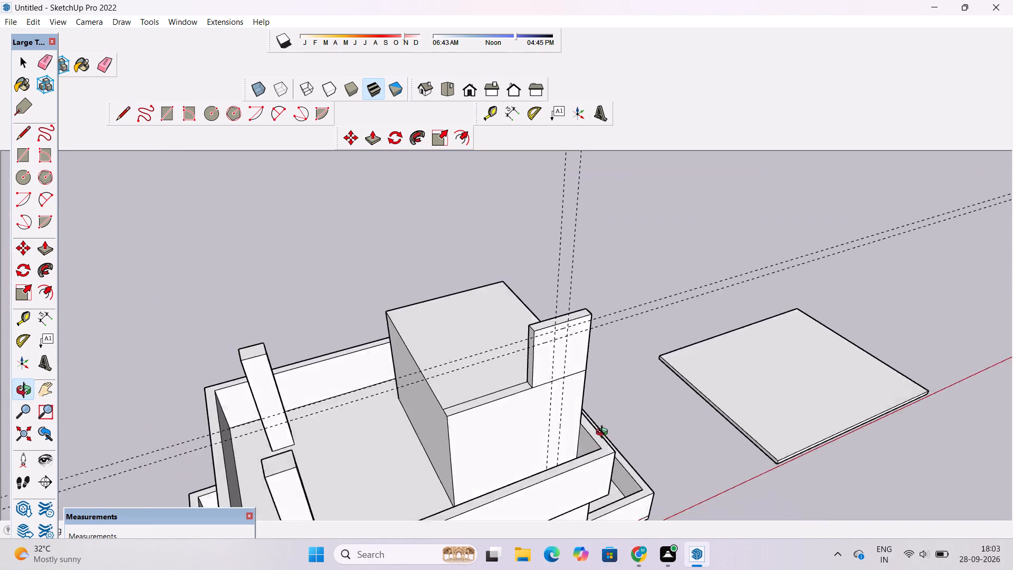
pyautogui.moveTo(604, 433); pyautogui.dragTo(617, 483)
pyautogui.keyDown('shift'); pyautogui.moveTo(614, 489); pyautogui.dragTo(549, 445); pyautogui.keyUp('shift')
pyautogui.moveTo(493, 436); pyautogui.dragTo(422, 423)
pyautogui.keyDown('shift'); pyautogui.moveTo(443, 365); pyautogui.dragTo(458, 406); pyautogui.keyUp('shift')
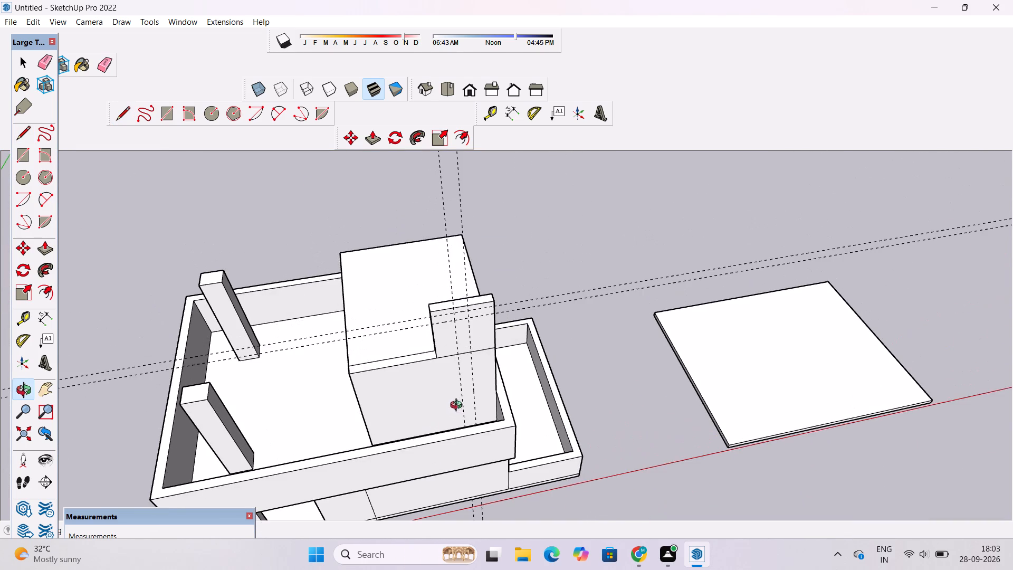
pyautogui.moveTo(463, 410); pyautogui.dragTo(432, 410)
pyautogui.scroll(3, 419, 405)
pyautogui.moveTo(419, 405); pyautogui.dragTo(405, 445)
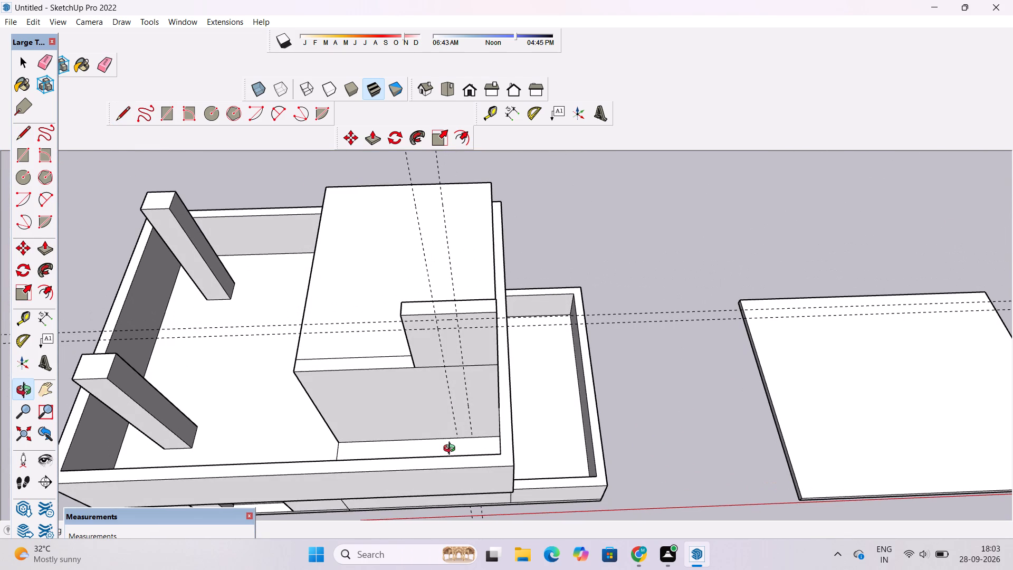
pyautogui.press('l')
pyautogui.scroll(5, 482, 444)
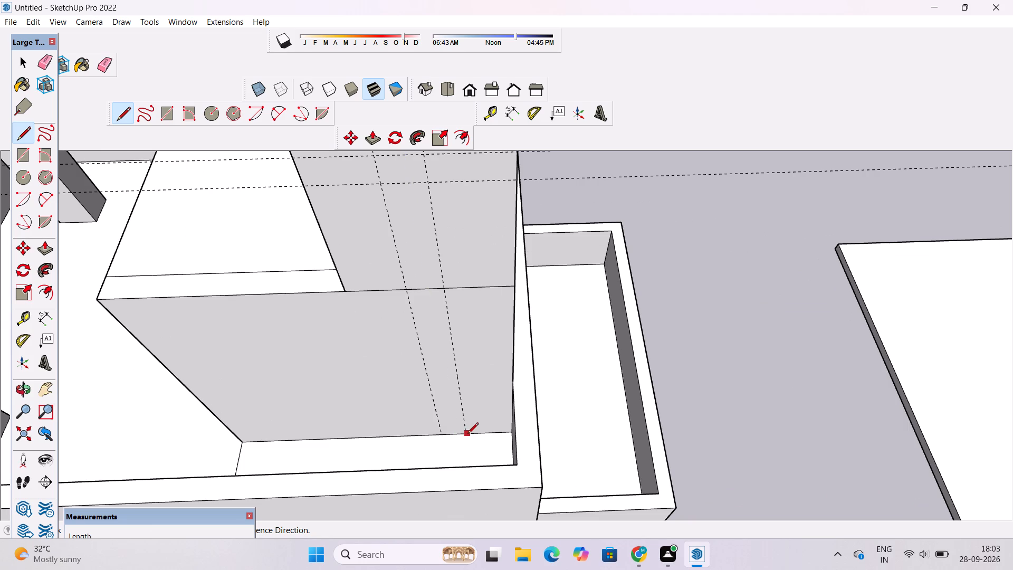
pyautogui.scroll(14, 466, 435)
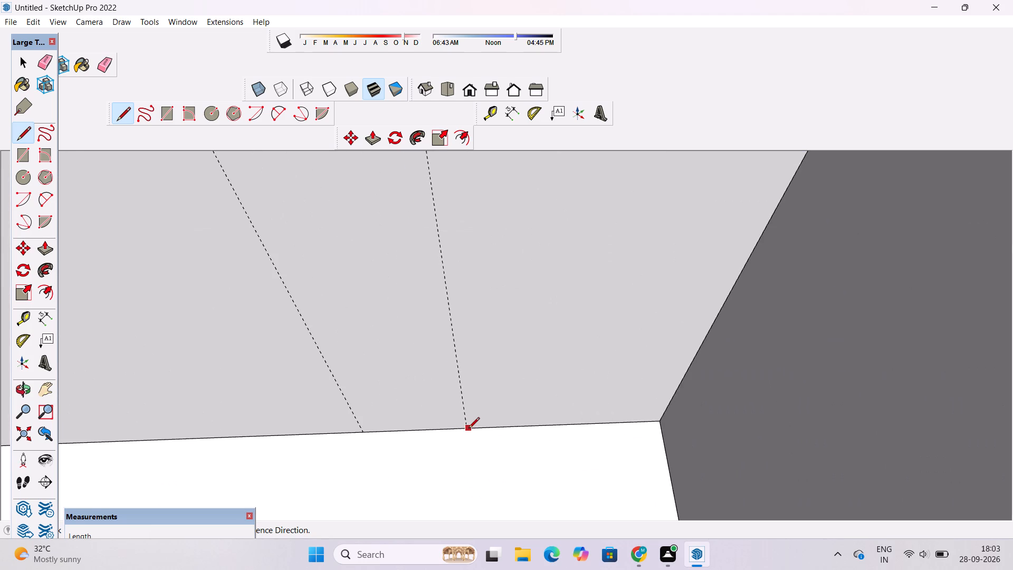
pyautogui.scroll(11, 465, 430)
pyautogui.click(472, 424)
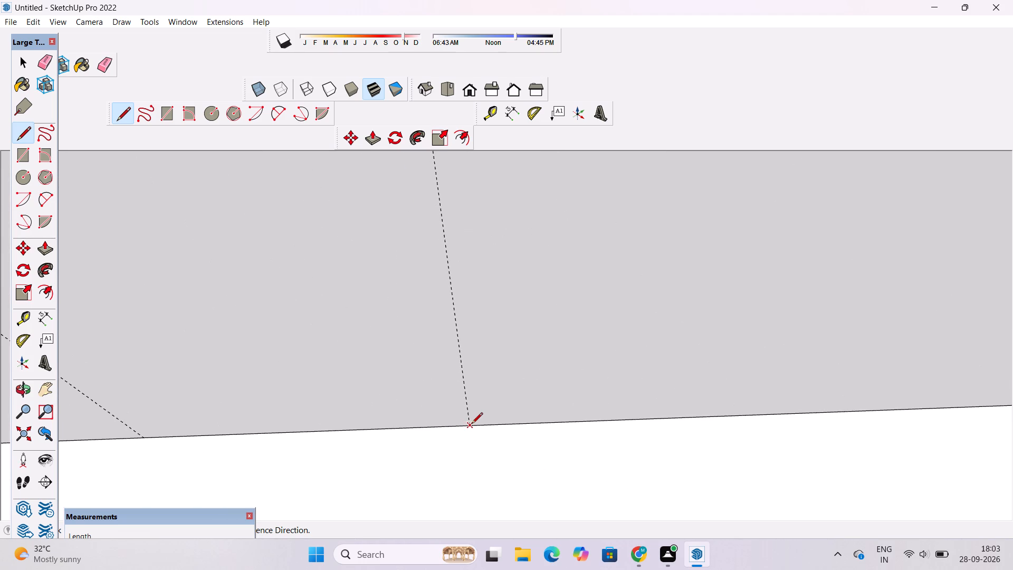
pyautogui.scroll(-20, 472, 419)
pyautogui.scroll(-13, 472, 419)
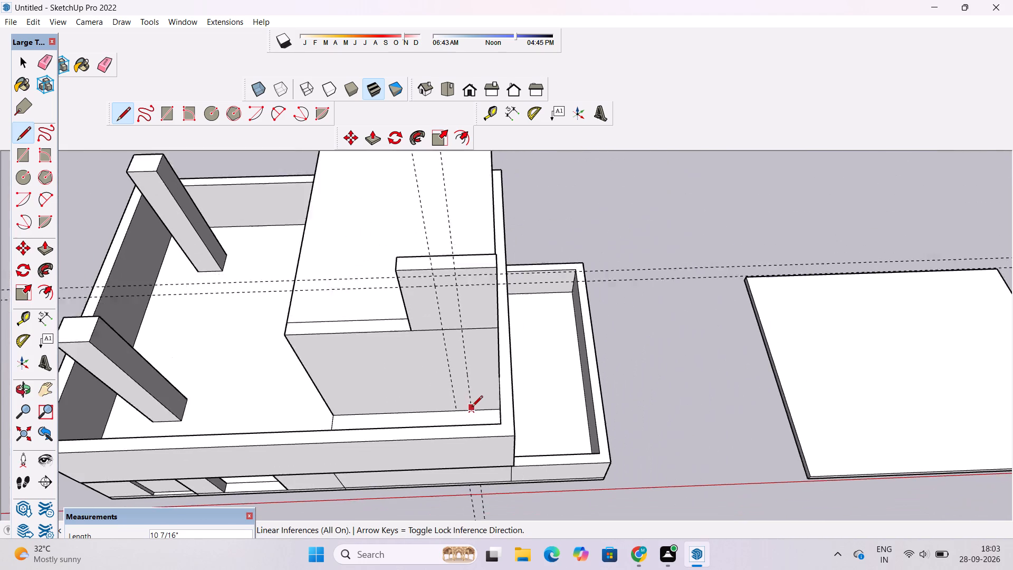
pyautogui.scroll(-1, 472, 407)
pyautogui.scroll(9, 456, 289)
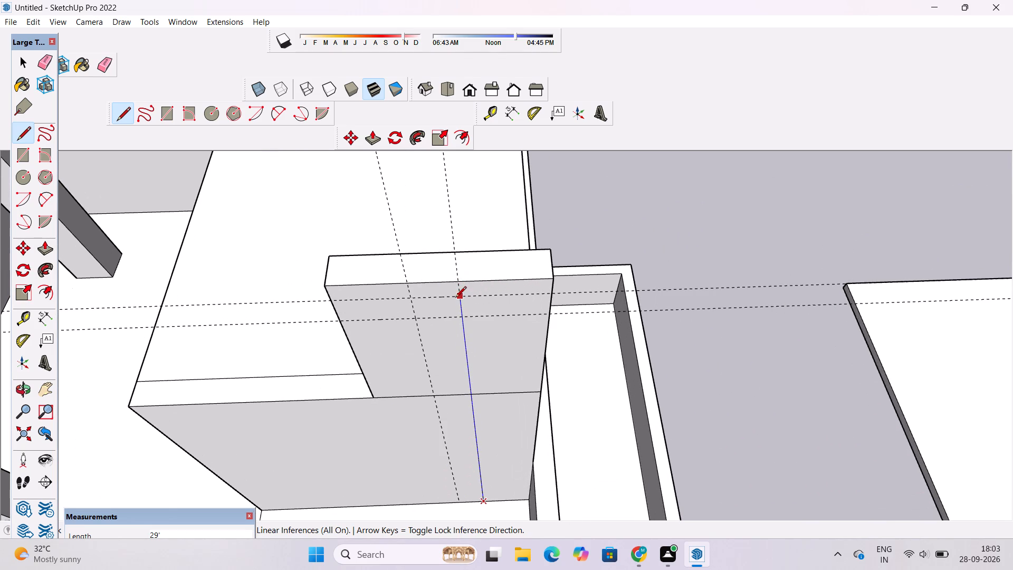
pyautogui.scroll(3, 455, 298)
pyautogui.click(460, 297)
pyautogui.scroll(-9, 460, 297)
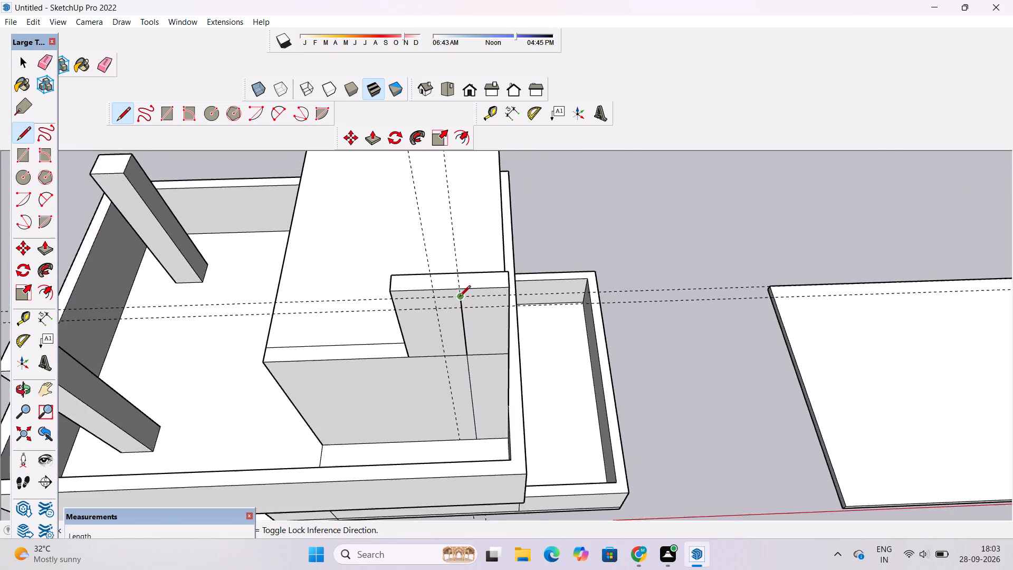
pyautogui.scroll(-5, 460, 297)
pyautogui.click(413, 301)
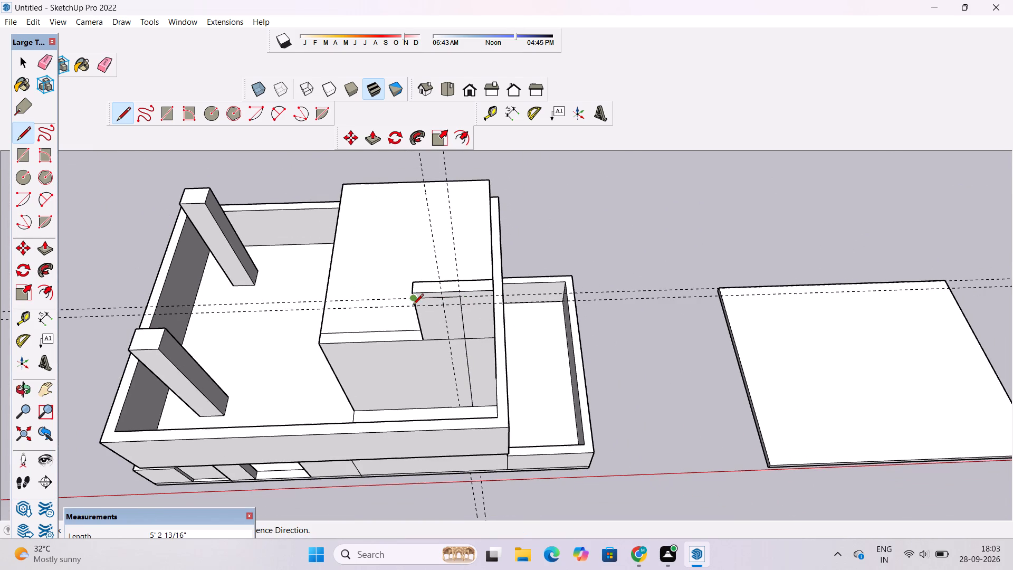
# Draw the inner L-shaped line from the slab's side edge along the lower horizontal guide and down the inner vertical guide to the block's base.
pyautogui.scroll(4, 413, 309)
pyautogui.click(416, 305)
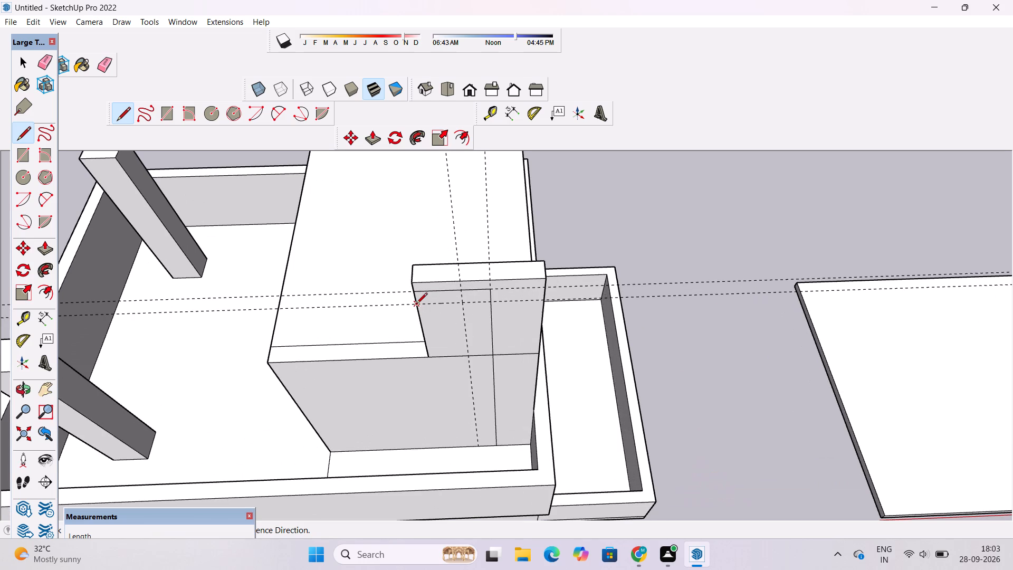
pyautogui.click(462, 306)
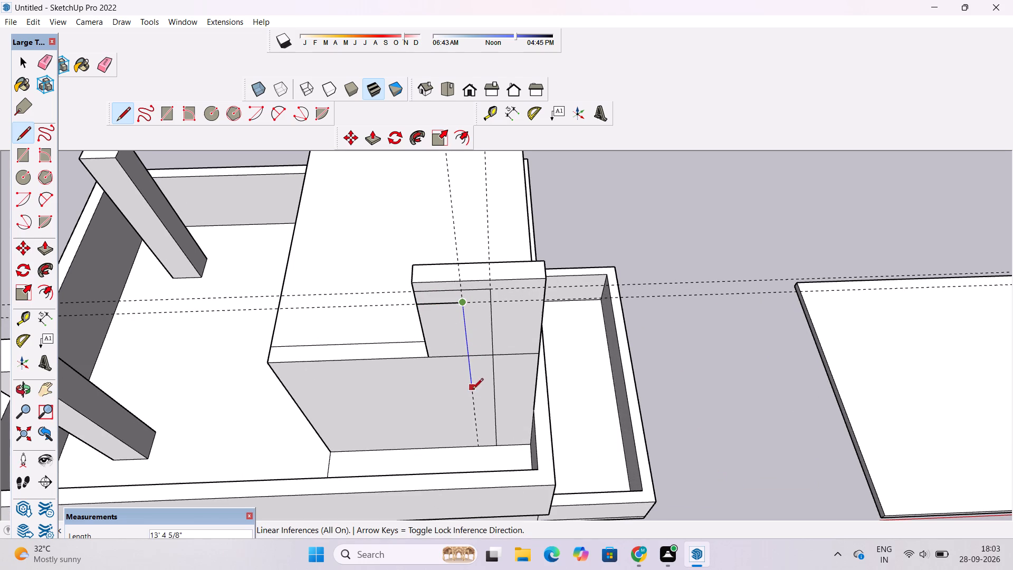
pyautogui.click(480, 446)
pyautogui.press('space')
# Draw a 36' 6" by 1' 6" strip face between the horizontal guides, from the slab's side edge out past the posts.
pyautogui.press('o')
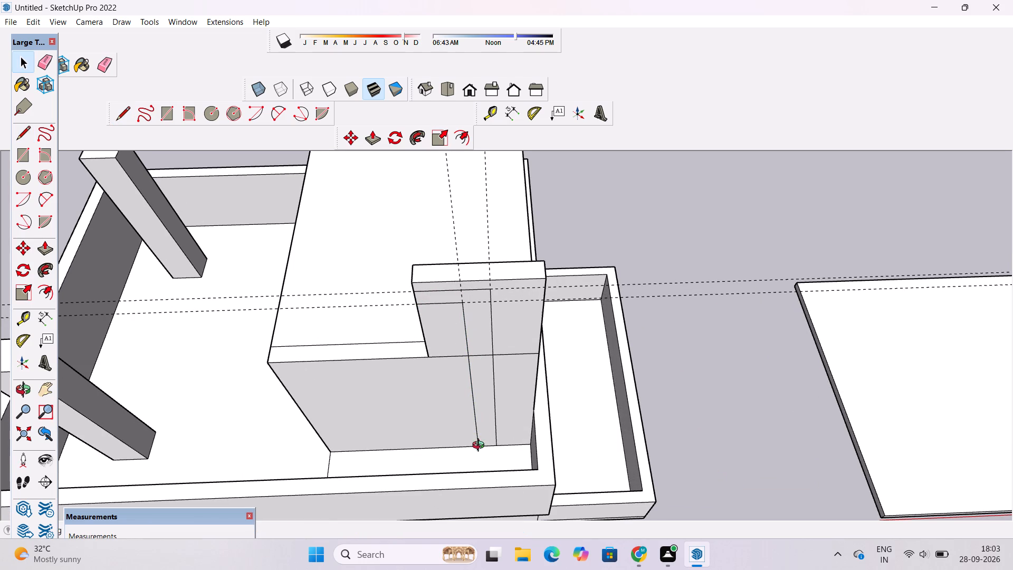
pyautogui.moveTo(492, 459); pyautogui.dragTo(486, 367)
pyautogui.scroll(-5, 486, 366)
pyautogui.keyDown('shift'); pyautogui.moveTo(485, 366); pyautogui.dragTo(534, 442); pyautogui.keyUp('shift')
pyautogui.scroll(2, 317, 375)
pyautogui.moveTo(323, 369); pyautogui.dragTo(362, 356)
pyautogui.moveTo(348, 378); pyautogui.dragTo(310, 355)
pyautogui.keyDown('shift'); pyautogui.moveTo(313, 330); pyautogui.dragTo(355, 332); pyautogui.keyUp('shift')
pyautogui.moveTo(356, 336); pyautogui.dragTo(351, 346)
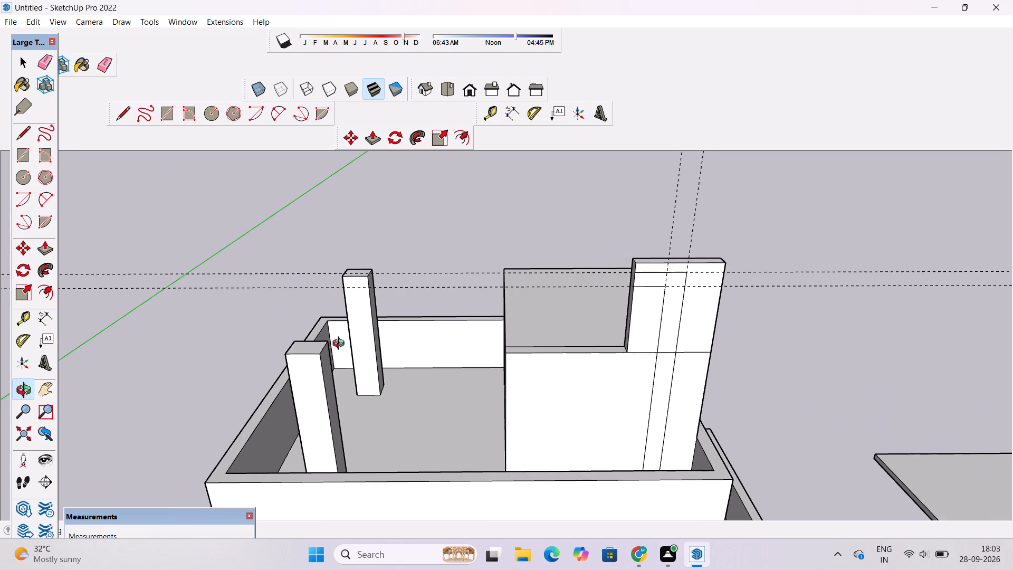
pyautogui.keyDown('shift'); pyautogui.moveTo(326, 339); pyautogui.dragTo(325, 345); pyautogui.keyUp('shift')
pyautogui.press('l')
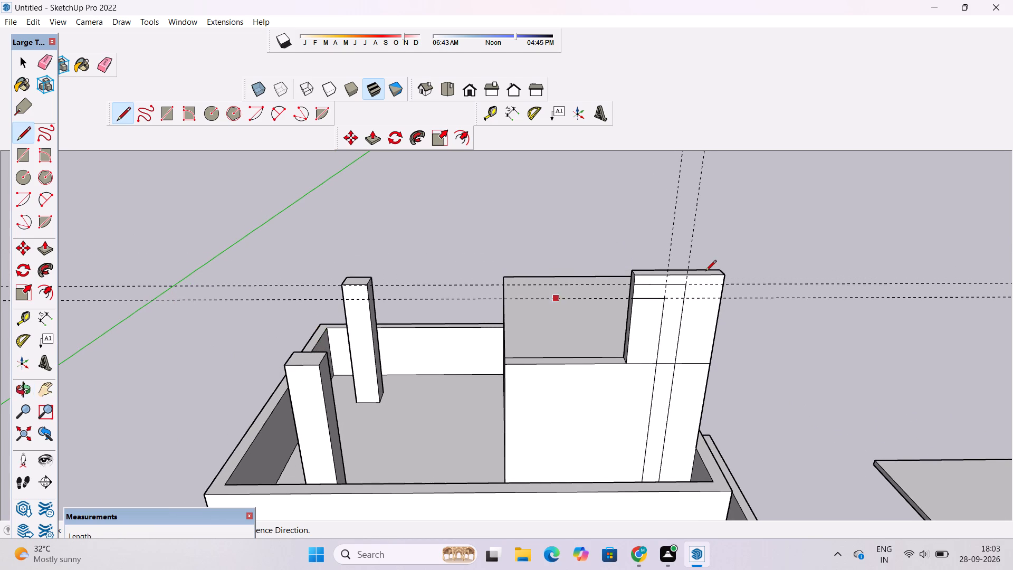
pyautogui.click(632, 298)
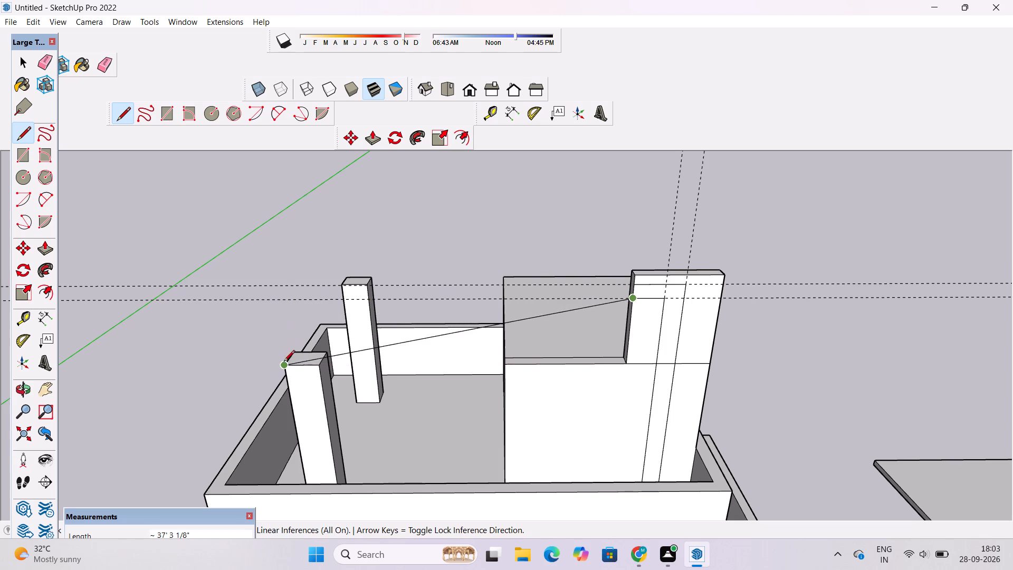
pyautogui.click(273, 301)
pyautogui.scroll(5, 273, 301)
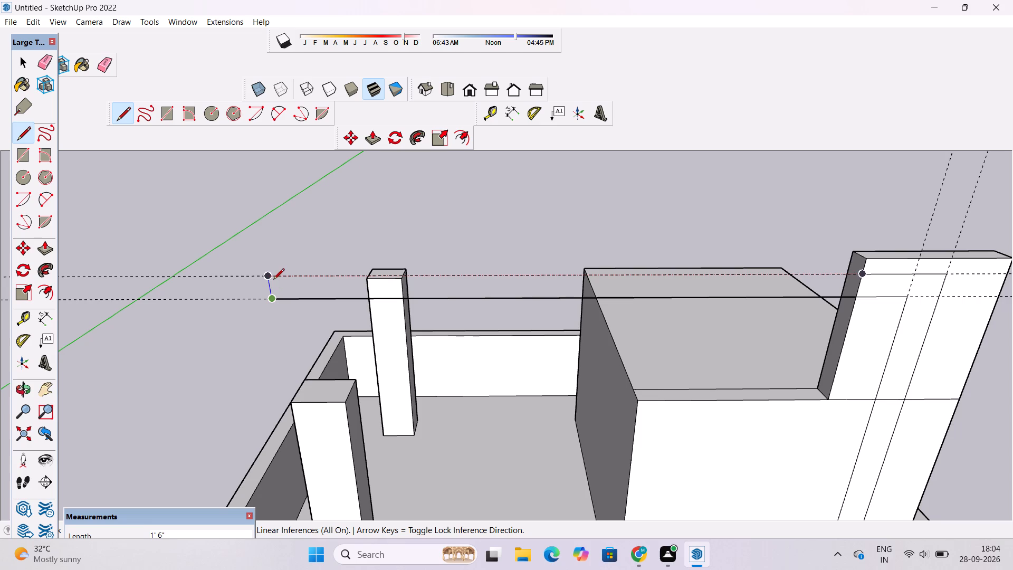
pyautogui.click(274, 277)
pyautogui.scroll(-12, 298, 279)
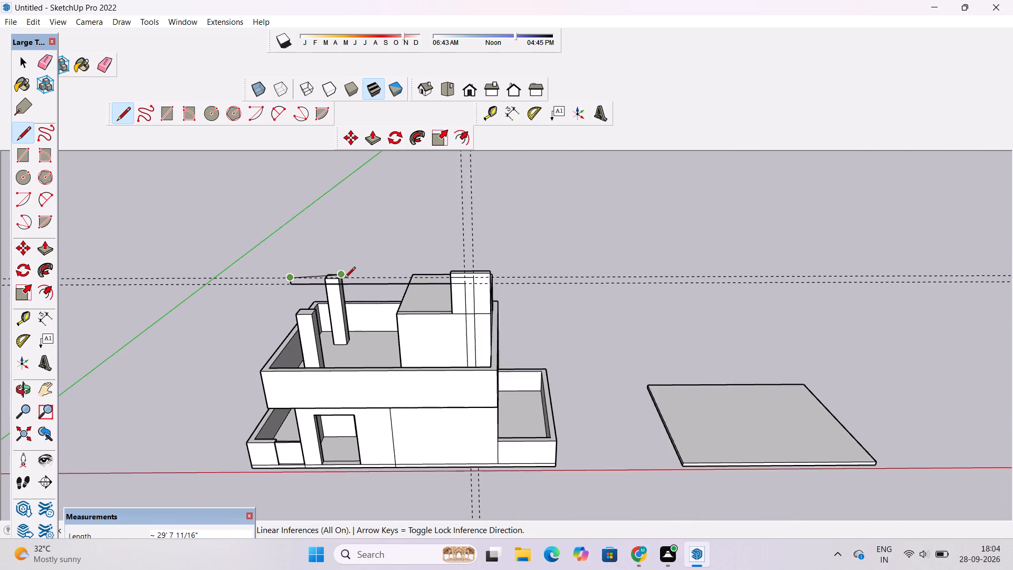
pyautogui.scroll(5, 345, 279)
pyautogui.scroll(-3, 432, 281)
pyautogui.scroll(7, 457, 281)
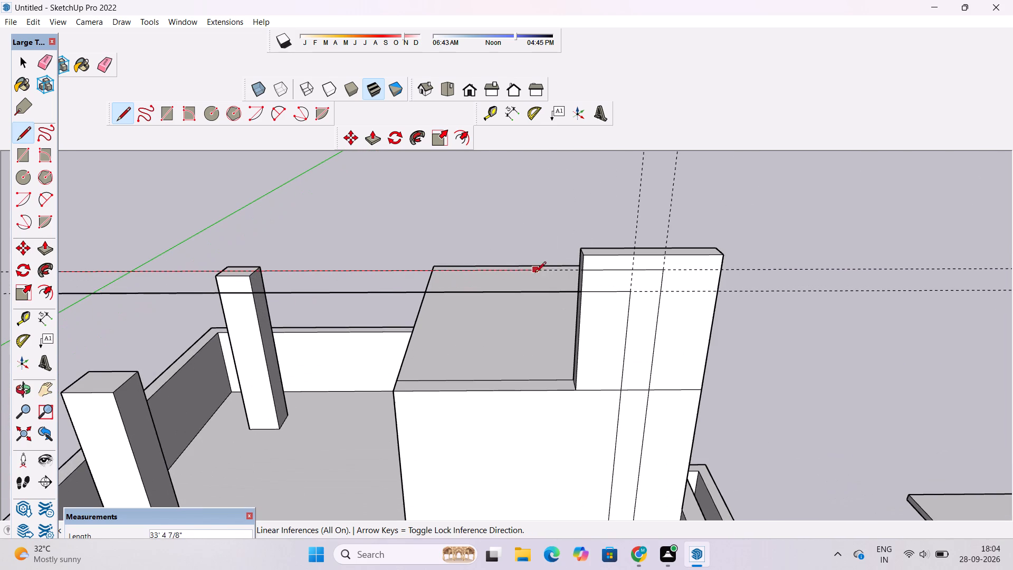
pyautogui.click(581, 272)
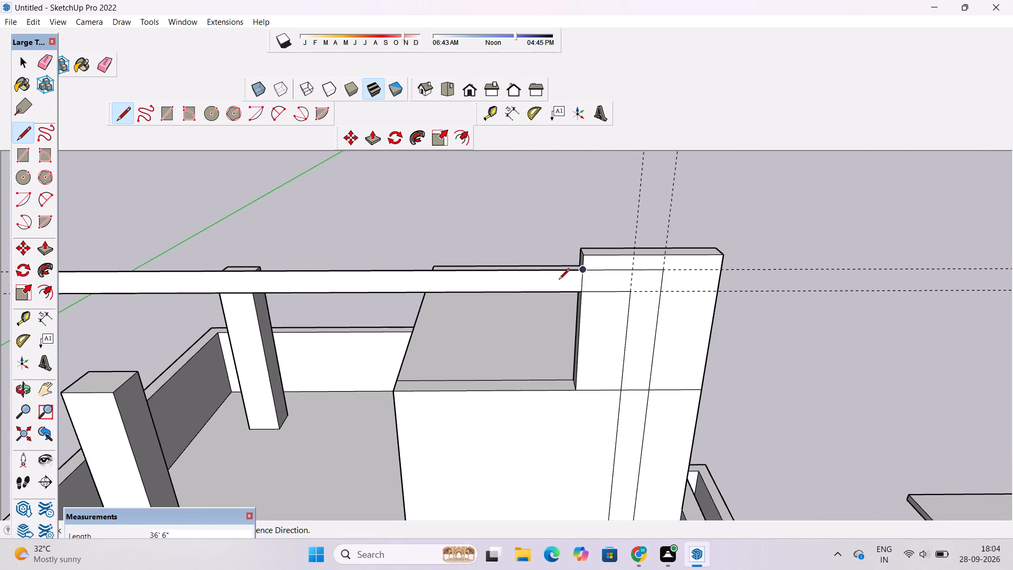
# Examine the new strip's position relative to the slab, block and rooftop posts from several sides.
pyautogui.press('o')
pyautogui.scroll(-5, 556, 282)
pyautogui.moveTo(458, 309); pyautogui.dragTo(542, 311)
pyautogui.moveTo(578, 313); pyautogui.dragTo(557, 313)
pyautogui.moveTo(328, 366); pyautogui.dragTo(695, 372)
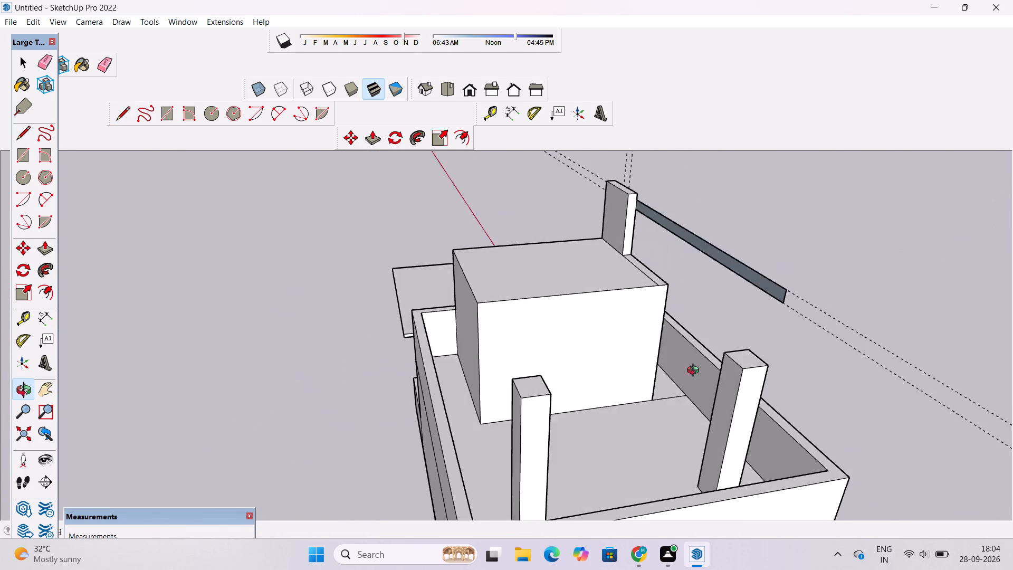
pyautogui.moveTo(695, 372); pyautogui.dragTo(696, 371)
pyautogui.moveTo(805, 303); pyautogui.dragTo(447, 315)
pyautogui.moveTo(433, 389); pyautogui.dragTo(395, 381)
pyautogui.keyDown('shift'); pyautogui.moveTo(375, 375); pyautogui.dragTo(438, 385); pyautogui.keyUp('shift')
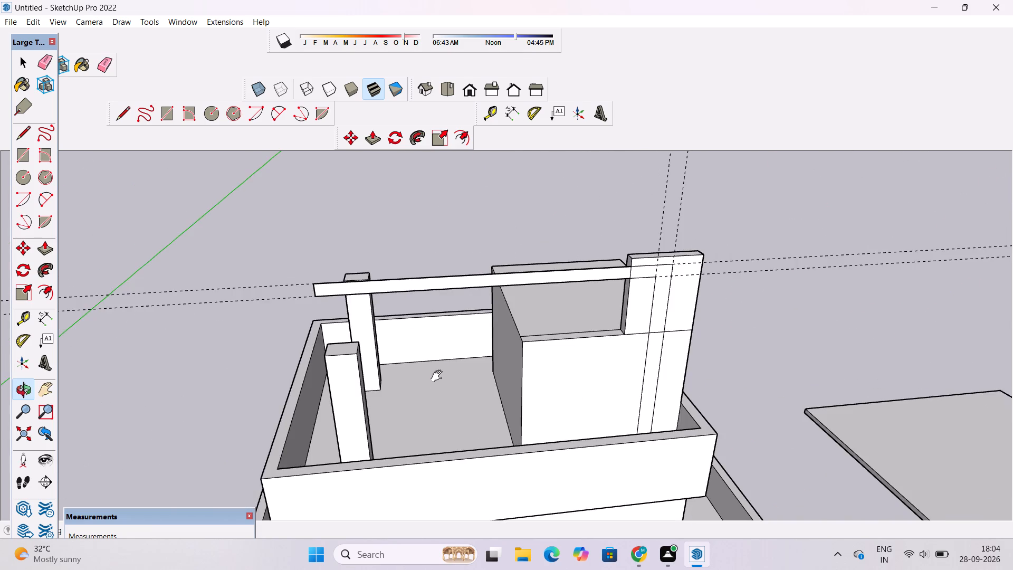
# Erase the two horizontal and two vertical construction guides around the strip and slab.
pyautogui.scroll(-5, 419, 354)
pyautogui.scroll(4, 401, 331)
pyautogui.moveTo(396, 346); pyautogui.dragTo(377, 316)
pyautogui.scroll(4, 330, 307)
pyautogui.moveTo(344, 306); pyautogui.dragTo(332, 262)
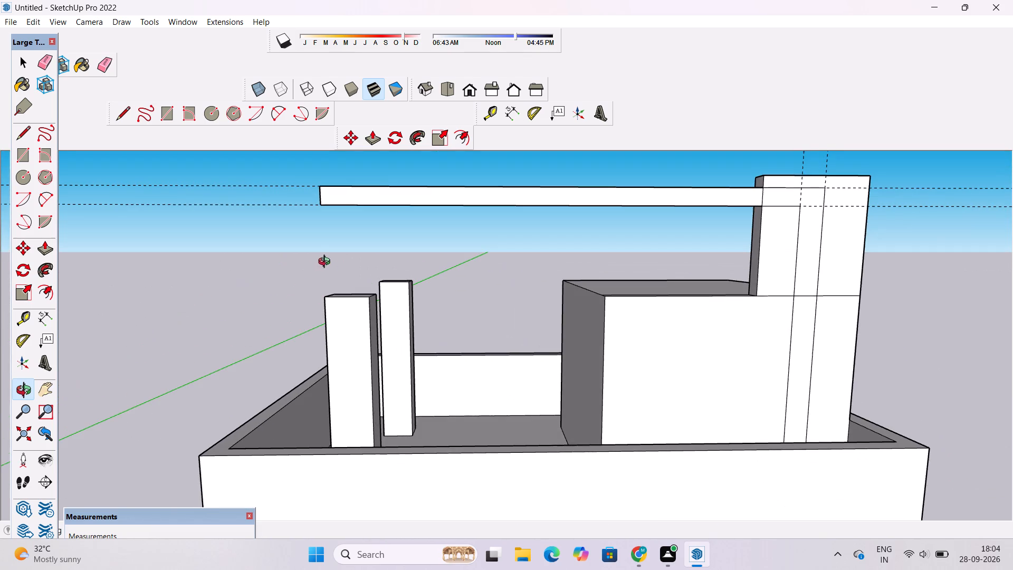
pyautogui.keyDown('shift'); pyautogui.moveTo(322, 284); pyautogui.dragTo(272, 329); pyautogui.keyUp('shift')
pyautogui.scroll(-5, 272, 329)
pyautogui.keyDown('shift'); pyautogui.moveTo(285, 328); pyautogui.dragTo(292, 335); pyautogui.keyUp('shift')
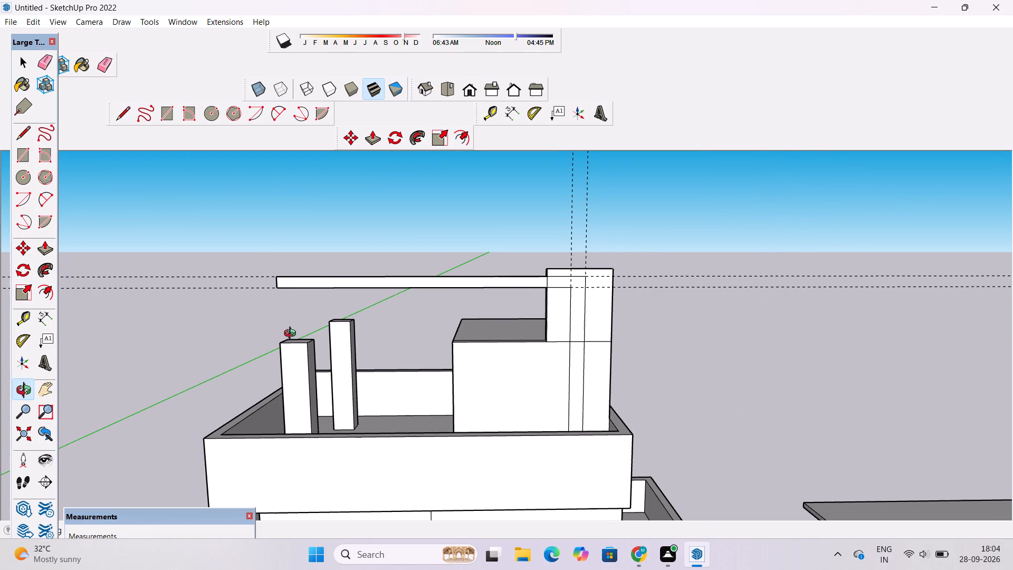
pyautogui.press('e')
pyautogui.moveTo(194, 268); pyautogui.dragTo(194, 301)
pyautogui.moveTo(225, 272); pyautogui.dragTo(225, 301)
pyautogui.moveTo(225, 274); pyautogui.dragTo(225, 281)
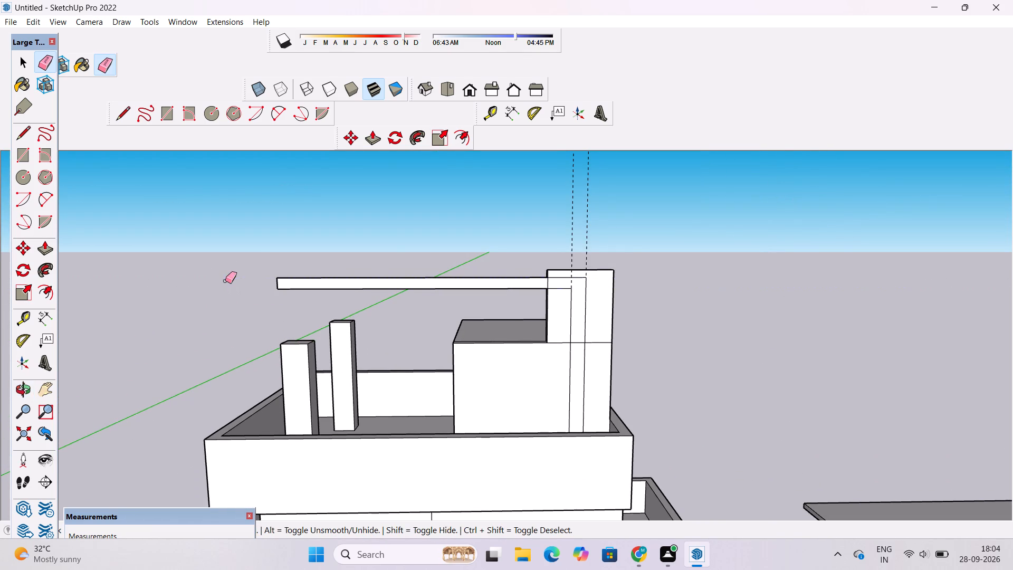
pyautogui.moveTo(609, 214); pyautogui.dragTo(553, 241)
# Erase the horizontal seam segments where the slab's front face meets the block, inside and on both sides of the vertical band.
pyautogui.press('o')
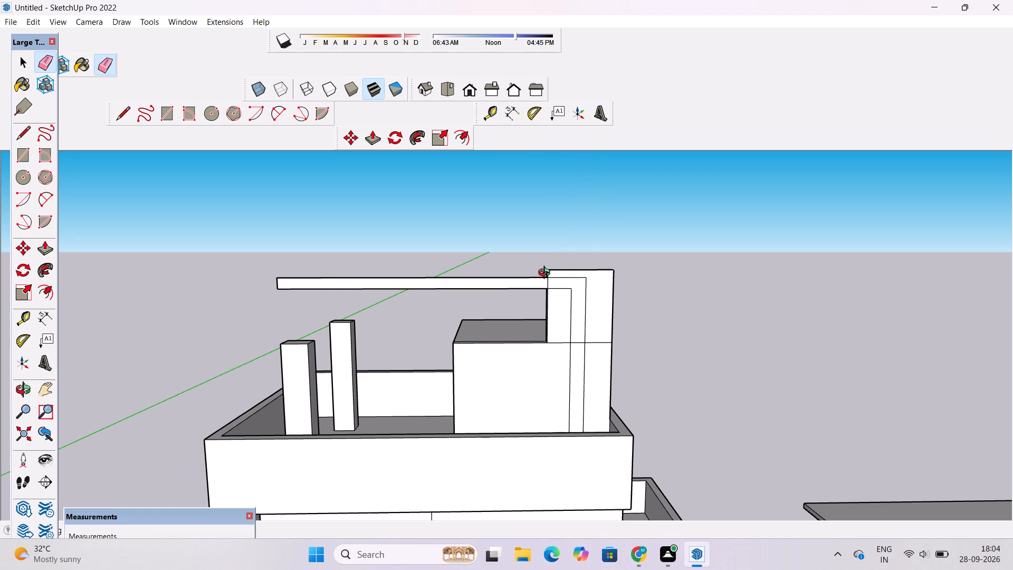
pyautogui.scroll(-5, 547, 274)
pyautogui.scroll(4, 561, 310)
pyautogui.moveTo(545, 313); pyautogui.dragTo(545, 316)
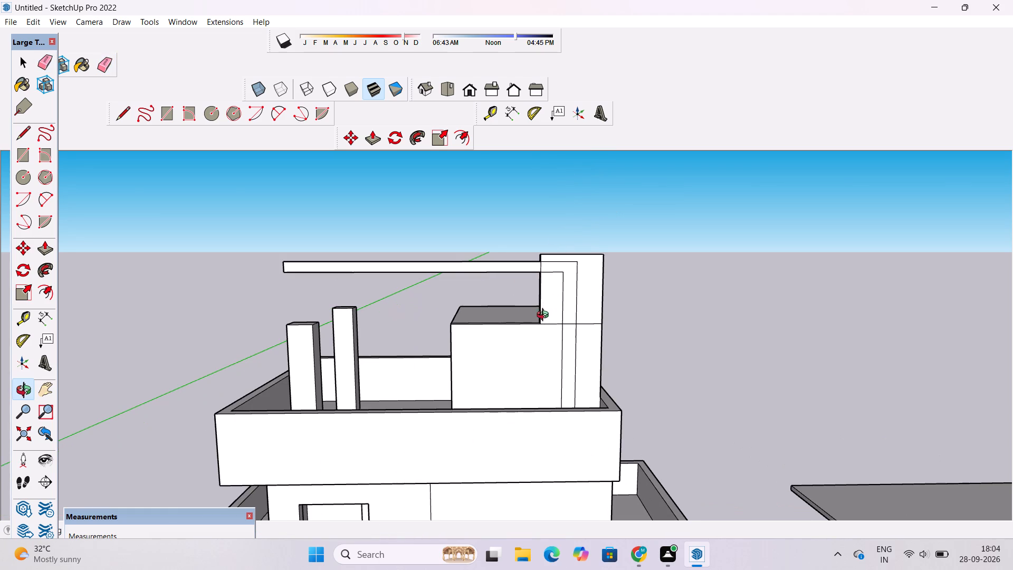
pyautogui.moveTo(545, 316); pyautogui.dragTo(557, 376)
pyautogui.scroll(4, 571, 349)
pyautogui.keyDown('shift'); pyautogui.moveTo(569, 326); pyautogui.dragTo(422, 307); pyautogui.keyUp('shift')
pyautogui.keyDown('shift'); pyautogui.scroll(5, 424, 337); pyautogui.keyUp('shift')
pyautogui.moveTo(423, 336); pyautogui.dragTo(419, 310)
pyautogui.keyDown('shift'); pyautogui.moveTo(419, 310); pyautogui.dragTo(427, 341); pyautogui.keyUp('shift')
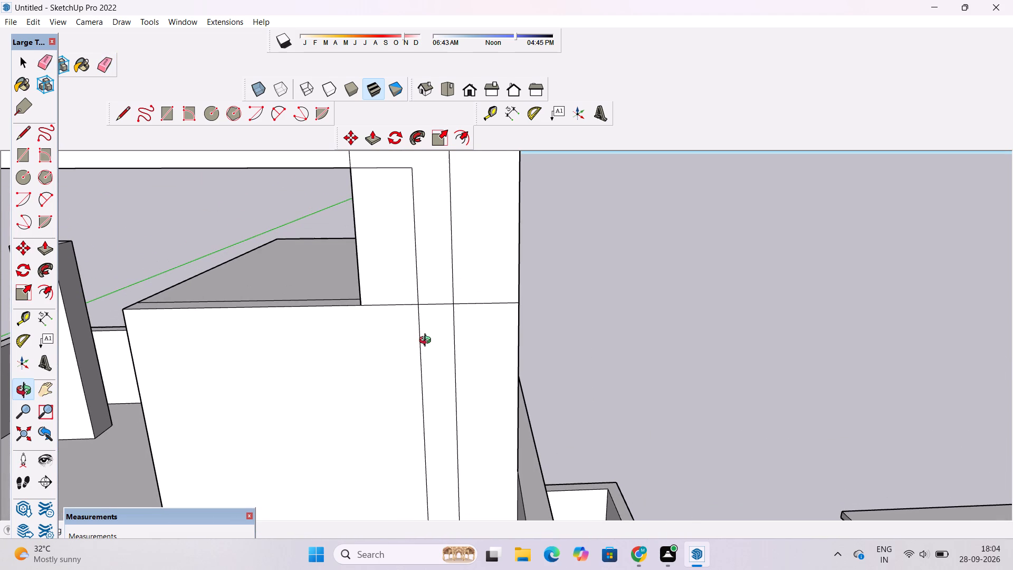
pyautogui.press('e')
pyautogui.doubleClick(391, 303)
pyautogui.moveTo(434, 288); pyautogui.dragTo(434, 309)
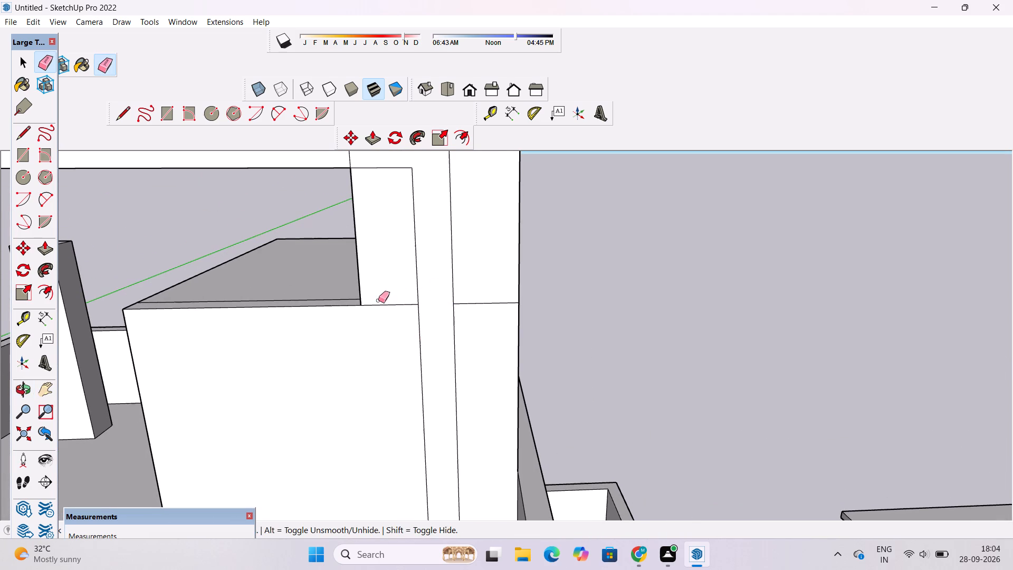
pyautogui.moveTo(367, 292); pyautogui.dragTo(375, 325)
pyautogui.moveTo(492, 283); pyautogui.dragTo(492, 316)
# Push/Pull the long strip 28' across the block and posts to form a flat canopy flush with the block's far side.
pyautogui.scroll(-4, 502, 318)
pyautogui.press('o')
pyautogui.scroll(-4, 512, 299)
pyautogui.moveTo(329, 349); pyautogui.dragTo(492, 284)
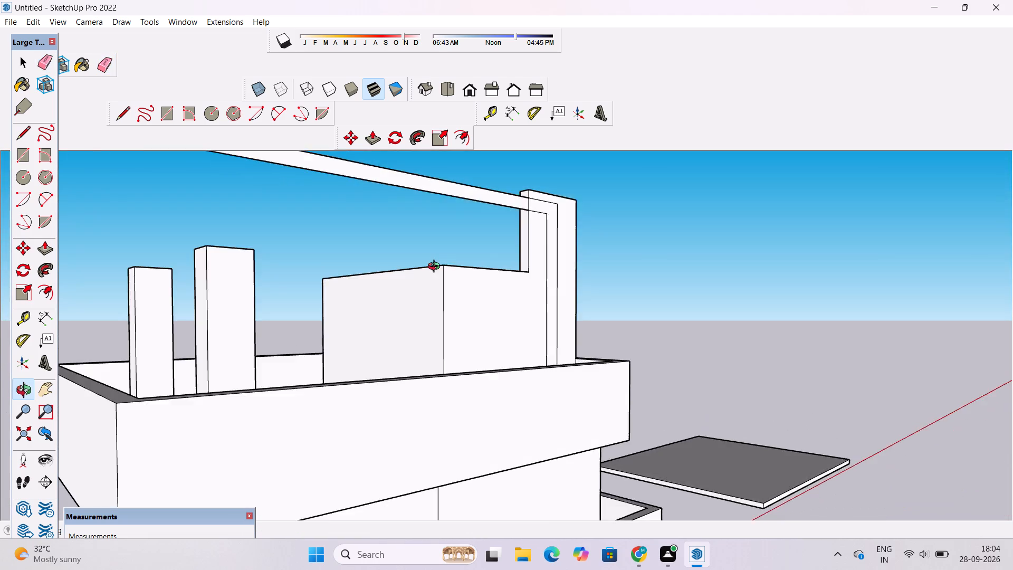
pyautogui.scroll(3, 436, 268)
pyautogui.moveTo(432, 270); pyautogui.dragTo(514, 399)
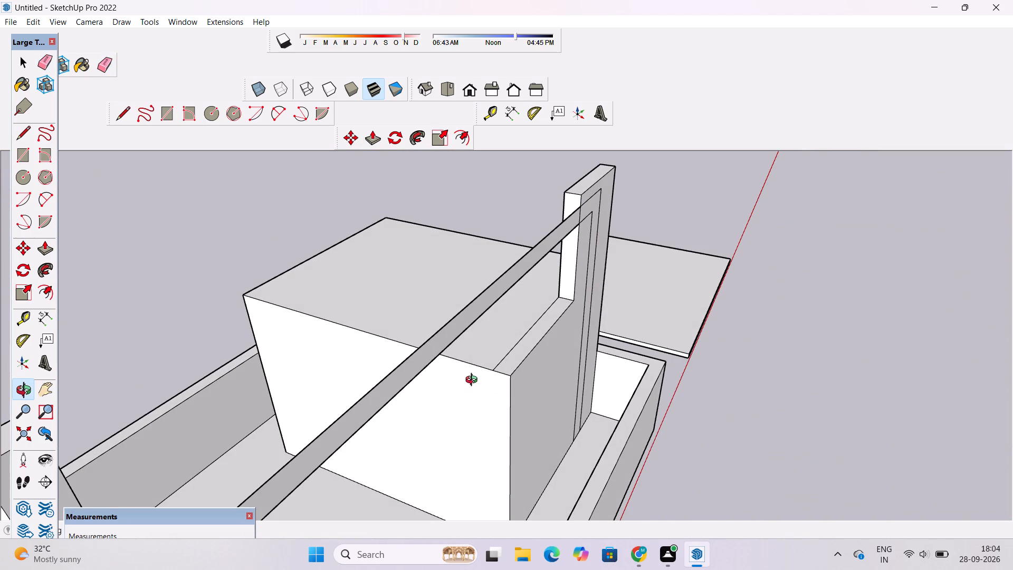
pyautogui.moveTo(474, 381); pyautogui.dragTo(598, 377)
pyautogui.scroll(-5, 544, 324)
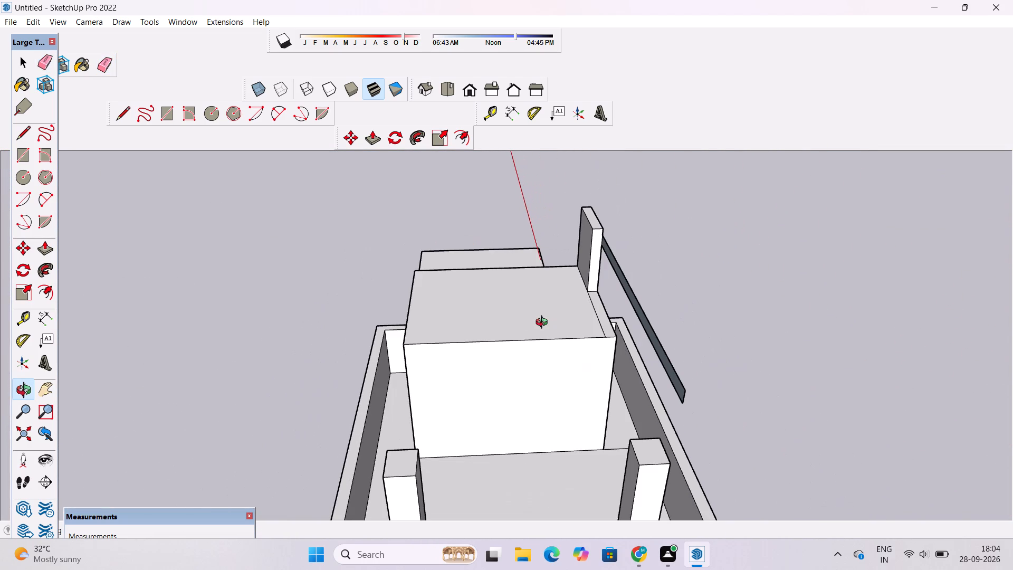
pyautogui.moveTo(478, 340); pyautogui.dragTo(583, 331)
pyautogui.keyDown('shift'); pyautogui.moveTo(585, 330); pyautogui.dragTo(525, 348); pyautogui.keyUp('shift')
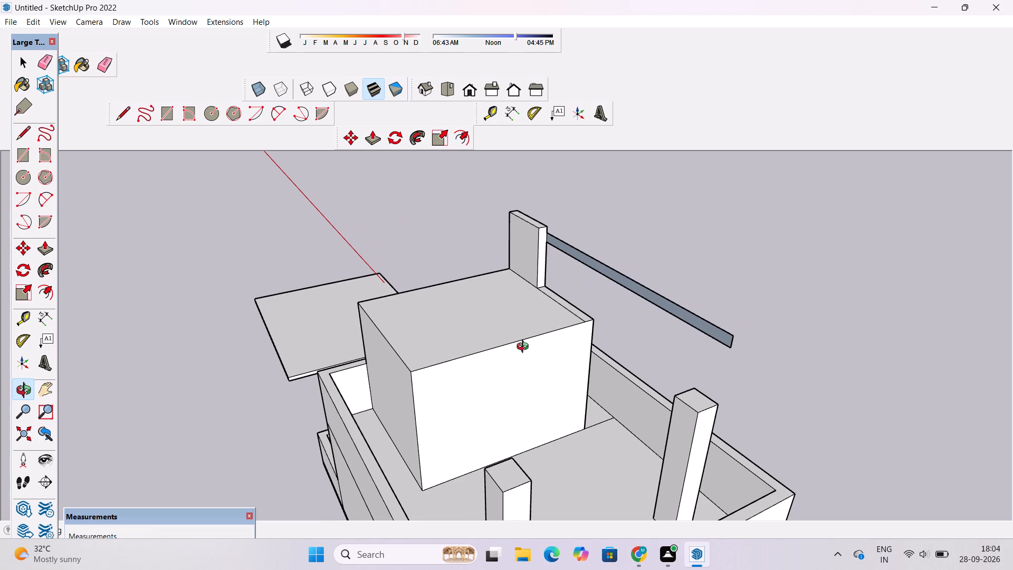
pyautogui.press('p')
pyautogui.click(664, 305)
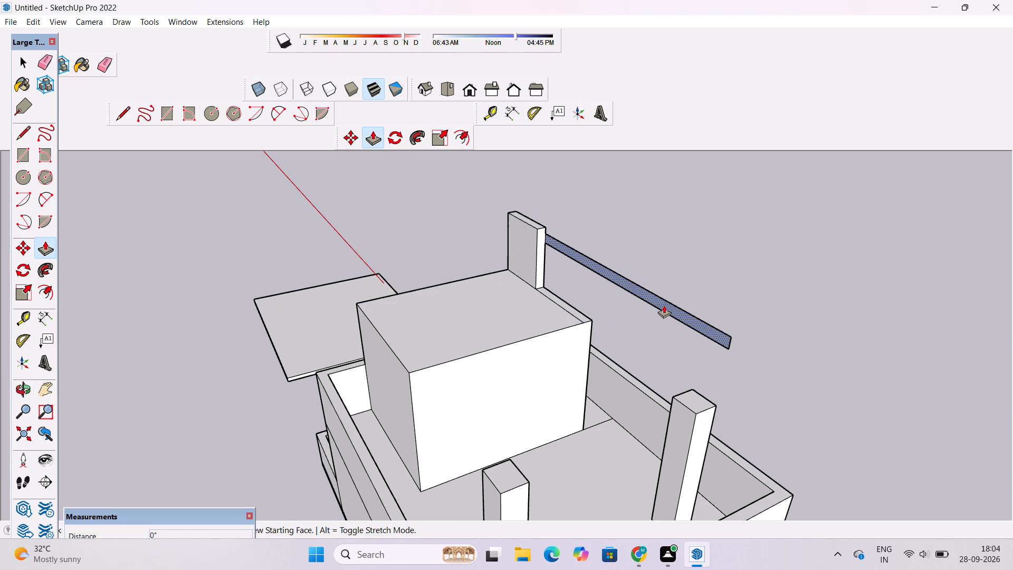
pyautogui.scroll(-6, 580, 343)
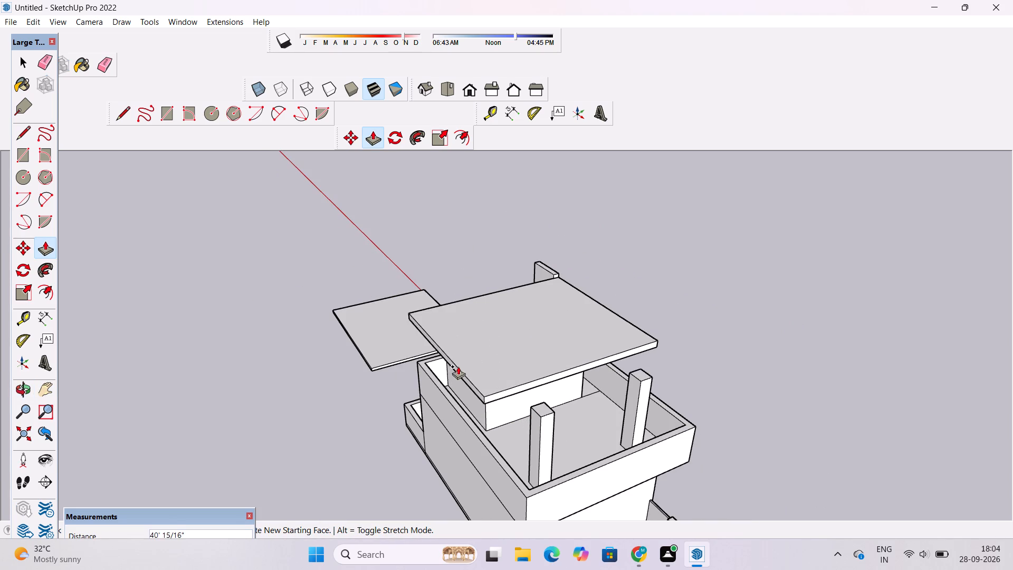
pyautogui.press('o')
pyautogui.moveTo(450, 366); pyautogui.dragTo(457, 223)
pyautogui.scroll(3, 471, 278)
pyautogui.moveTo(467, 286); pyautogui.dragTo(646, 352)
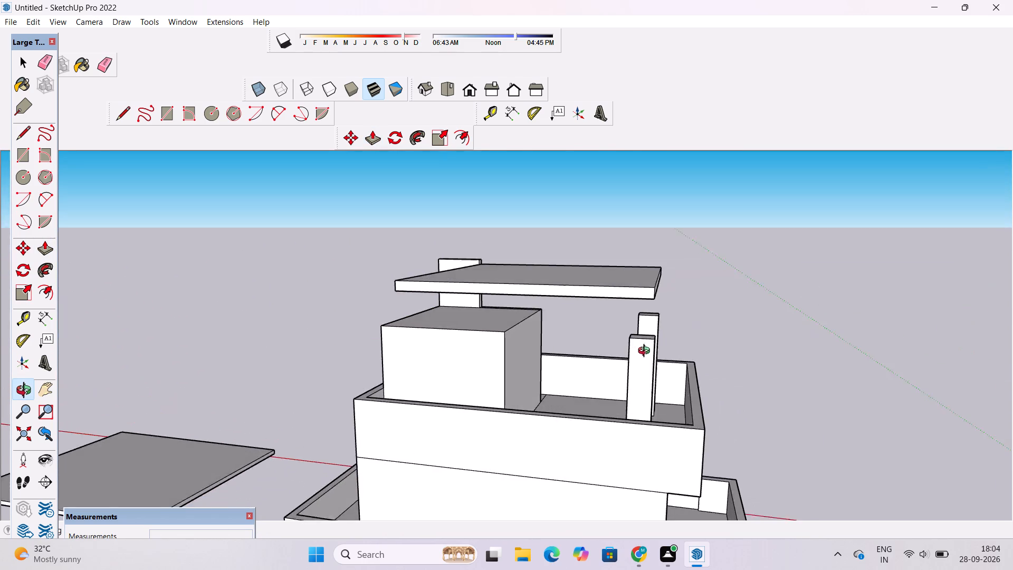
pyautogui.moveTo(646, 352); pyautogui.dragTo(656, 384)
pyautogui.moveTo(653, 384); pyautogui.dragTo(416, 439)
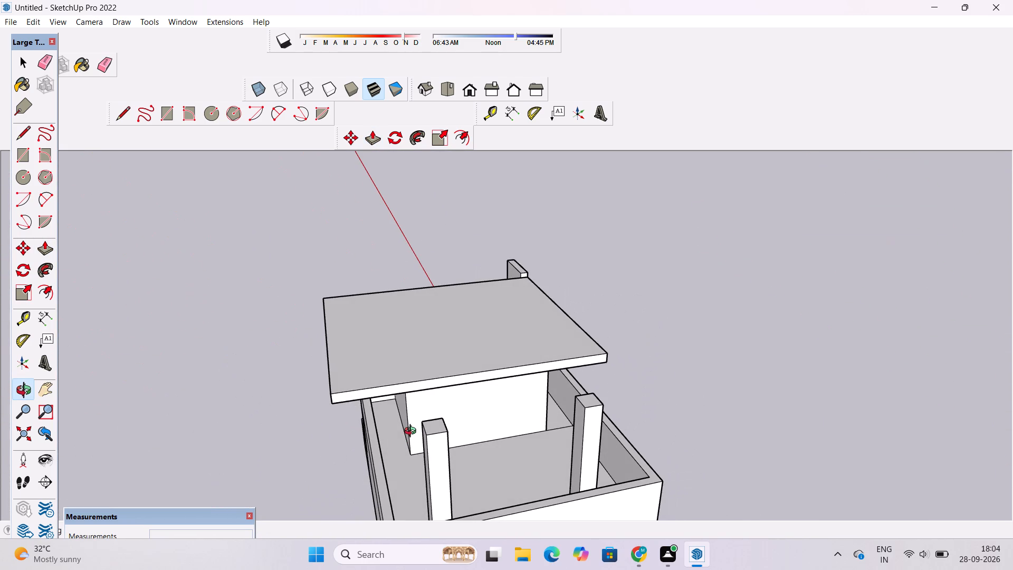
pyautogui.press('p')
pyautogui.scroll(5, 402, 363)
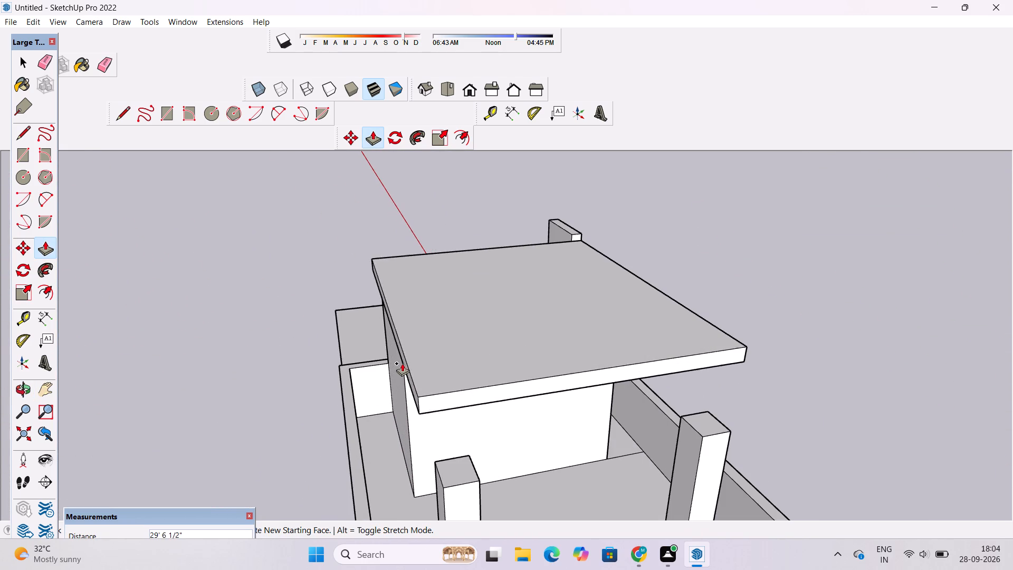
pyautogui.click(411, 422)
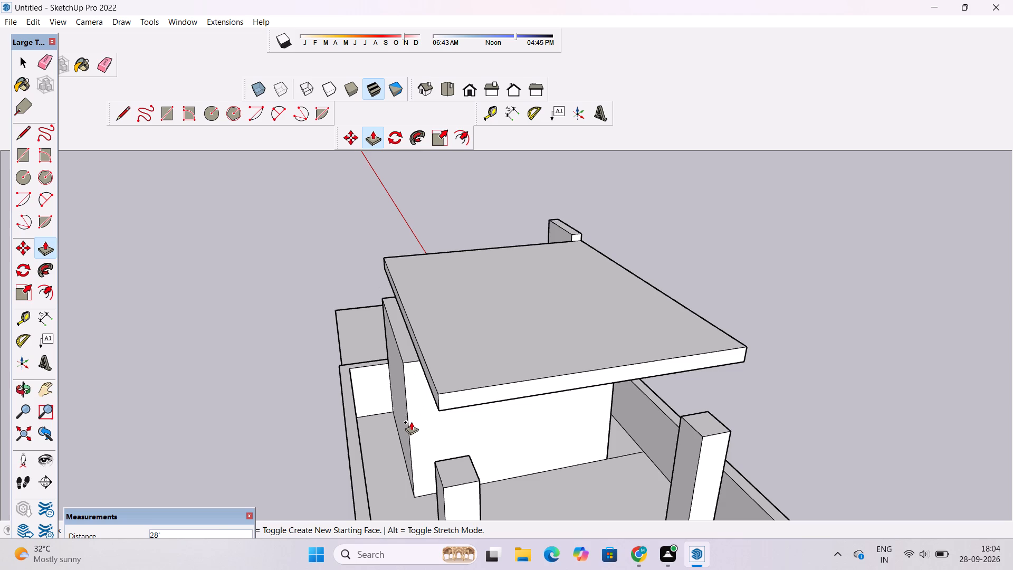
# Examine the canopy's alignment with the slab, block and rooftop posts from several sides.
pyautogui.press('o')
pyautogui.scroll(-5, 427, 413)
pyautogui.moveTo(533, 385); pyautogui.dragTo(339, 254)
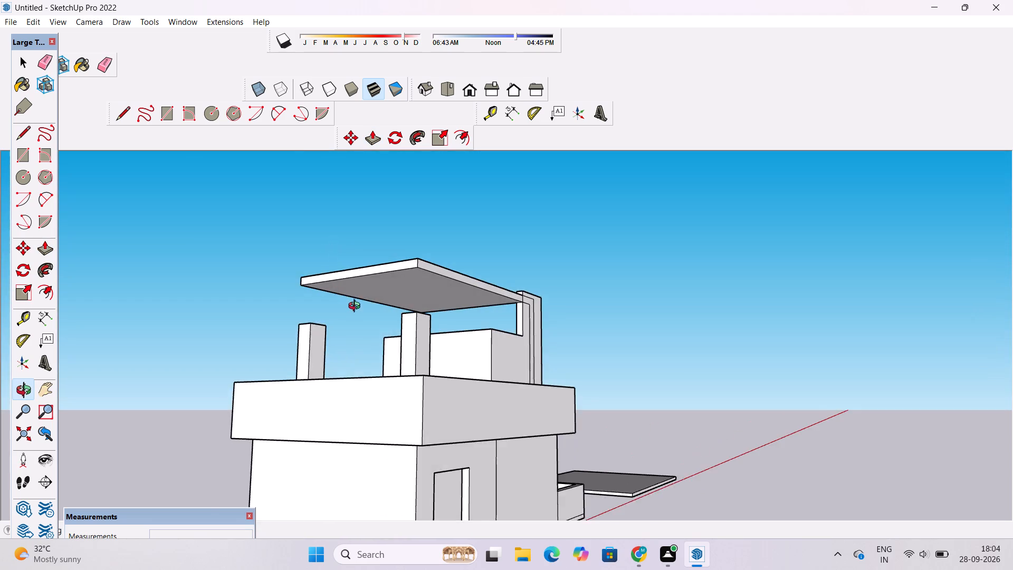
pyautogui.scroll(3, 357, 308)
pyautogui.moveTo(522, 297); pyautogui.dragTo(290, 345)
pyautogui.scroll(3, 405, 321)
pyautogui.moveTo(467, 297); pyautogui.dragTo(552, 288)
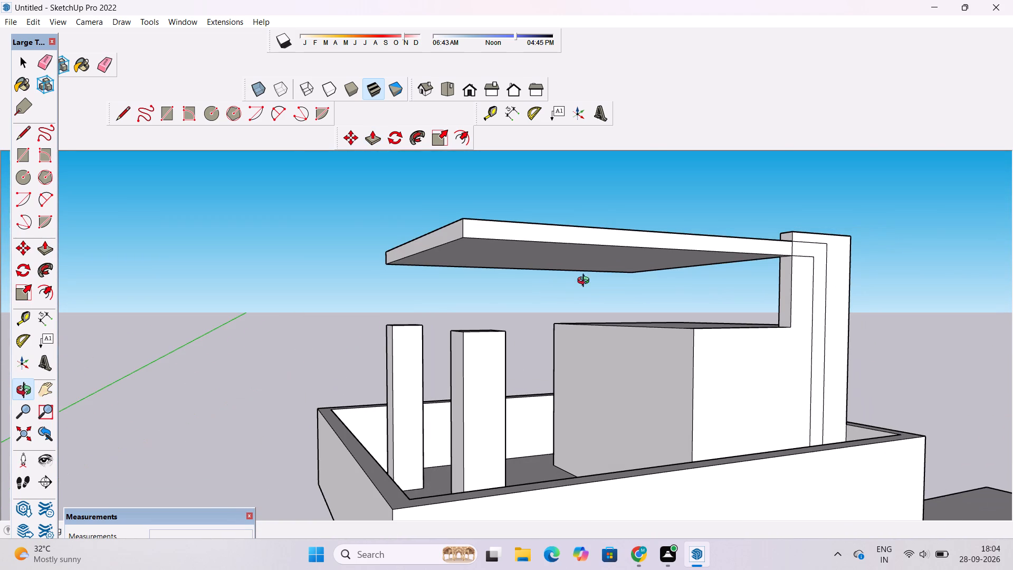
pyautogui.moveTo(557, 316); pyautogui.dragTo(700, 305)
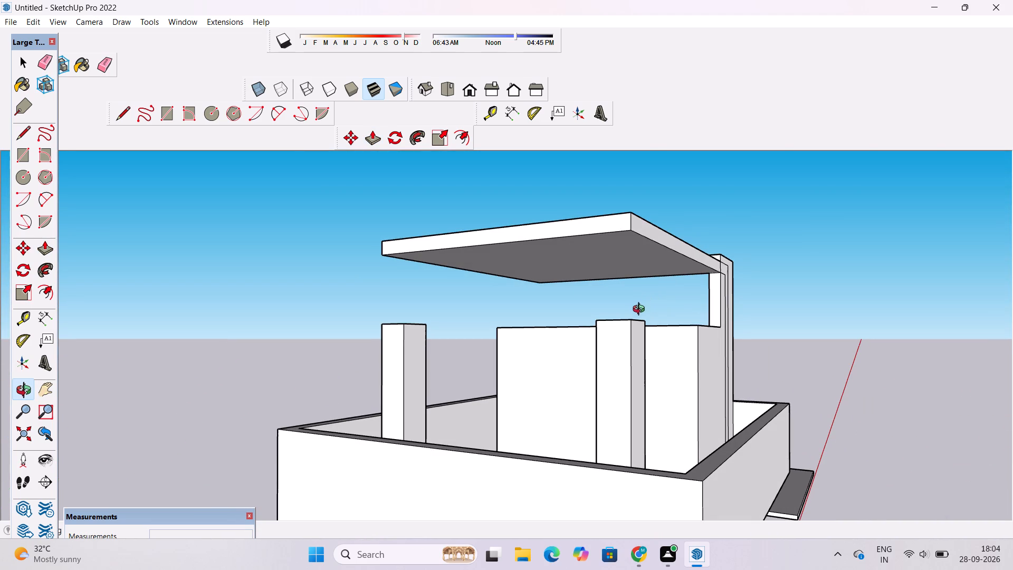
pyautogui.moveTo(686, 291); pyautogui.dragTo(551, 296)
pyautogui.moveTo(529, 326); pyautogui.dragTo(429, 371)
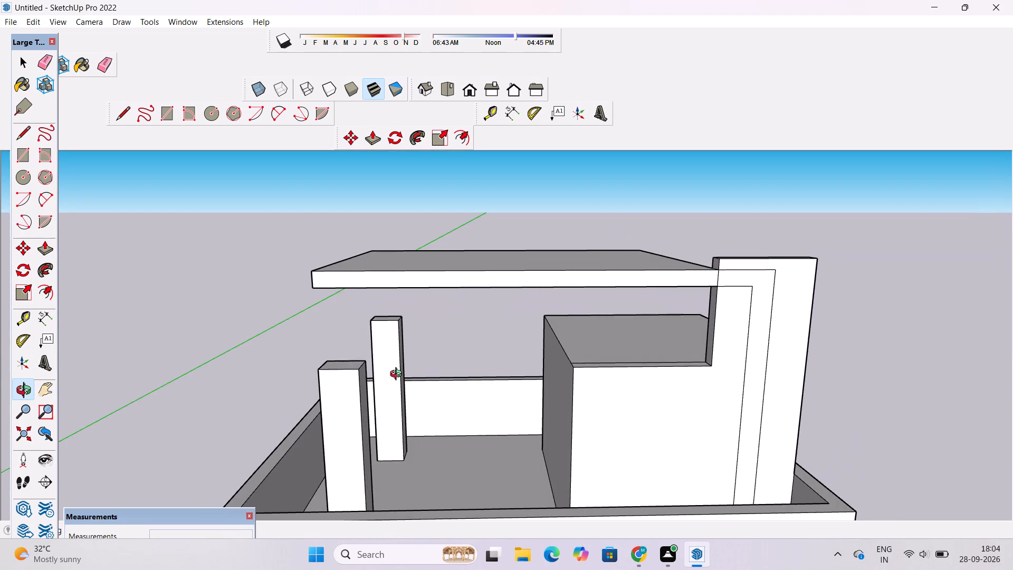
pyautogui.keyDown('shift'); pyautogui.moveTo(383, 385); pyautogui.dragTo(404, 320); pyautogui.keyUp('shift')
pyautogui.moveTo(410, 344); pyautogui.dragTo(389, 302)
pyautogui.keyDown('shift'); pyautogui.moveTo(389, 301); pyautogui.dragTo(409, 344); pyautogui.keyUp('shift')
pyautogui.moveTo(409, 348); pyautogui.dragTo(414, 367)
# Push/Pull the top of the post nearest the band side up 7' 6" to the canopy's underside.
pyautogui.press('p')
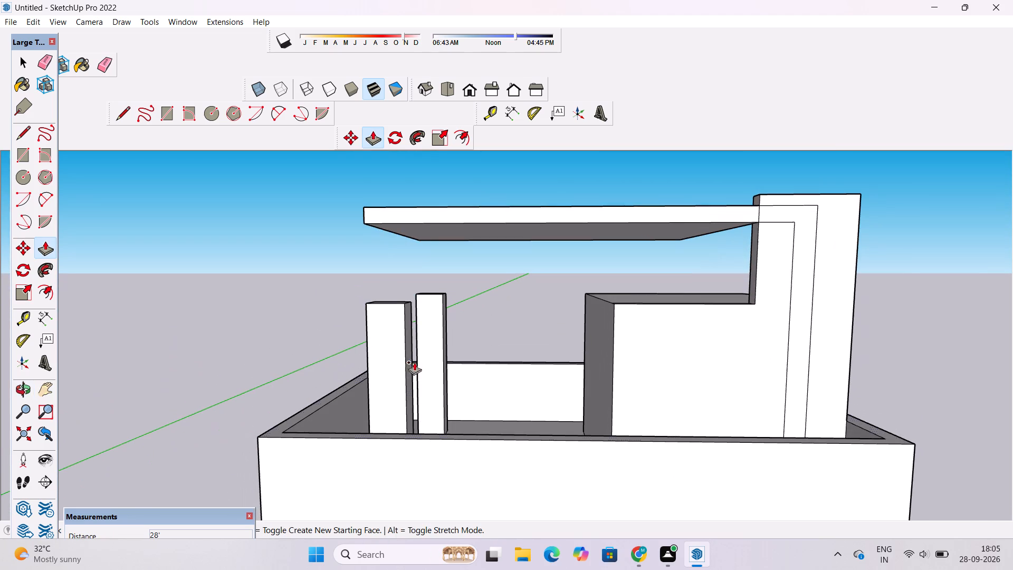
pyautogui.scroll(11, 392, 312)
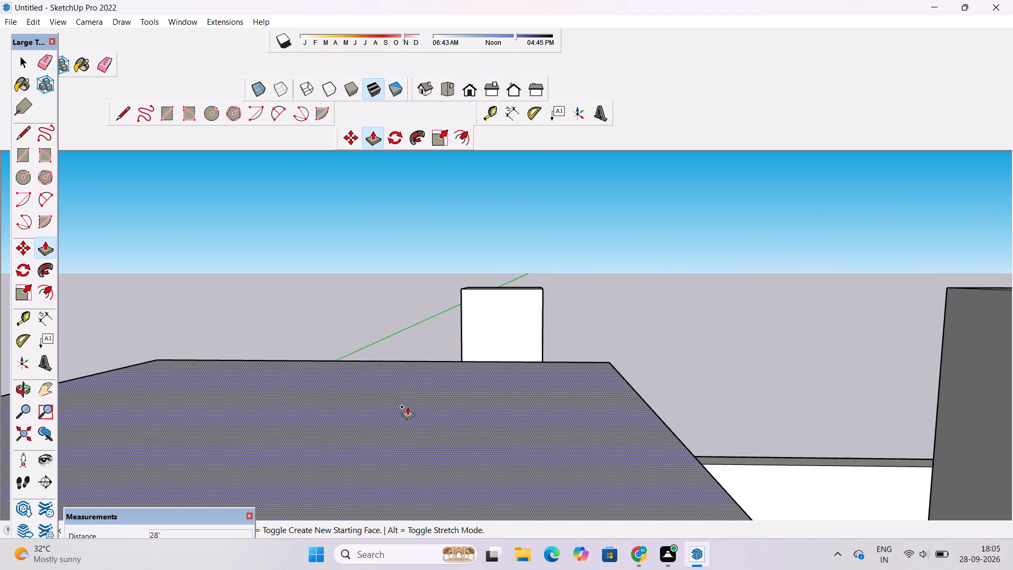
pyautogui.click(407, 406)
pyautogui.scroll(-19, 406, 402)
pyautogui.scroll(-2, 407, 300)
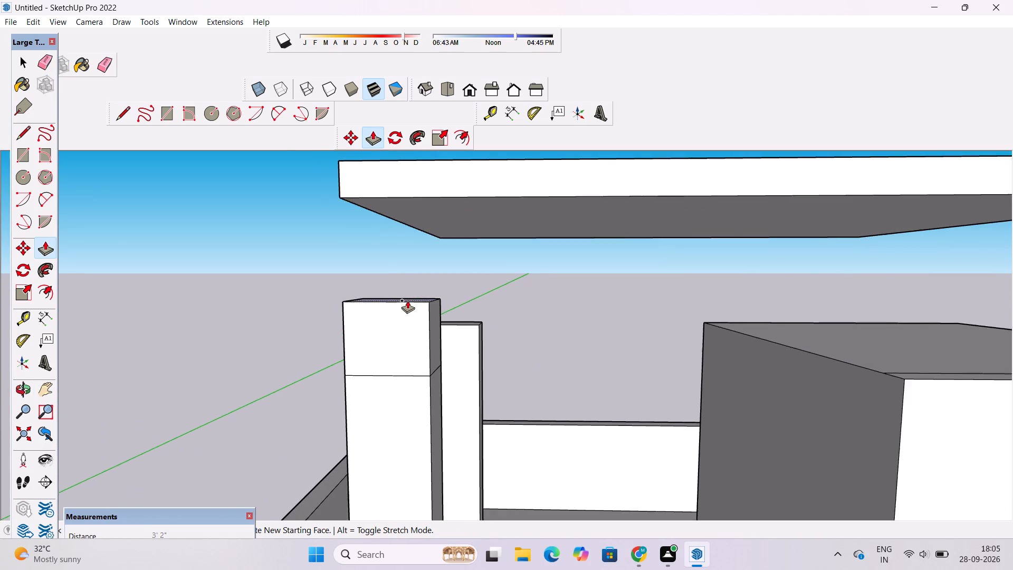
pyautogui.scroll(-7, 407, 300)
pyautogui.scroll(3, 400, 241)
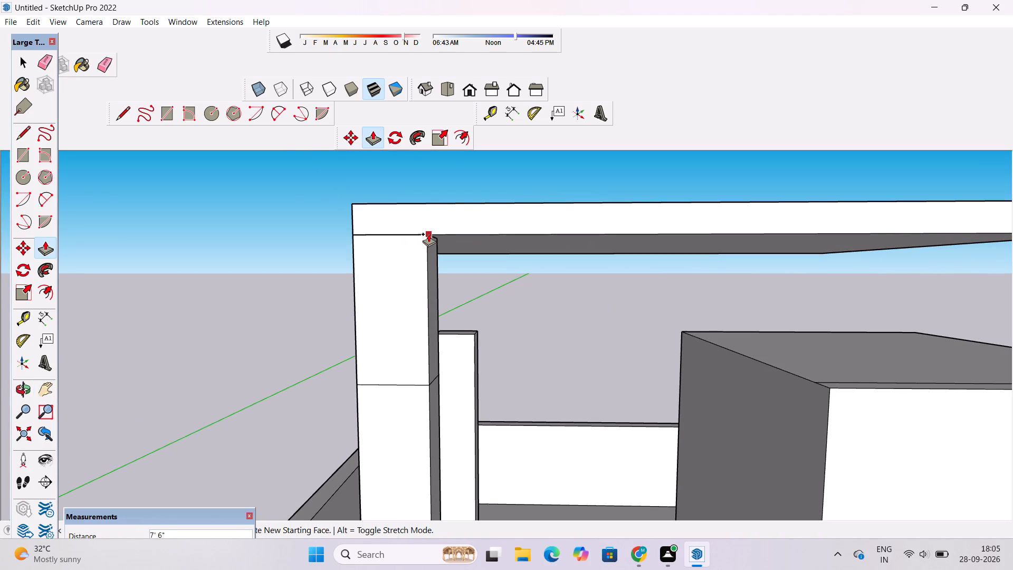
pyautogui.click(428, 234)
# Push/Pull the top of the other rooftop post up 7' 6" to the canopy's underside.
pyautogui.press('o')
pyautogui.scroll(-6, 428, 234)
pyautogui.moveTo(431, 255); pyautogui.dragTo(431, 303)
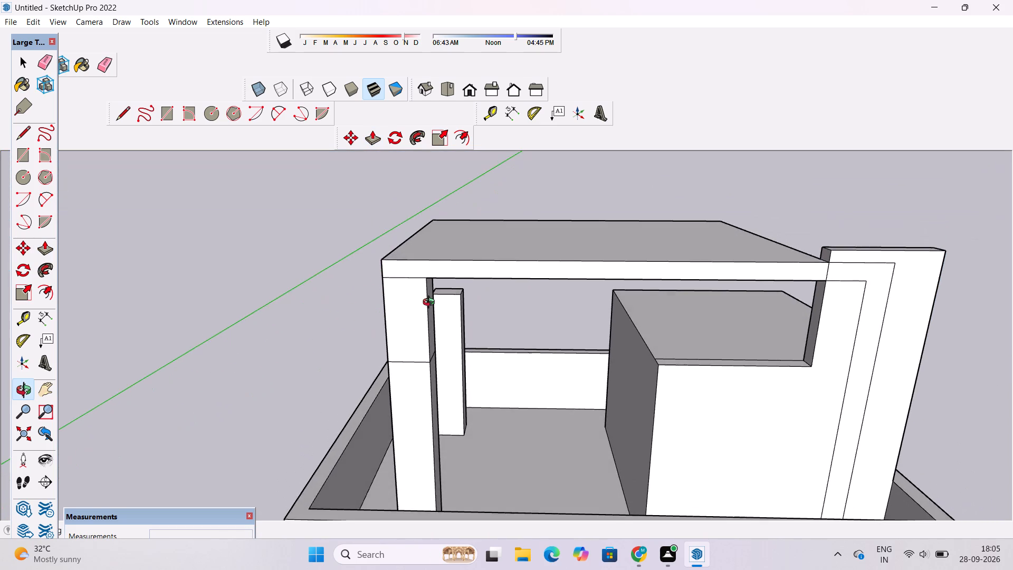
pyautogui.scroll(-4, 431, 303)
pyautogui.moveTo(377, 324); pyautogui.dragTo(649, 344)
pyautogui.scroll(3, 502, 370)
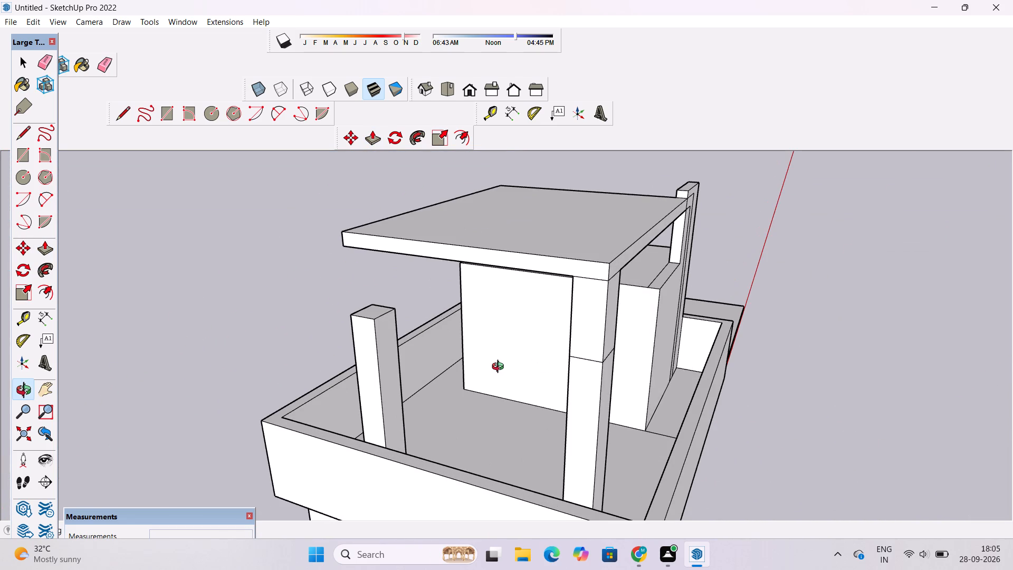
pyautogui.moveTo(414, 344); pyautogui.dragTo(481, 331)
pyautogui.press('p')
pyautogui.scroll(3, 441, 305)
pyautogui.click(420, 299)
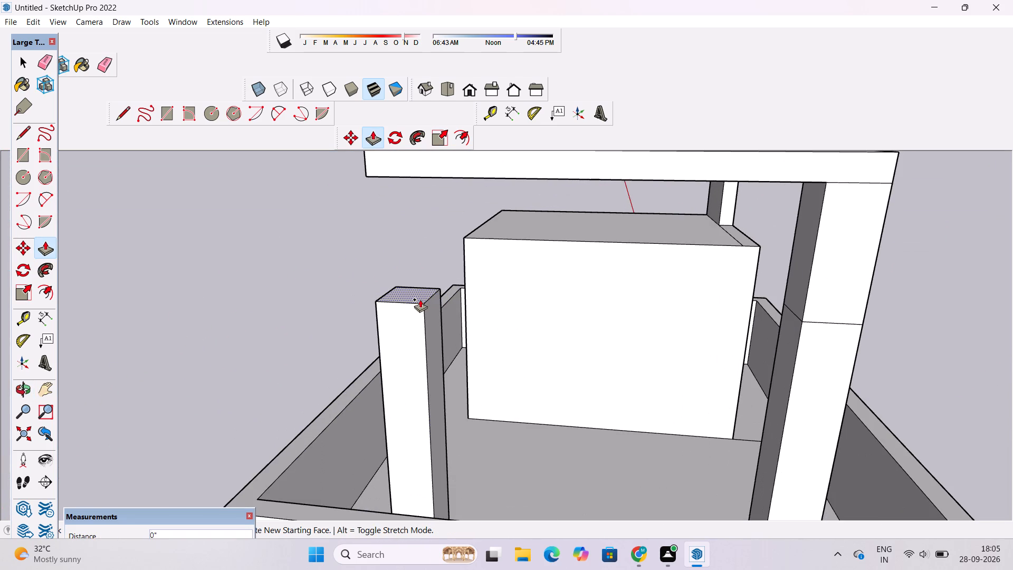
pyautogui.scroll(-4, 417, 279)
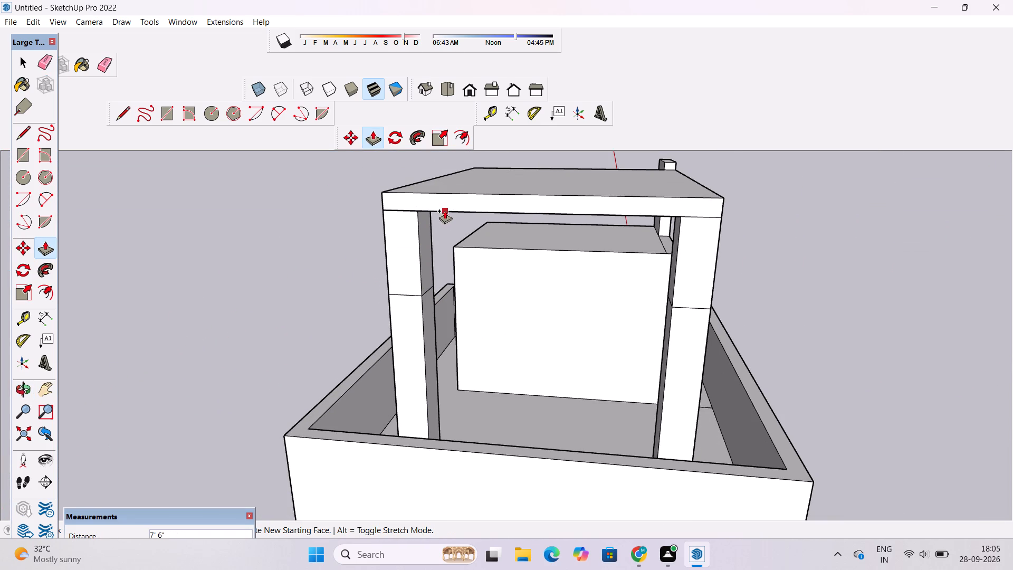
pyautogui.click(444, 211)
# Erase the seam line across the block-facing front of the rooftop post farthest from the band side.
pyautogui.press('o')
pyautogui.scroll(-5, 451, 236)
pyautogui.moveTo(326, 268); pyautogui.dragTo(522, 246)
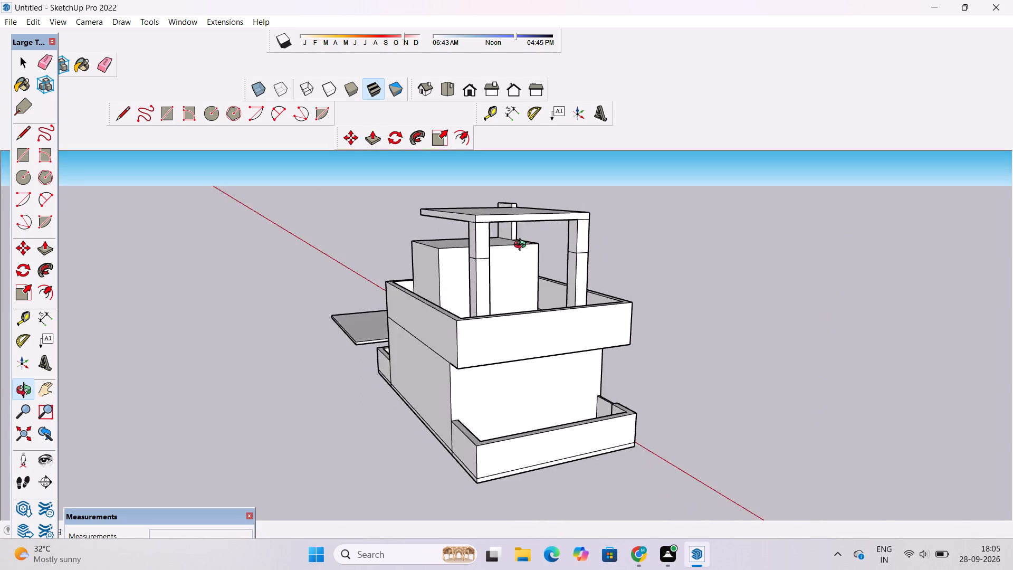
pyautogui.moveTo(522, 246); pyautogui.dragTo(578, 236)
pyautogui.click(580, 234)
pyautogui.scroll(1, 523, 240)
pyautogui.keyDown('shift'); pyautogui.moveTo(519, 241); pyautogui.dragTo(463, 286); pyautogui.keyUp('shift')
pyautogui.moveTo(446, 300); pyautogui.dragTo(656, 307)
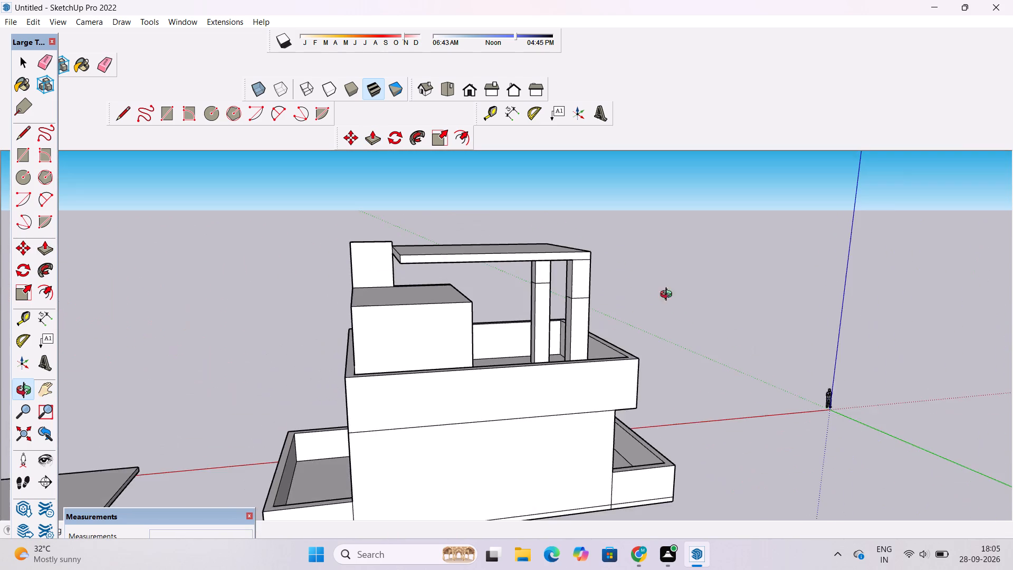
pyautogui.scroll(5, 588, 302)
pyautogui.keyDown('shift'); pyautogui.moveTo(588, 302); pyautogui.dragTo(500, 332); pyautogui.keyUp('shift')
pyautogui.press('e')
pyautogui.scroll(4, 490, 332)
pyautogui.moveTo(485, 313); pyautogui.dragTo(485, 316)
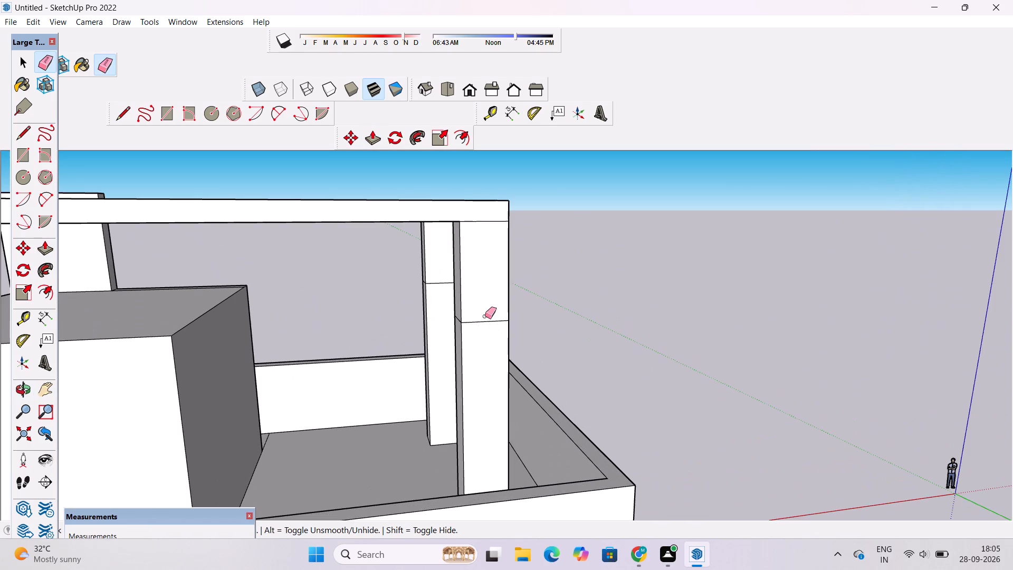
pyautogui.moveTo(485, 316); pyautogui.dragTo(489, 329)
# Erase the seam lines on the post nearest the band side and on the adjoining face of the other rooftop post.
pyautogui.scroll(5, 397, 272)
pyautogui.scroll(3, 454, 291)
pyautogui.moveTo(463, 268); pyautogui.dragTo(466, 303)
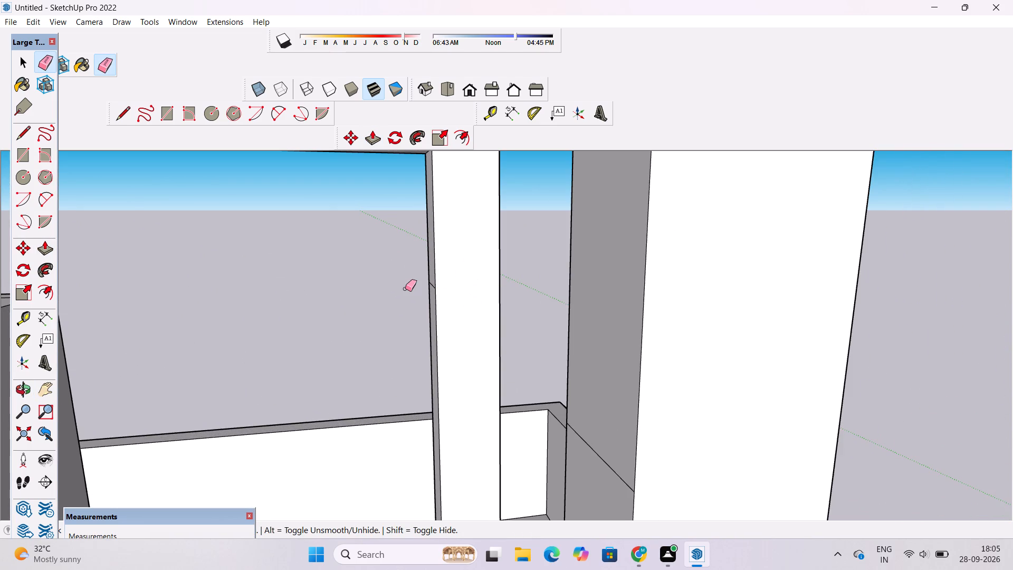
pyautogui.scroll(8, 405, 289)
pyautogui.moveTo(479, 267); pyautogui.dragTo(479, 292)
pyautogui.scroll(-13, 475, 251)
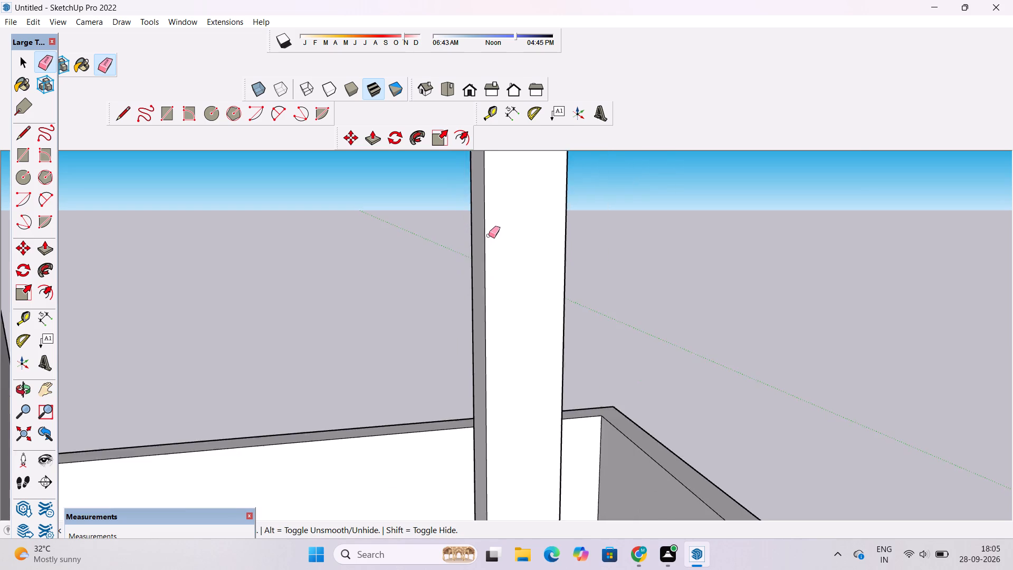
pyautogui.scroll(-3, 489, 235)
pyautogui.scroll(4, 529, 299)
pyautogui.moveTo(663, 221); pyautogui.dragTo(664, 246)
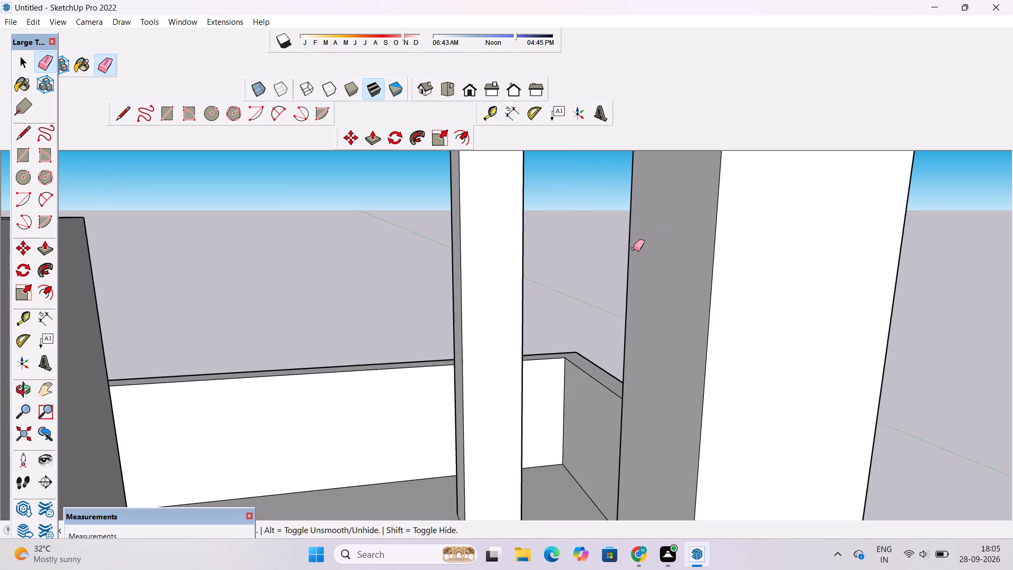
# Erase the remaining seam lines on the outer and band-side faces of both rooftop posts.
pyautogui.press('o')
pyautogui.scroll(-7, 617, 258)
pyautogui.moveTo(802, 267); pyautogui.dragTo(241, 269)
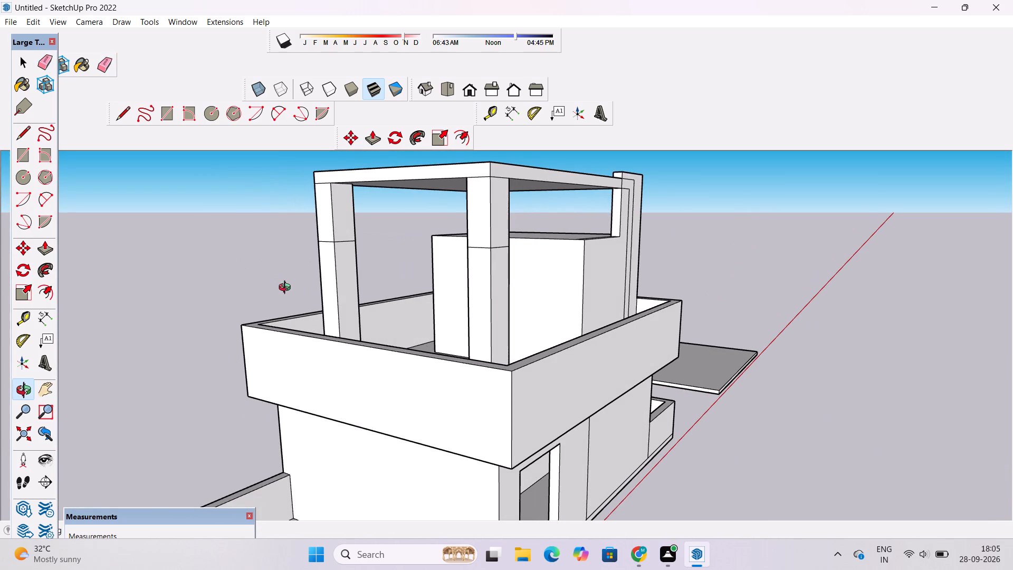
pyautogui.press('e')
pyautogui.scroll(5, 340, 300)
pyautogui.moveTo(345, 194); pyautogui.dragTo(348, 211)
pyautogui.moveTo(321, 197); pyautogui.dragTo(321, 207)
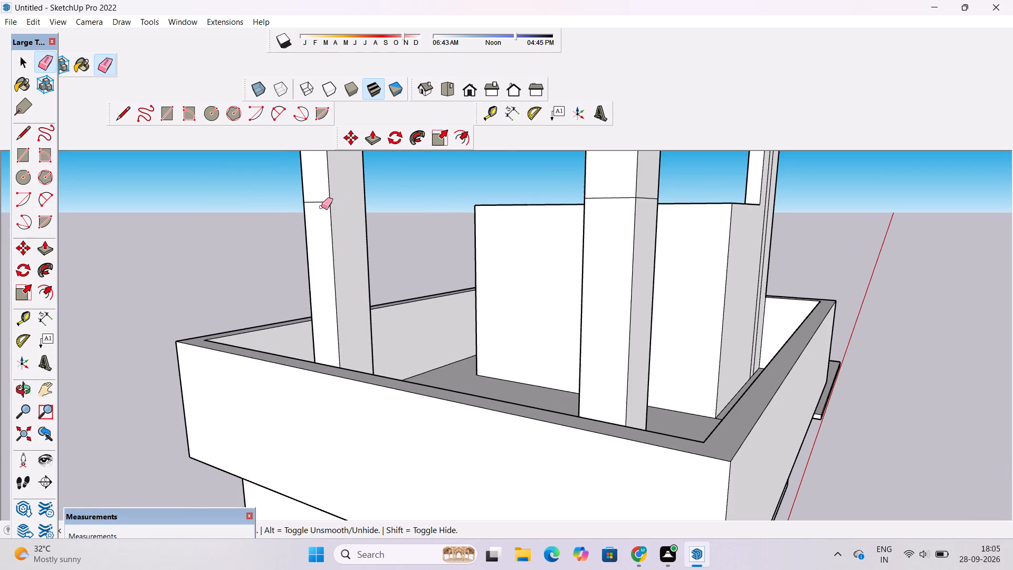
pyautogui.moveTo(321, 207); pyautogui.dragTo(321, 214)
pyautogui.scroll(-5, 321, 224)
pyautogui.scroll(3, 526, 219)
pyautogui.moveTo(499, 208); pyautogui.dragTo(500, 233)
pyautogui.moveTo(464, 204); pyautogui.dragTo(465, 230)
# Examine the cleaned posts, canopy, slab and rooftop block from several sides.
pyautogui.press('o')
pyautogui.scroll(-7, 465, 239)
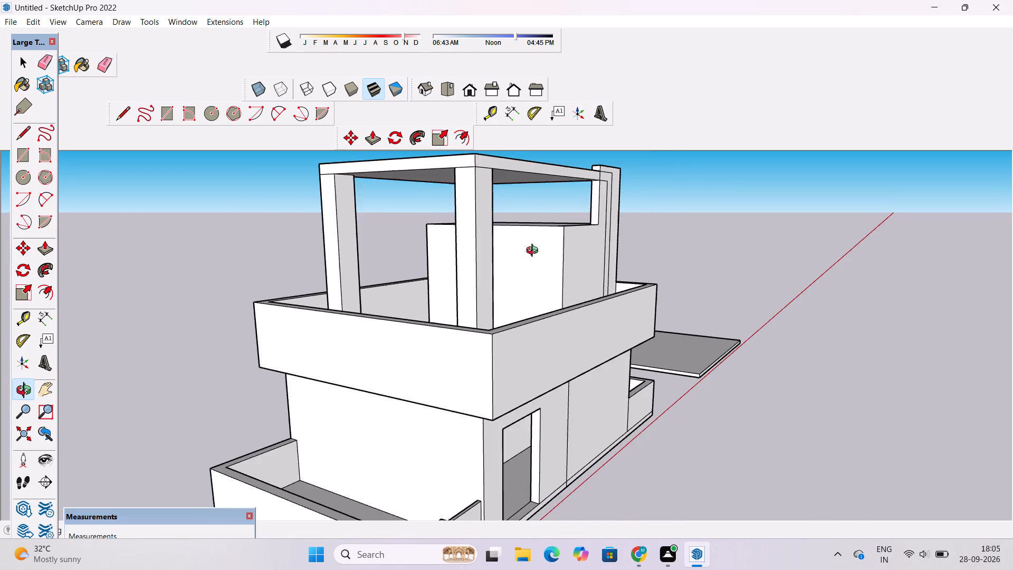
pyautogui.moveTo(534, 252); pyautogui.dragTo(439, 274)
pyautogui.scroll(-6, 482, 240)
pyautogui.moveTo(591, 243); pyautogui.dragTo(502, 242)
pyautogui.scroll(2, 557, 229)
pyautogui.keyDown('shift'); pyautogui.moveTo(580, 219); pyautogui.dragTo(500, 239); pyautogui.keyUp('shift')
pyautogui.scroll(3, 498, 240)
pyautogui.moveTo(495, 244); pyautogui.dragTo(424, 261)
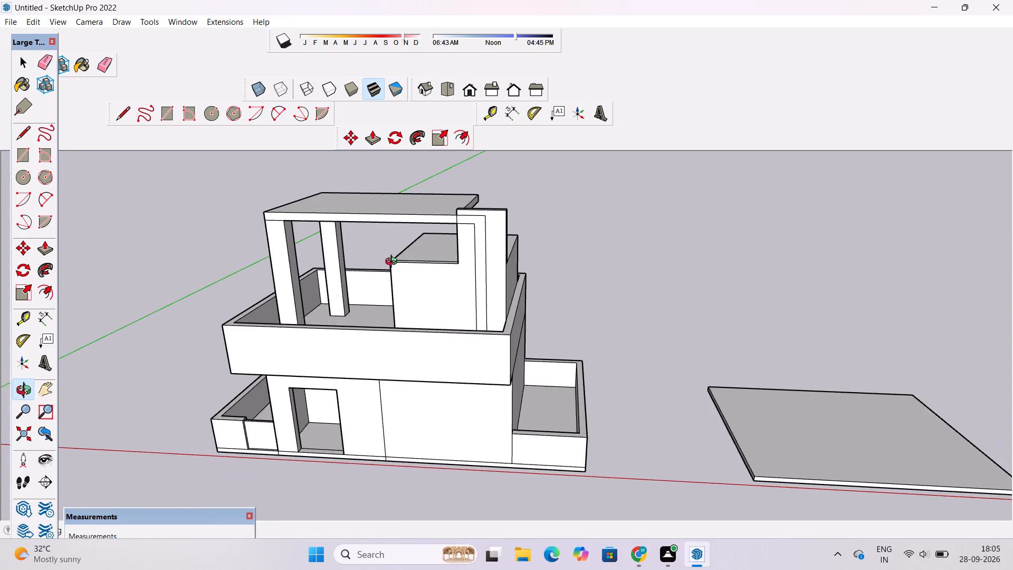
pyautogui.scroll(3, 394, 263)
pyautogui.moveTo(383, 268); pyautogui.dragTo(447, 279)
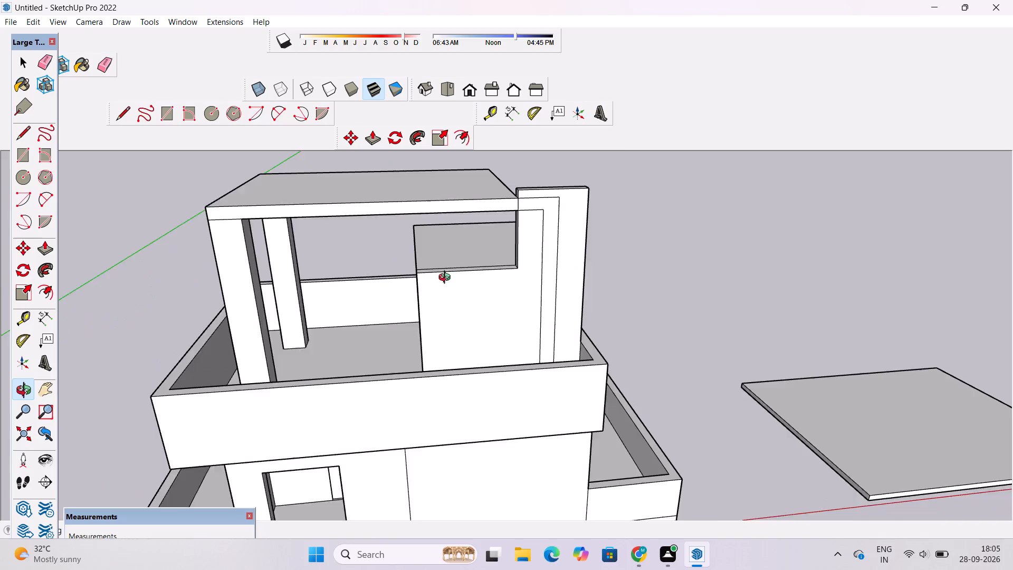
pyautogui.moveTo(447, 279); pyautogui.dragTo(590, 258)
pyautogui.scroll(2, 590, 254)
pyautogui.moveTo(575, 258); pyautogui.dragTo(426, 291)
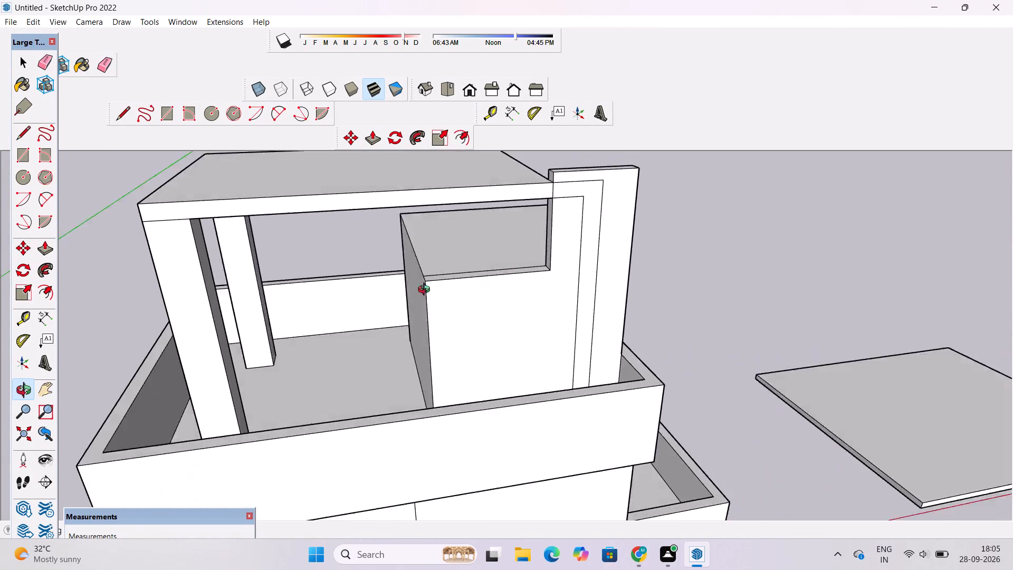
pyautogui.moveTo(426, 291); pyautogui.dragTo(394, 298)
pyautogui.scroll(3, 439, 282)
pyautogui.moveTo(477, 278); pyautogui.dragTo(214, 314)
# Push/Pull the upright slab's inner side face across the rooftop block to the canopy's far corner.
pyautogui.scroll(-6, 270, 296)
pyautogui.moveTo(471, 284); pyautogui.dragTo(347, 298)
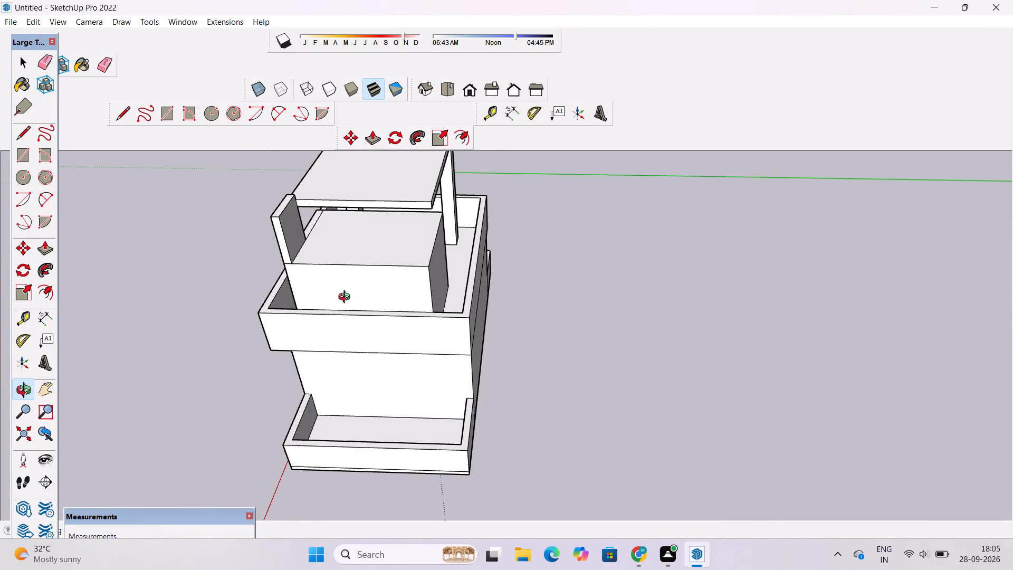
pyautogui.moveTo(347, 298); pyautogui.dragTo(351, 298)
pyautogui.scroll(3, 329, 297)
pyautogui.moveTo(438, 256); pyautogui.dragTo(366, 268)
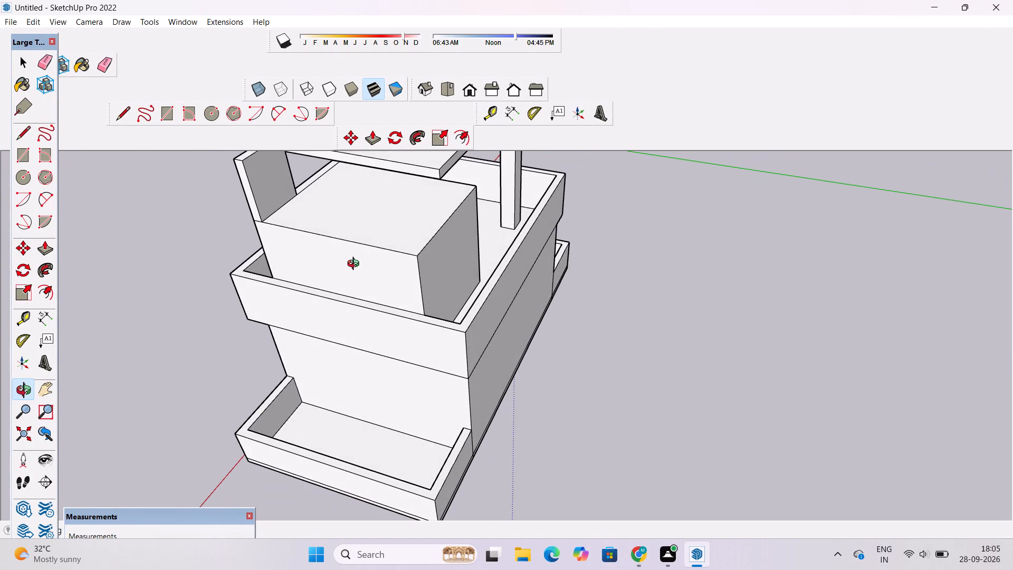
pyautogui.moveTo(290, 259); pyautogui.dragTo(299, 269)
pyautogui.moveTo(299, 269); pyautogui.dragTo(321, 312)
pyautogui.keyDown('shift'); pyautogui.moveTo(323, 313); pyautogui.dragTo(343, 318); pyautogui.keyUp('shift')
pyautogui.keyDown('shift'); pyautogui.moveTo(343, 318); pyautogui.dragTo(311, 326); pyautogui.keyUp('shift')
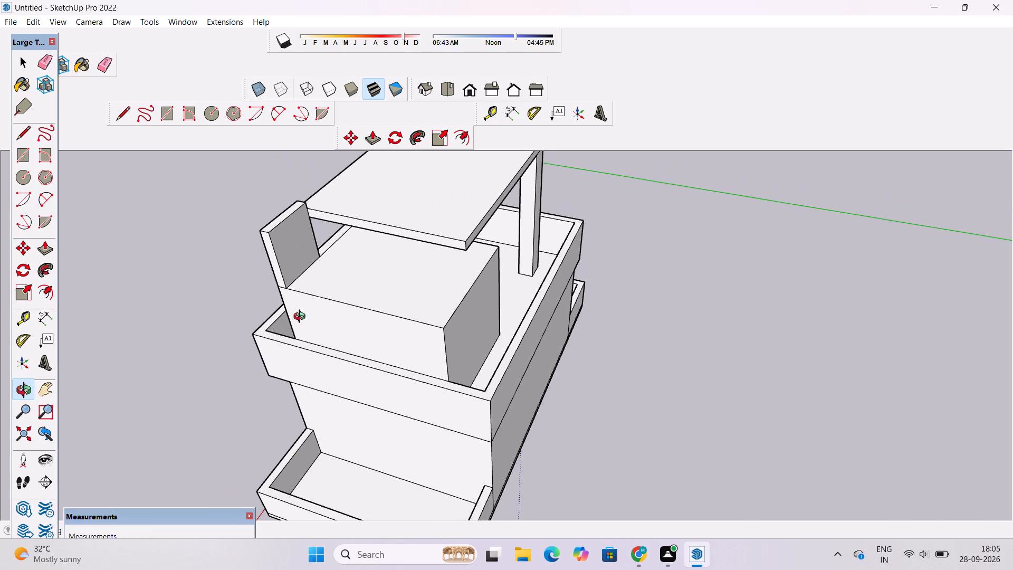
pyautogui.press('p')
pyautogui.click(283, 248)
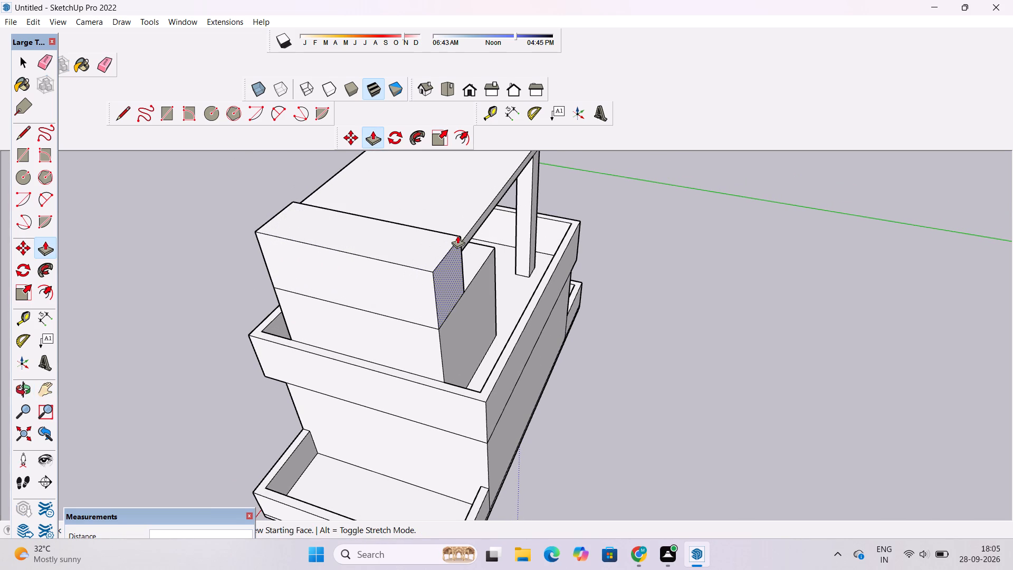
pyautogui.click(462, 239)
# Examine how the extended slab meets the canopy and the rooftop block, viewing mainly from the band side.
pyautogui.press('o')
pyautogui.scroll(-6, 462, 239)
pyautogui.moveTo(313, 293); pyautogui.dragTo(443, 318)
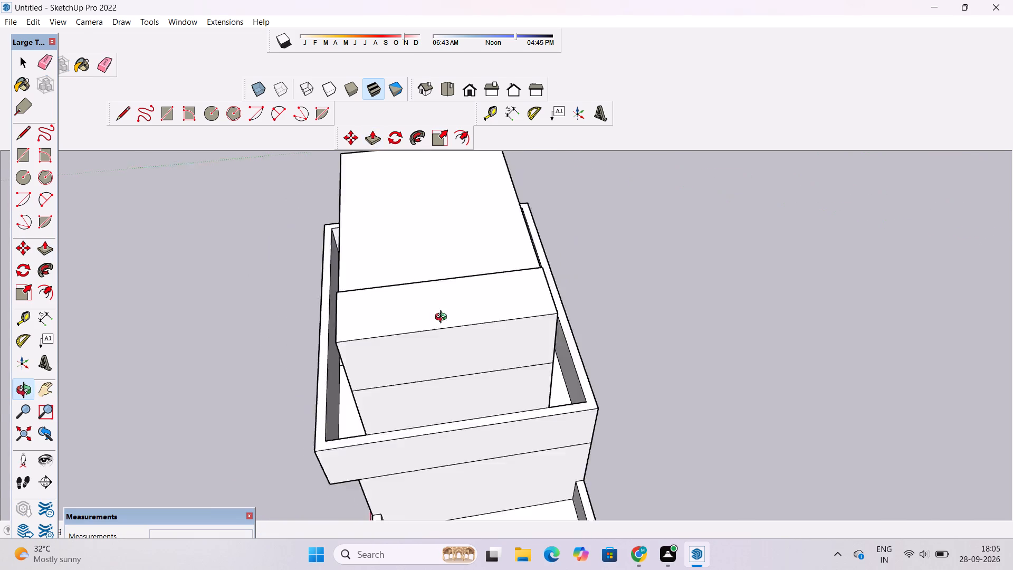
pyautogui.moveTo(443, 318); pyautogui.dragTo(770, 251)
pyautogui.scroll(-2, 767, 201)
pyautogui.scroll(1, 688, 262)
pyautogui.moveTo(684, 263); pyautogui.dragTo(701, 166)
pyautogui.scroll(3, 601, 208)
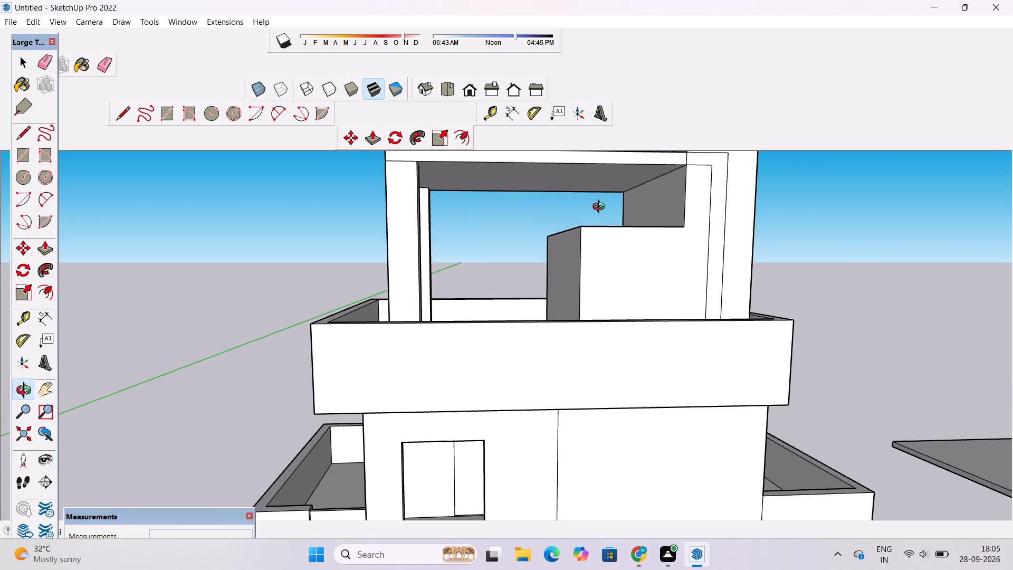
pyautogui.keyDown('shift'); pyautogui.moveTo(601, 208); pyautogui.dragTo(488, 234); pyautogui.keyUp('shift')
pyautogui.moveTo(459, 252); pyautogui.dragTo(617, 260)
pyautogui.keyDown('shift'); pyautogui.moveTo(617, 213); pyautogui.dragTo(517, 252); pyautogui.keyUp('shift')
pyautogui.scroll(3, 487, 267)
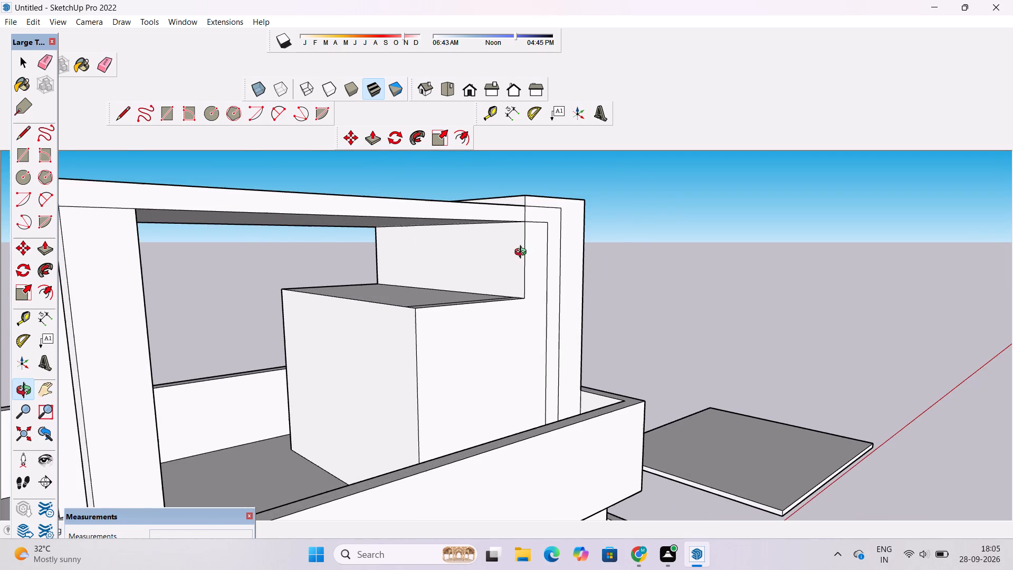
pyautogui.moveTo(523, 253); pyautogui.dragTo(443, 272)
pyautogui.moveTo(459, 304); pyautogui.dragTo(456, 336)
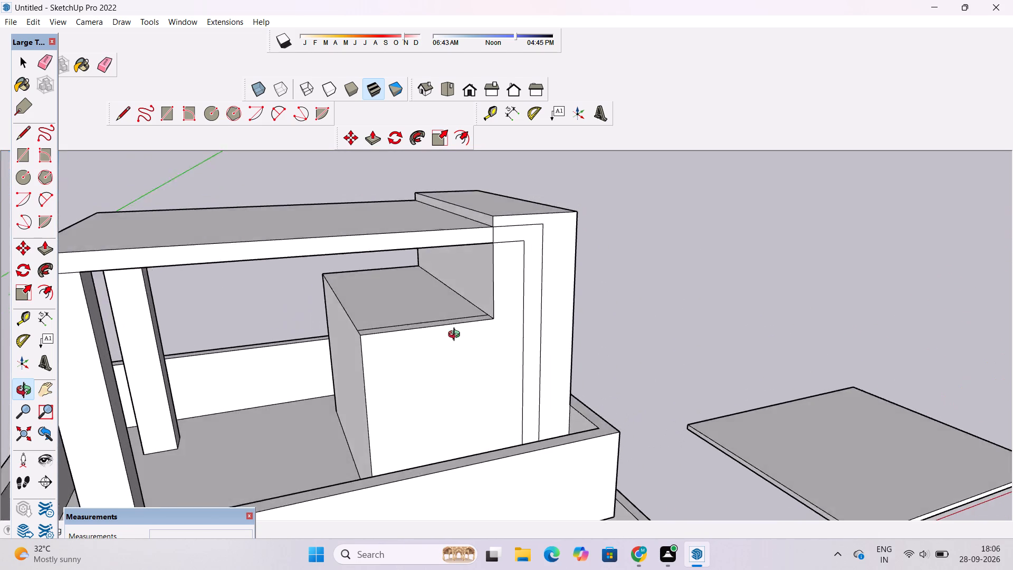
pyautogui.moveTo(456, 336); pyautogui.dragTo(421, 372)
pyautogui.scroll(3, 367, 353)
pyautogui.moveTo(360, 368); pyautogui.dragTo(424, 315)
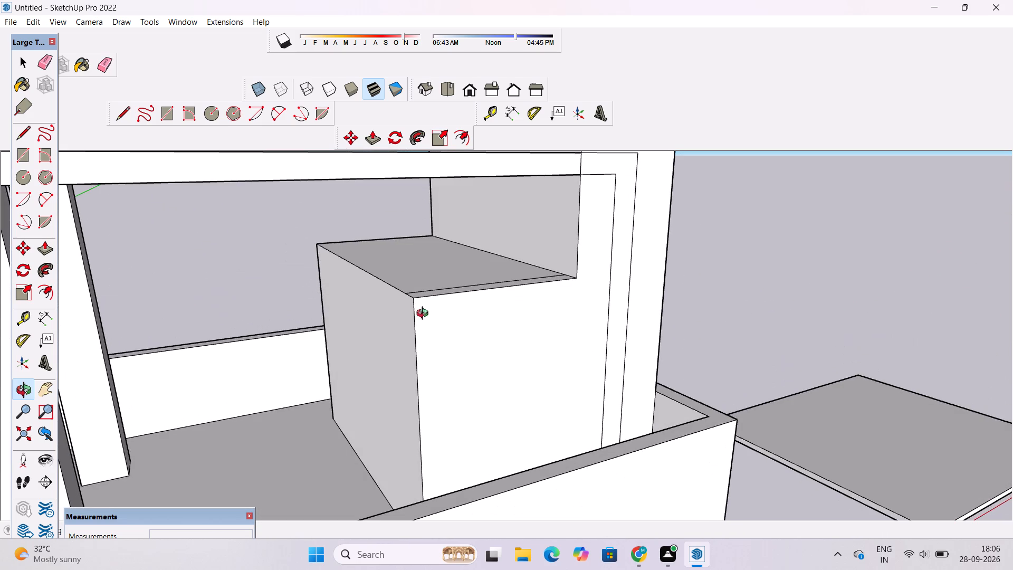
pyautogui.keyDown('shift'); pyautogui.moveTo(425, 316); pyautogui.dragTo(343, 365); pyautogui.keyUp('shift')
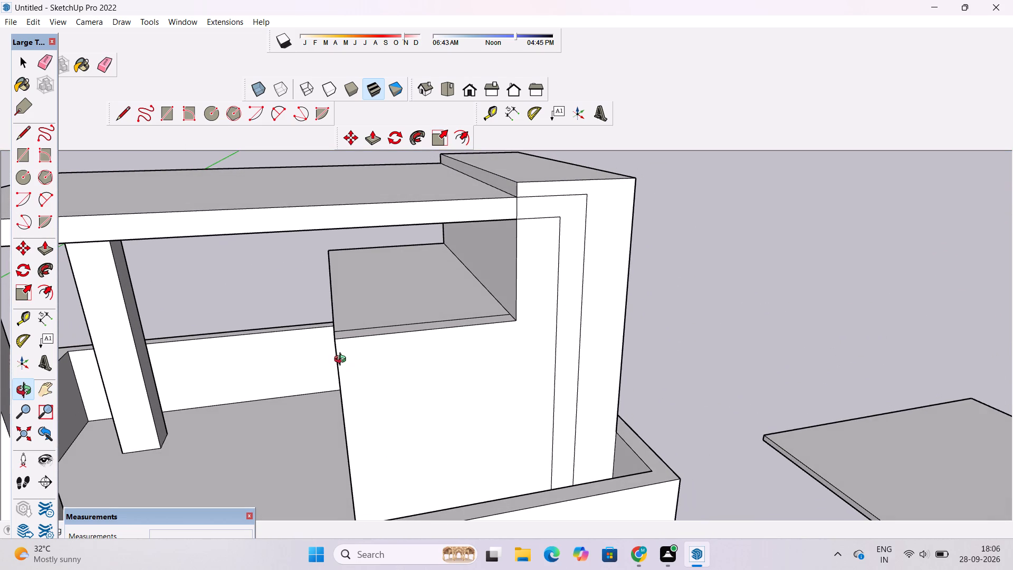
pyautogui.moveTo(385, 374); pyautogui.dragTo(378, 365)
pyautogui.keyDown('shift'); pyautogui.moveTo(380, 318); pyautogui.dragTo(413, 387); pyautogui.keyUp('shift')
pyautogui.moveTo(413, 387); pyautogui.dragTo(367, 360)
pyautogui.keyDown('shift'); pyautogui.moveTo(386, 346); pyautogui.dragTo(405, 358); pyautogui.keyUp('shift')
# Push/Pull the thin slab's inner side face 26' 6" across the rooftop block to the block's far corner.
pyautogui.press('p')
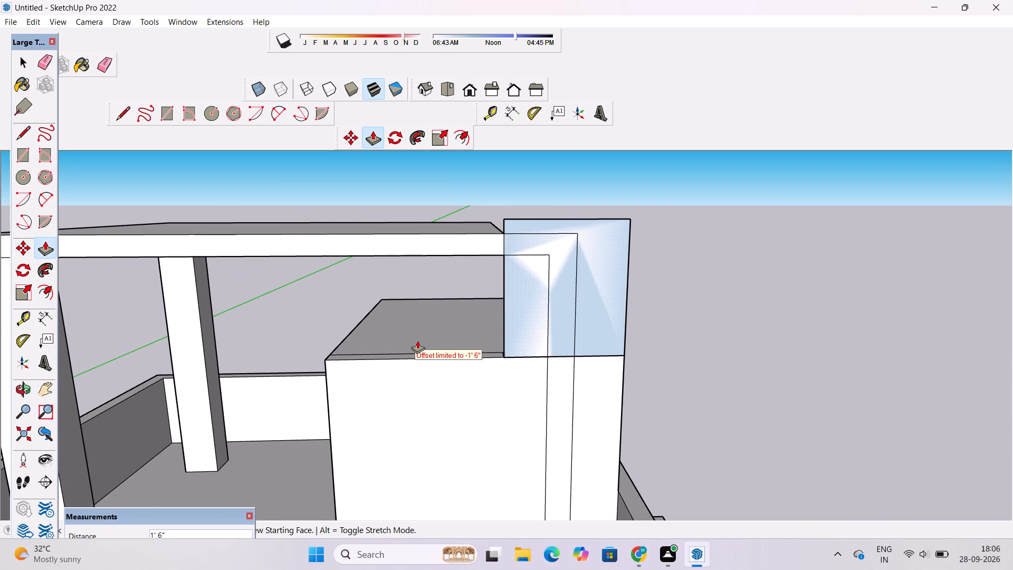
pyautogui.press('space')
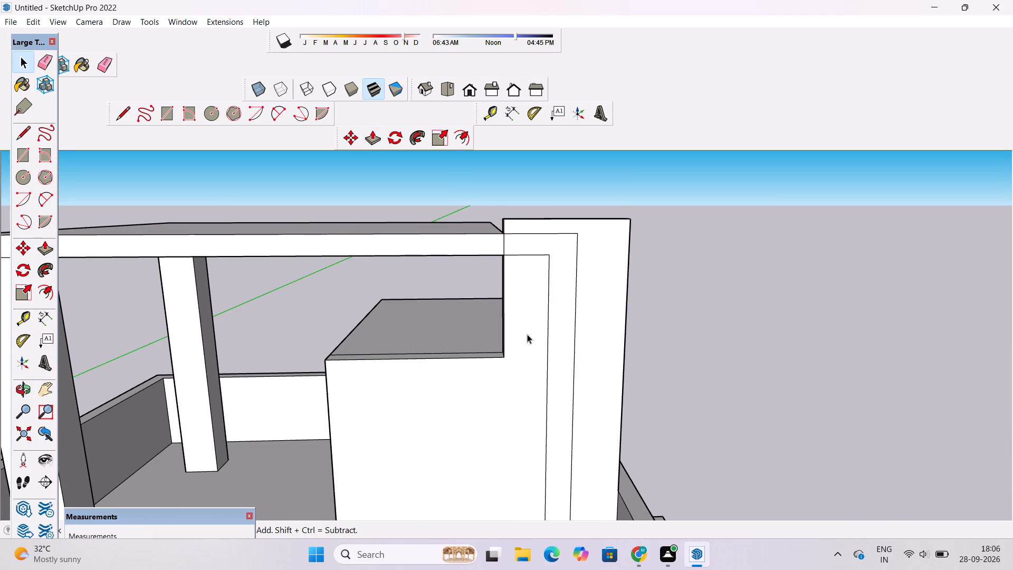
pyautogui.press('o')
pyautogui.moveTo(453, 350); pyautogui.dragTo(424, 370)
pyautogui.moveTo(604, 316); pyautogui.dragTo(171, 396)
pyautogui.press('p')
pyautogui.click(307, 264)
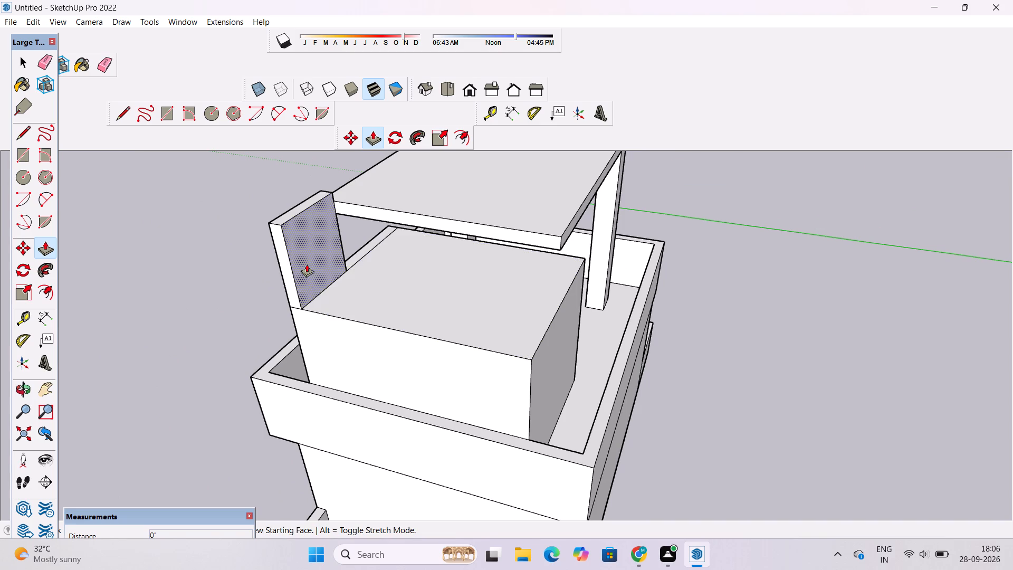
pyautogui.click(532, 364)
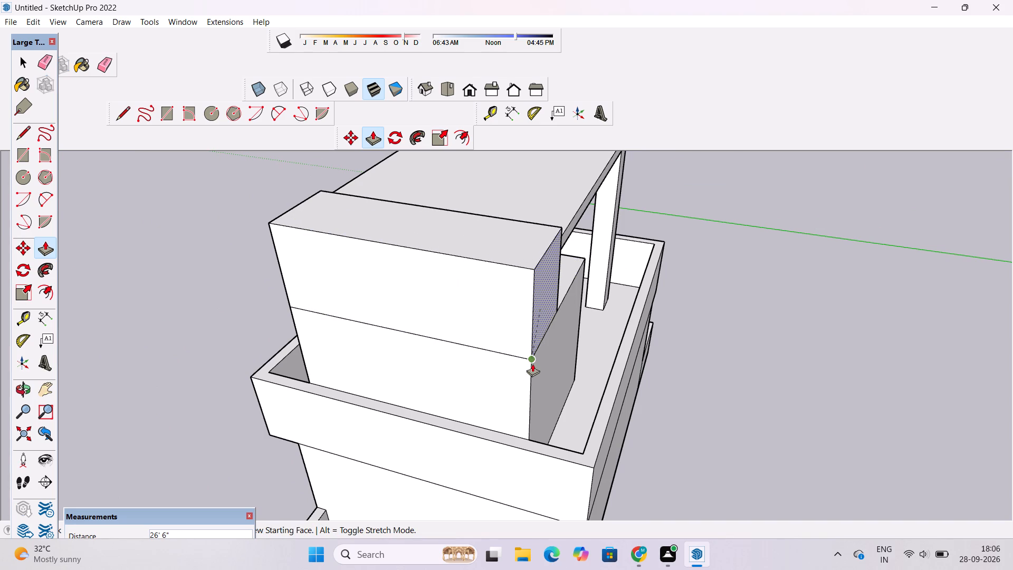
# Examine the house and the widened slab from the door side.
pyautogui.press('o')
pyautogui.scroll(-6, 521, 363)
pyautogui.moveTo(358, 372); pyautogui.dragTo(770, 262)
pyautogui.moveTo(567, 308); pyautogui.dragTo(696, 298)
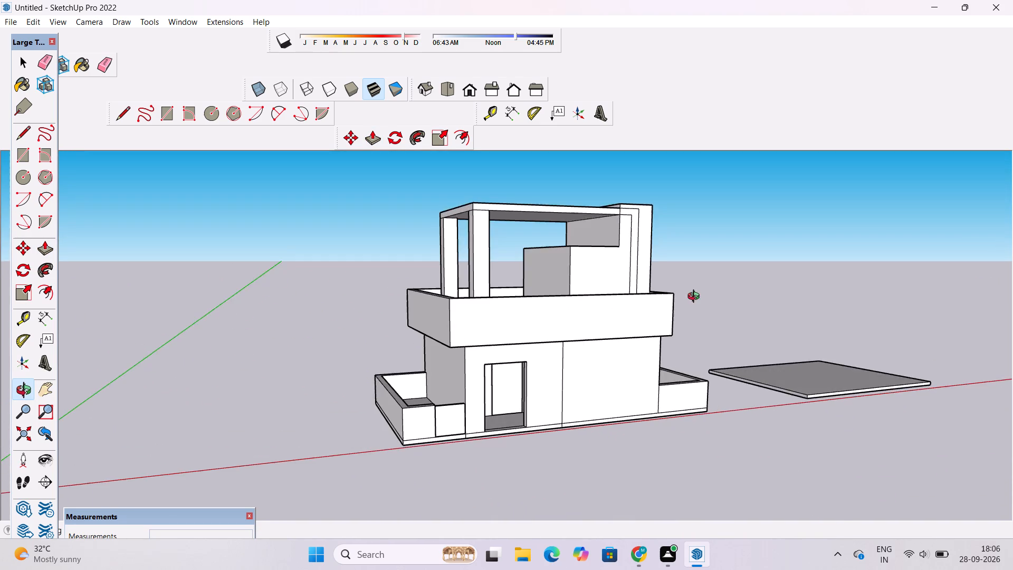
pyautogui.moveTo(696, 298); pyautogui.dragTo(695, 302)
pyautogui.keyDown('shift'); pyautogui.moveTo(577, 271); pyautogui.dragTo(547, 319); pyautogui.keyUp('shift')
pyautogui.moveTo(546, 315); pyautogui.dragTo(583, 359)
pyautogui.scroll(4, 581, 319)
pyautogui.keyDown('shift'); pyautogui.moveTo(580, 315); pyautogui.dragTo(539, 318); pyautogui.keyUp('shift')
pyautogui.scroll(-5, 516, 316)
pyautogui.moveTo(514, 329); pyautogui.dragTo(525, 354)
# Push/Pull the narrow strip along the block's band-side top edge up 7' 6" to the canopy's underside.
pyautogui.scroll(9, 500, 284)
pyautogui.moveTo(508, 303); pyautogui.dragTo(514, 263)
pyautogui.keyDown('shift'); pyautogui.moveTo(513, 264); pyautogui.dragTo(452, 293); pyautogui.keyUp('shift')
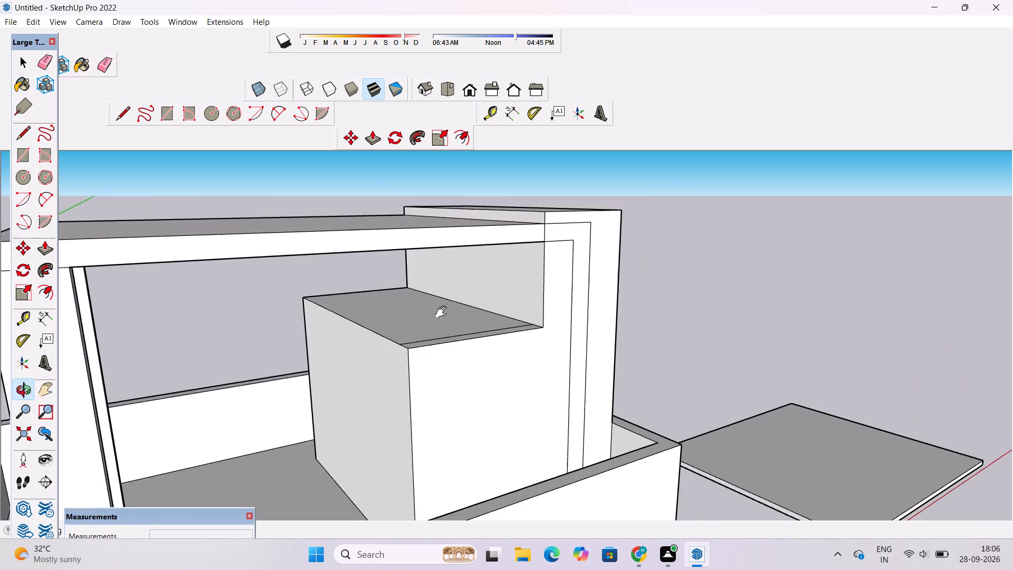
pyautogui.moveTo(453, 320); pyautogui.dragTo(515, 330)
pyautogui.scroll(3, 521, 324)
pyautogui.moveTo(521, 324); pyautogui.dragTo(494, 289)
pyautogui.keyDown('shift'); pyautogui.moveTo(492, 320); pyautogui.dragTo(501, 338); pyautogui.keyUp('shift')
pyautogui.press('p')
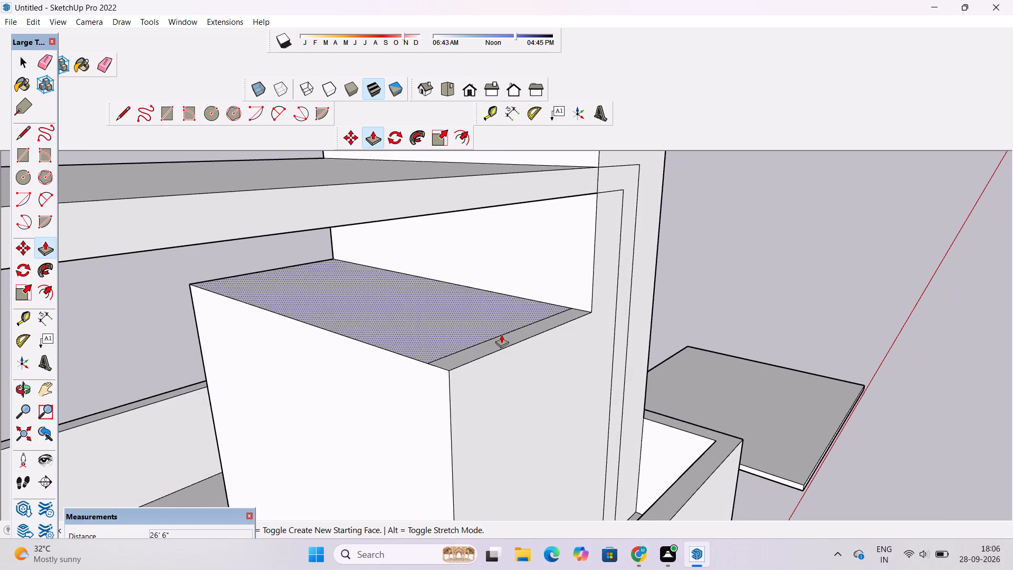
pyautogui.scroll(-4, 501, 335)
pyautogui.click(496, 338)
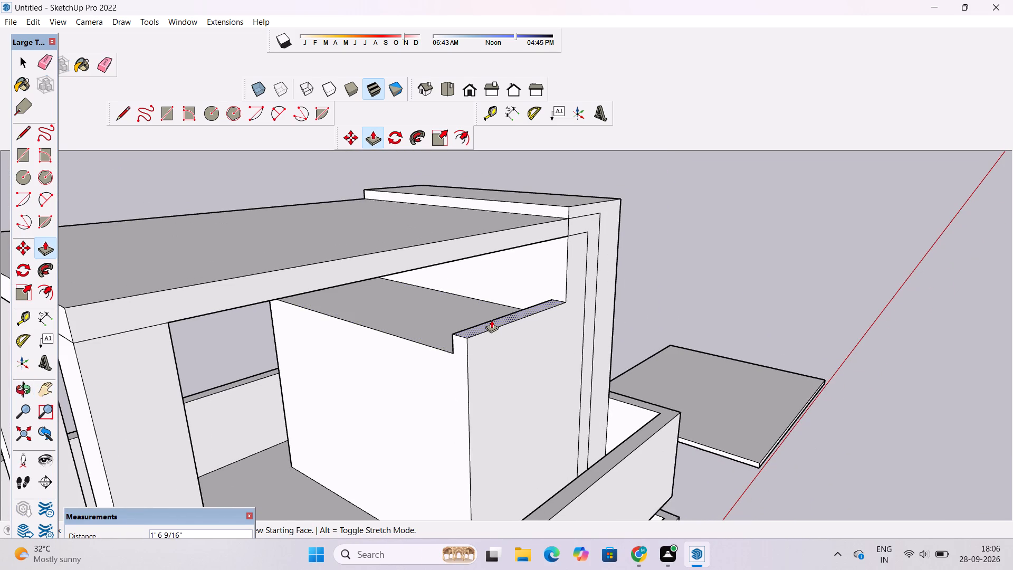
pyautogui.click(485, 253)
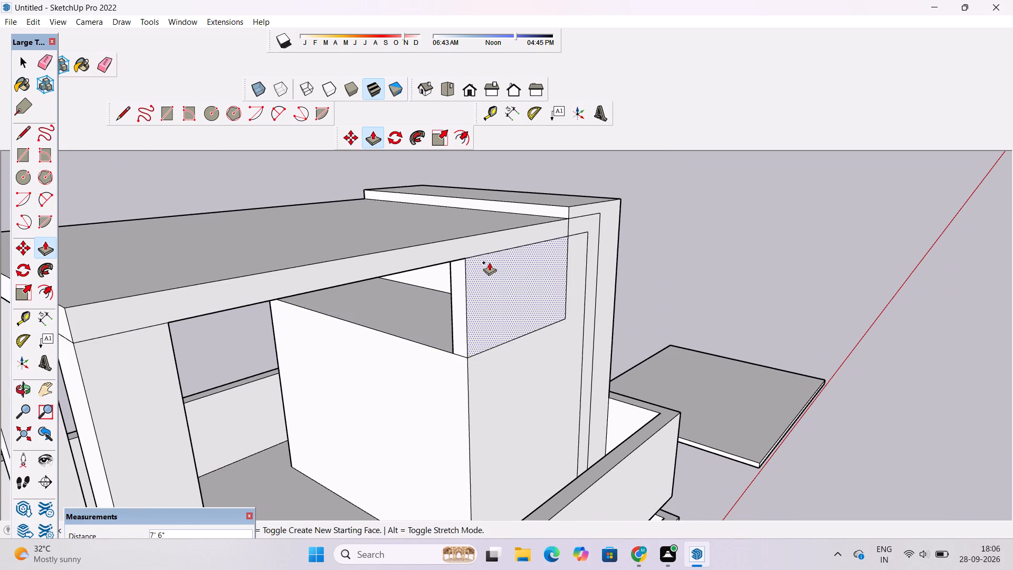
# Examine the raised strip wall and the opening beneath the canopy from the post side.
pyautogui.press('o')
pyautogui.scroll(-6, 489, 262)
pyautogui.moveTo(419, 308); pyautogui.dragTo(570, 236)
pyautogui.scroll(3, 453, 260)
pyautogui.moveTo(448, 260); pyautogui.dragTo(525, 286)
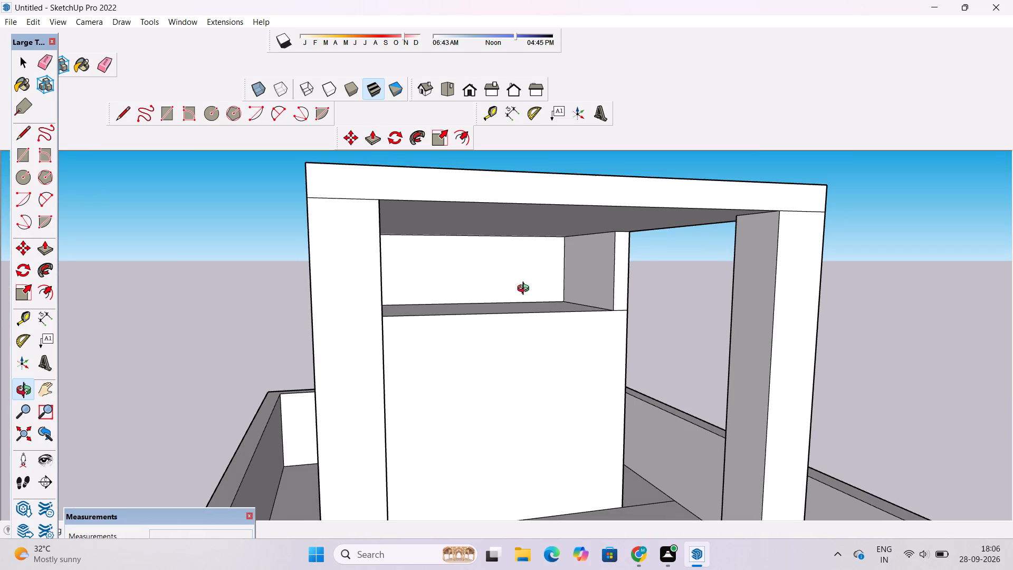
pyautogui.moveTo(508, 293); pyautogui.dragTo(368, 309)
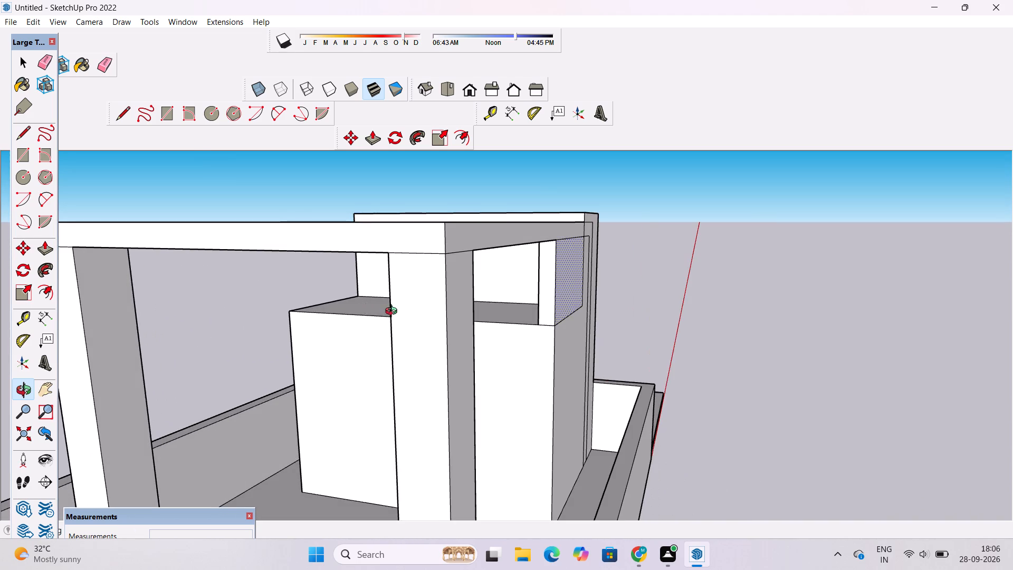
pyautogui.moveTo(394, 315); pyautogui.dragTo(329, 328)
pyautogui.moveTo(309, 329); pyautogui.dragTo(395, 278)
pyautogui.scroll(1, 377, 280)
pyautogui.moveTo(383, 318); pyautogui.dragTo(396, 389)
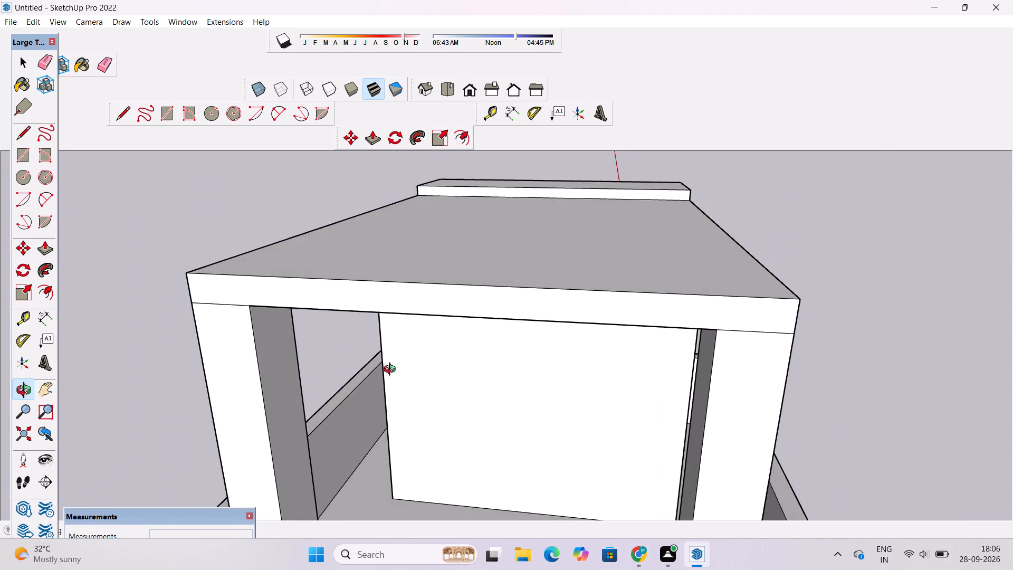
# Place a guide 1.5' inside the rooftop block's top side edge opposite the band-side wall.
pyautogui.scroll(8, 390, 366)
pyautogui.moveTo(388, 313); pyautogui.dragTo(394, 338)
pyautogui.moveTo(393, 368); pyautogui.dragTo(395, 267)
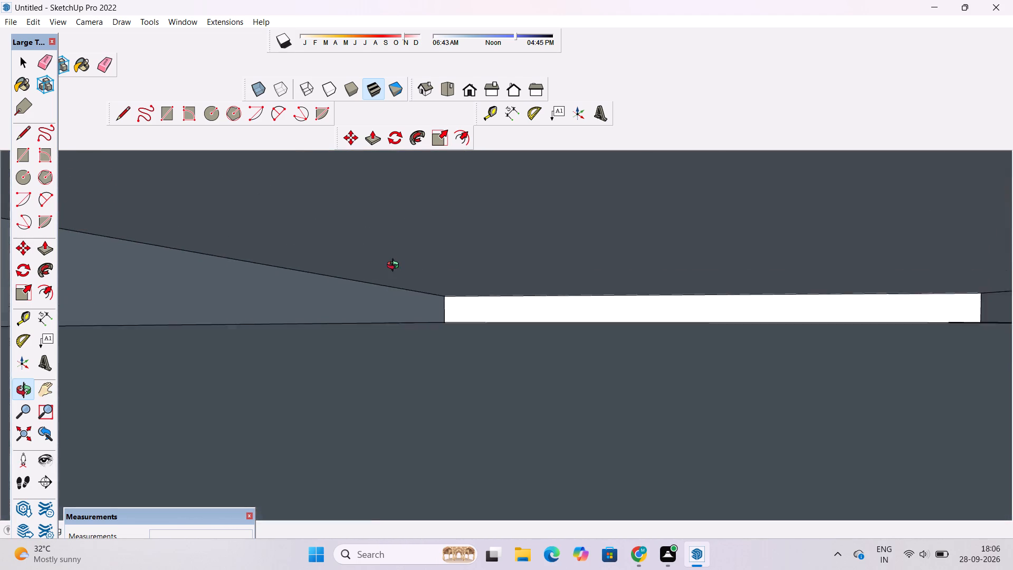
pyautogui.moveTo(395, 267); pyautogui.dragTo(395, 269)
pyautogui.click(395, 267)
pyautogui.scroll(-5, 395, 265)
pyautogui.keyDown('shift'); pyautogui.moveTo(429, 360); pyautogui.dragTo(375, 237); pyautogui.keyUp('shift')
pyautogui.moveTo(401, 306); pyautogui.dragTo(414, 353)
pyautogui.press('t')
pyautogui.scroll(-6, 409, 335)
pyautogui.press('o')
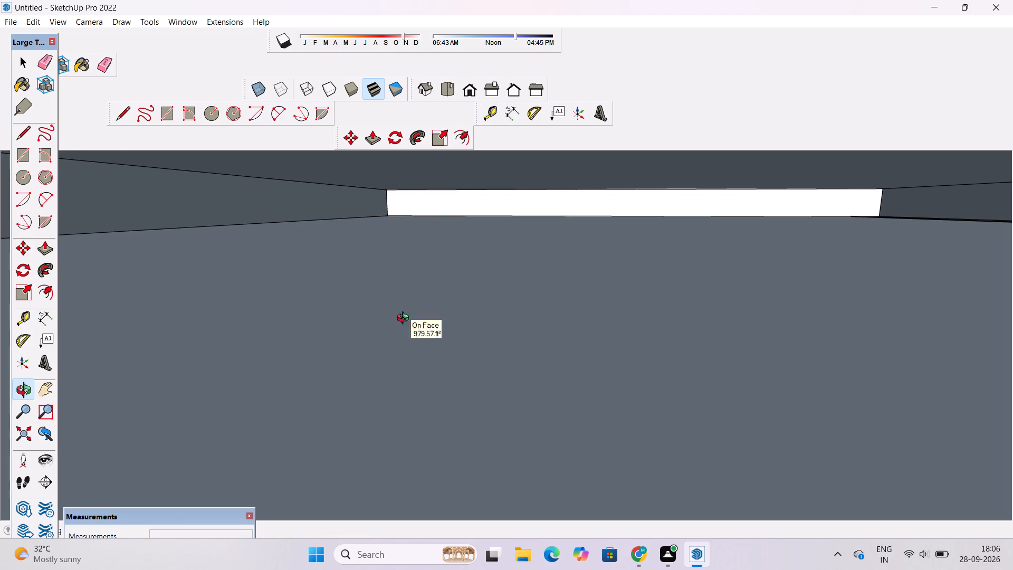
pyautogui.moveTo(413, 388); pyautogui.dragTo(413, 313)
pyautogui.keyDown('shift'); pyautogui.moveTo(413, 379); pyautogui.dragTo(412, 319); pyautogui.keyUp('shift')
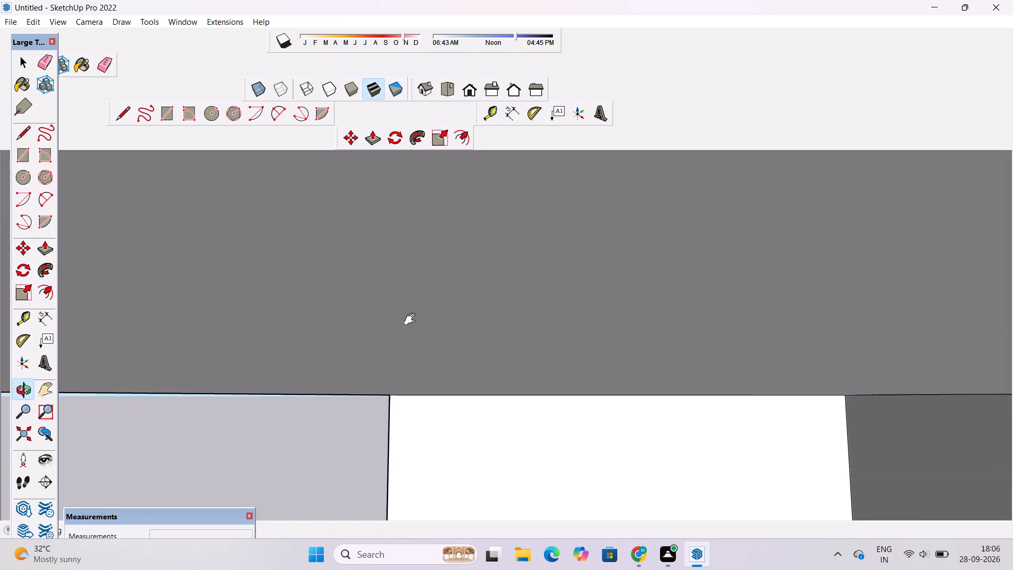
pyautogui.keyDown('shift'); pyautogui.moveTo(412, 319); pyautogui.dragTo(412, 310); pyautogui.keyUp('shift')
pyautogui.scroll(-6, 412, 310)
pyautogui.keyDown('shift'); pyautogui.moveTo(442, 435); pyautogui.dragTo(419, 306); pyautogui.keyUp('shift')
pyautogui.moveTo(417, 373); pyautogui.dragTo(417, 397)
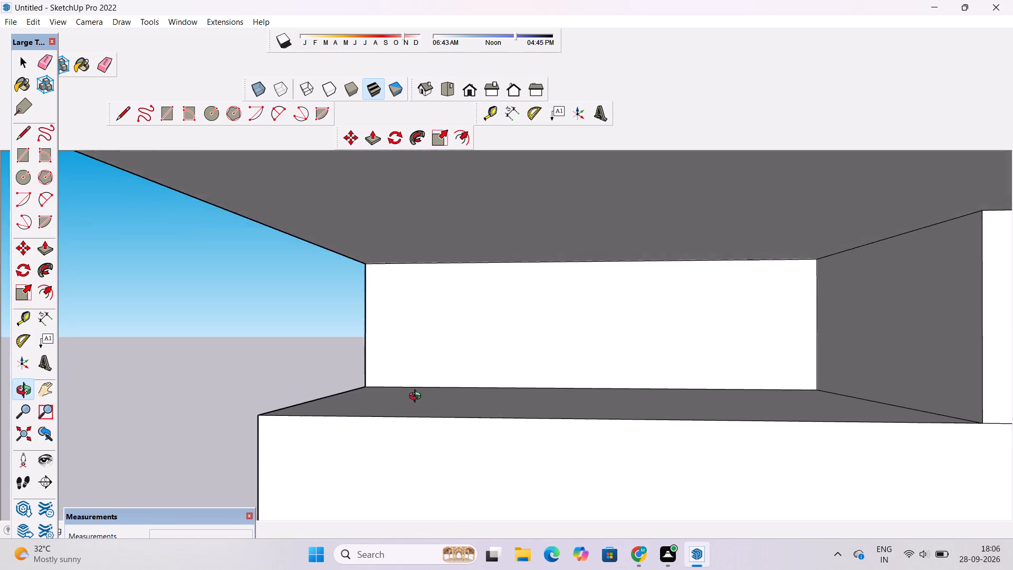
pyautogui.moveTo(417, 397); pyautogui.dragTo(417, 416)
pyautogui.scroll(8, 349, 415)
pyautogui.press('t')
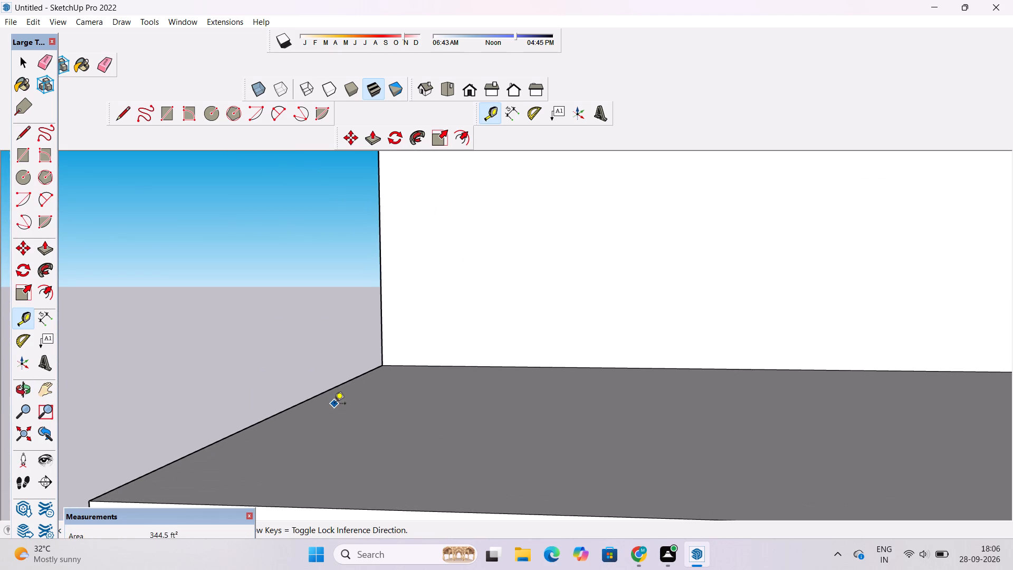
pyautogui.click(305, 403)
pyautogui.write("1.5'")
pyautogui.press('Return')
# Draw a line along the guide across the block's top, from the far wall to the front edge.
pyautogui.press('l')
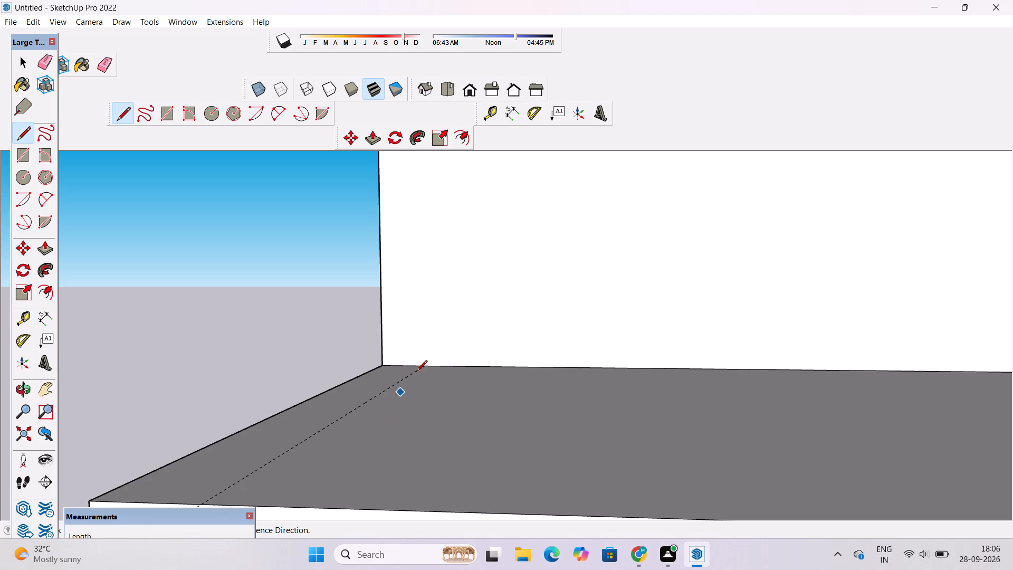
pyautogui.scroll(-3, 405, 387)
pyautogui.scroll(1, 367, 401)
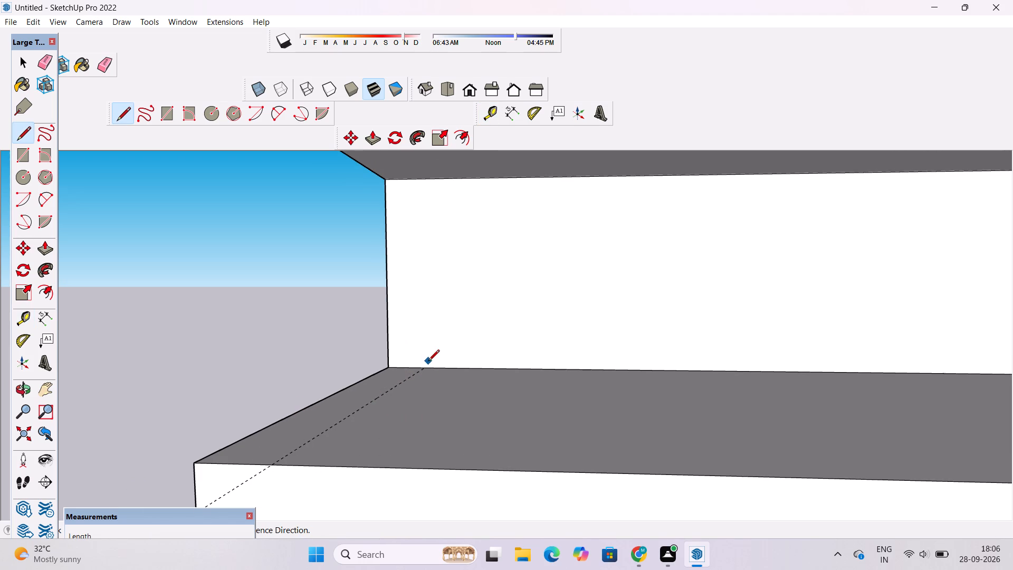
pyautogui.click(424, 369)
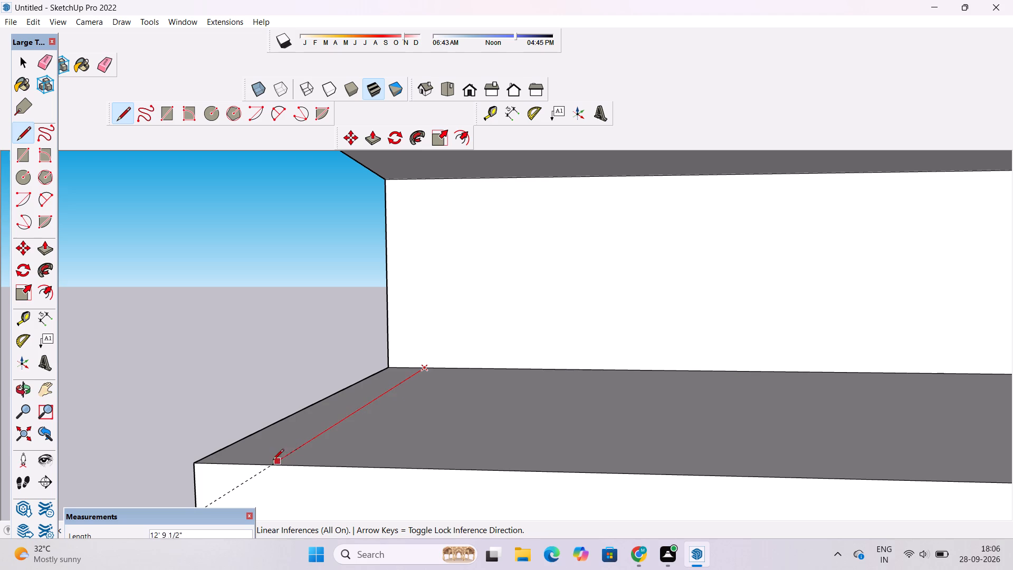
pyautogui.click(272, 464)
pyautogui.press('space')
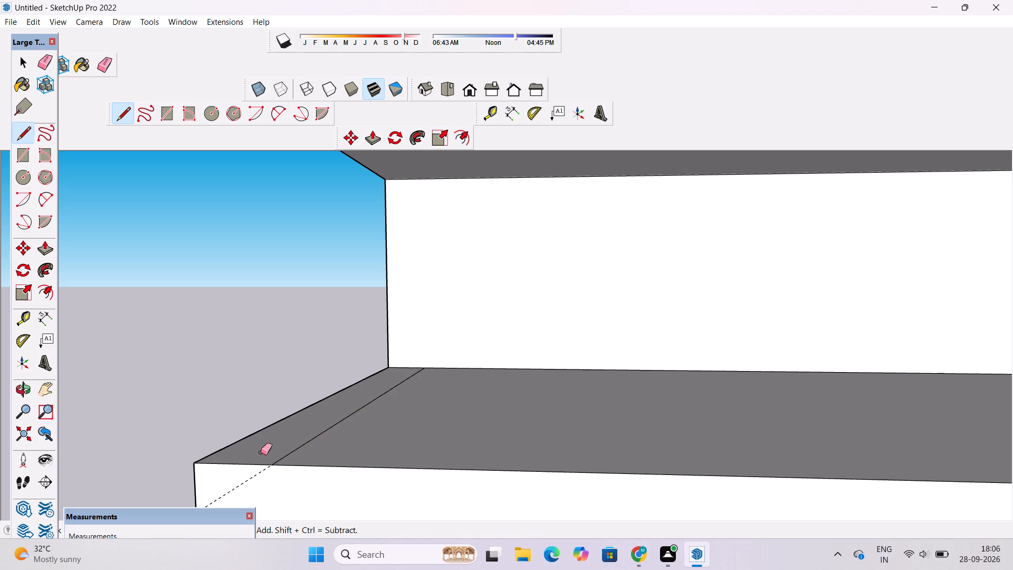
# Erase the leftover guide beside the block's top.
pyautogui.press('e')
pyautogui.scroll(-6, 219, 378)
pyautogui.scroll(3, 198, 410)
pyautogui.click(190, 394)
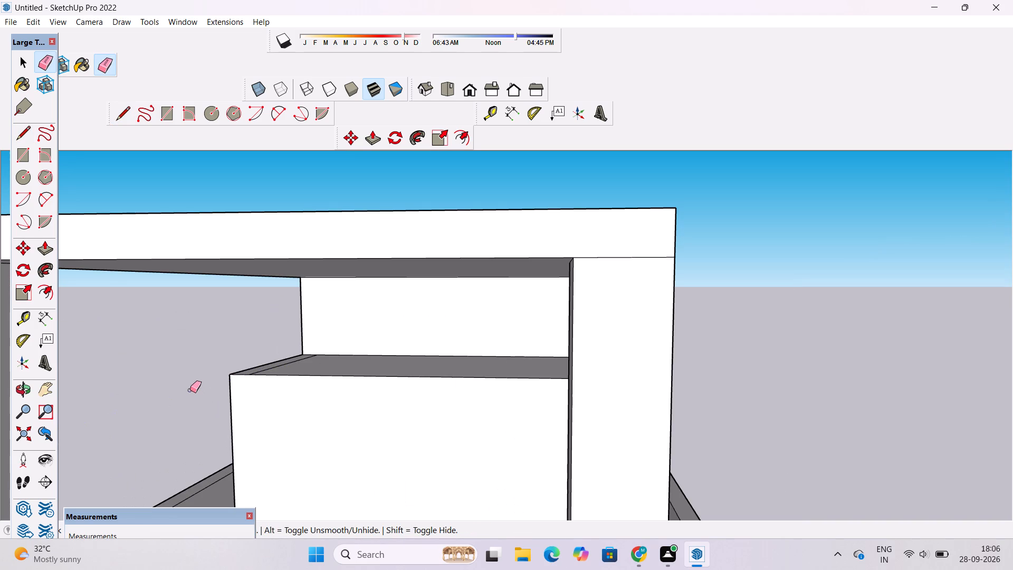
# Push/Pull the narrow strip along the block's top edge opposite the band side up 7' 6" to the canopy's underside.
pyautogui.press('o')
pyautogui.scroll(-5, 194, 388)
pyautogui.moveTo(250, 395); pyautogui.dragTo(265, 417)
pyautogui.click(265, 417)
pyautogui.keyDown('shift'); pyautogui.moveTo(259, 419); pyautogui.dragTo(343, 401); pyautogui.keyUp('shift')
pyautogui.scroll(5, 286, 362)
pyautogui.keyDown('shift'); pyautogui.click(332, 386); pyautogui.keyUp('shift')
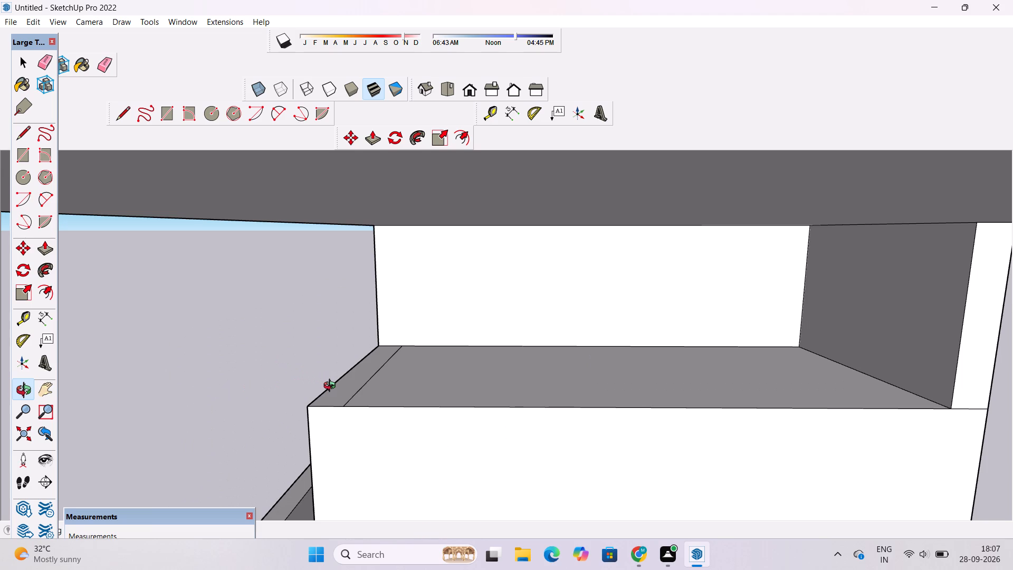
pyautogui.press('p')
pyautogui.click(341, 386)
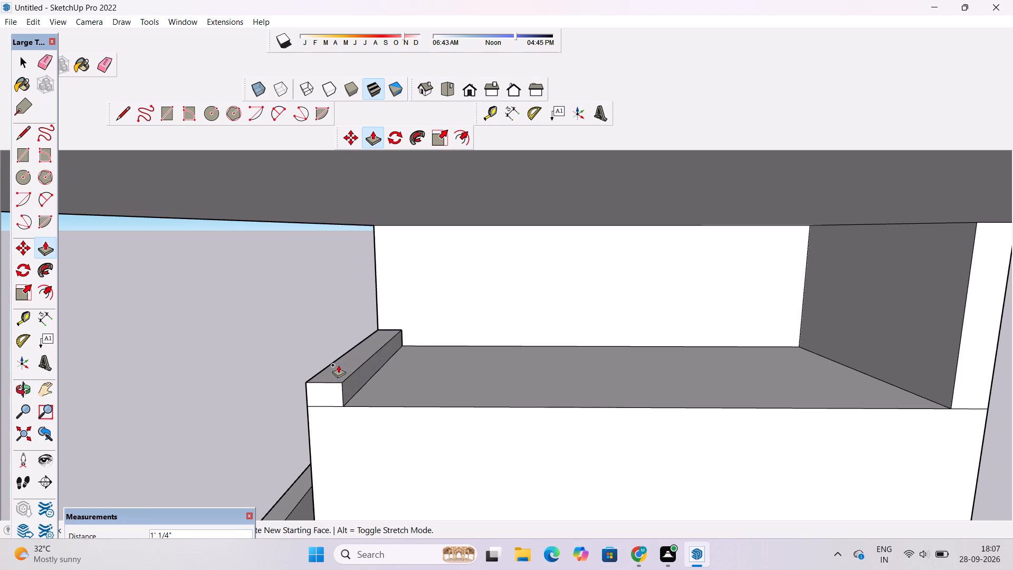
pyautogui.scroll(-3, 328, 282)
pyautogui.scroll(3, 338, 264)
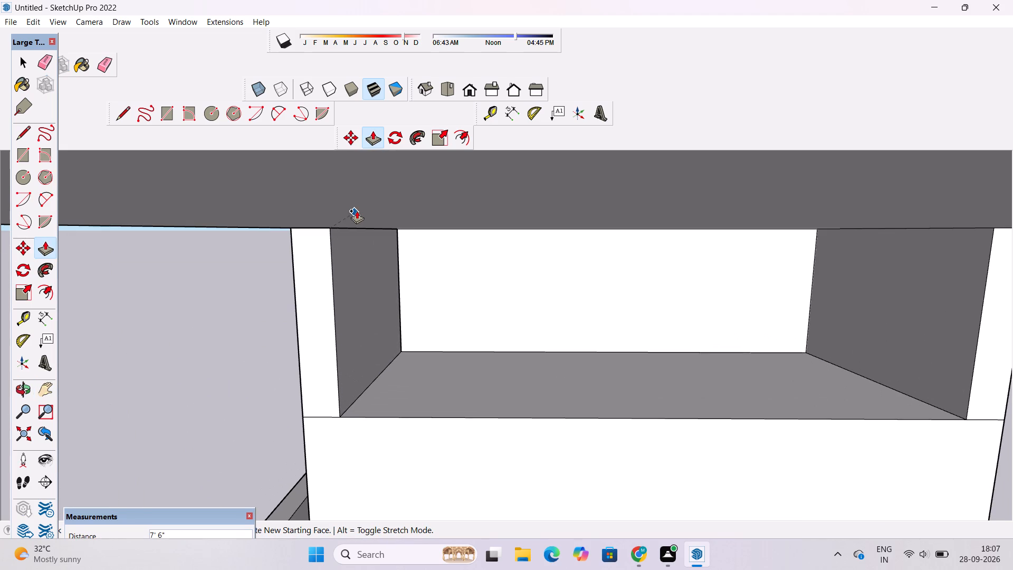
pyautogui.click(357, 211)
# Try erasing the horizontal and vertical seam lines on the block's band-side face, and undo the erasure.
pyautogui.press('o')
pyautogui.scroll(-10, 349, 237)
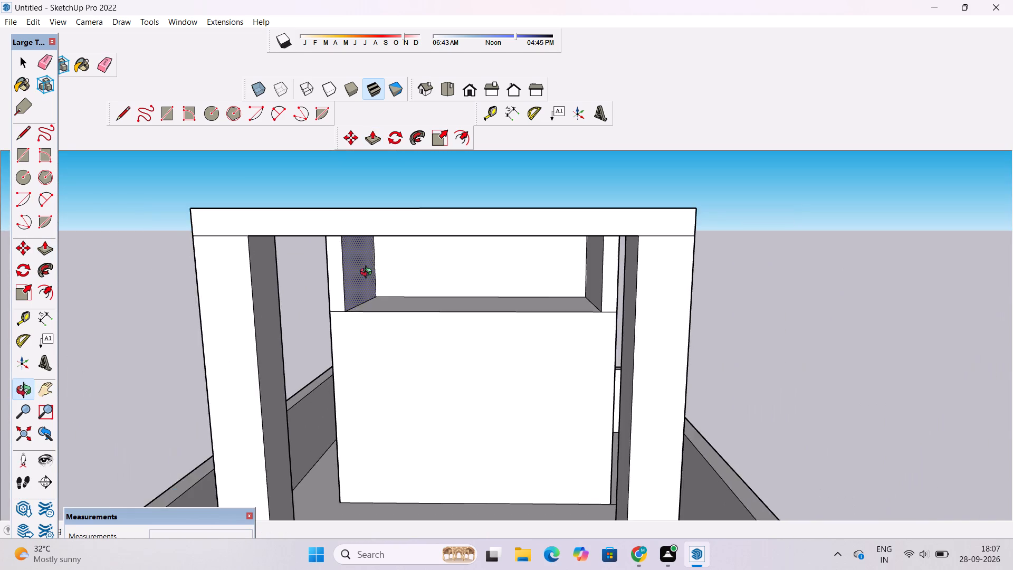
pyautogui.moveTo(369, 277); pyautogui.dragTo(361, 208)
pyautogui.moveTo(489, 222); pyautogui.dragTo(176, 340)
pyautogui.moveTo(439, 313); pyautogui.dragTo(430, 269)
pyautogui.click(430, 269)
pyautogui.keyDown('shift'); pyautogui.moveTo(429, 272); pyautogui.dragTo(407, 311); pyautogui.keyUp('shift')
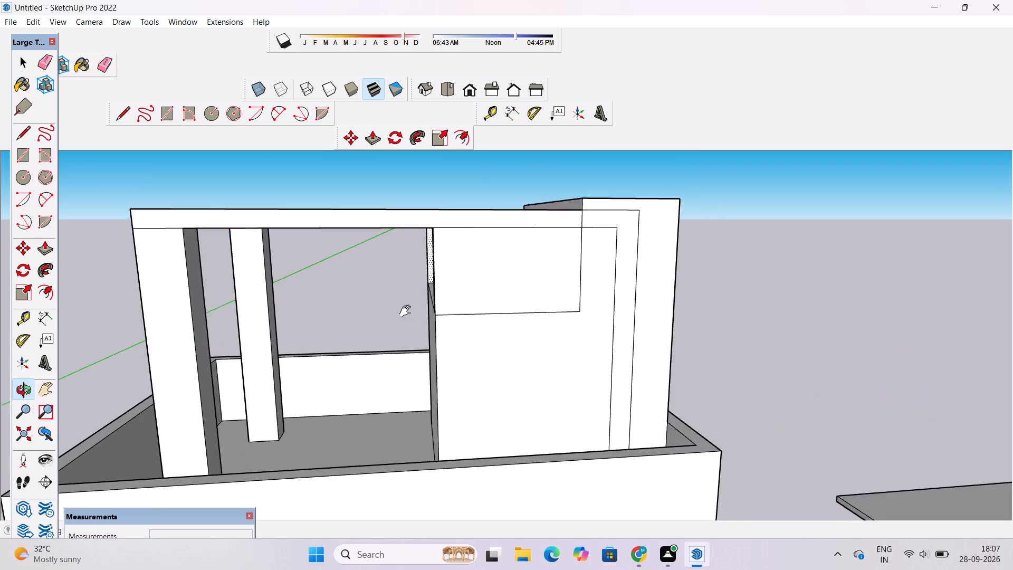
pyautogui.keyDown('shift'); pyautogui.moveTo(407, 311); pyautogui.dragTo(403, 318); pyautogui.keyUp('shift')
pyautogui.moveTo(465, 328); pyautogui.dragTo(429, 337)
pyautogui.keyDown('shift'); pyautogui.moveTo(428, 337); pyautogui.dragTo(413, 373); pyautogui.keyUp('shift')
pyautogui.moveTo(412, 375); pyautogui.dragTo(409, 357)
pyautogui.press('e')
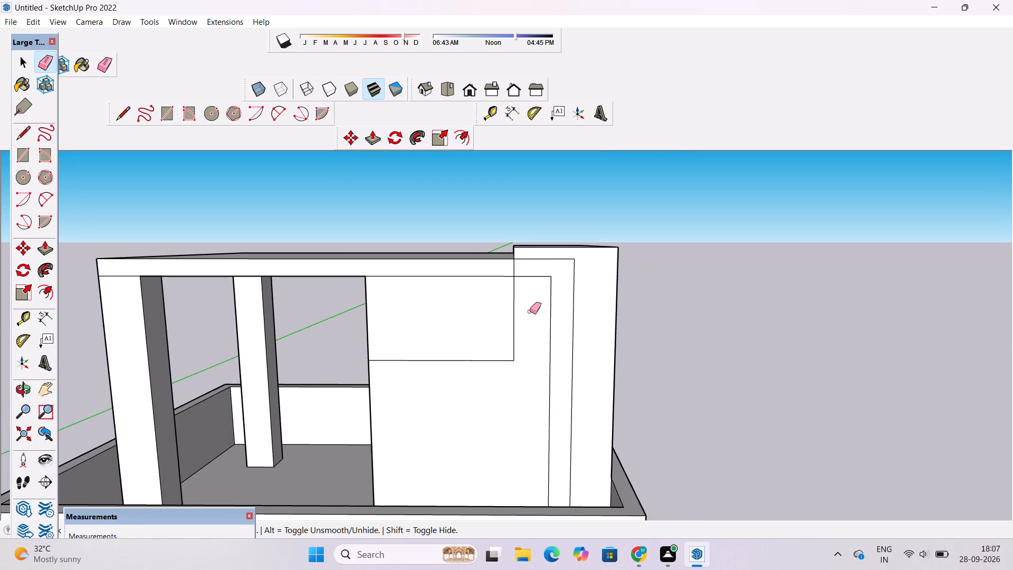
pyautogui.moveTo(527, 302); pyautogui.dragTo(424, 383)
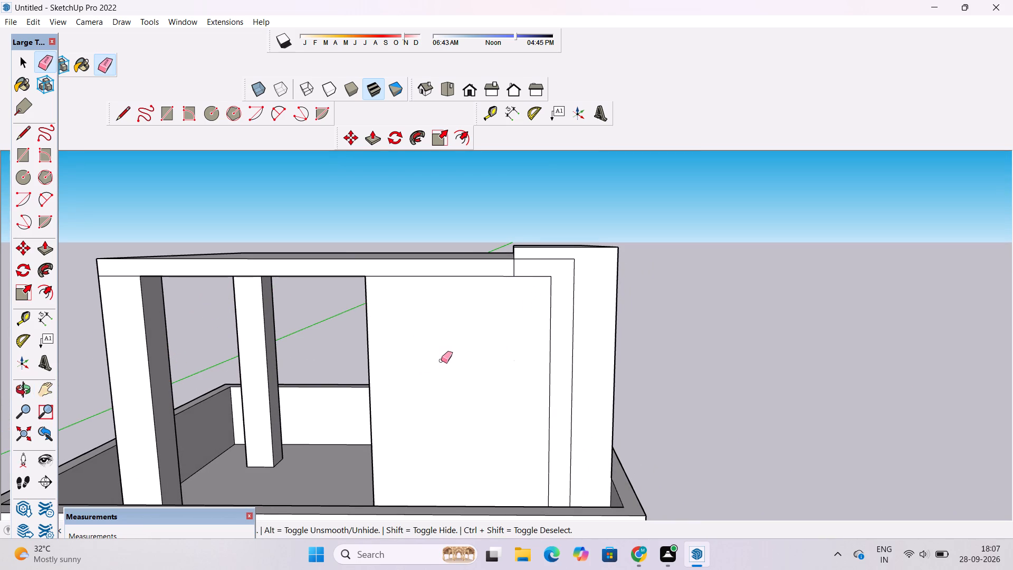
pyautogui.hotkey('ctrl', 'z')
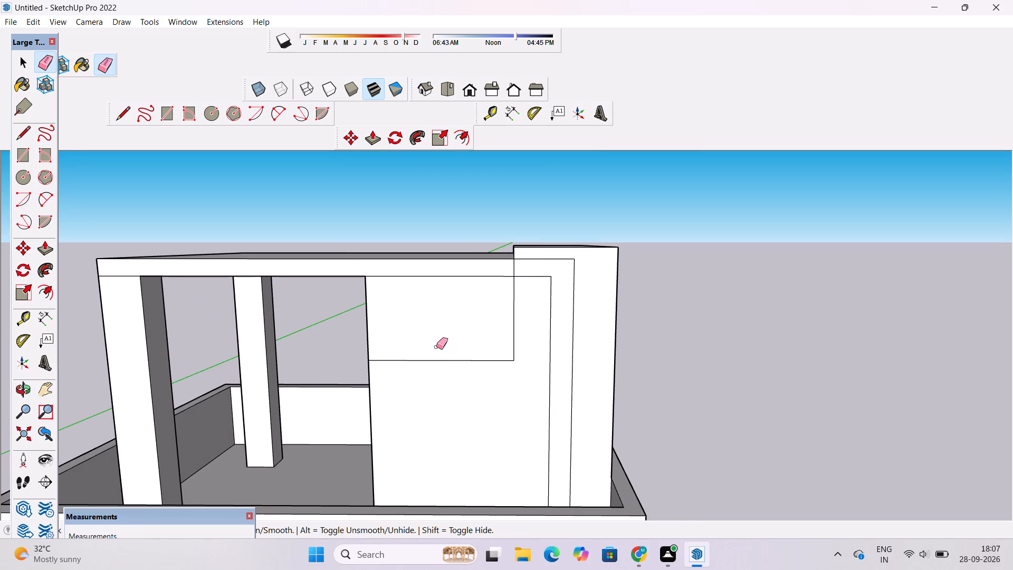
# Draw a 20' vertical line on the band-side face from the seam's inner corner down to the face's base.
pyautogui.scroll(-5, 435, 346)
pyautogui.press('o')
pyautogui.moveTo(479, 368); pyautogui.dragTo(471, 423)
pyautogui.keyDown('shift'); pyautogui.moveTo(470, 425); pyautogui.dragTo(472, 322); pyautogui.keyUp('shift')
pyautogui.moveTo(470, 362); pyautogui.dragTo(479, 449)
pyautogui.scroll(3, 452, 363)
pyautogui.keyDown('shift'); pyautogui.moveTo(454, 382); pyautogui.dragTo(454, 273); pyautogui.keyUp('shift')
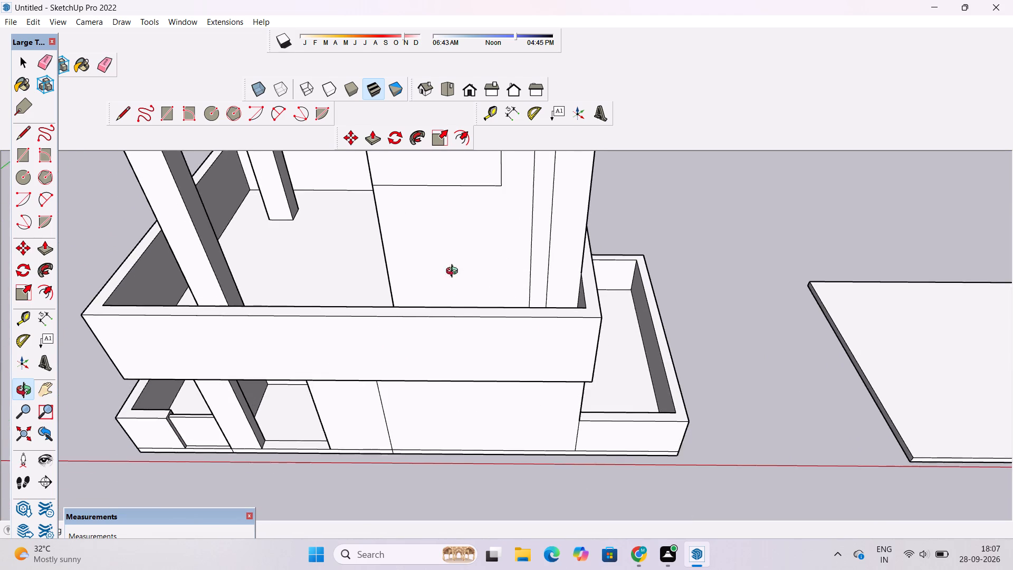
pyautogui.moveTo(463, 310); pyautogui.dragTo(464, 379)
pyautogui.press('l')
pyautogui.scroll(4, 464, 346)
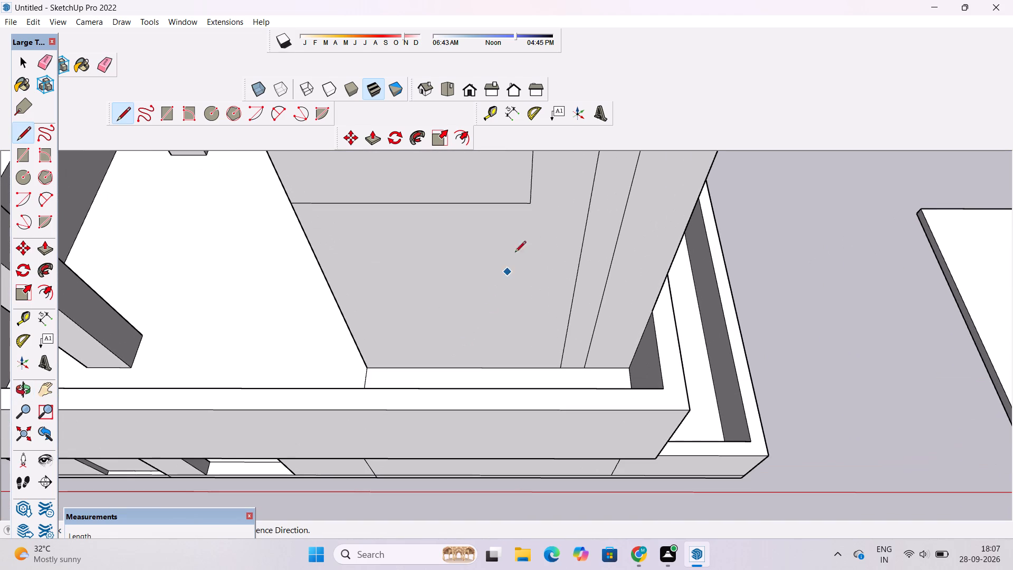
pyautogui.click(528, 204)
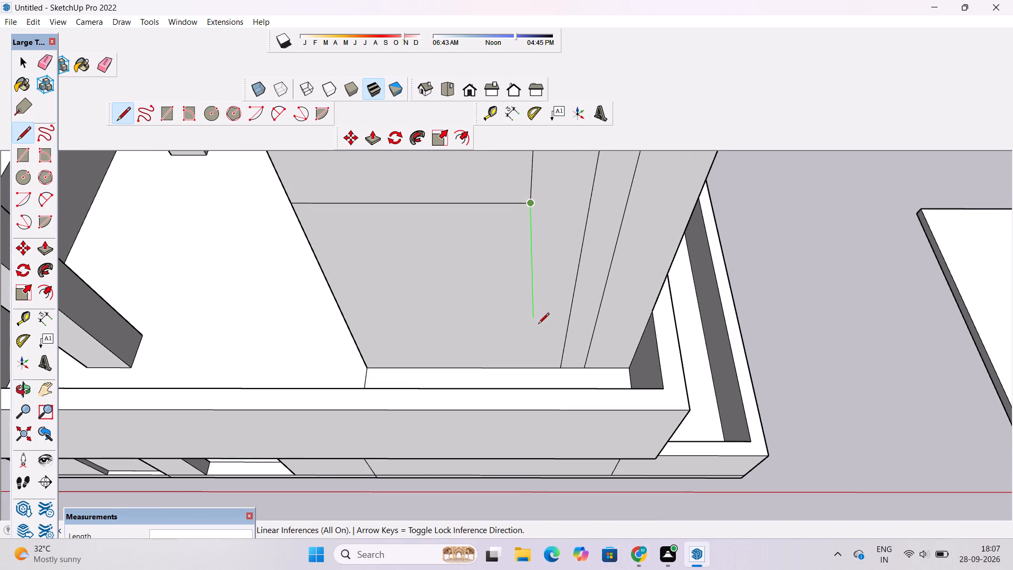
pyautogui.click(520, 372)
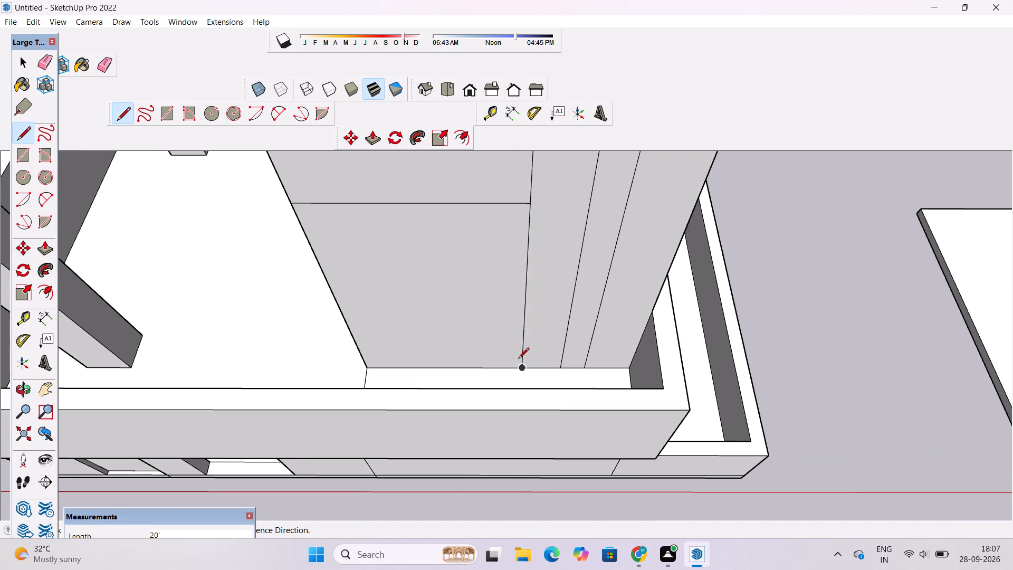
# Erase the horizontal seam between the block and the raised wall on the band-side face.
pyautogui.press('o')
pyautogui.scroll(-6, 508, 348)
pyautogui.moveTo(508, 356); pyautogui.dragTo(557, 174)
pyautogui.keyDown('shift'); pyautogui.moveTo(527, 186); pyautogui.dragTo(527, 321); pyautogui.keyUp('shift')
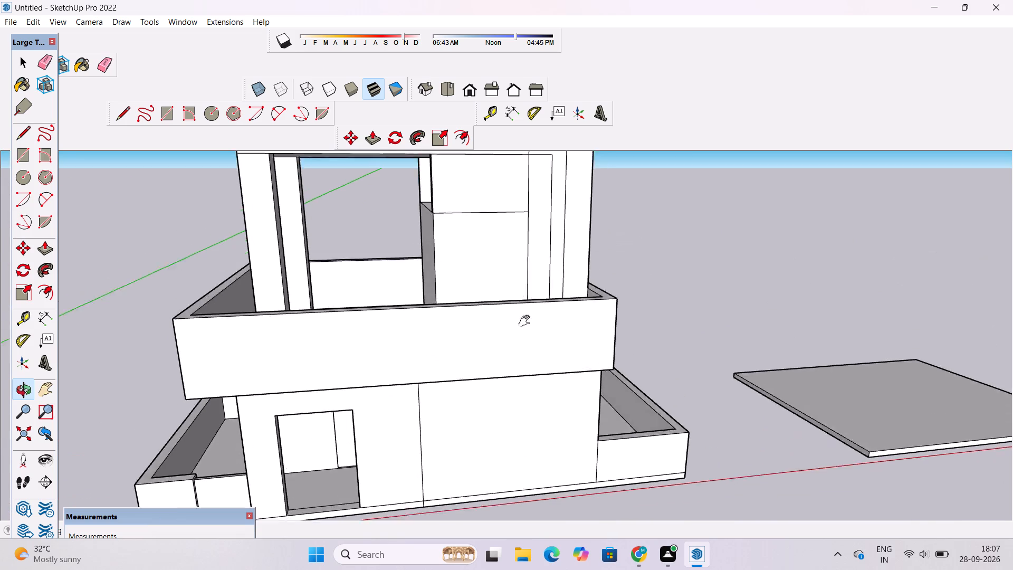
pyautogui.keyDown('shift'); pyautogui.moveTo(527, 321); pyautogui.dragTo(527, 324); pyautogui.keyUp('shift')
pyautogui.scroll(1, 436, 312)
pyautogui.moveTo(433, 311); pyautogui.dragTo(532, 246)
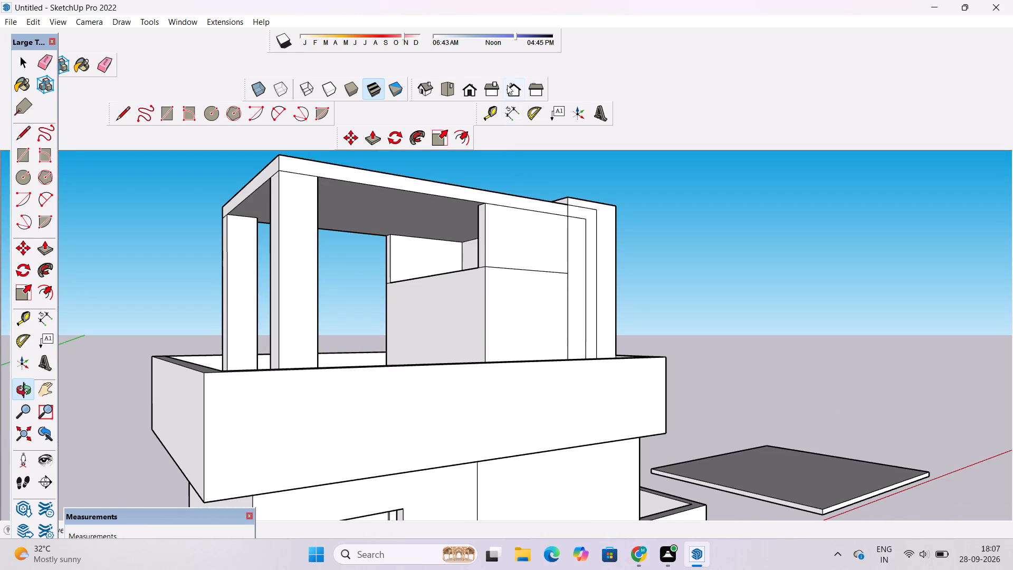
pyautogui.scroll(-4, 537, 259)
pyautogui.moveTo(537, 261); pyautogui.dragTo(531, 322)
pyautogui.scroll(3, 525, 293)
pyautogui.keyDown('shift'); pyautogui.moveTo(525, 287); pyautogui.dragTo(456, 287); pyautogui.keyUp('shift')
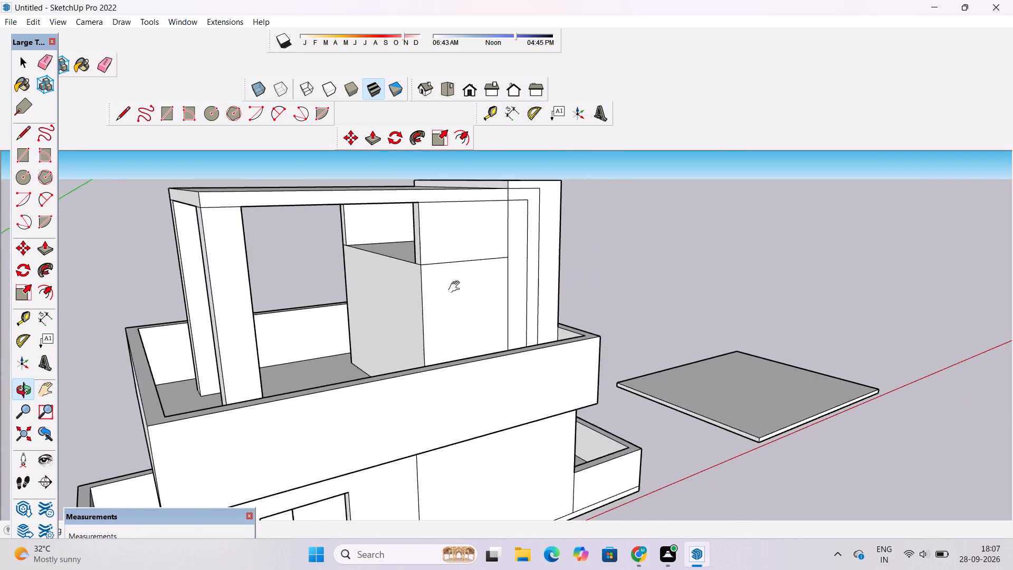
pyautogui.keyDown('shift'); pyautogui.scroll(3, 456, 287); pyautogui.keyUp('shift')
pyautogui.moveTo(483, 275); pyautogui.dragTo(393, 266)
pyautogui.keyDown('shift'); pyautogui.moveTo(461, 269); pyautogui.dragTo(427, 269); pyautogui.keyUp('shift')
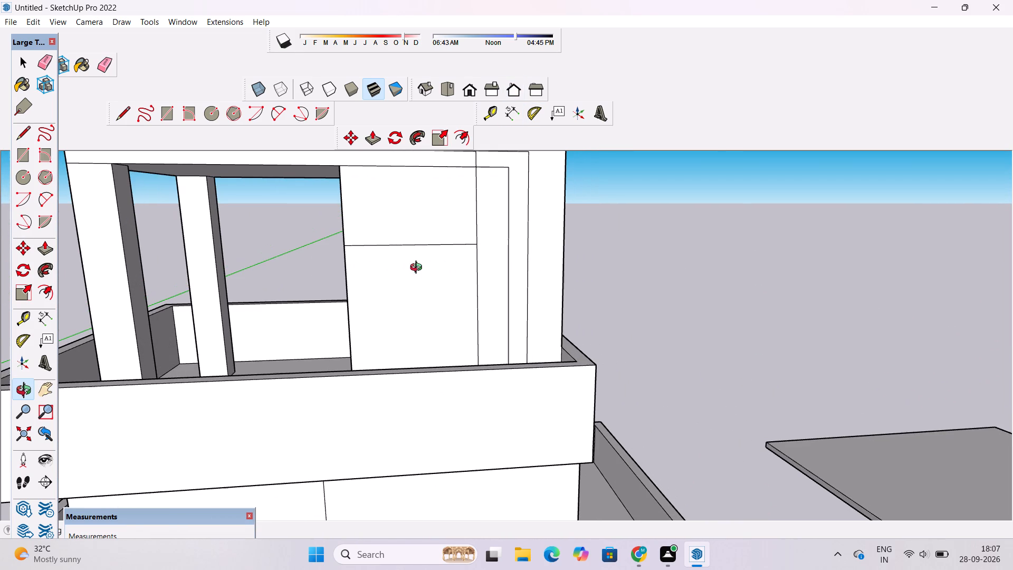
pyautogui.press('e')
pyautogui.moveTo(396, 224); pyautogui.dragTo(396, 253)
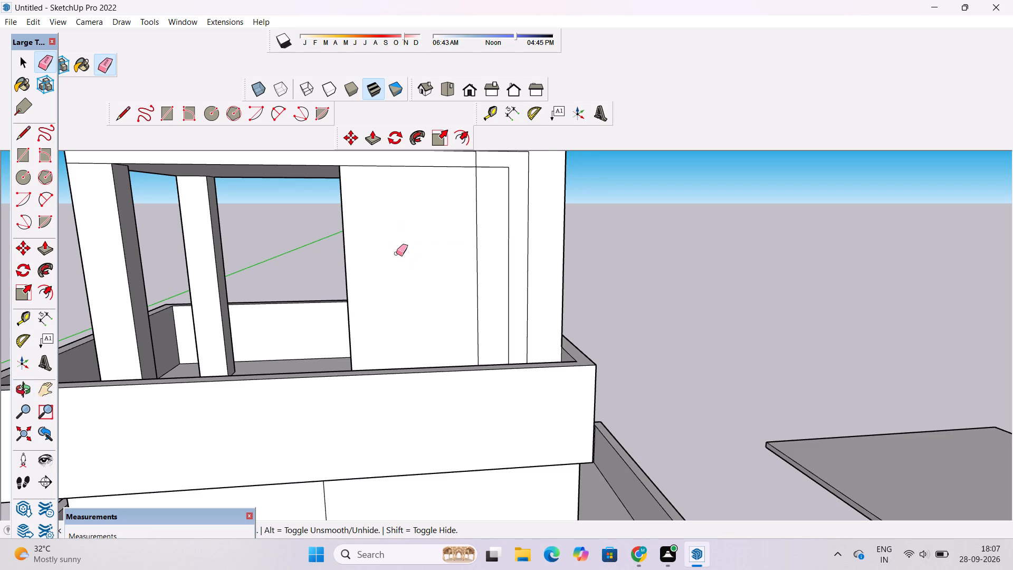
# Erase the horizontal and vertical seam lines on the block's side face opposite the band side.
pyautogui.press('o')
pyautogui.scroll(-6, 396, 253)
pyautogui.moveTo(348, 261); pyautogui.dragTo(771, 252)
pyautogui.moveTo(452, 273); pyautogui.dragTo(543, 321)
pyautogui.keyDown('shift'); pyautogui.moveTo(434, 305); pyautogui.dragTo(381, 336); pyautogui.keyUp('shift')
pyautogui.moveTo(347, 345); pyautogui.dragTo(413, 342)
pyautogui.keyDown('shift'); pyautogui.moveTo(383, 319); pyautogui.dragTo(365, 335); pyautogui.keyUp('shift')
pyautogui.moveTo(380, 337); pyautogui.dragTo(432, 338)
pyautogui.press('e')
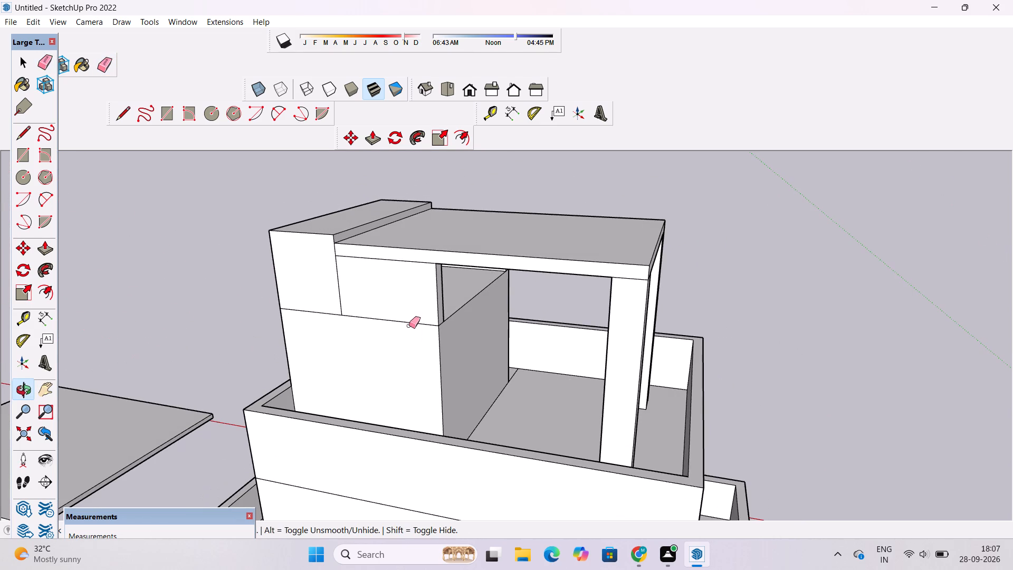
pyautogui.moveTo(366, 277); pyautogui.dragTo(381, 323)
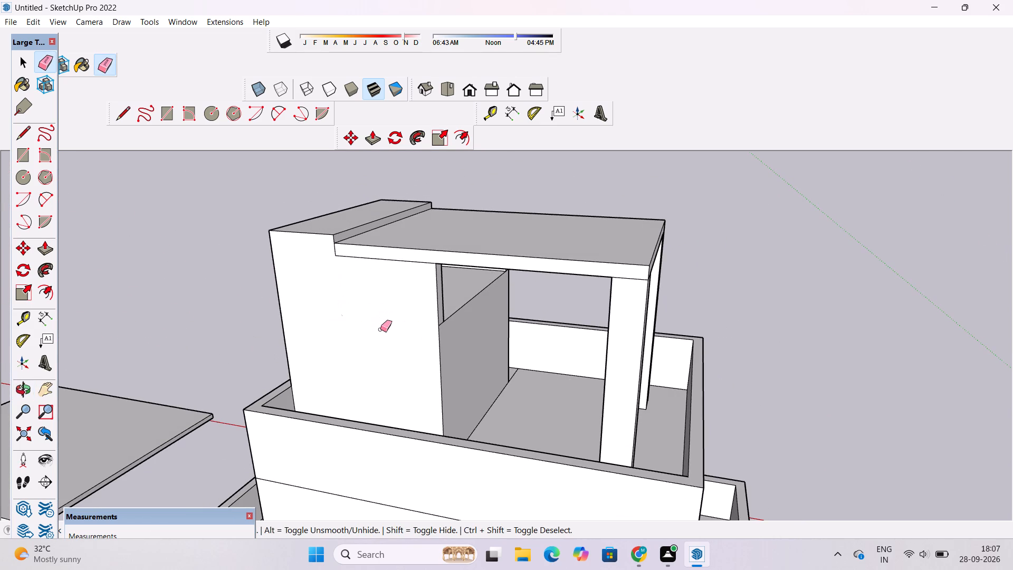
# Examine the whole house from the post side and the door side, including from a low viewpoint.
pyautogui.press('o')
pyautogui.scroll(-6, 380, 329)
pyautogui.moveTo(536, 319); pyautogui.dragTo(394, 303)
pyautogui.scroll(1, 397, 317)
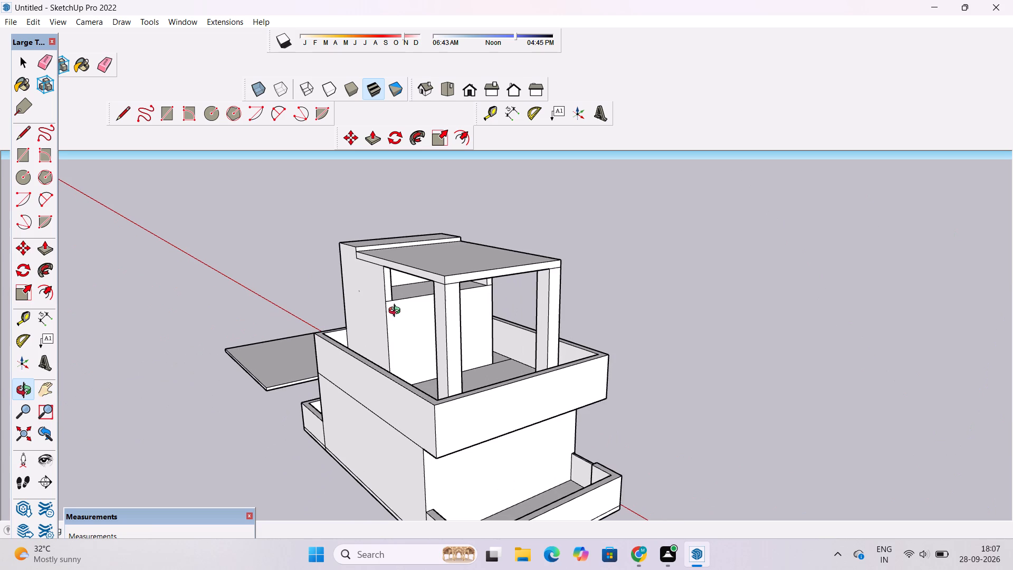
pyautogui.scroll(-9, 397, 312)
pyautogui.moveTo(412, 312); pyautogui.dragTo(263, 330)
pyautogui.scroll(11, 368, 330)
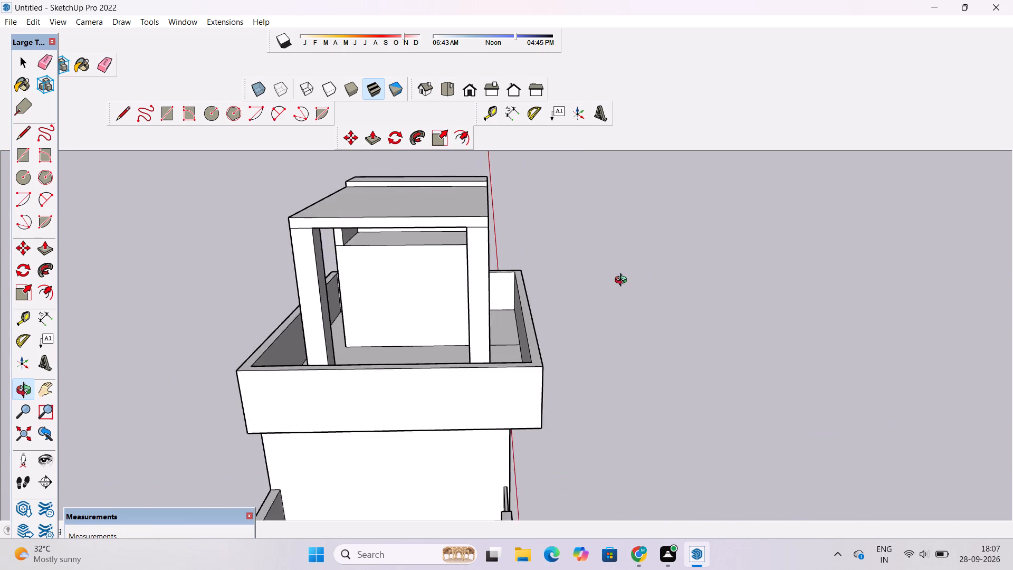
pyautogui.scroll(4, 623, 281)
pyautogui.moveTo(659, 281); pyautogui.dragTo(258, 298)
pyautogui.scroll(-6, 221, 282)
pyautogui.moveTo(279, 318); pyautogui.dragTo(291, 223)
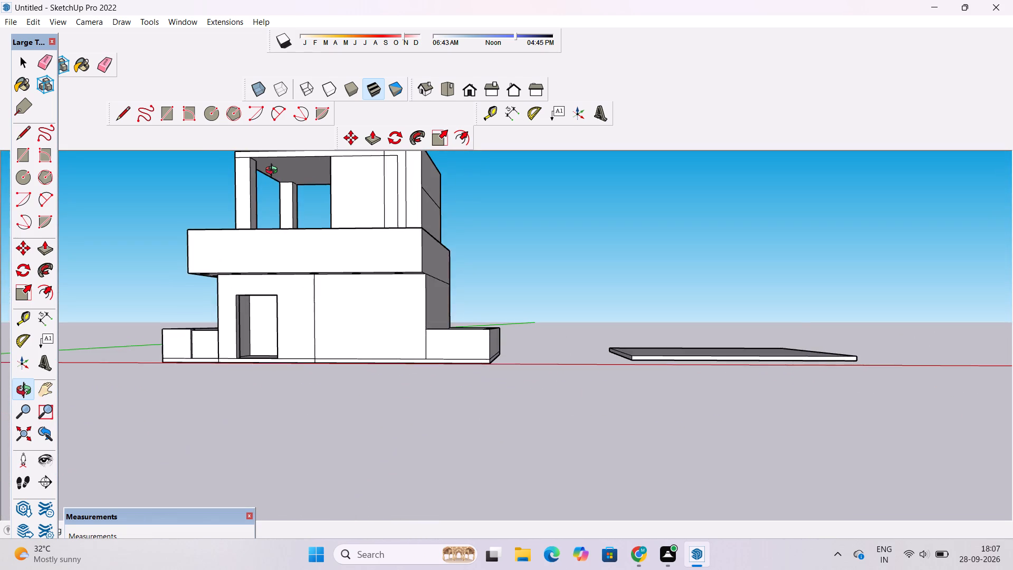
pyautogui.scroll(-3, 274, 172)
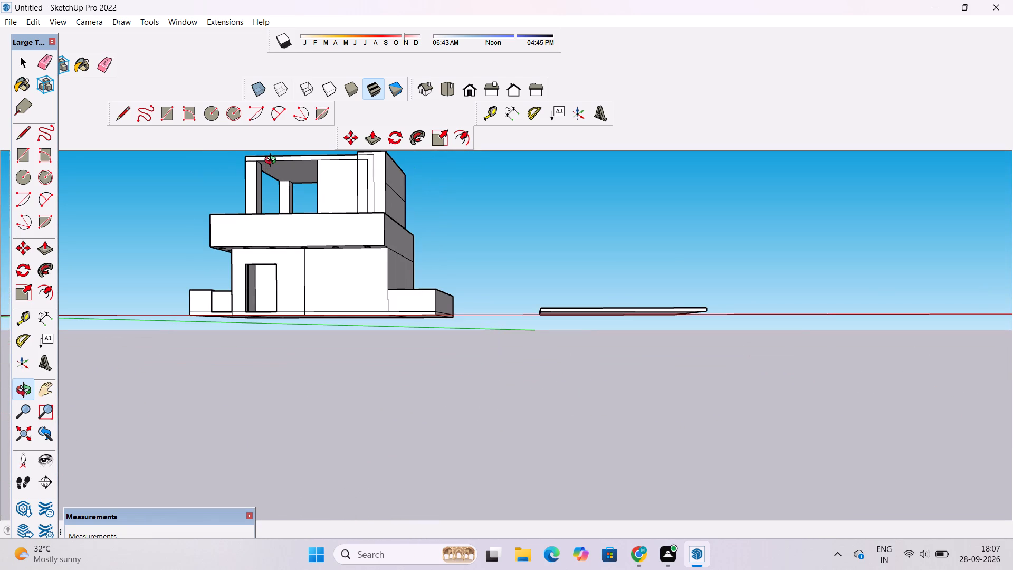
pyautogui.scroll(-4, 280, 154)
pyautogui.scroll(-6, 304, 226)
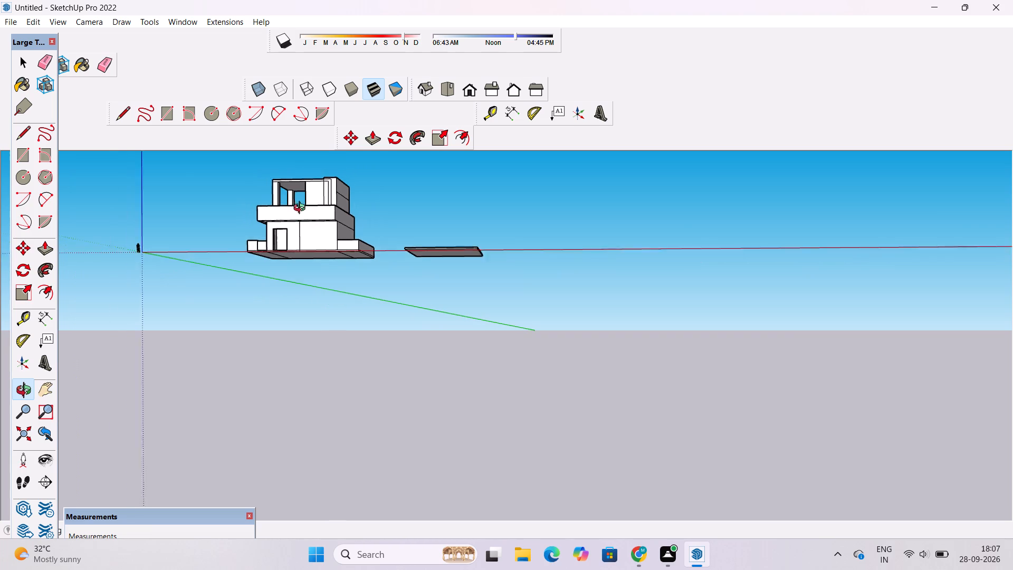
pyautogui.scroll(-3, 302, 209)
pyautogui.scroll(5, 300, 159)
pyautogui.moveTo(300, 168); pyautogui.dragTo(329, 213)
pyautogui.scroll(5, 260, 202)
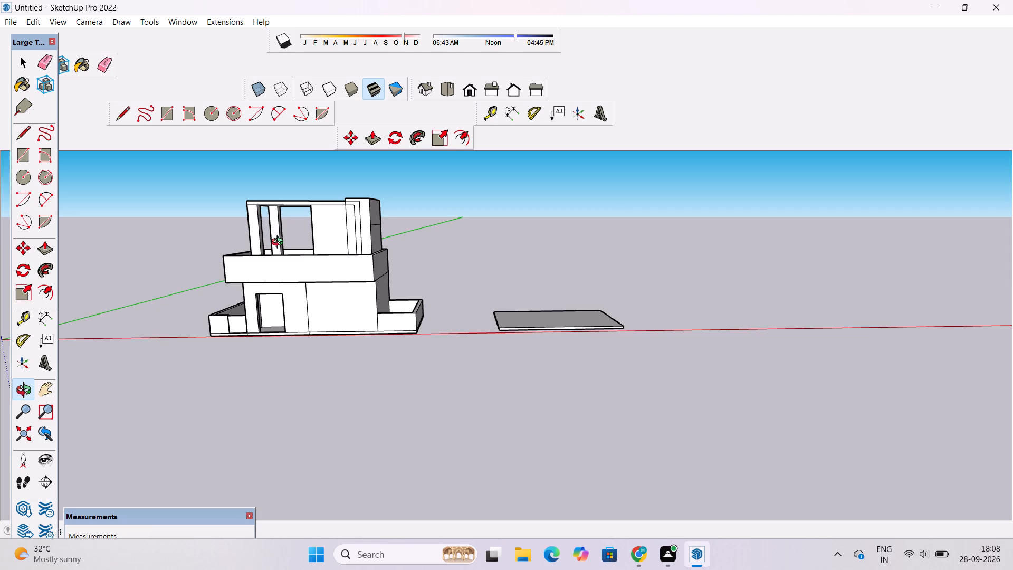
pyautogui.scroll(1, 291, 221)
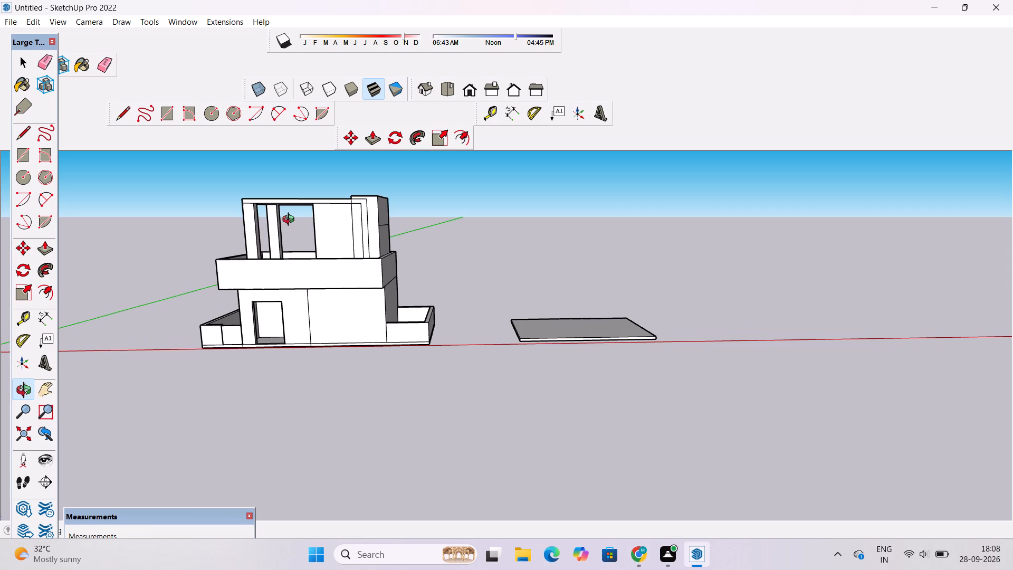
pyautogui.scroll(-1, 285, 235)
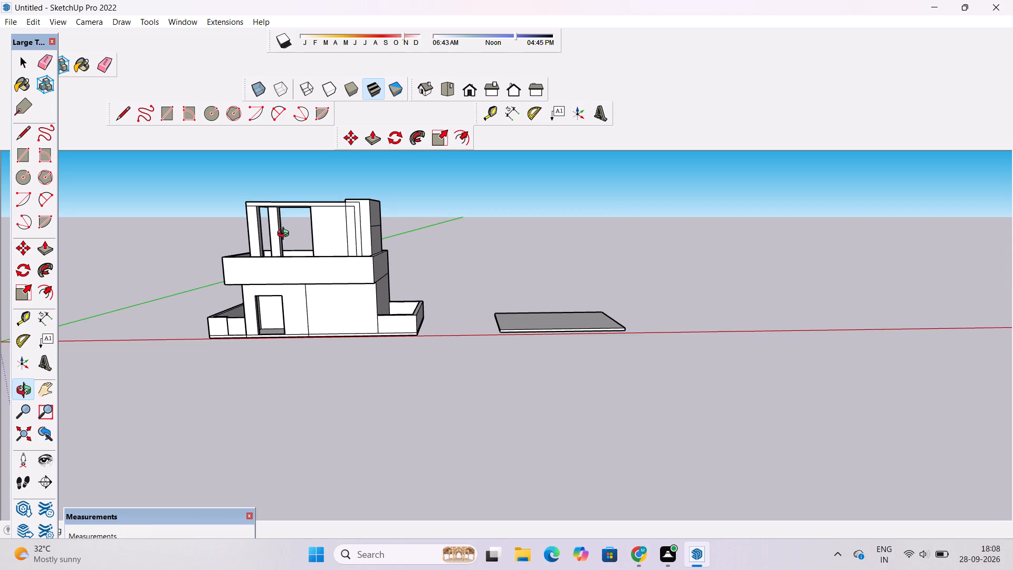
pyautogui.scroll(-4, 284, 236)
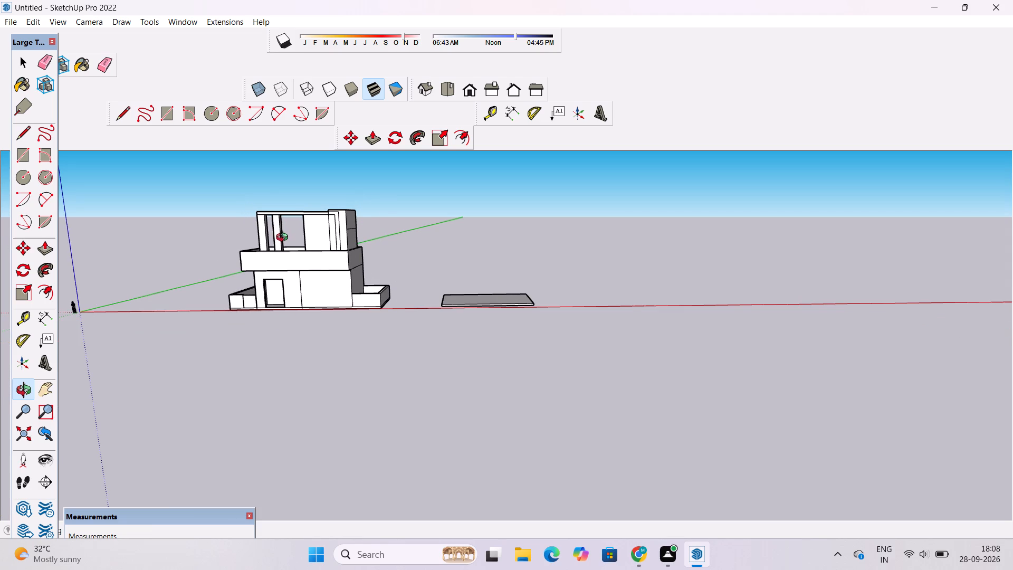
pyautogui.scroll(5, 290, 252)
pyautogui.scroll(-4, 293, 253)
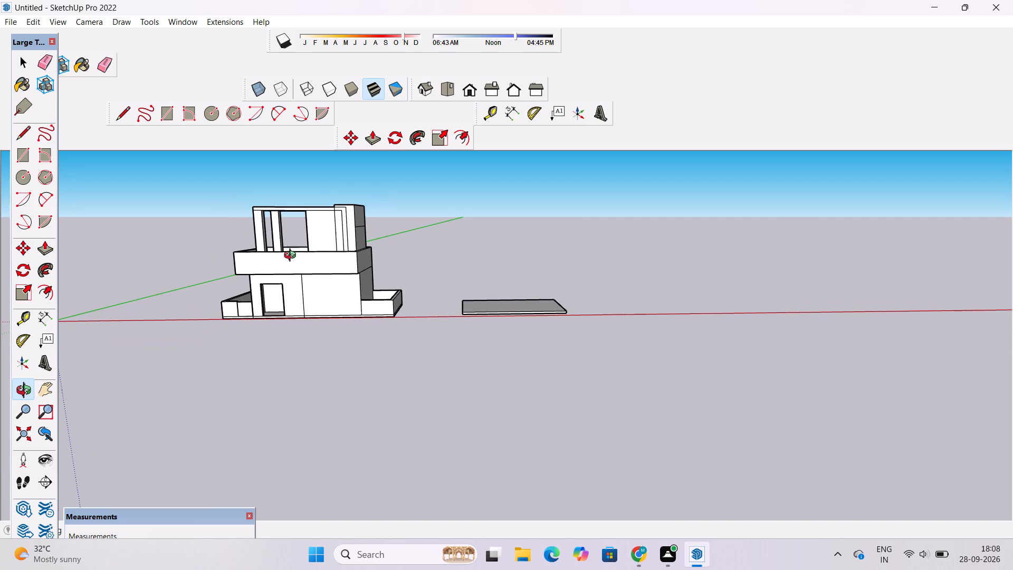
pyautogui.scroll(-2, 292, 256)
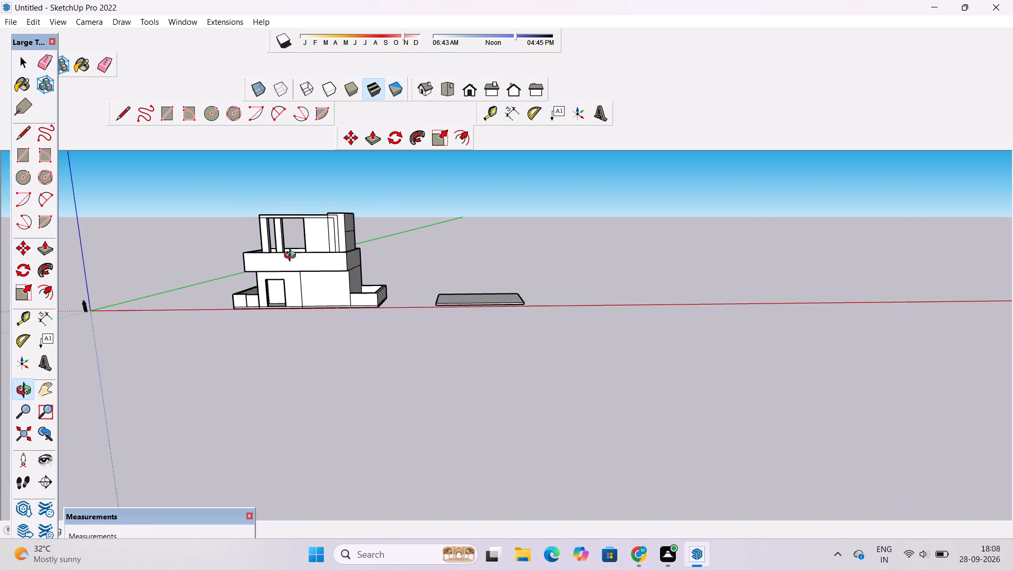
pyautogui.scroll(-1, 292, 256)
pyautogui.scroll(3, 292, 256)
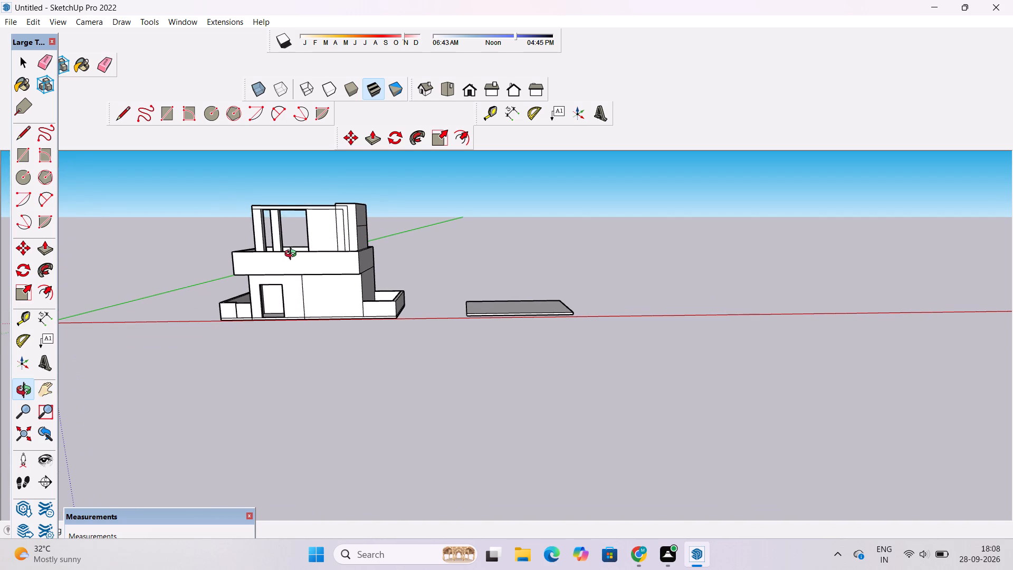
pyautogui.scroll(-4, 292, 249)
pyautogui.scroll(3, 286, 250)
# Push/Pull the canopy slab's end face above the two posts outward by 1'.
pyautogui.keyDown('shift'); pyautogui.moveTo(286, 254); pyautogui.dragTo(333, 317); pyautogui.keyUp('shift')
pyautogui.scroll(2, 327, 308)
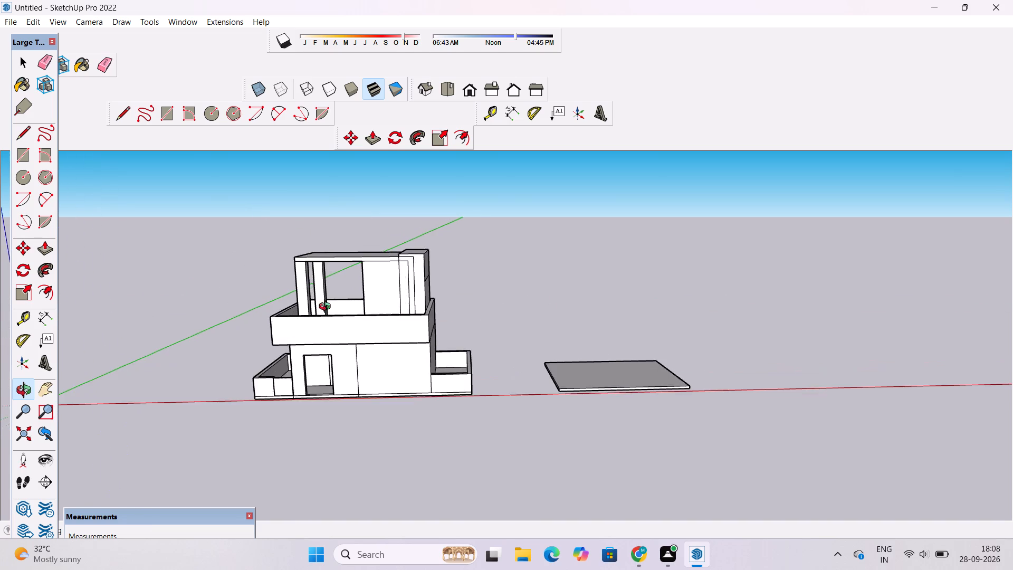
pyautogui.scroll(5, 327, 308)
pyautogui.keyDown('shift'); pyautogui.moveTo(327, 308); pyautogui.dragTo(329, 272); pyautogui.keyUp('shift')
pyautogui.moveTo(328, 272); pyautogui.dragTo(339, 319)
pyautogui.scroll(1, 339, 319)
pyautogui.moveTo(357, 318); pyautogui.dragTo(347, 282)
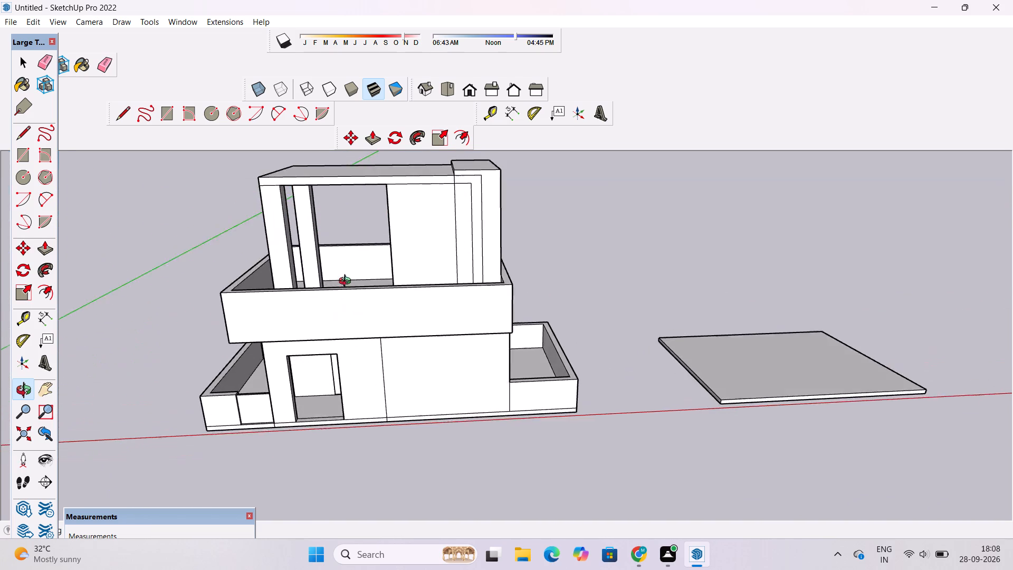
pyautogui.moveTo(347, 282); pyautogui.dragTo(345, 268)
pyautogui.keyDown('shift'); pyautogui.moveTo(345, 268); pyautogui.dragTo(324, 348); pyautogui.keyUp('shift')
pyautogui.scroll(3, 355, 310)
pyautogui.moveTo(356, 310); pyautogui.dragTo(358, 281)
pyautogui.scroll(-3, 358, 280)
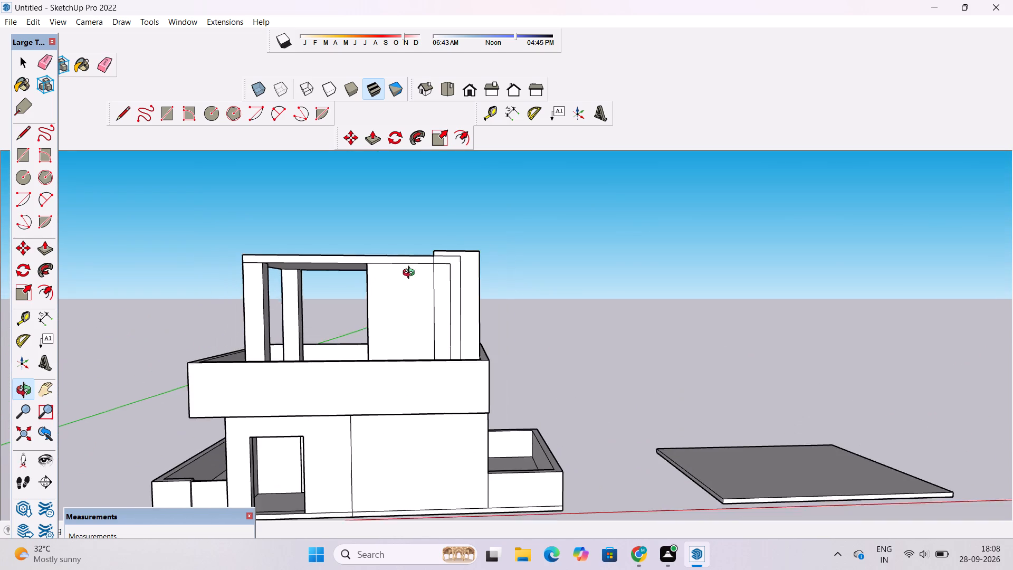
pyautogui.scroll(3, 411, 274)
pyautogui.keyDown('shift'); pyautogui.moveTo(413, 280); pyautogui.dragTo(417, 298); pyautogui.keyUp('shift')
pyautogui.moveTo(417, 310); pyautogui.dragTo(419, 324)
pyautogui.scroll(4, 414, 314)
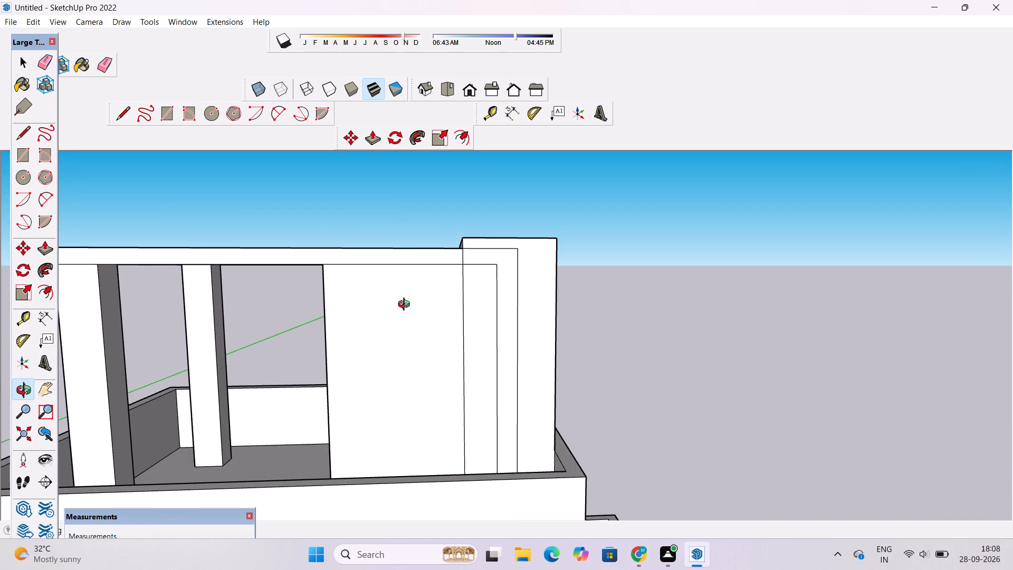
pyautogui.moveTo(406, 306); pyautogui.dragTo(545, 288)
pyautogui.scroll(-6, 545, 288)
pyautogui.moveTo(393, 280); pyautogui.dragTo(410, 301)
pyautogui.scroll(3, 313, 272)
pyautogui.keyDown('shift'); pyautogui.moveTo(348, 279); pyautogui.dragTo(348, 288); pyautogui.keyUp('shift')
pyautogui.press('p')
pyautogui.click(377, 257)
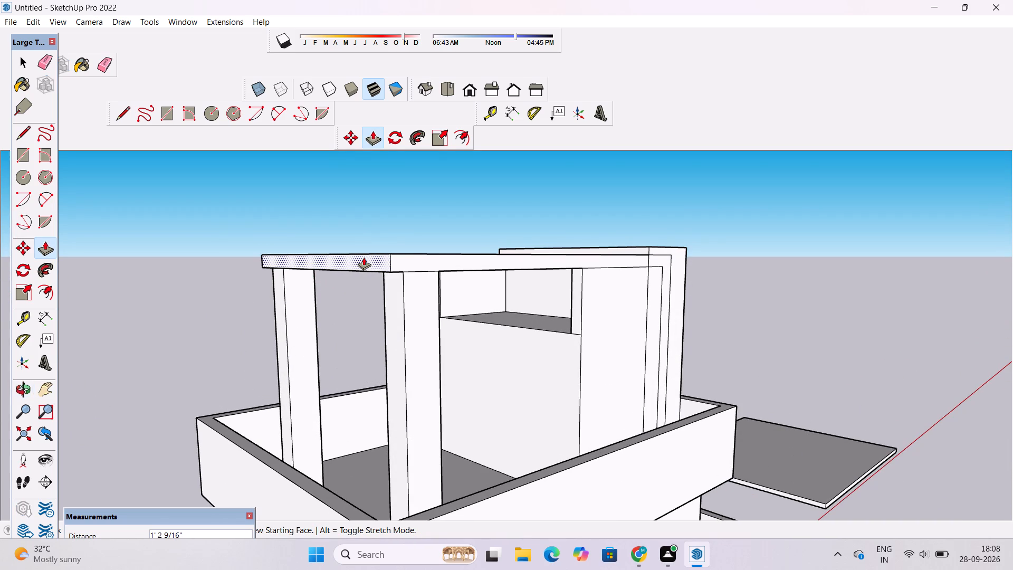
pyautogui.write("1'")
pyautogui.press('Return')
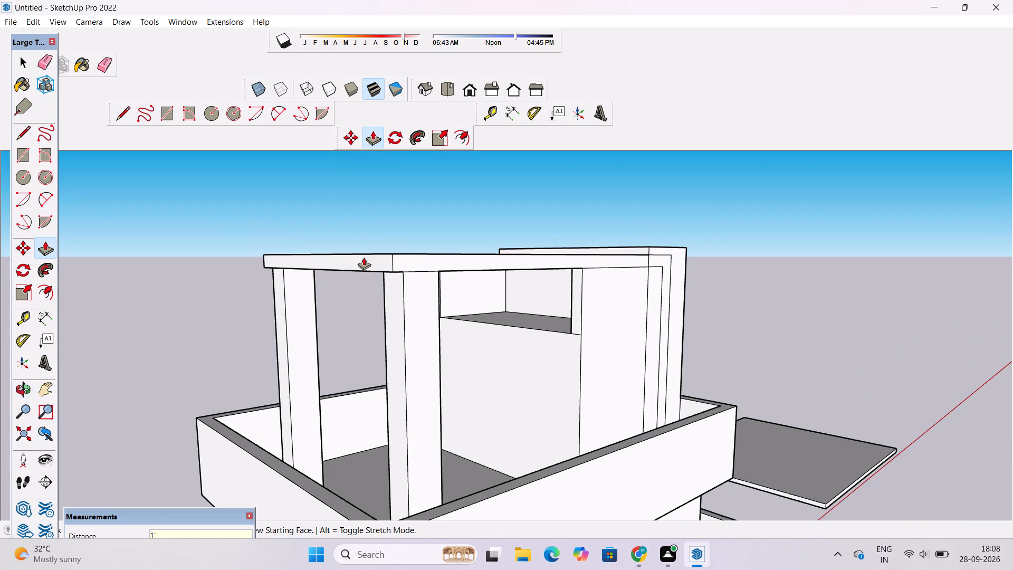
# Push/Pull the L-shaped strip on the rooftop block's band-side face outward by 6".
pyautogui.press('o')
pyautogui.keyDown('shift'); pyautogui.moveTo(439, 294); pyautogui.dragTo(306, 204); pyautogui.keyUp('shift')
pyautogui.moveTo(384, 233); pyautogui.dragTo(426, 301)
pyautogui.scroll(2, 470, 223)
pyautogui.keyDown('shift'); pyautogui.moveTo(576, 197); pyautogui.dragTo(462, 241); pyautogui.keyUp('shift')
pyautogui.scroll(3, 462, 241)
pyautogui.keyDown('shift'); pyautogui.moveTo(469, 239); pyautogui.dragTo(400, 254); pyautogui.keyUp('shift')
pyautogui.press('p')
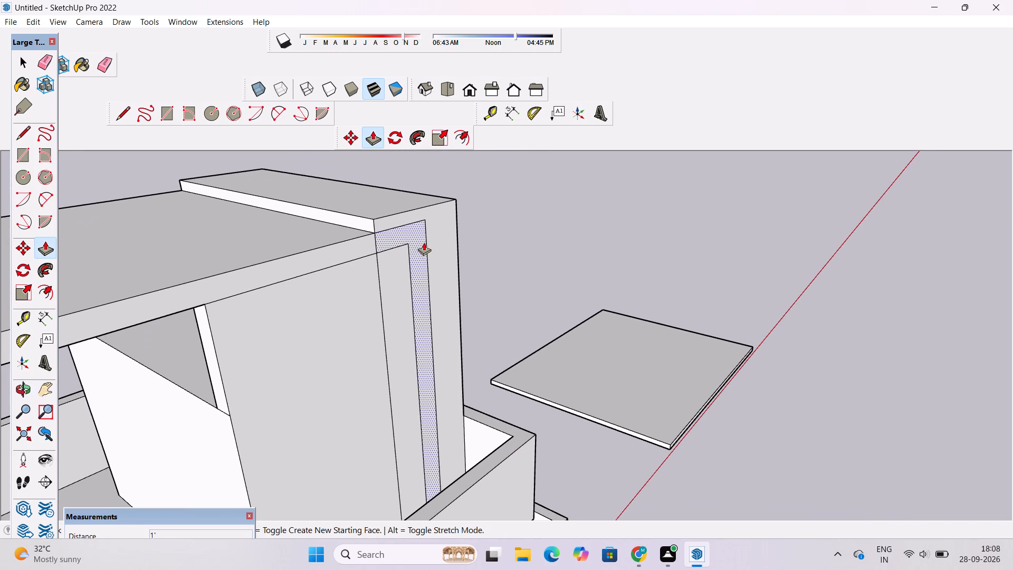
pyautogui.click(413, 234)
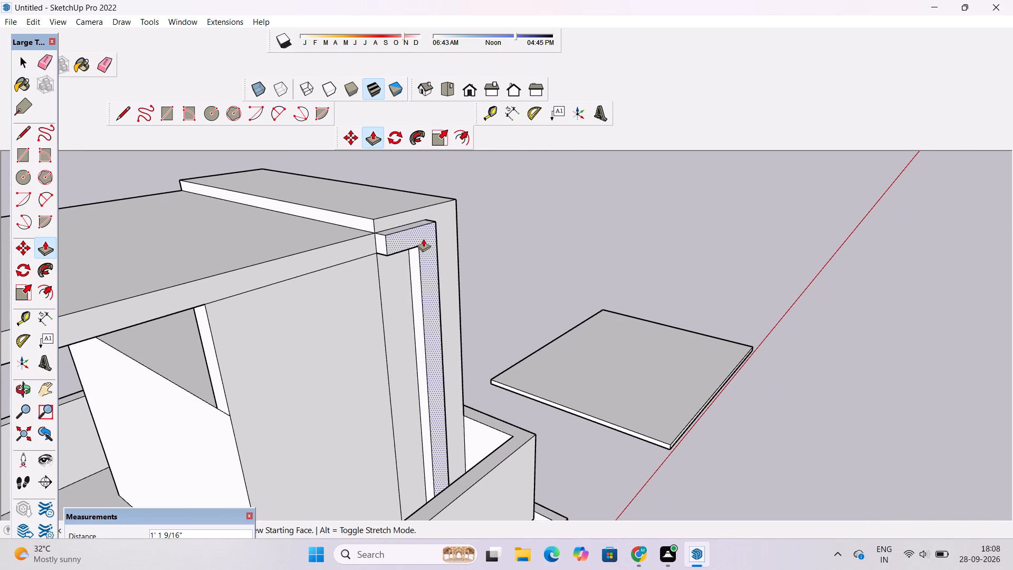
pyautogui.write('6"')
pyautogui.press('Return')
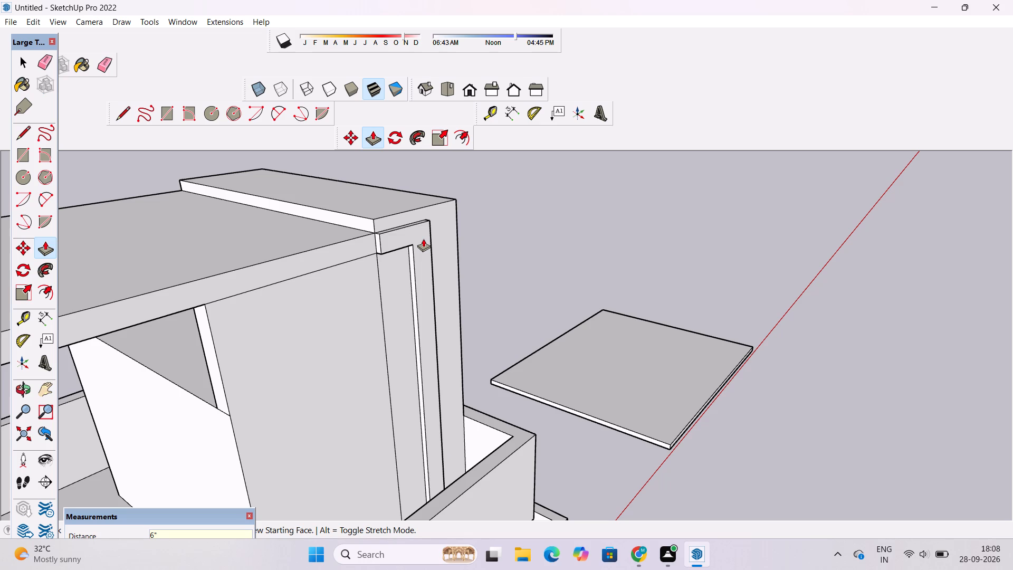
# Push/Pull the canopy's long band-side edge face out flush with the raised L-shaped strip.
pyautogui.click(363, 249)
pyautogui.click(387, 237)
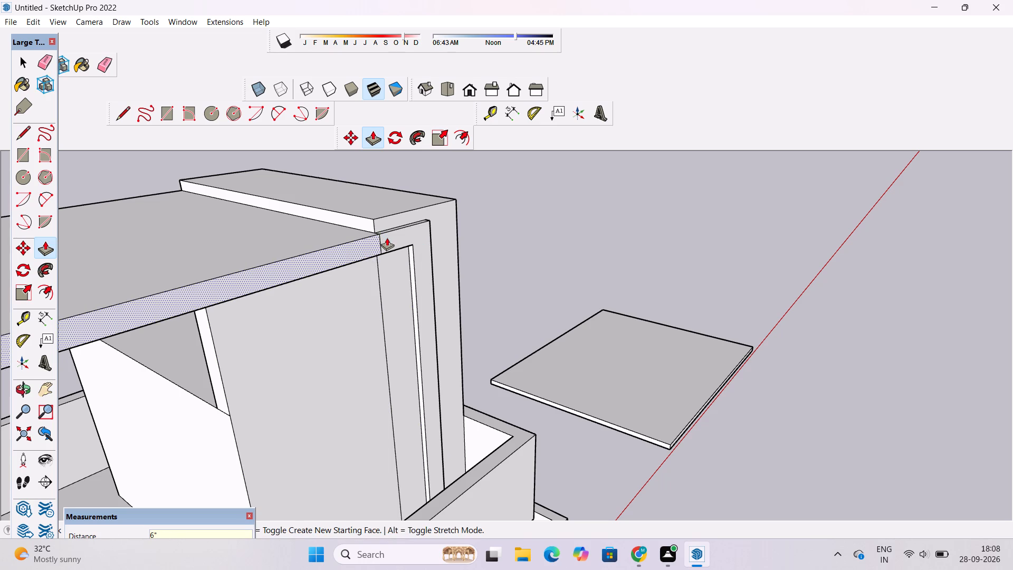
# Draw a circle with a 1' radius on the canopy's underside, near the band-side post.
pyautogui.press('o')
pyautogui.scroll(-7, 387, 237)
pyautogui.moveTo(563, 263); pyautogui.dragTo(298, 245)
pyautogui.keyDown('shift'); pyautogui.moveTo(285, 246); pyautogui.dragTo(399, 303); pyautogui.keyUp('shift')
pyautogui.moveTo(413, 336); pyautogui.dragTo(456, 230)
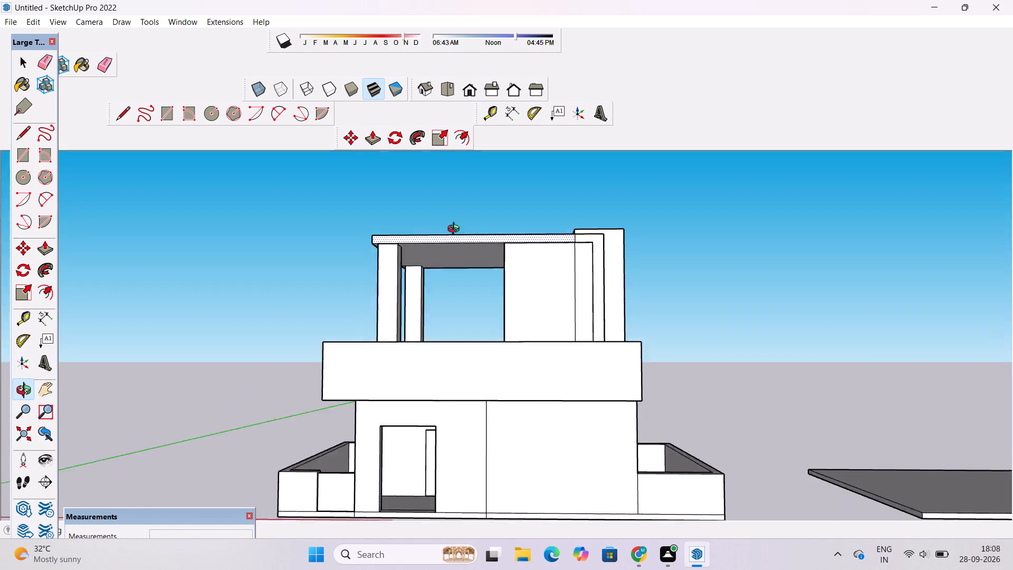
pyautogui.moveTo(456, 230); pyautogui.dragTo(463, 207)
pyautogui.keyDown('shift'); pyautogui.moveTo(451, 248); pyautogui.dragTo(414, 162); pyautogui.keyUp('shift')
pyautogui.moveTo(424, 198); pyautogui.dragTo(446, 276)
pyautogui.moveTo(401, 202); pyautogui.dragTo(418, 348)
pyautogui.moveTo(417, 349); pyautogui.dragTo(414, 239)
pyautogui.scroll(6, 409, 228)
pyautogui.moveTo(408, 274); pyautogui.dragTo(369, 247)
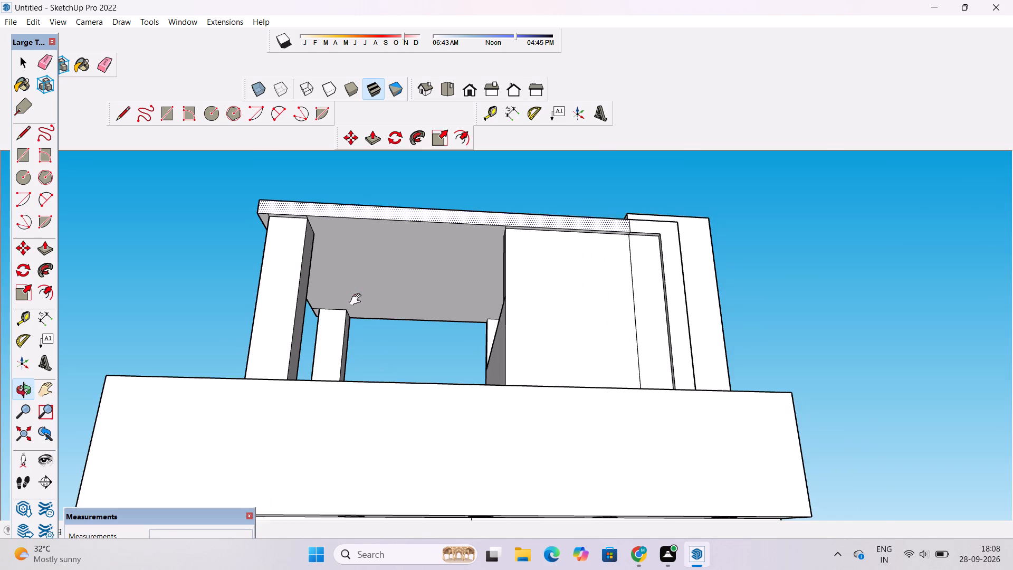
pyautogui.scroll(4, 358, 300)
pyautogui.keyDown('shift'); pyautogui.moveTo(360, 297); pyautogui.dragTo(348, 297); pyautogui.keyUp('shift')
pyautogui.press('c')
pyautogui.scroll(-4, 345, 298)
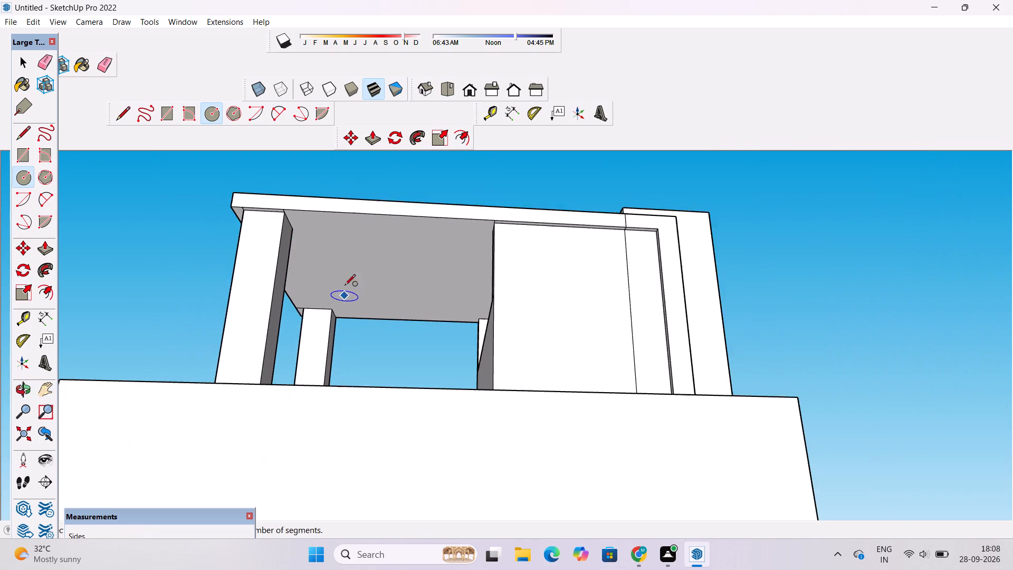
pyautogui.scroll(3, 343, 239)
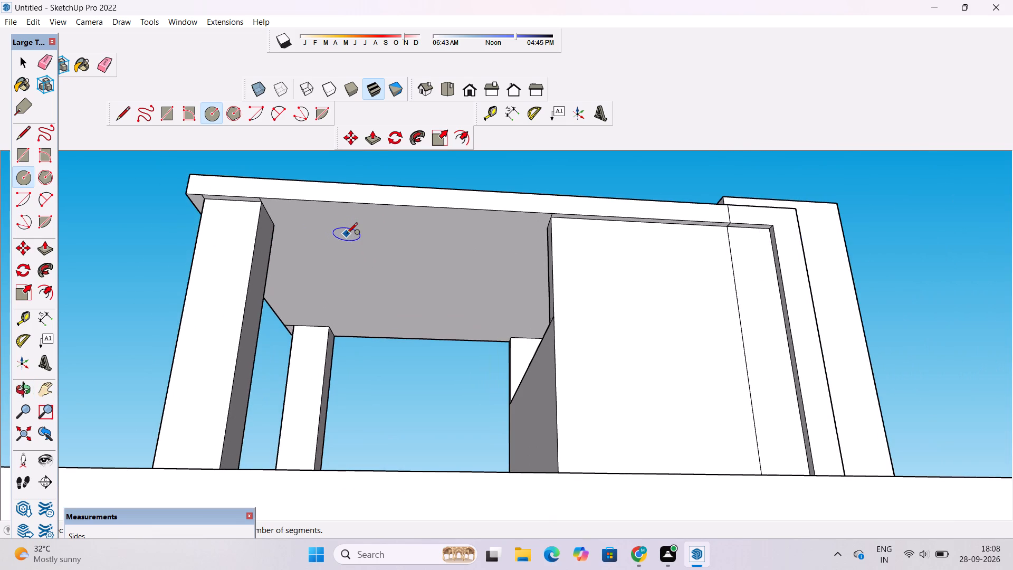
pyautogui.click(347, 234)
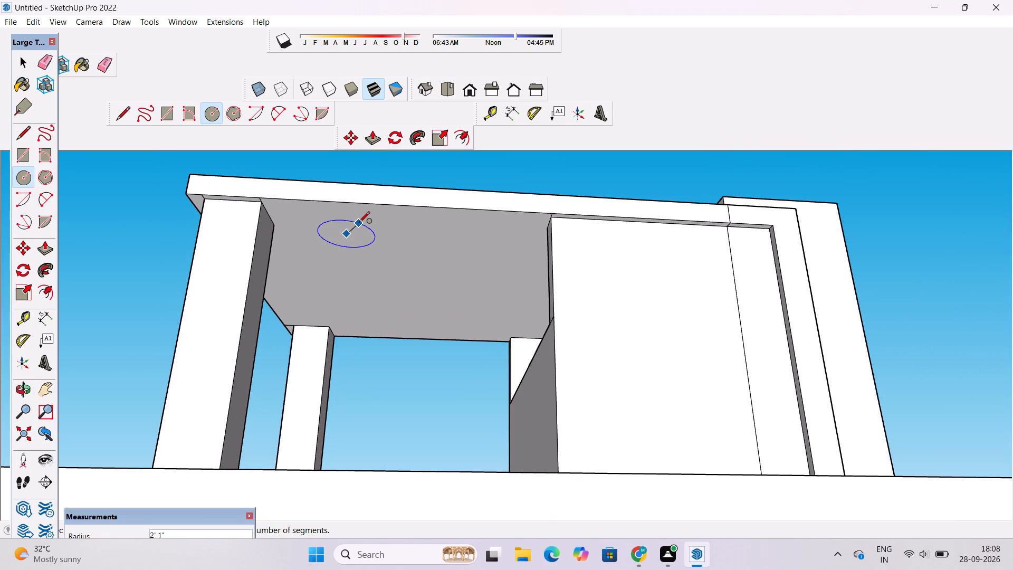
pyautogui.write("1'")
pyautogui.press('Return')
pyautogui.press('space')
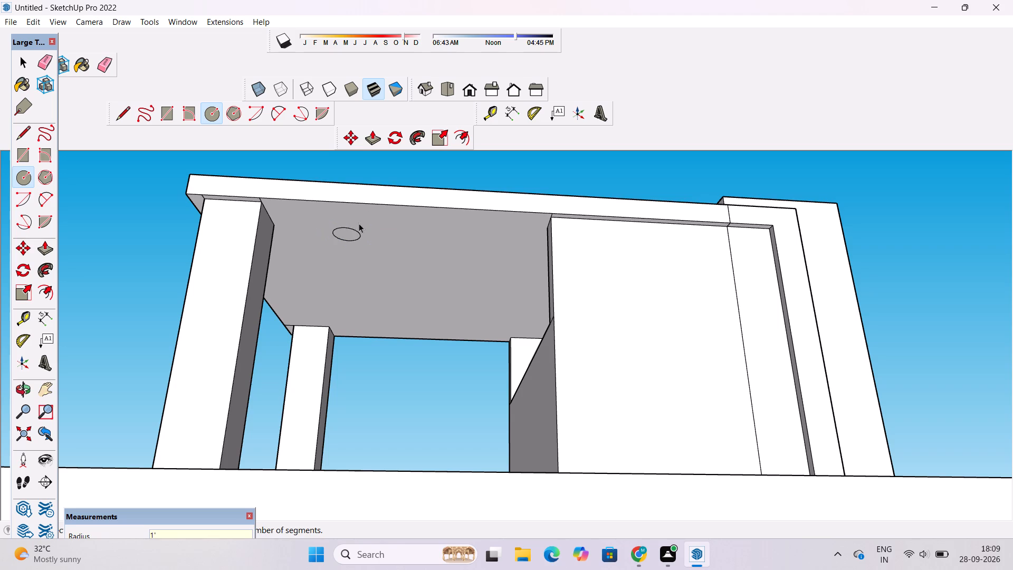
# Copy the circle about 9' 1" along the red axis toward the block on the canopy's underside.
pyautogui.scroll(3, 357, 254)
pyautogui.click(347, 225)
pyautogui.click(347, 225)
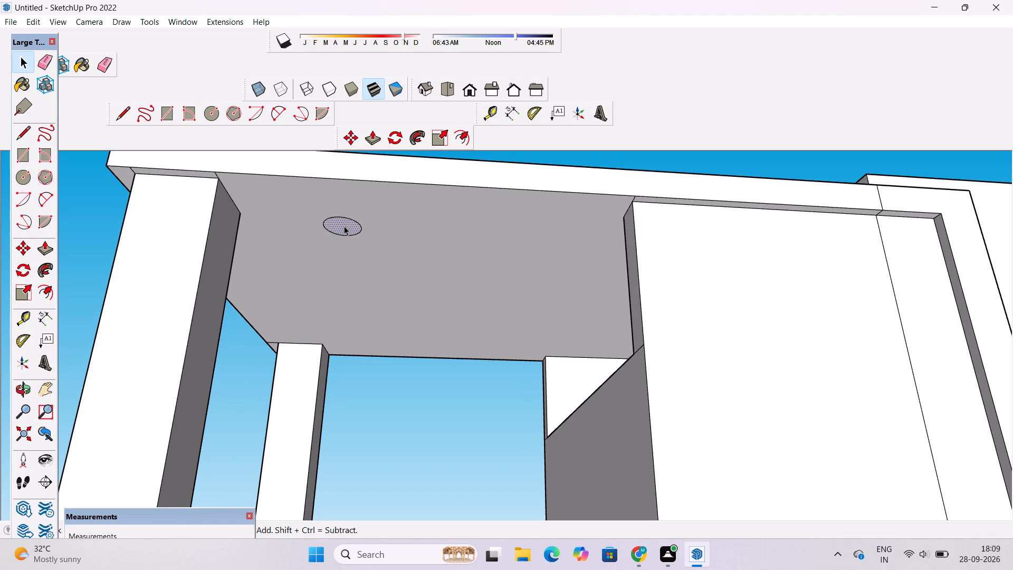
pyautogui.click(344, 226)
pyautogui.click(344, 226)
pyautogui.scroll(-6, 293, 230)
pyautogui.press('m')
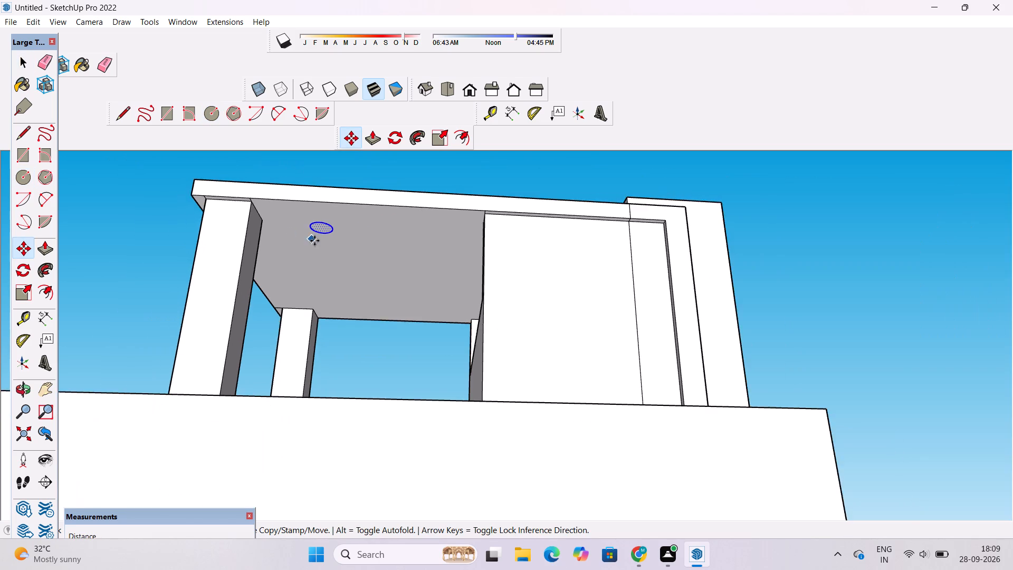
pyautogui.scroll(8, 314, 241)
pyautogui.click(353, 227)
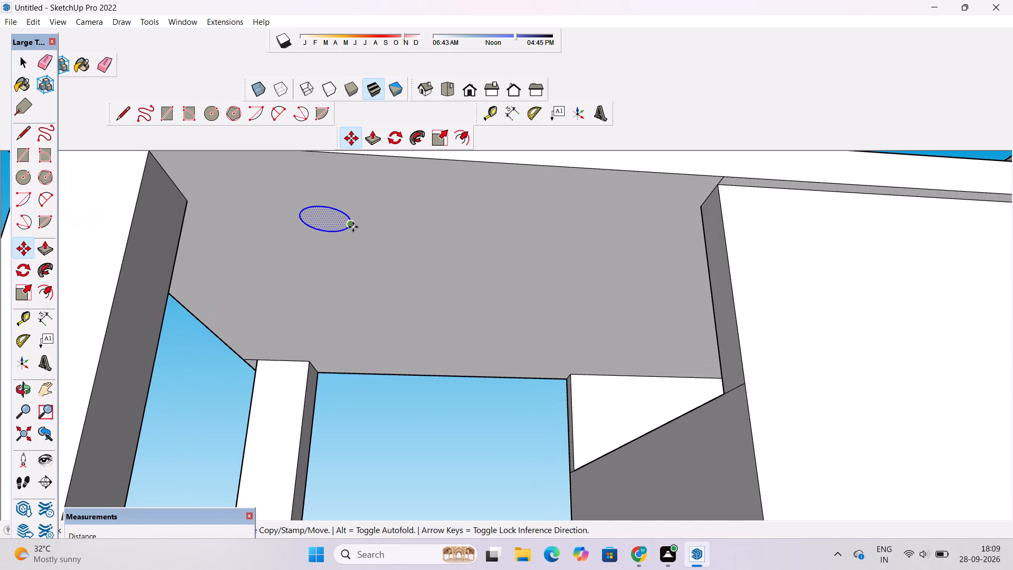
pyautogui.scroll(-4, 370, 226)
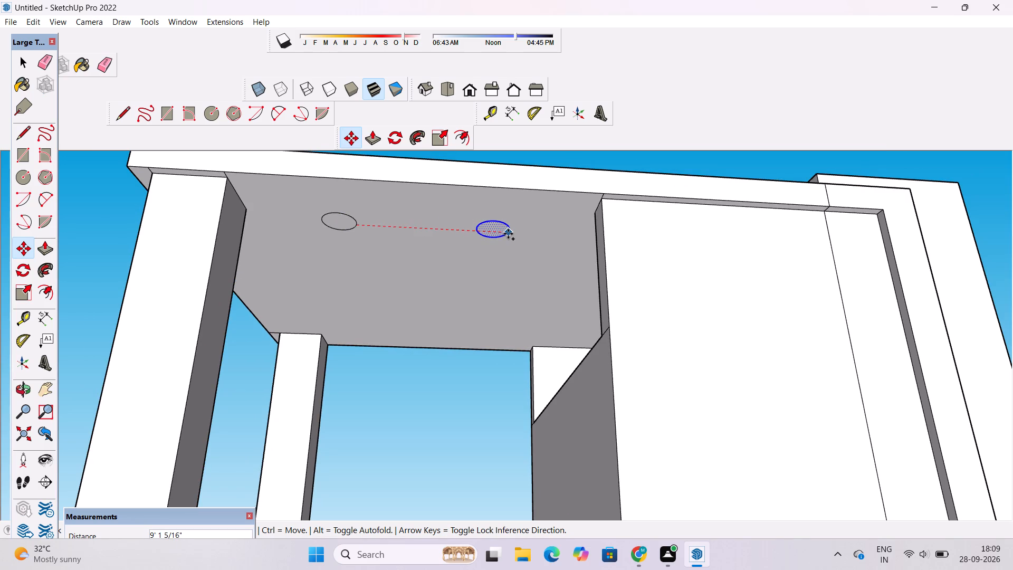
pyautogui.click(508, 234)
# Copy the second circle about 11' 4" along the green axis, and copy that one along the red axis toward the far post.
pyautogui.scroll(7, 506, 243)
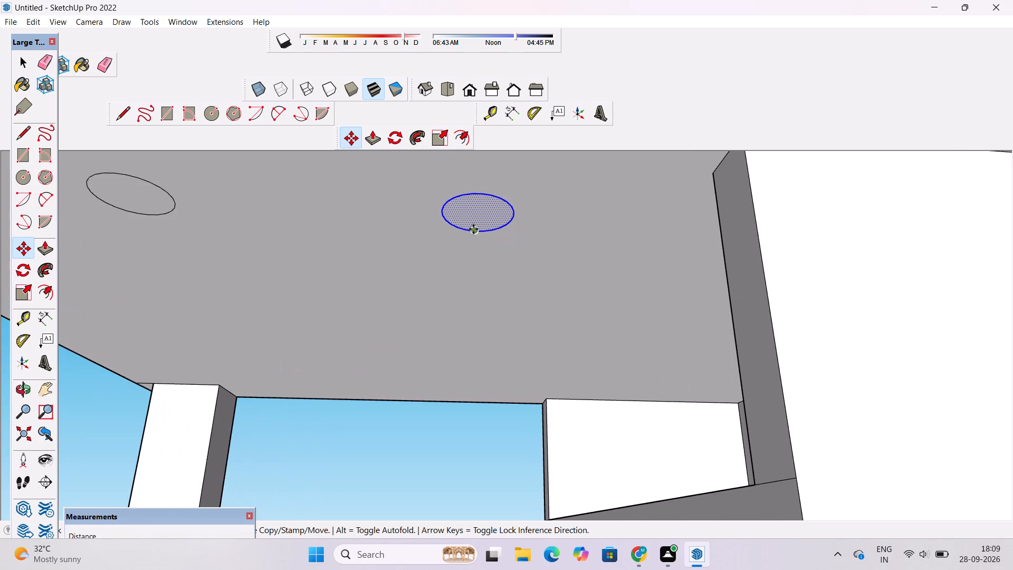
pyautogui.click(472, 229)
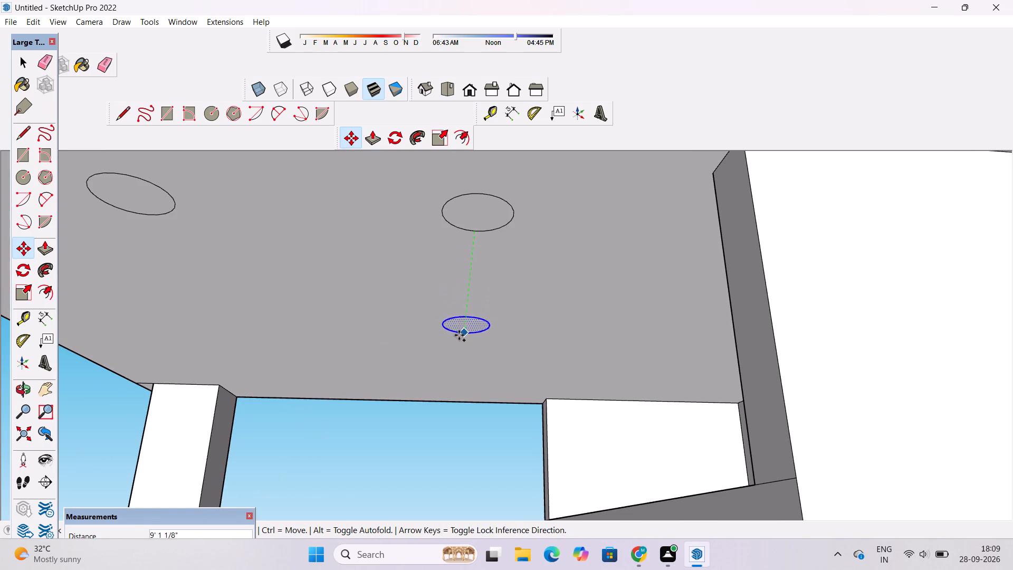
pyautogui.click(459, 348)
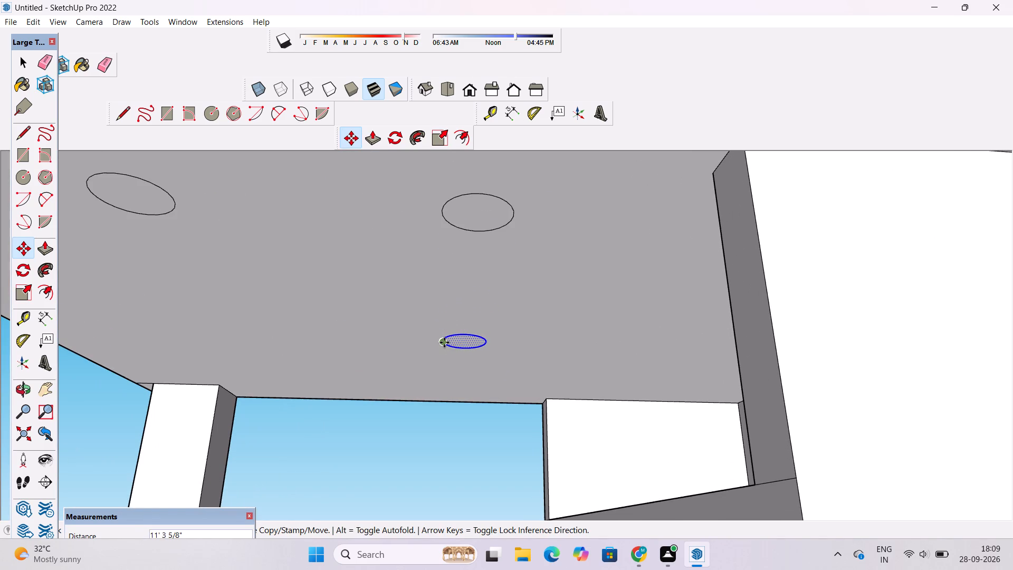
pyautogui.click(444, 342)
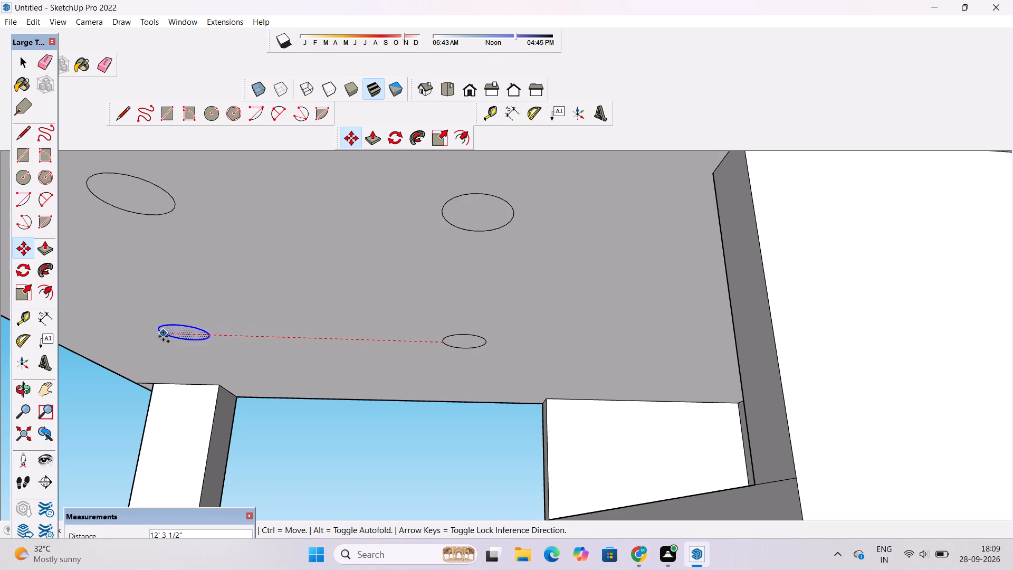
pyautogui.click(156, 336)
pyautogui.press('space')
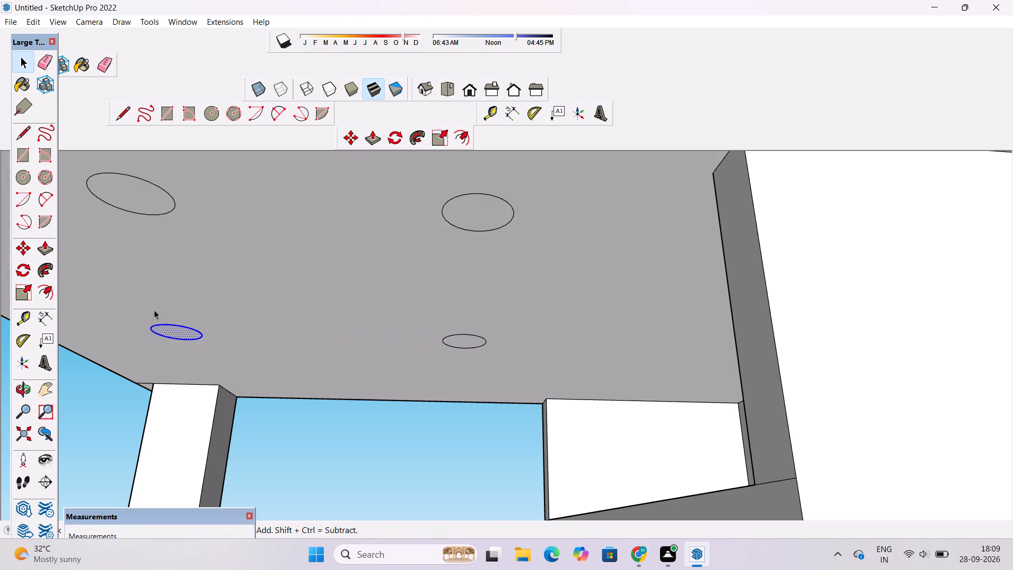
# Delete the selected circle near the far post on the canopy's underside.
pyautogui.press('o')
pyautogui.scroll(-12, 206, 179)
pyautogui.moveTo(205, 262); pyautogui.dragTo(208, 337)
pyautogui.keyDown('shift'); pyautogui.moveTo(195, 334); pyautogui.dragTo(308, 286); pyautogui.keyUp('shift')
pyautogui.scroll(-6, 309, 286)
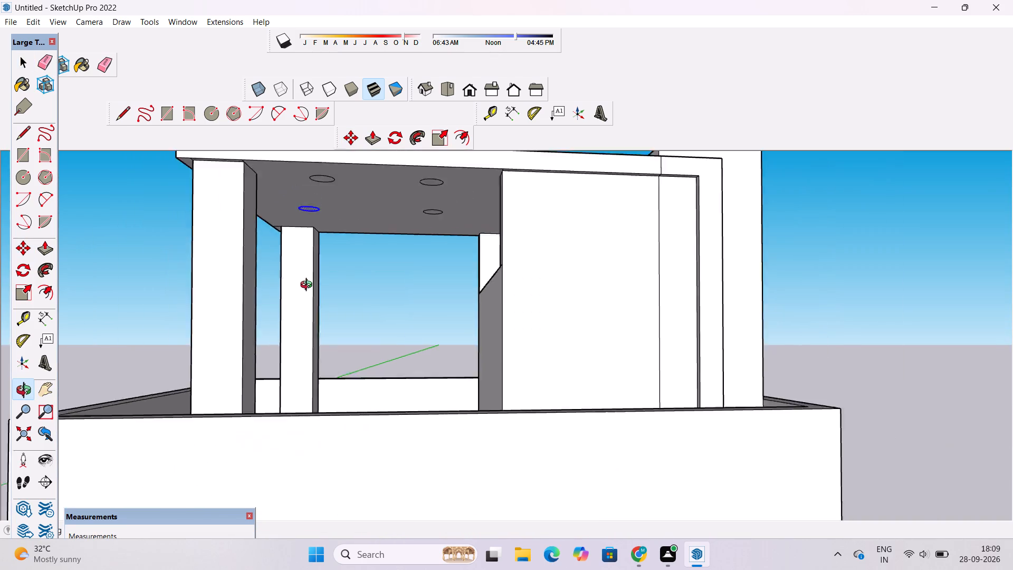
pyautogui.moveTo(265, 240); pyautogui.dragTo(591, 230)
pyautogui.scroll(-5, 498, 228)
pyautogui.moveTo(430, 205); pyautogui.dragTo(538, 161)
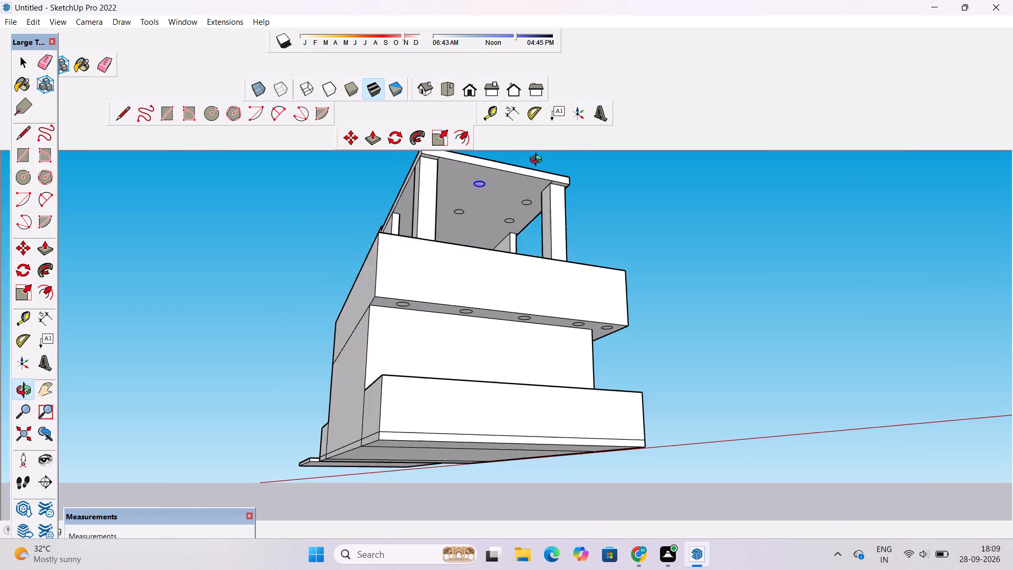
pyautogui.moveTo(538, 161); pyautogui.dragTo(539, 161)
pyautogui.scroll(4, 533, 177)
pyautogui.moveTo(536, 181); pyautogui.dragTo(521, 143)
pyautogui.scroll(4, 478, 187)
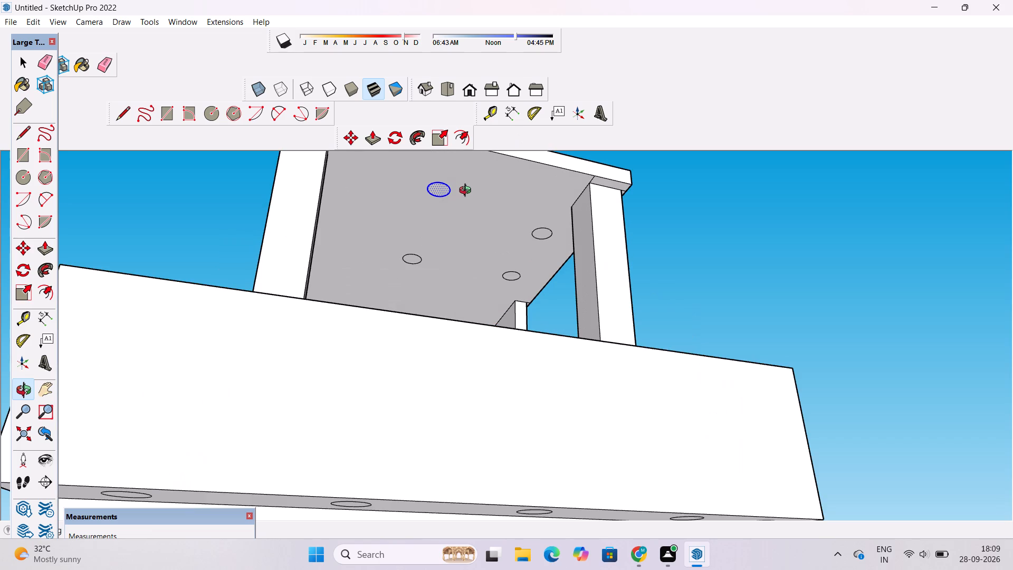
pyautogui.keyDown('shift'); pyautogui.moveTo(447, 192); pyautogui.dragTo(342, 222); pyautogui.keyUp('shift')
pyautogui.keyDown('shift'); pyautogui.scroll(4, 340, 222); pyautogui.keyUp('shift')
pyautogui.keyDown('shift'); pyautogui.moveTo(338, 219); pyautogui.dragTo(327, 221); pyautogui.keyUp('shift')
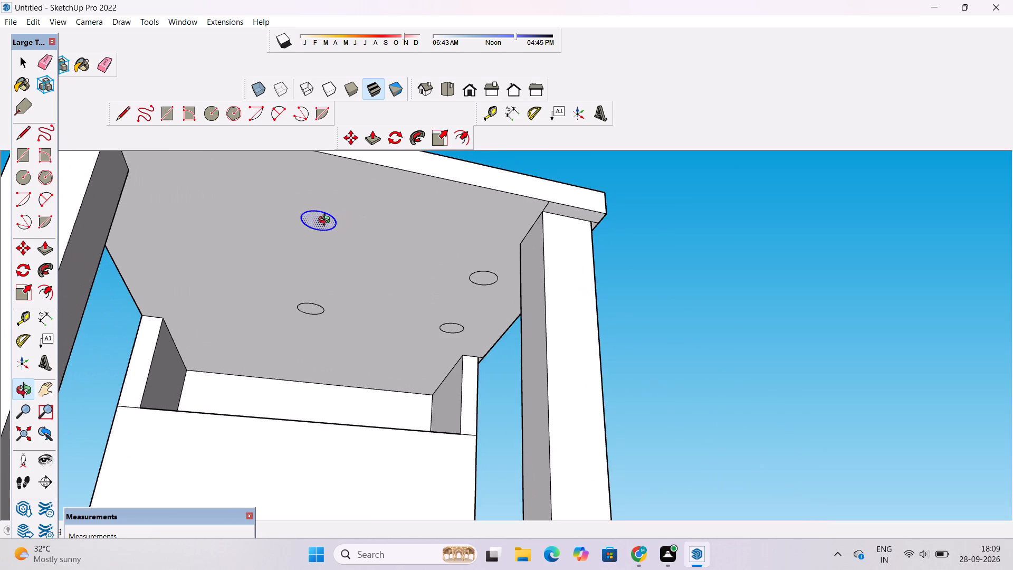
pyautogui.press('Delete')
# Copy the circle near the band-side post about 17' 11" along the green axis across the canopy's underside.
pyautogui.press('space')
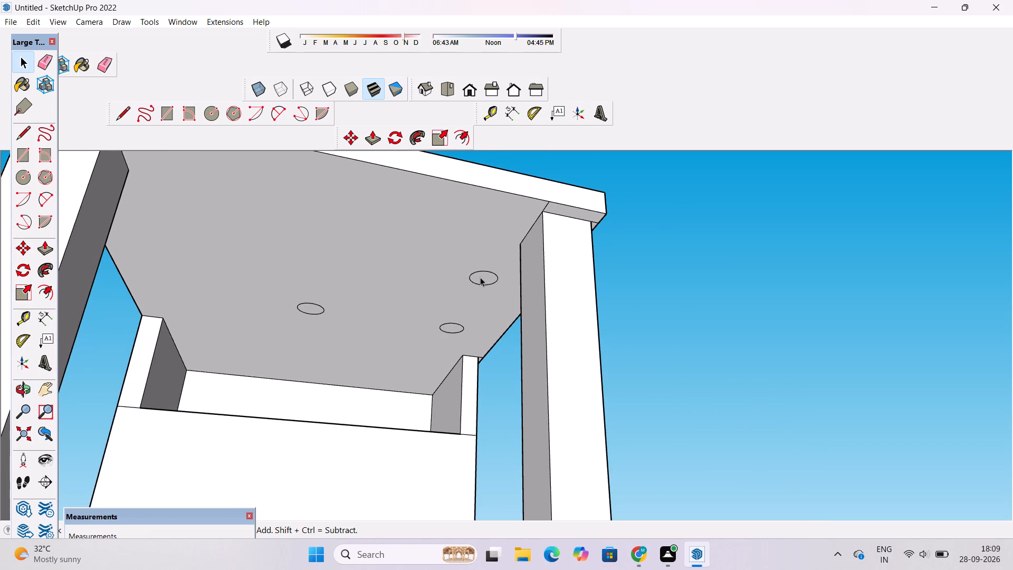
pyautogui.doubleClick(480, 277)
pyautogui.press('m')
pyautogui.scroll(2, 481, 277)
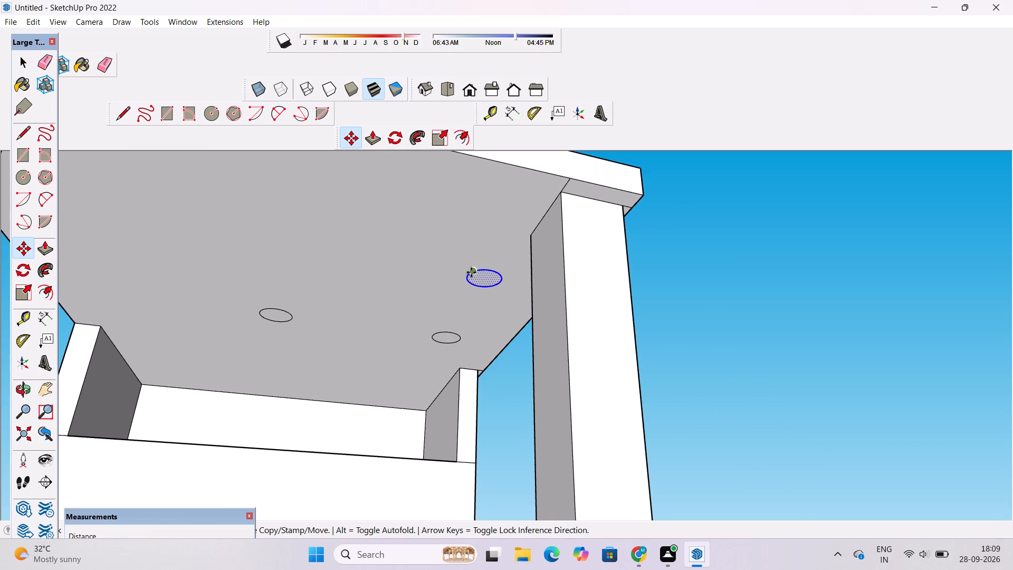
pyautogui.click(470, 274)
pyautogui.scroll(-4, 409, 270)
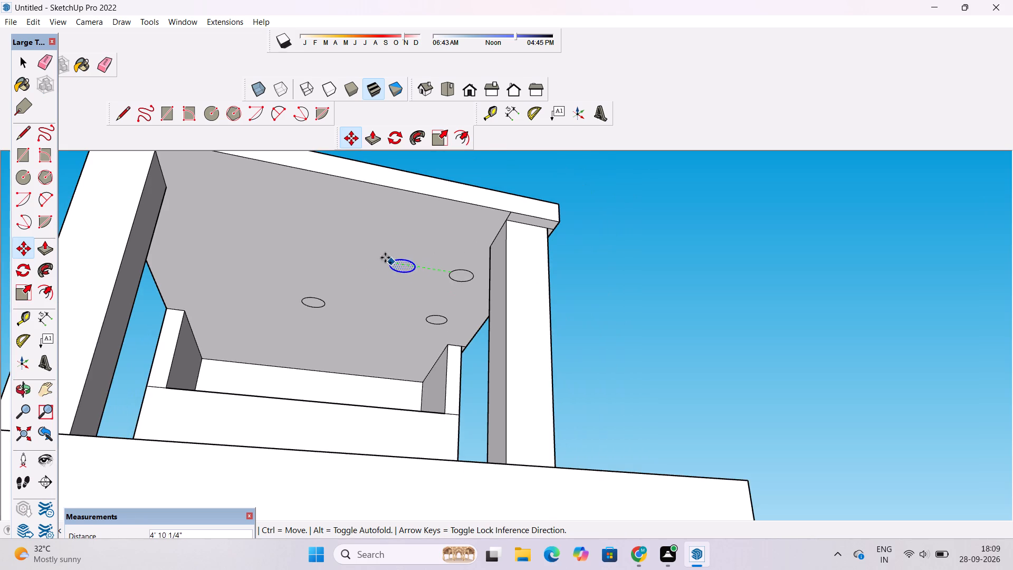
pyautogui.click(209, 230)
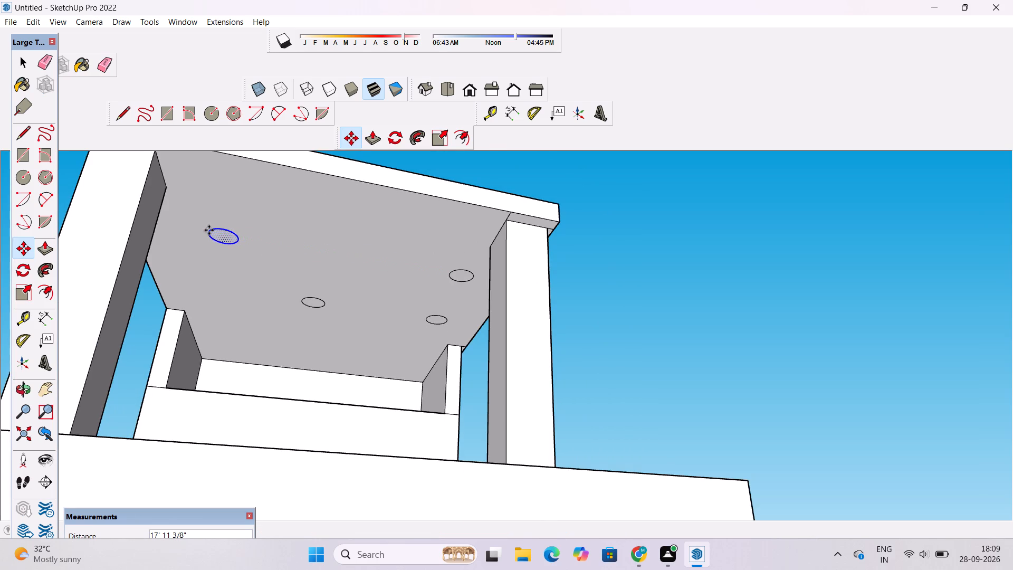
pyautogui.press('space')
pyautogui.press('m')
pyautogui.scroll(4, 208, 258)
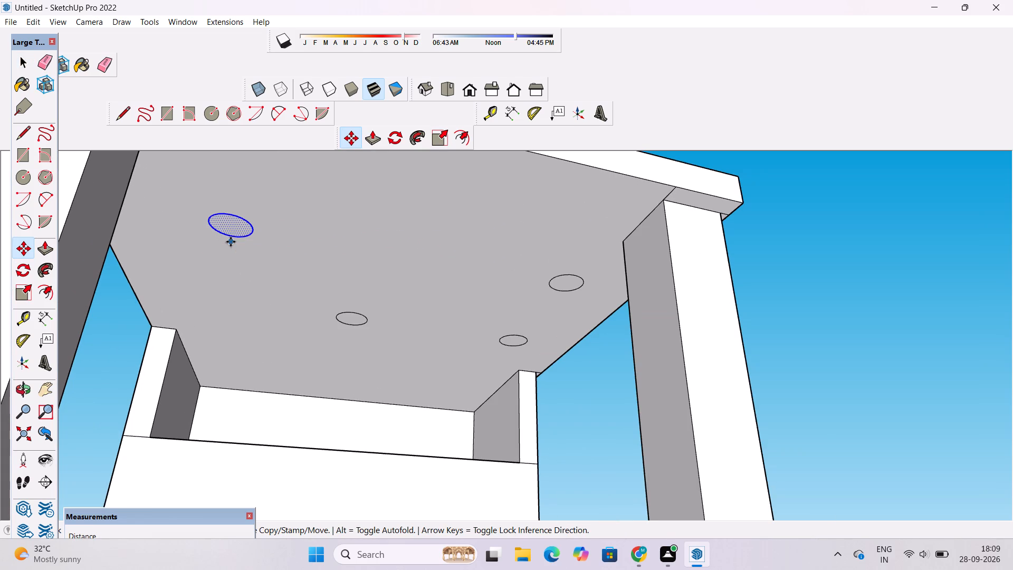
# Delete the remaining earlier copy, the block-side circle farther from the band, on the canopy's underside.
pyautogui.press('space')
pyautogui.doubleClick(358, 317)
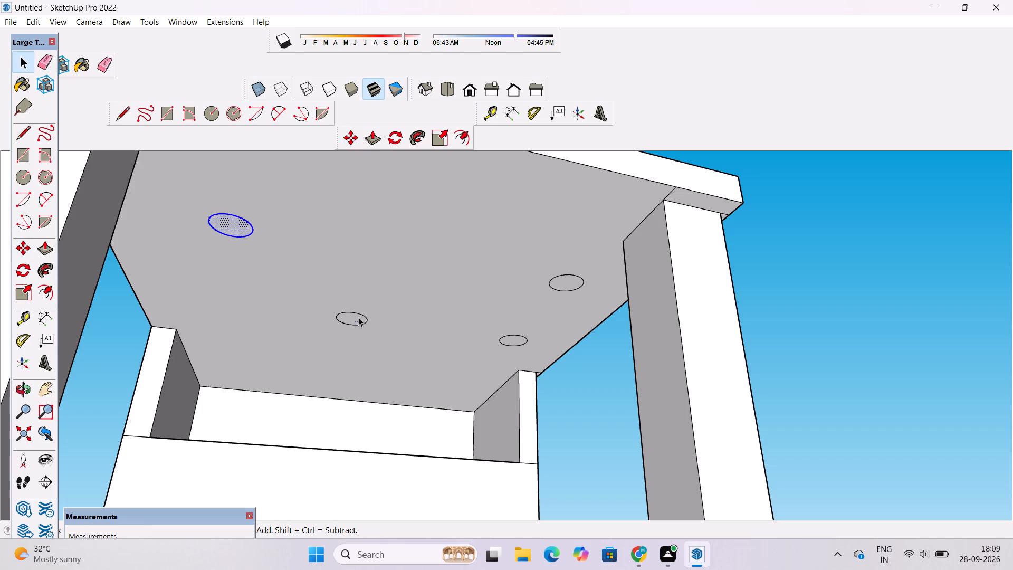
pyautogui.press('Delete')
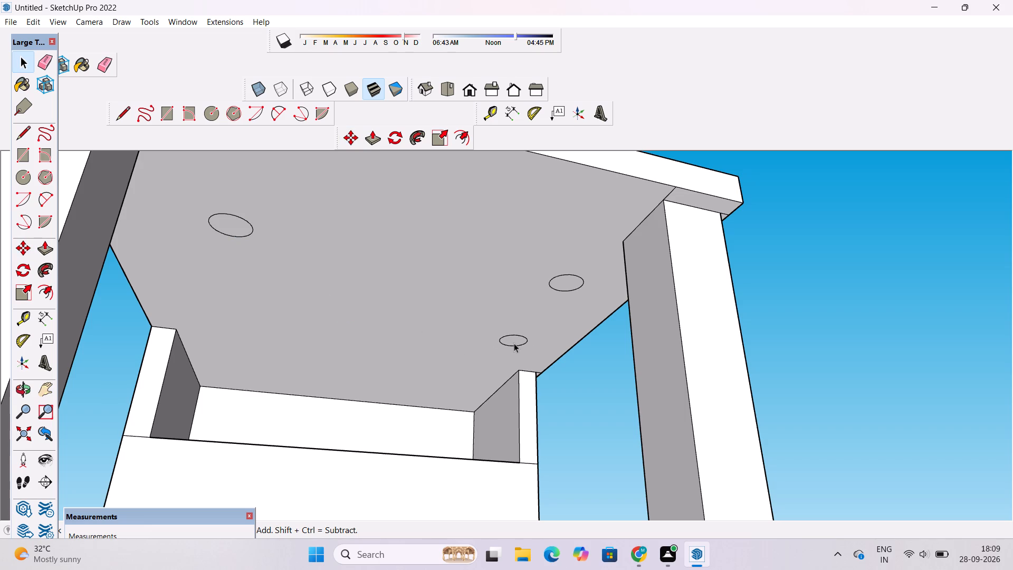
# Copy the block-side circle nearest the band about 18' 8" along the green axis across the canopy's underside.
pyautogui.click(514, 343)
pyautogui.click(514, 343)
pyautogui.press('m')
pyautogui.scroll(3, 514, 339)
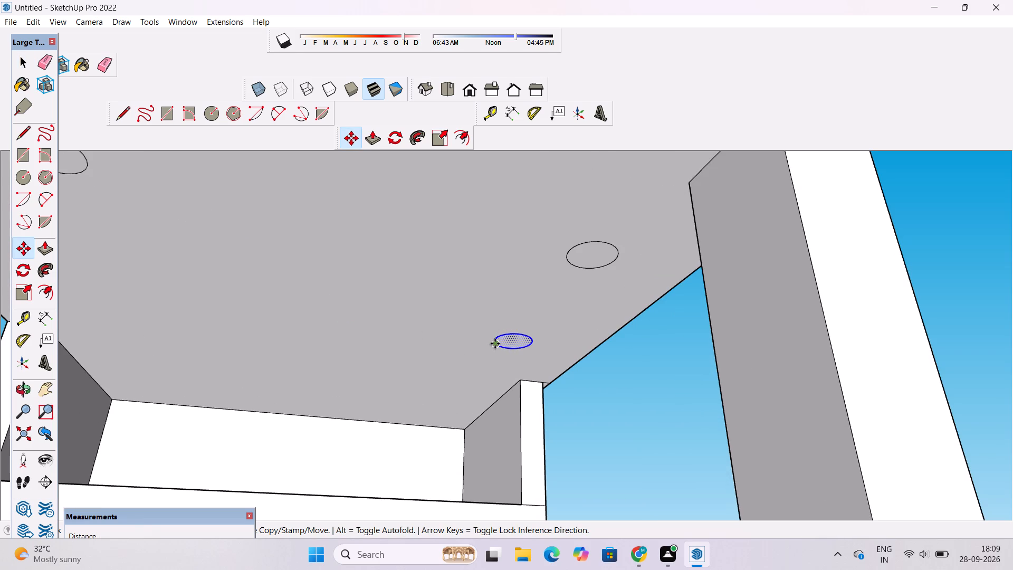
pyautogui.click(495, 343)
pyautogui.scroll(-5, 494, 341)
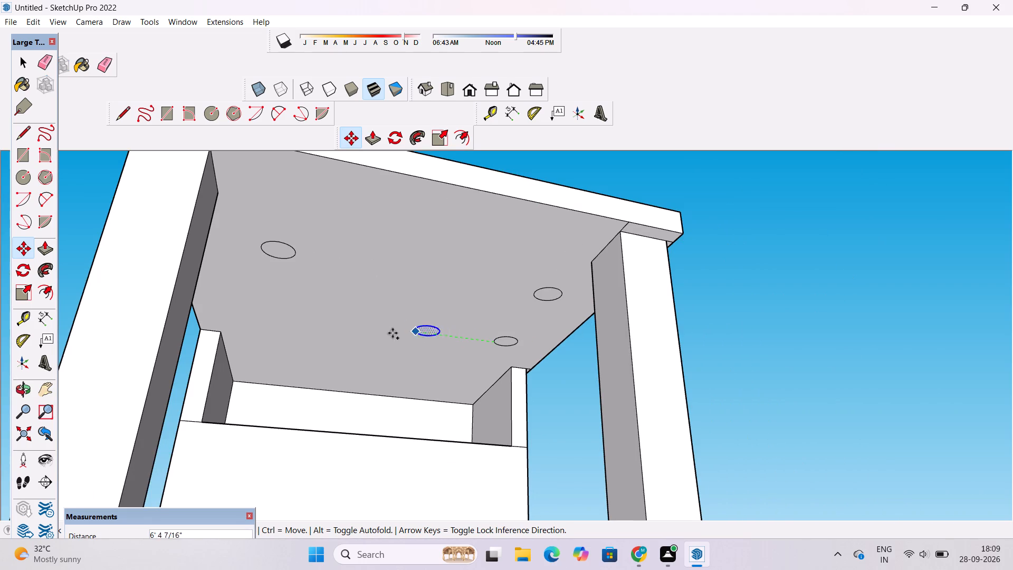
pyautogui.click(257, 312)
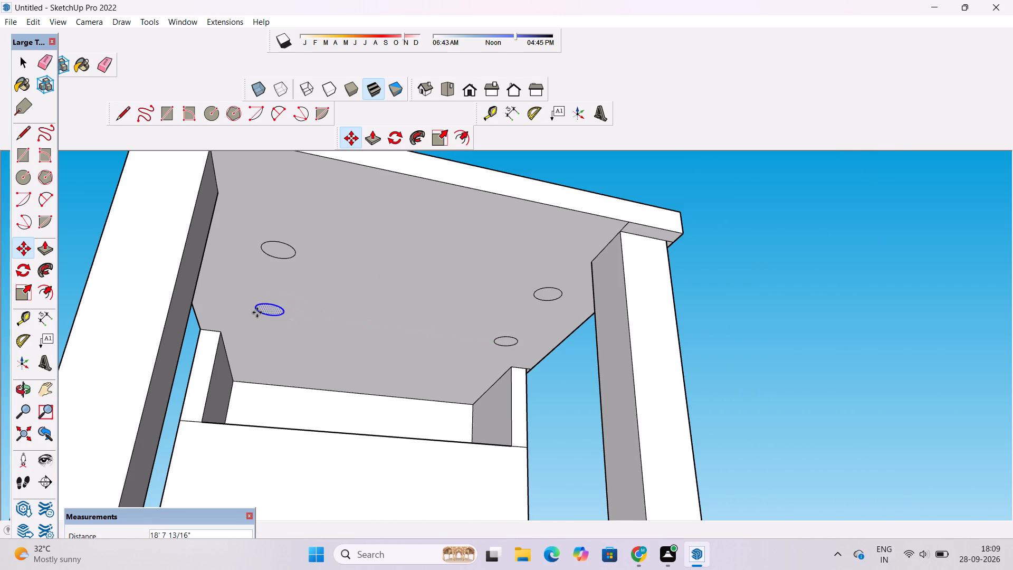
# Clear the selection and examine the layout of the four circles on the canopy's underside from several angles.
pyautogui.press('o')
pyautogui.moveTo(387, 316); pyautogui.dragTo(235, 248)
pyautogui.scroll(-5, 234, 249)
pyautogui.moveTo(352, 254); pyautogui.dragTo(350, 282)
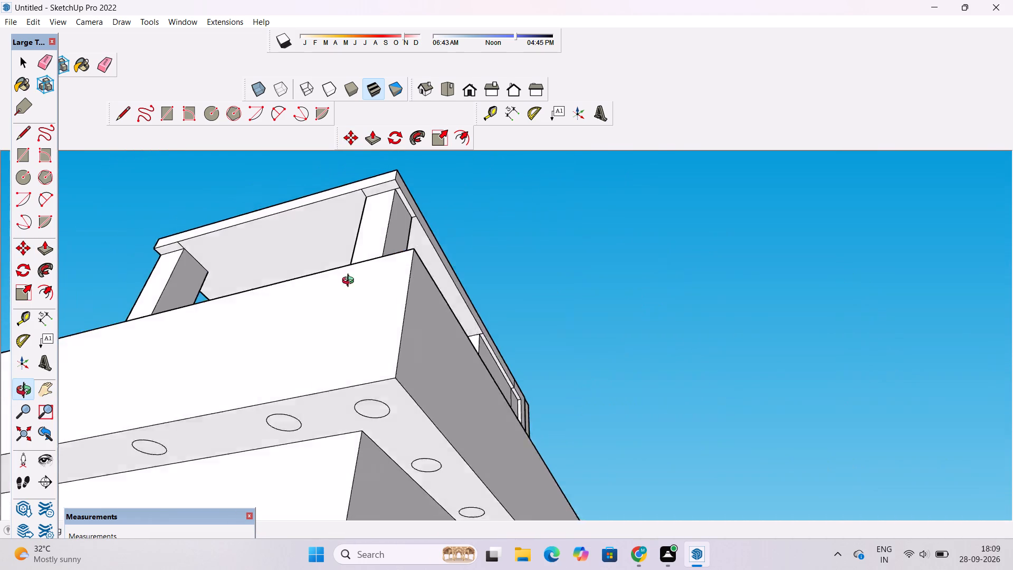
pyautogui.moveTo(350, 282); pyautogui.dragTo(130, 335)
pyautogui.moveTo(583, 296); pyautogui.dragTo(487, 292)
pyautogui.scroll(2, 493, 303)
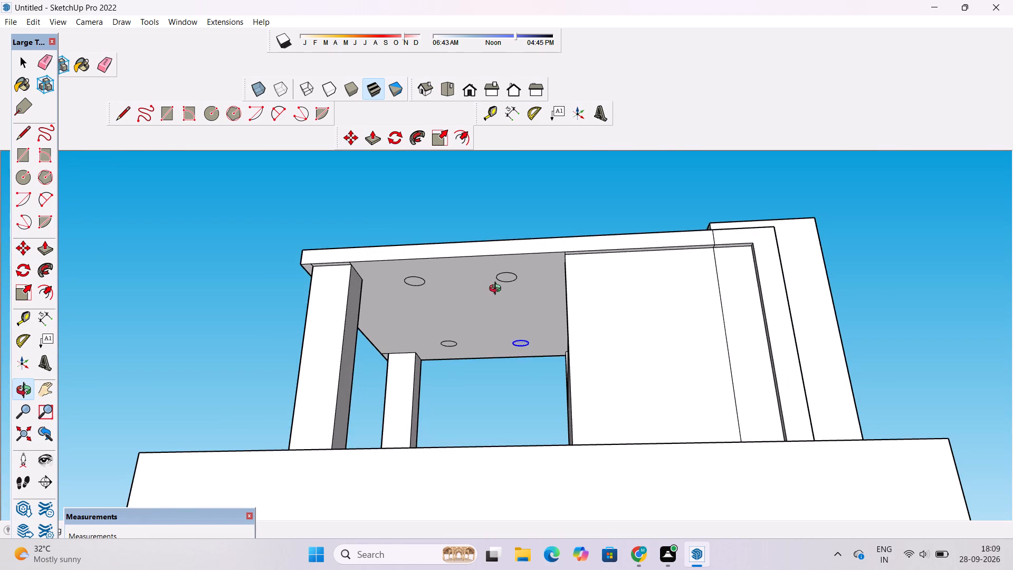
pyautogui.moveTo(498, 285); pyautogui.dragTo(518, 324)
pyautogui.keyDown('shift'); pyautogui.moveTo(518, 324); pyautogui.dragTo(527, 267); pyautogui.keyUp('shift')
pyautogui.moveTo(525, 272); pyautogui.dragTo(533, 283)
pyautogui.press('space')
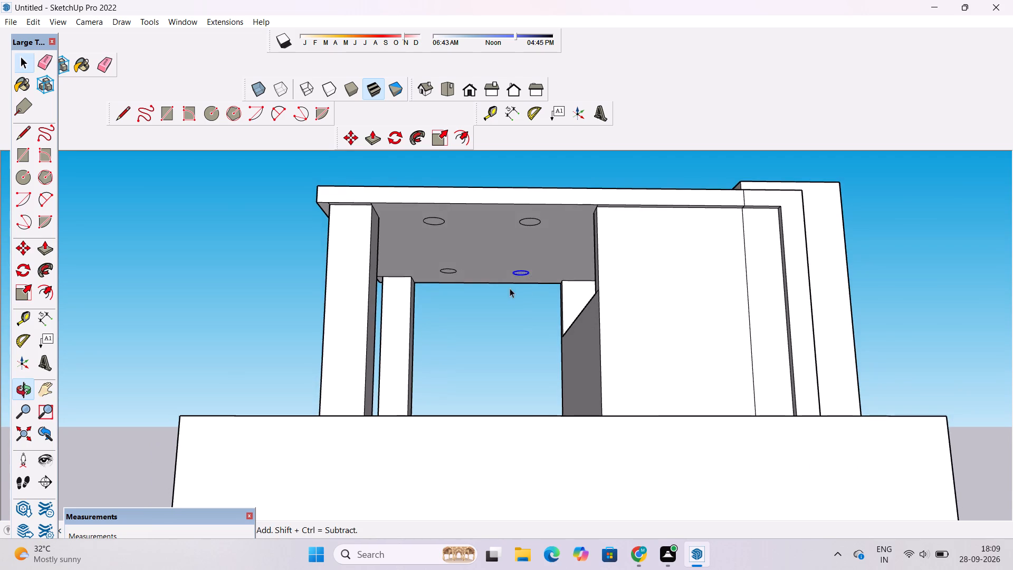
pyautogui.scroll(-4, 504, 291)
pyautogui.click(542, 202)
pyautogui.scroll(4, 518, 229)
pyautogui.press('o')
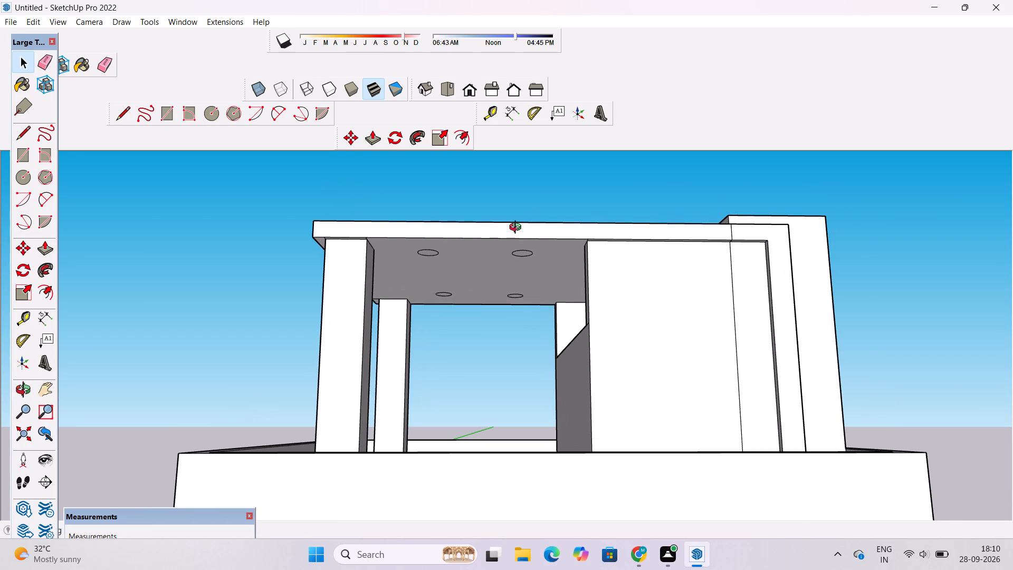
pyautogui.moveTo(495, 297); pyautogui.dragTo(500, 242)
pyautogui.moveTo(502, 250); pyautogui.dragTo(508, 283)
pyautogui.scroll(-3, 506, 281)
pyautogui.moveTo(501, 273); pyautogui.dragTo(499, 299)
pyautogui.scroll(-2, 482, 284)
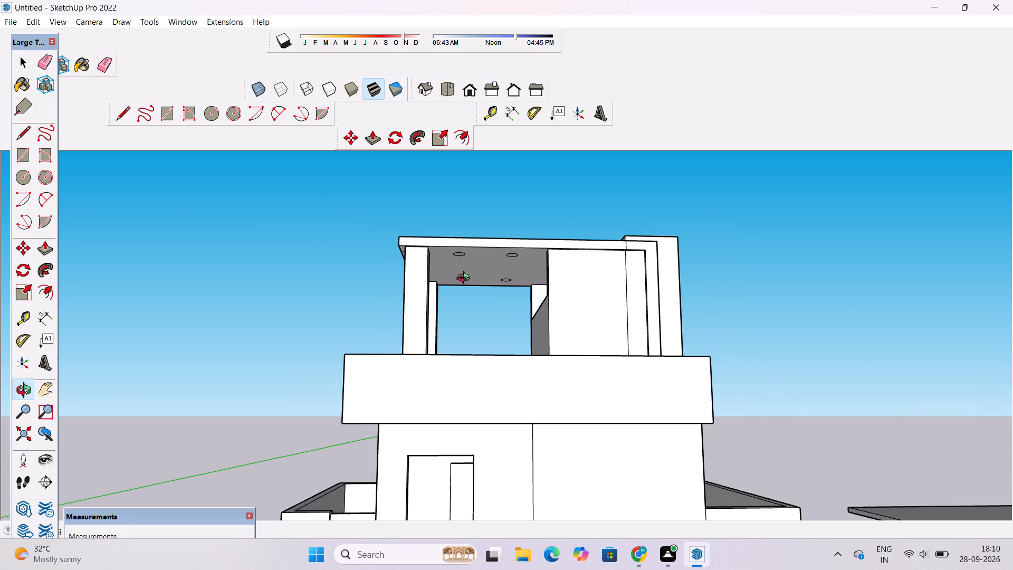
pyautogui.scroll(-2, 466, 283)
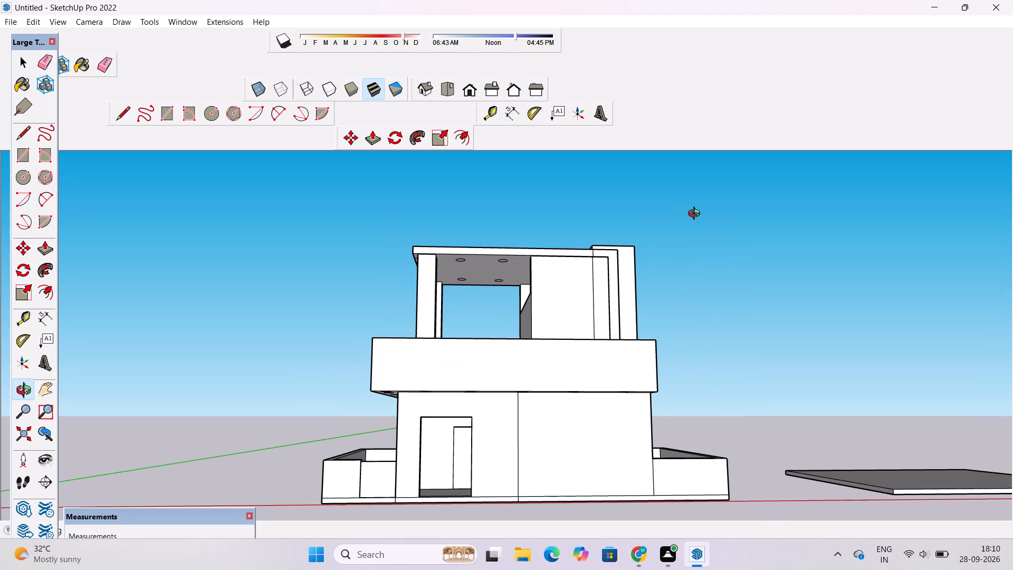
# Examine the rooftop block's front wall, the surrounding band and the canopy from above and below.
pyautogui.scroll(3, 673, 231)
pyautogui.scroll(-4, 658, 253)
pyautogui.scroll(2, 658, 256)
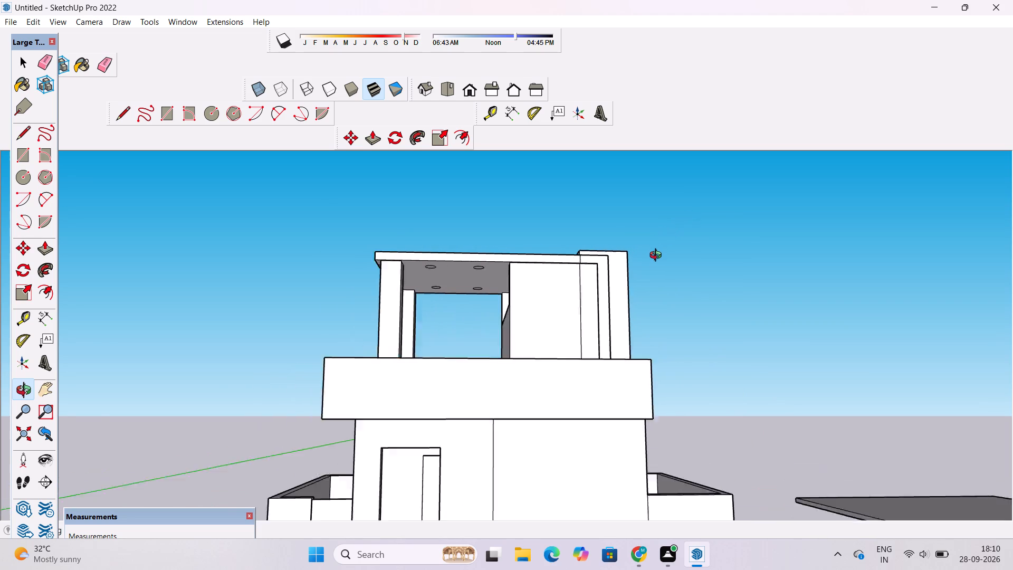
pyautogui.scroll(8, 658, 256)
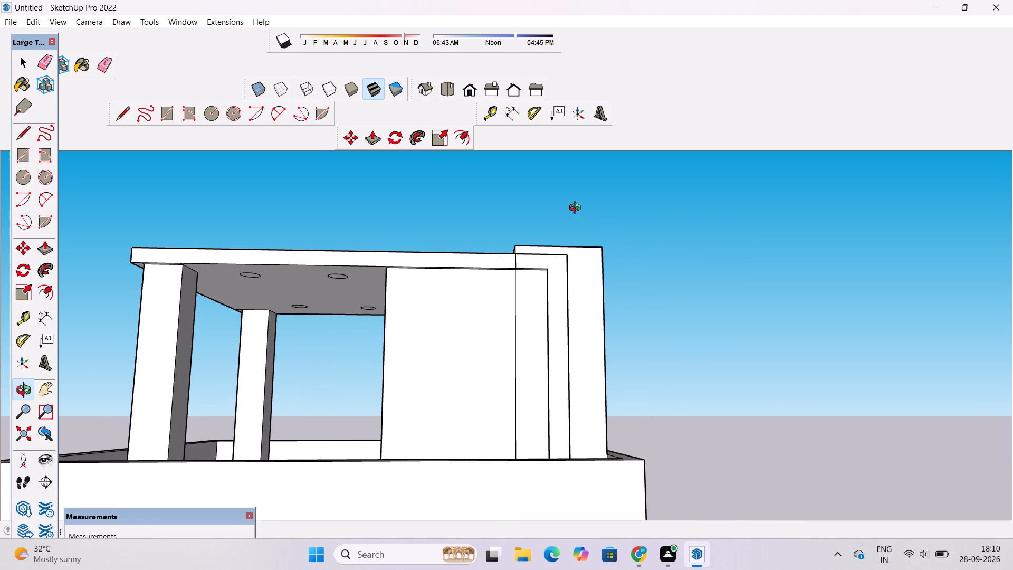
pyautogui.scroll(-4, 561, 222)
pyautogui.moveTo(548, 259); pyautogui.dragTo(543, 317)
pyautogui.scroll(2, 523, 325)
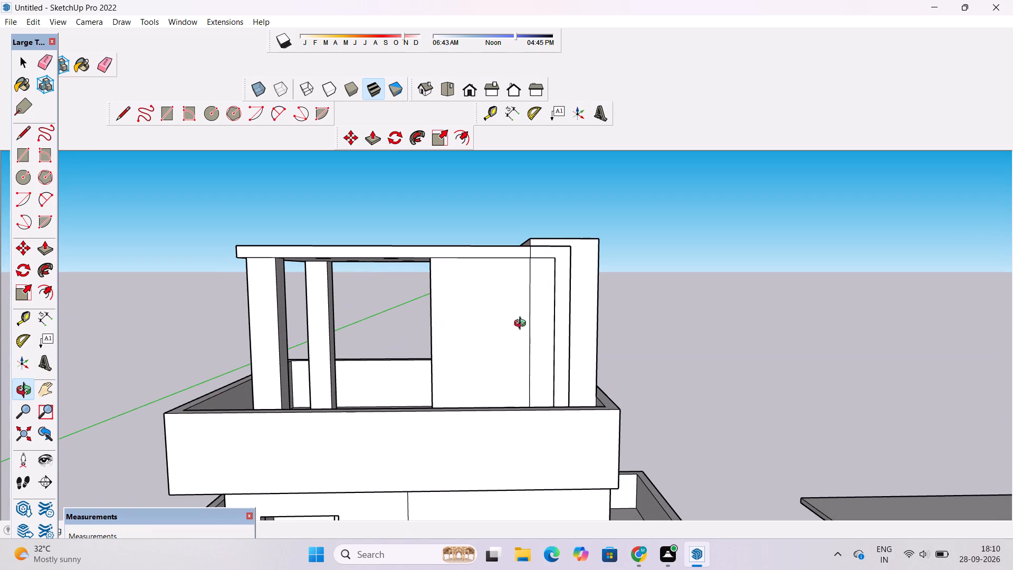
pyautogui.keyDown('shift'); pyautogui.moveTo(515, 322); pyautogui.dragTo(564, 274); pyautogui.keyUp('shift')
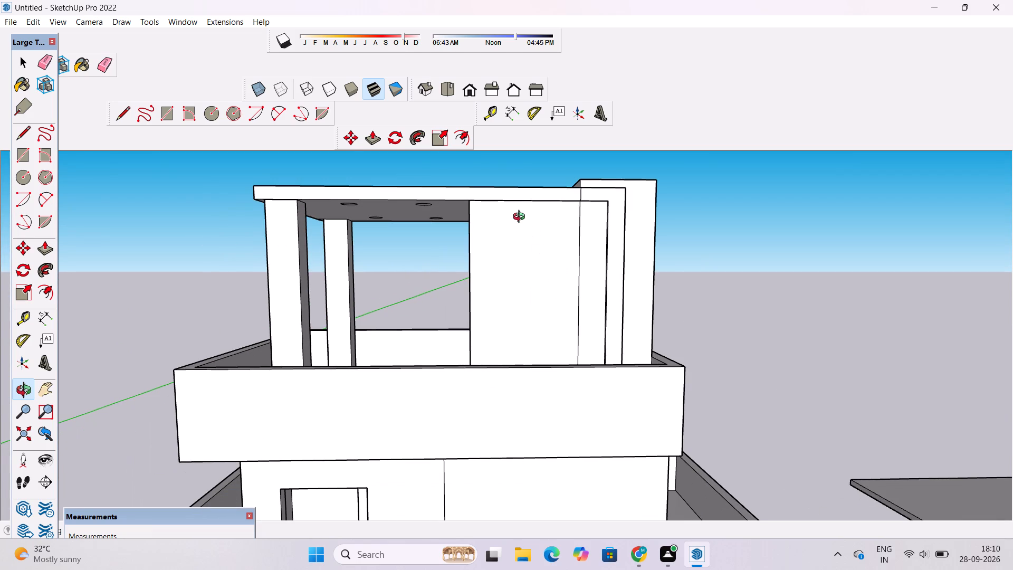
pyautogui.keyDown('shift'); pyautogui.moveTo(473, 261); pyautogui.dragTo(477, 295); pyautogui.keyUp('shift')
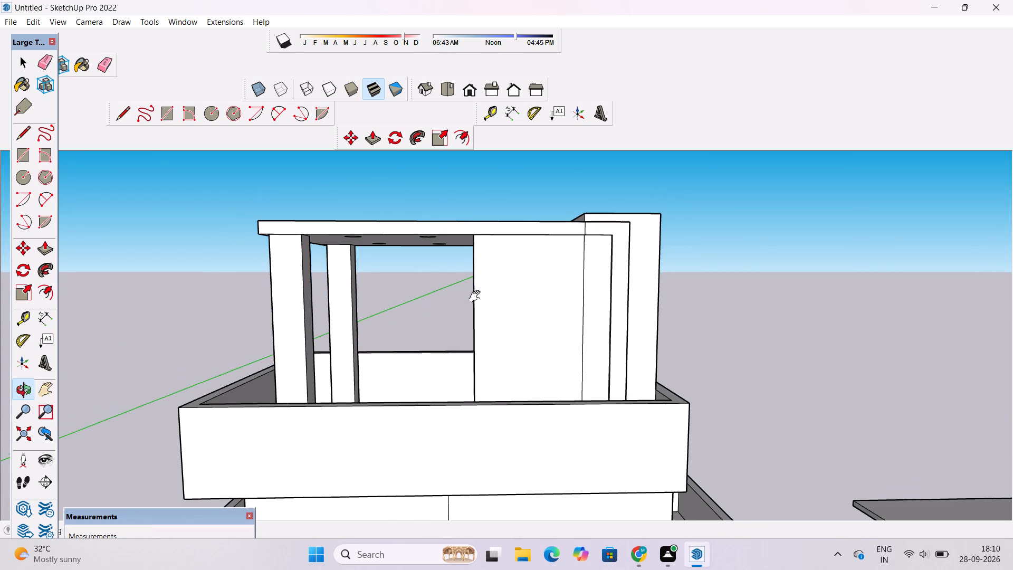
pyautogui.scroll(-4, 452, 238)
pyautogui.moveTo(465, 274); pyautogui.dragTo(473, 317)
pyautogui.scroll(3, 517, 265)
pyautogui.moveTo(513, 258); pyautogui.dragTo(601, 329)
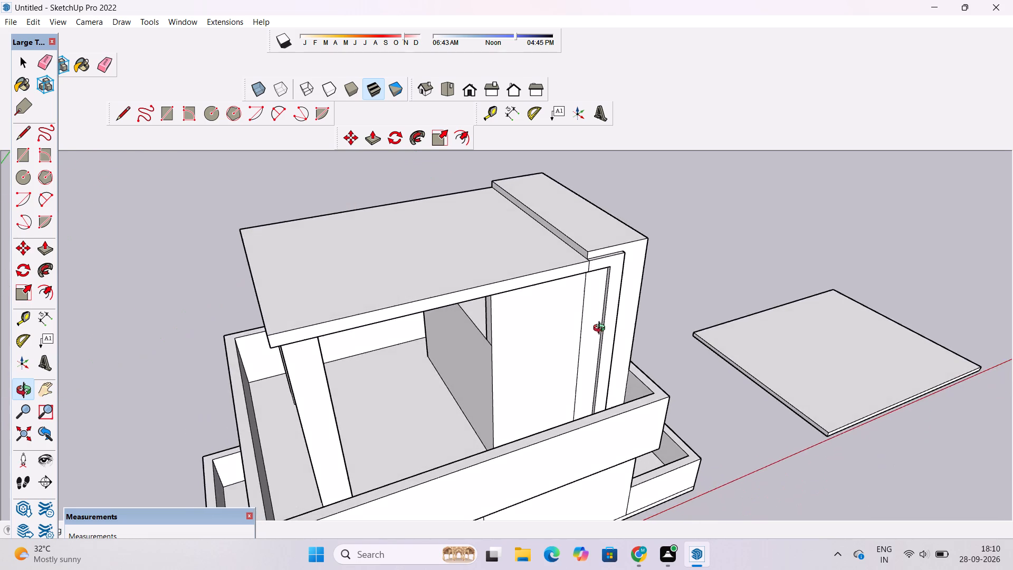
pyautogui.moveTo(601, 329); pyautogui.dragTo(489, 293)
pyautogui.keyDown('shift'); pyautogui.moveTo(489, 298); pyautogui.dragTo(474, 244); pyautogui.keyUp('shift')
pyautogui.scroll(-5, 475, 242)
pyautogui.scroll(3, 494, 262)
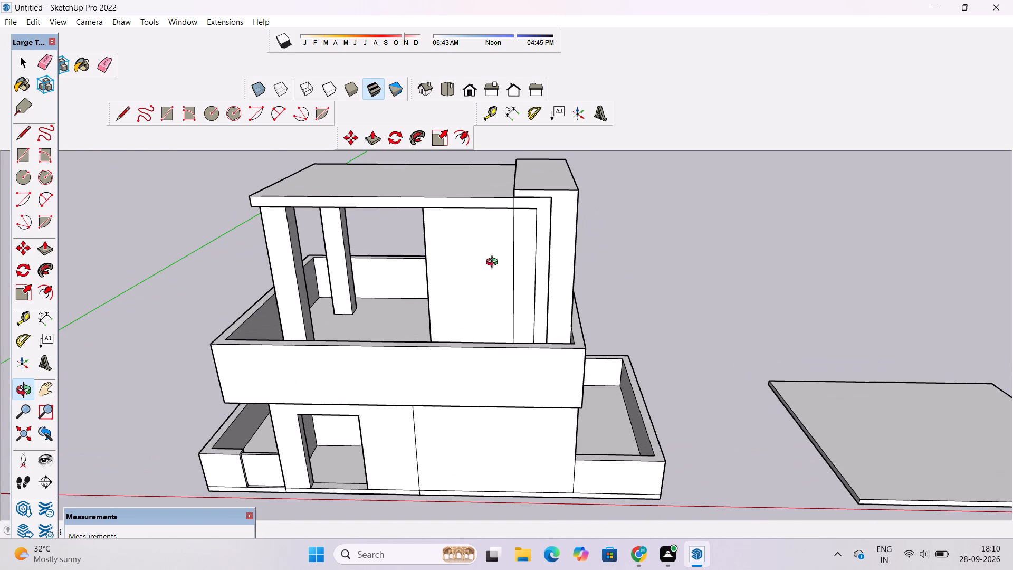
pyautogui.moveTo(493, 272); pyautogui.dragTo(508, 234)
pyautogui.click(508, 234)
pyautogui.scroll(2, 509, 222)
pyautogui.keyDown('shift'); pyautogui.moveTo(506, 235); pyautogui.dragTo(501, 201); pyautogui.keyUp('shift')
pyautogui.scroll(3, 493, 204)
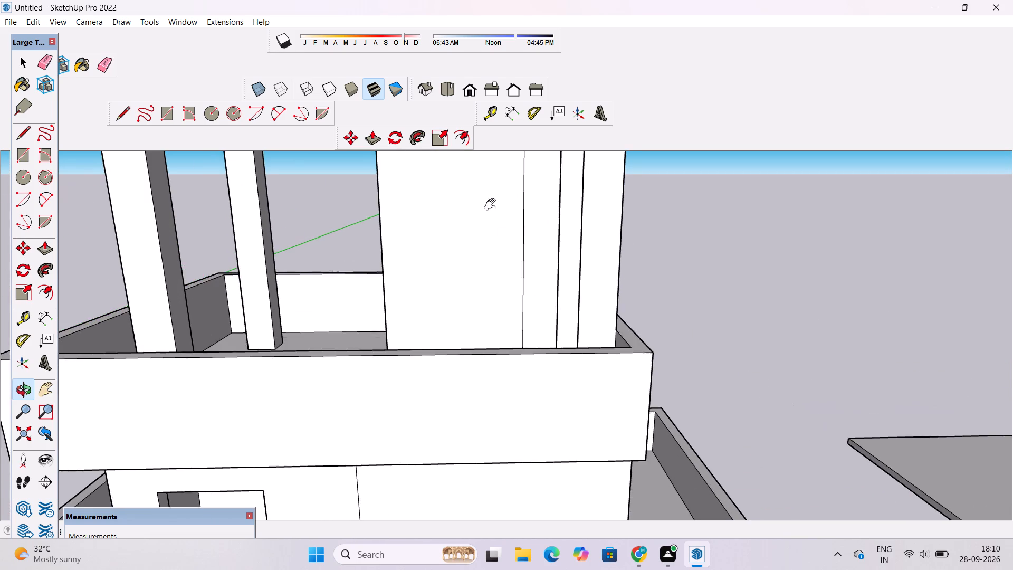
pyautogui.keyDown('shift'); pyautogui.moveTo(492, 205); pyautogui.dragTo(458, 309); pyautogui.keyUp('shift')
pyautogui.moveTo(455, 315); pyautogui.dragTo(485, 171)
pyautogui.keyDown('shift'); pyautogui.moveTo(486, 163); pyautogui.dragTo(462, 307); pyautogui.keyUp('shift')
pyautogui.scroll(4, 466, 300)
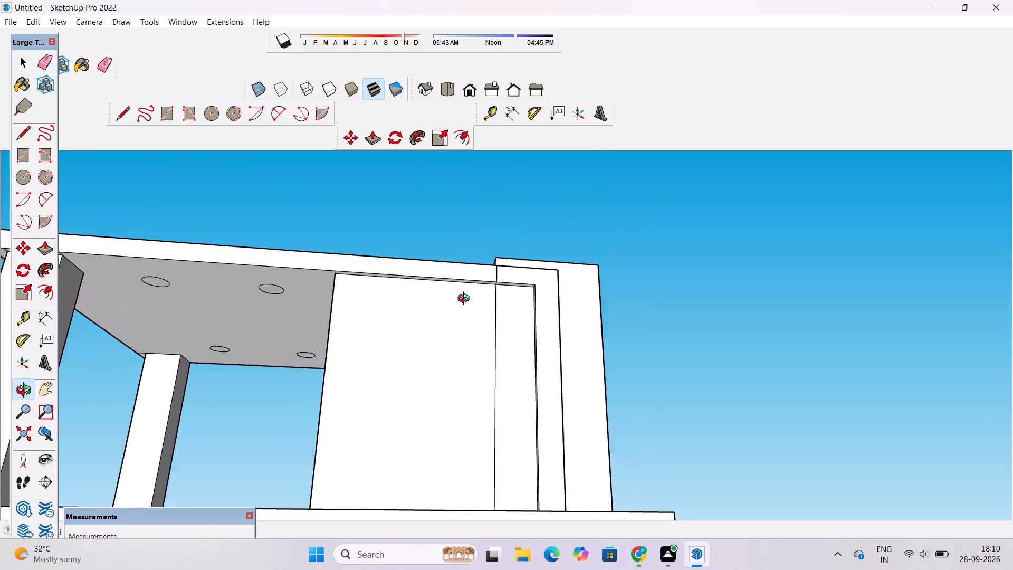
pyautogui.scroll(1, 466, 300)
pyautogui.keyDown('shift'); pyautogui.moveTo(467, 294); pyautogui.dragTo(463, 263); pyautogui.keyUp('shift')
pyautogui.keyDown('shift'); pyautogui.moveTo(436, 306); pyautogui.dragTo(434, 266); pyautogui.keyUp('shift')
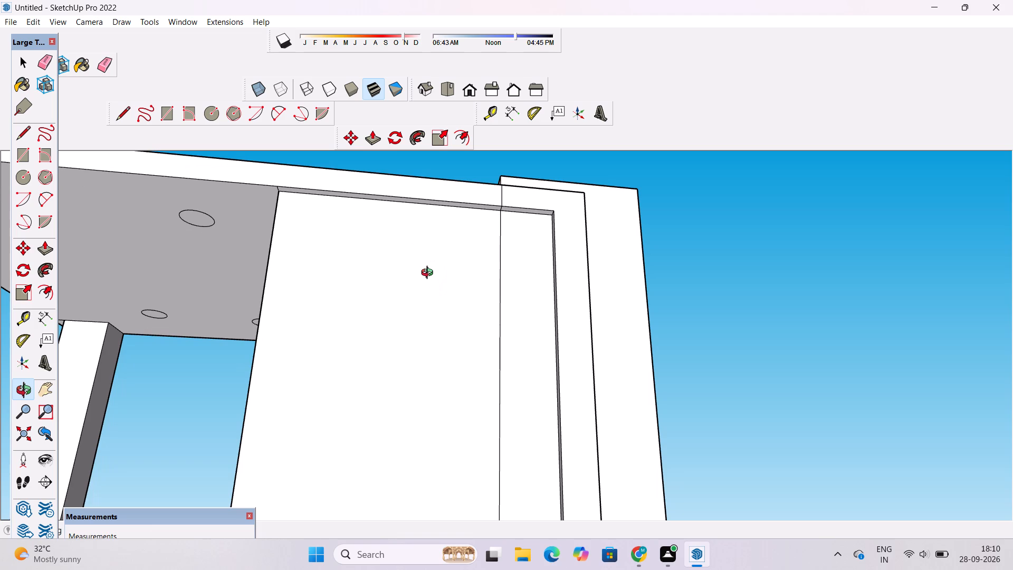
# Offset the outline of the rooftop block's front wall face inward by about 1' 10" beneath the canopy band.
pyautogui.press('r')
pyautogui.press('space')
pyautogui.write('OF')
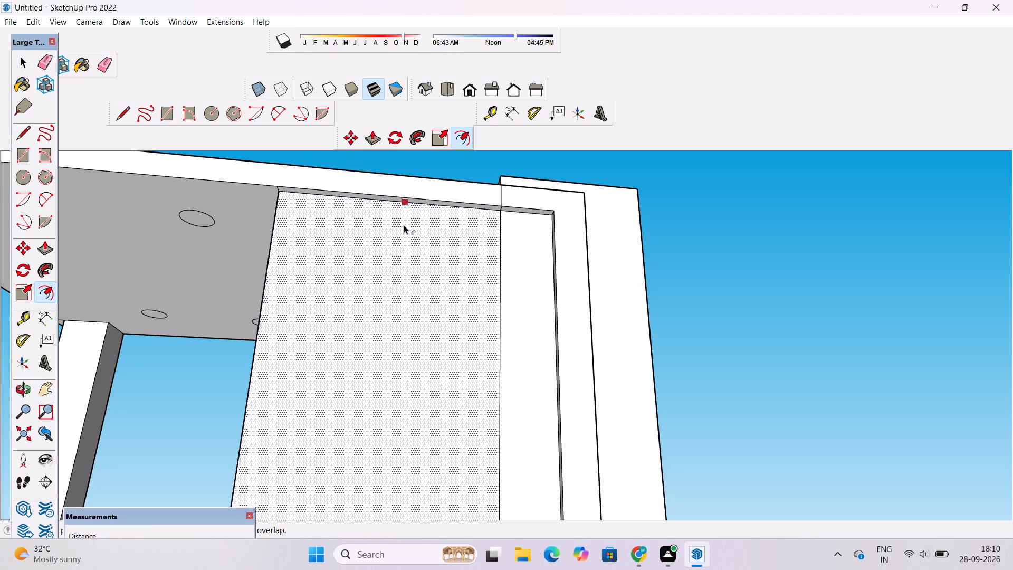
pyautogui.click(404, 225)
pyautogui.press('o')
pyautogui.scroll(-5, 399, 230)
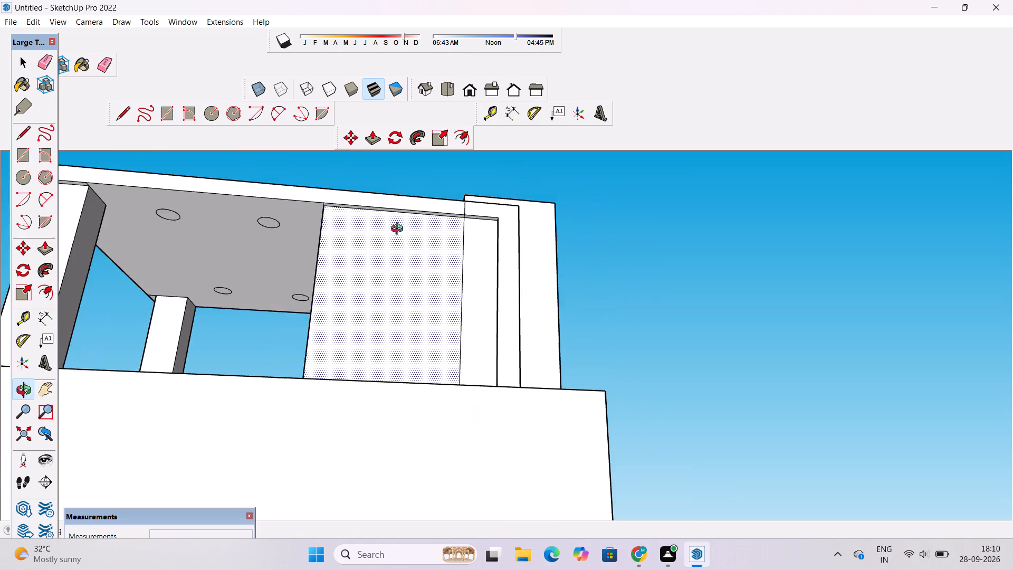
pyautogui.moveTo(399, 240); pyautogui.dragTo(404, 379)
pyautogui.keyDown('shift'); pyautogui.moveTo(404, 377); pyautogui.dragTo(382, 247); pyautogui.keyUp('shift')
pyautogui.moveTo(377, 273); pyautogui.dragTo(366, 324)
pyautogui.scroll(-5, 366, 324)
pyautogui.keyDown('shift'); pyautogui.moveTo(388, 318); pyautogui.dragTo(381, 321); pyautogui.keyUp('shift')
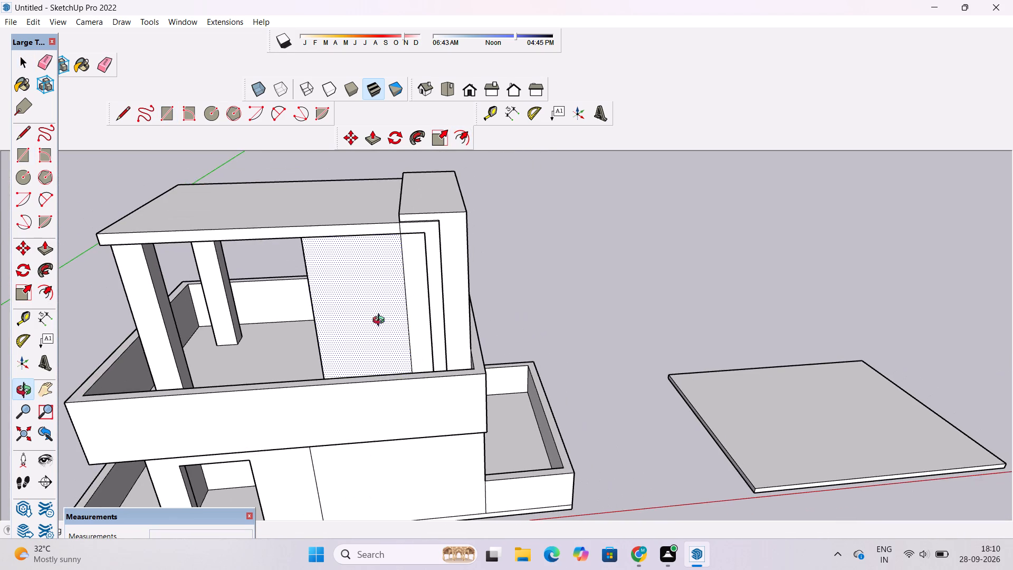
pyautogui.moveTo(382, 316); pyautogui.dragTo(365, 318)
pyautogui.keyDown('shift'); pyautogui.moveTo(369, 307); pyautogui.dragTo(407, 336); pyautogui.keyUp('shift')
pyautogui.moveTo(391, 324); pyautogui.dragTo(396, 307)
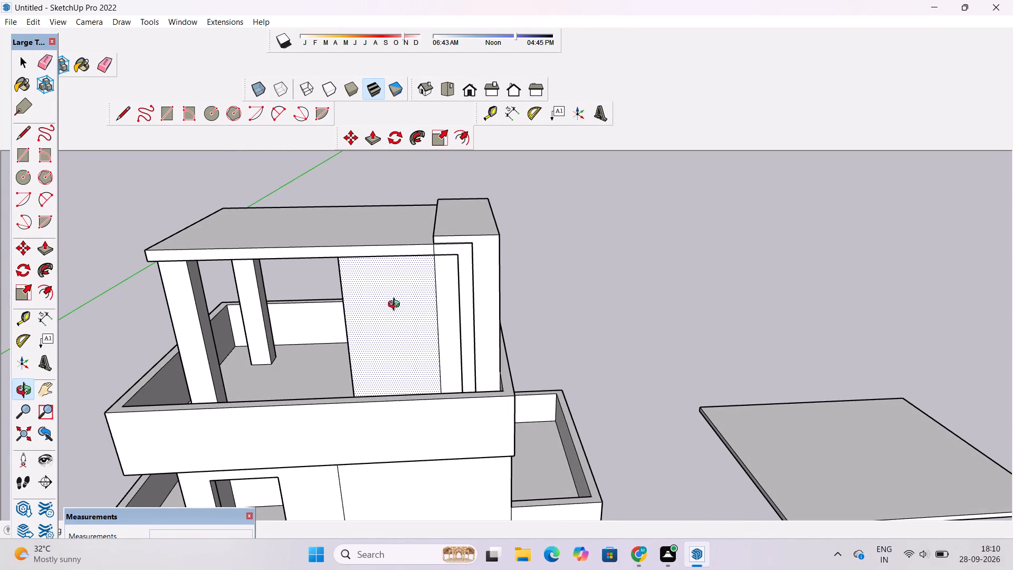
pyautogui.write('OF')
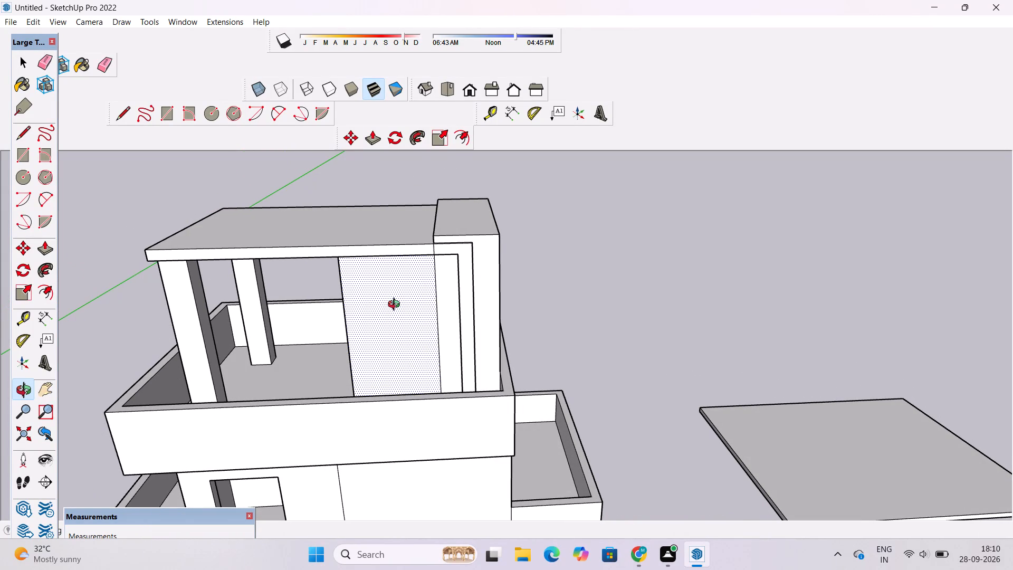
pyautogui.doubleClick(397, 268)
pyautogui.press('space')
# Recess the inset panel on the rooftop block's front wall 2" with Push/Pull.
pyautogui.press('o')
pyautogui.scroll(-6, 413, 289)
pyautogui.moveTo(444, 330); pyautogui.dragTo(403, 332)
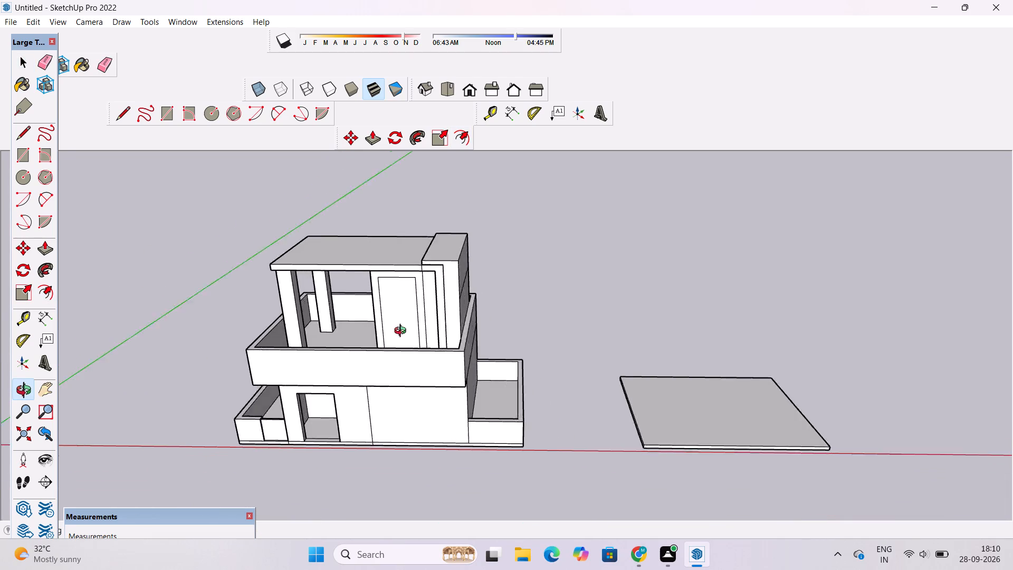
pyautogui.moveTo(403, 332); pyautogui.dragTo(342, 387)
pyautogui.scroll(4, 384, 297)
pyautogui.keyDown('shift'); pyautogui.moveTo(378, 288); pyautogui.dragTo(460, 344); pyautogui.keyUp('shift')
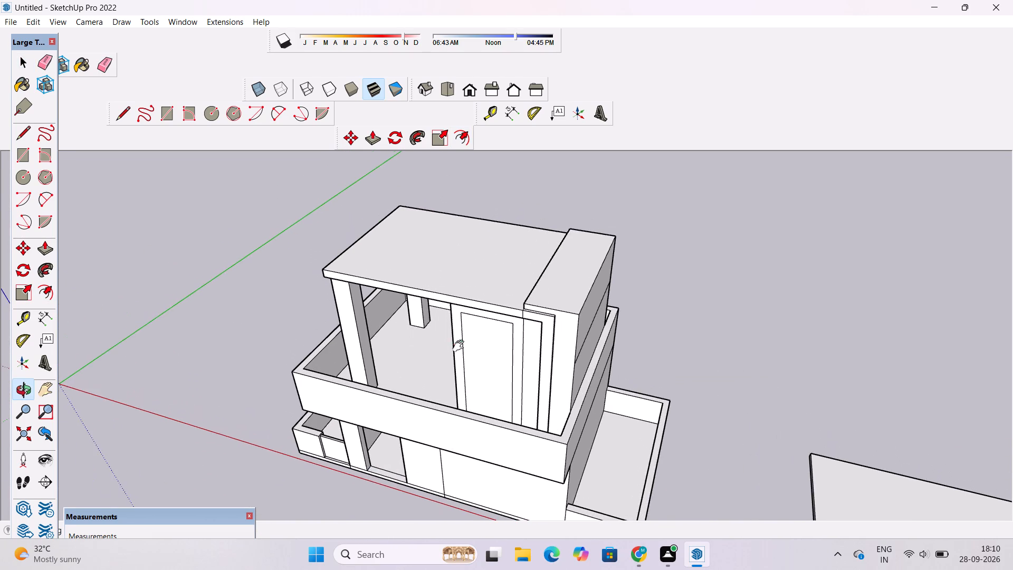
pyautogui.scroll(3, 461, 346)
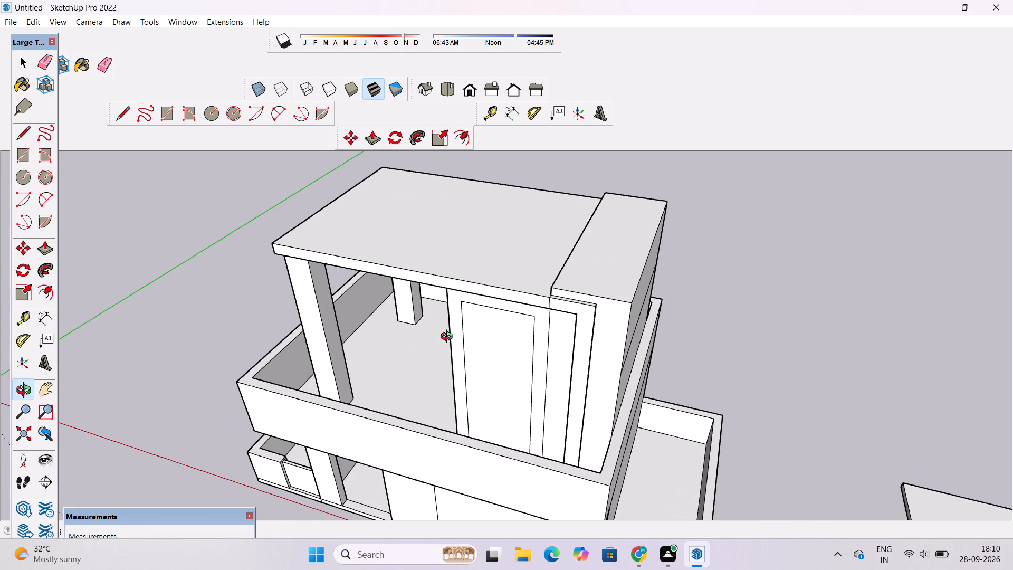
pyautogui.scroll(-4, 449, 338)
pyautogui.keyDown('shift'); pyautogui.moveTo(434, 356); pyautogui.dragTo(552, 356); pyautogui.keyUp('shift')
pyautogui.scroll(4, 574, 340)
pyautogui.moveTo(544, 375); pyautogui.dragTo(624, 375)
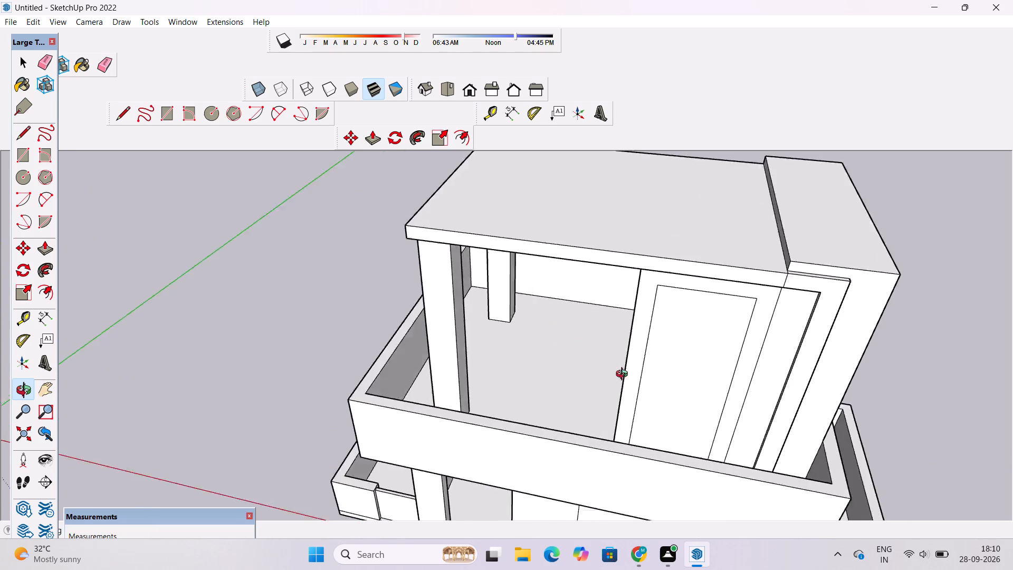
pyautogui.moveTo(624, 375); pyautogui.dragTo(686, 299)
pyautogui.keyDown('shift'); pyautogui.moveTo(713, 291); pyautogui.dragTo(581, 321); pyautogui.keyUp('shift')
pyautogui.scroll(1, 577, 322)
pyautogui.moveTo(564, 322); pyautogui.dragTo(636, 322)
pyautogui.keyDown('shift'); pyautogui.moveTo(639, 318); pyautogui.dragTo(579, 327); pyautogui.keyUp('shift')
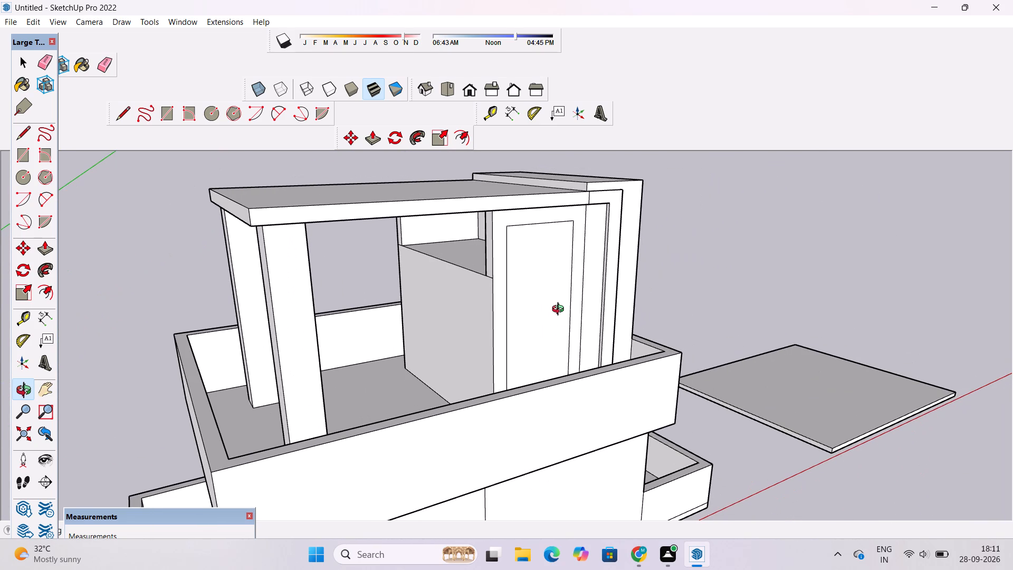
pyautogui.keyDown('shift'); pyautogui.moveTo(568, 316); pyautogui.dragTo(486, 347); pyautogui.keyUp('shift')
pyautogui.scroll(2, 485, 347)
pyautogui.moveTo(460, 352); pyautogui.dragTo(547, 336)
pyautogui.keyDown('shift'); pyautogui.moveTo(547, 336); pyautogui.dragTo(489, 344); pyautogui.keyUp('shift')
pyautogui.scroll(4, 381, 298)
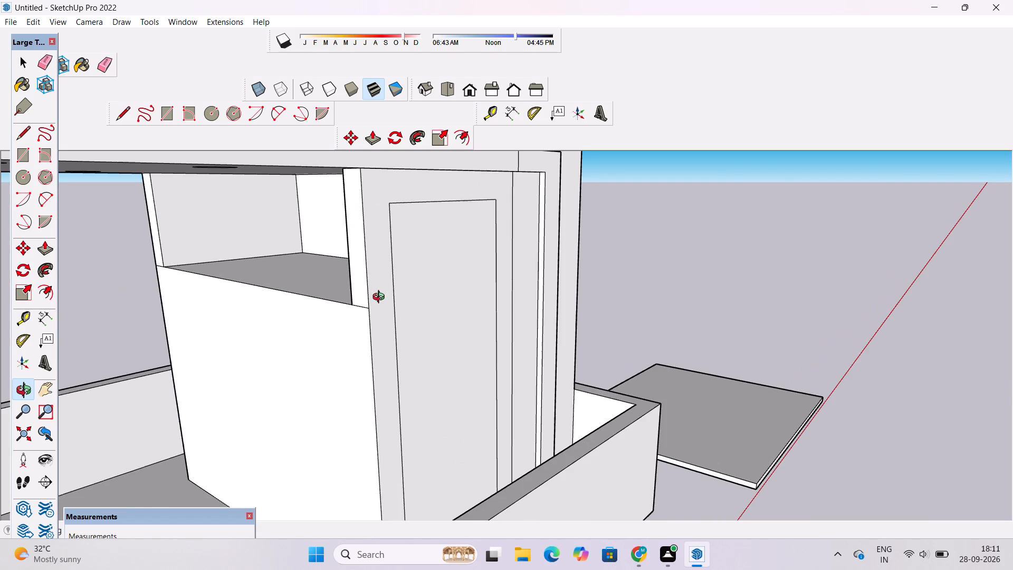
pyautogui.keyDown('shift'); pyautogui.scroll(-5, 383, 297); pyautogui.keyUp('shift')
pyautogui.keyDown('shift'); pyautogui.moveTo(408, 310); pyautogui.dragTo(347, 314); pyautogui.keyUp('shift')
pyautogui.press('p')
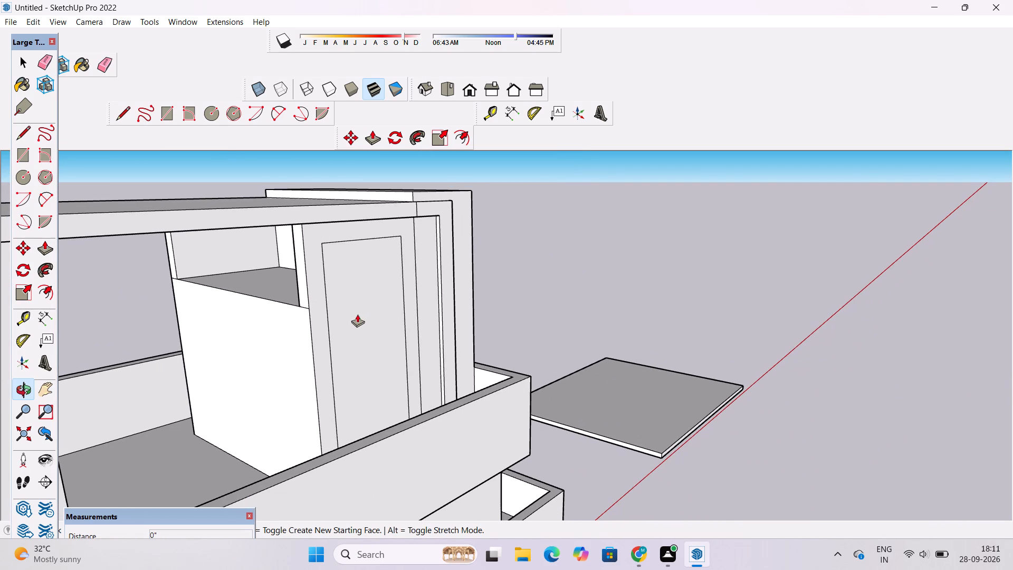
pyautogui.click(360, 312)
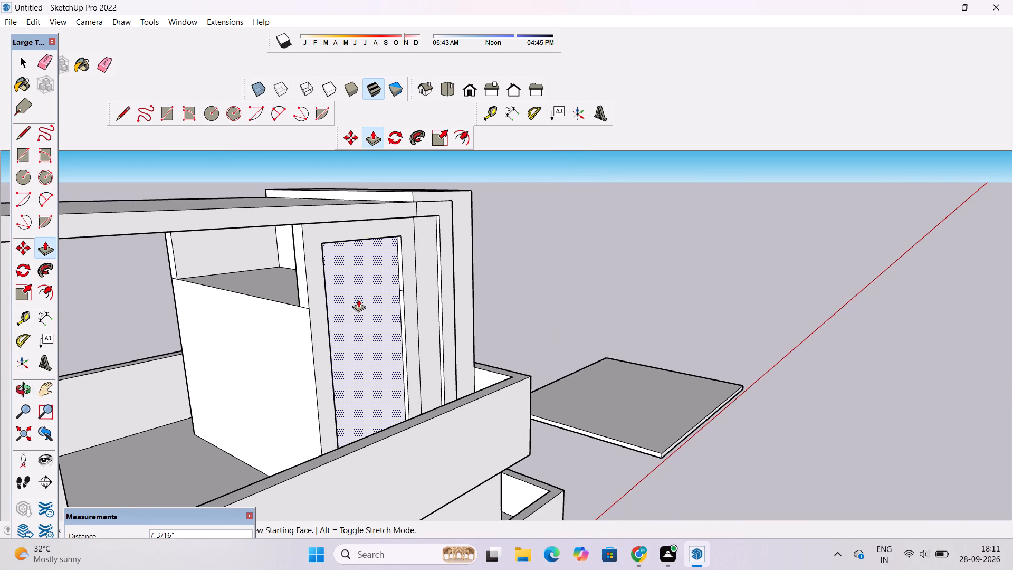
pyautogui.write('2"')
pyautogui.press('Return')
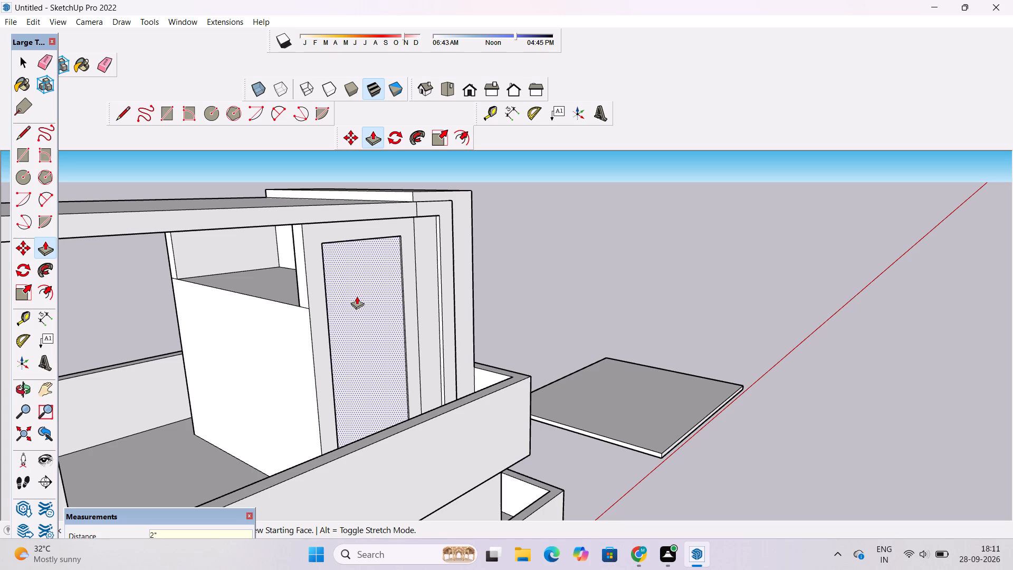
# Erase the short stray edge crossing the recess's side reveal nearest the open canopy area.
pyautogui.scroll(-1, 265, 295)
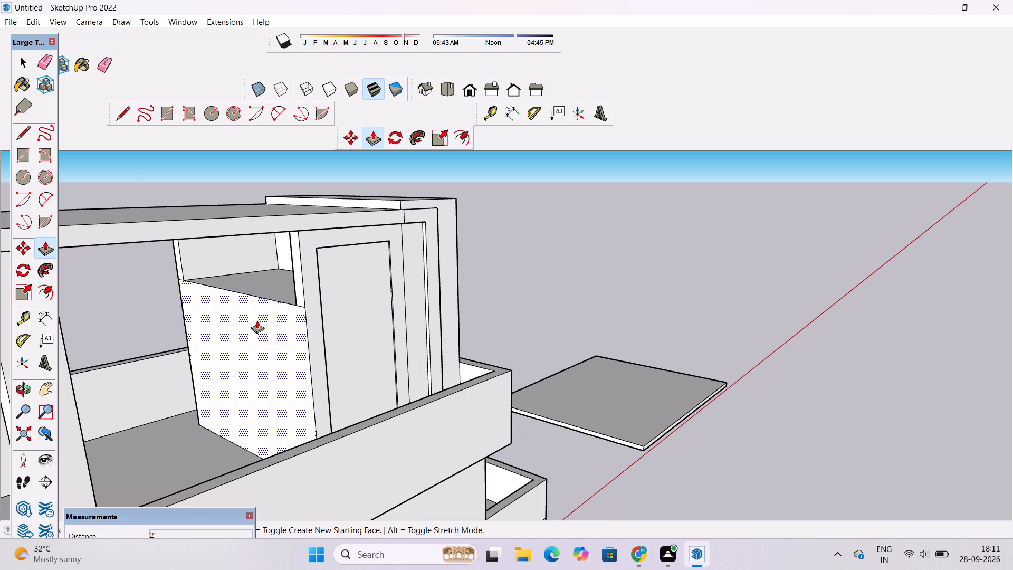
pyautogui.press('o')
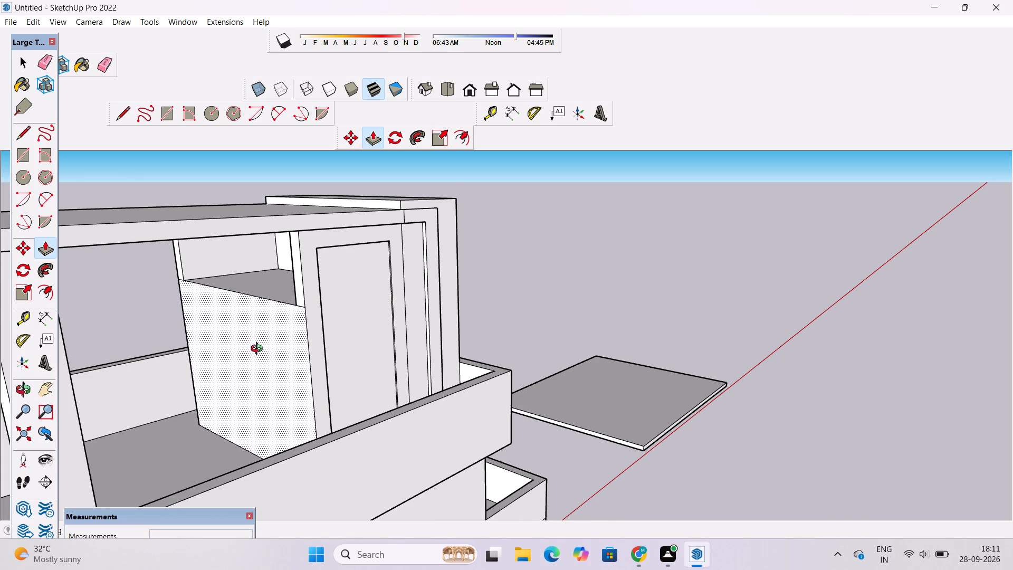
pyautogui.scroll(-4, 259, 351)
pyautogui.keyDown('shift'); pyautogui.moveTo(333, 367); pyautogui.dragTo(249, 382); pyautogui.keyUp('shift')
pyautogui.scroll(4, 300, 348)
pyautogui.moveTo(374, 319); pyautogui.dragTo(292, 333)
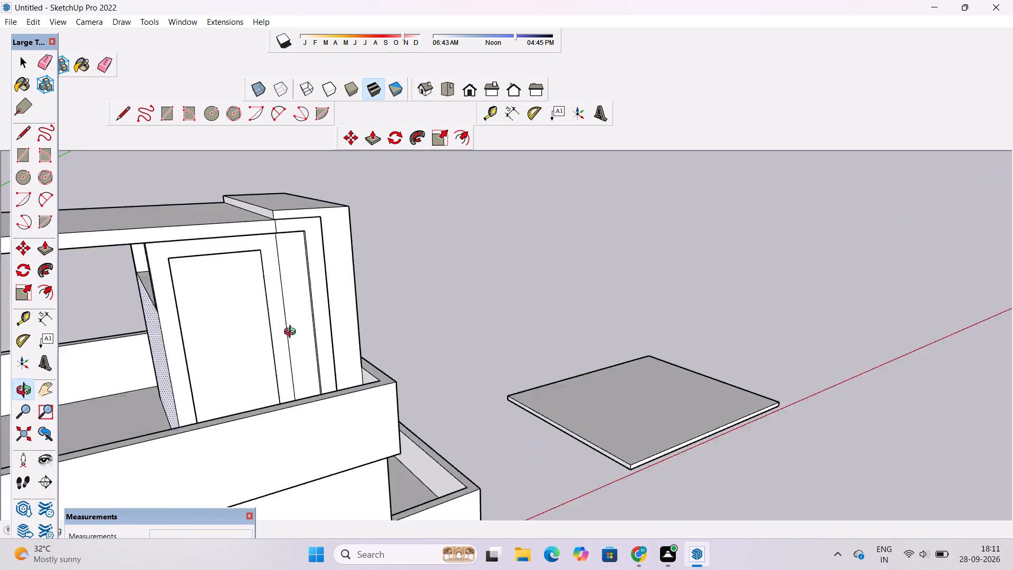
pyautogui.moveTo(292, 333); pyautogui.dragTo(212, 331)
pyautogui.keyDown('shift'); pyautogui.moveTo(212, 329); pyautogui.dragTo(250, 408); pyautogui.keyUp('shift')
pyautogui.scroll(4, 273, 372)
pyautogui.moveTo(383, 381); pyautogui.dragTo(164, 365)
pyautogui.scroll(5, 281, 344)
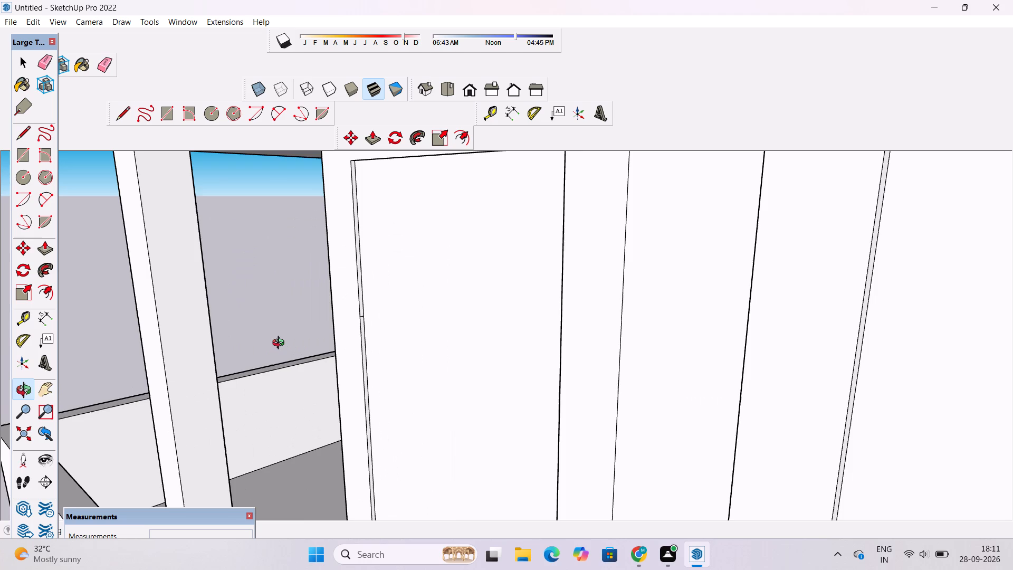
pyautogui.click(280, 347)
pyautogui.scroll(8, 452, 293)
pyautogui.press('e')
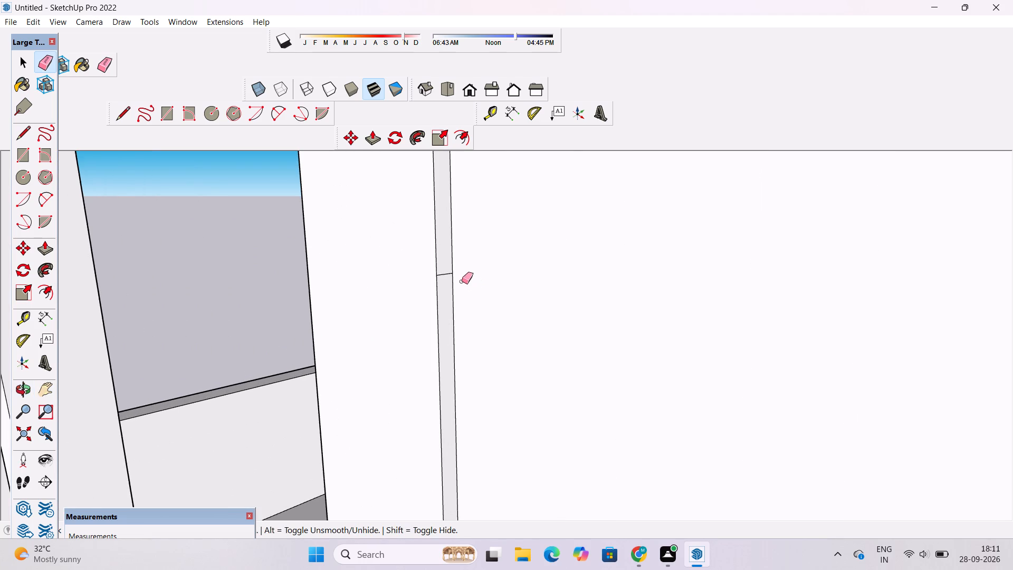
pyautogui.scroll(1, 429, 281)
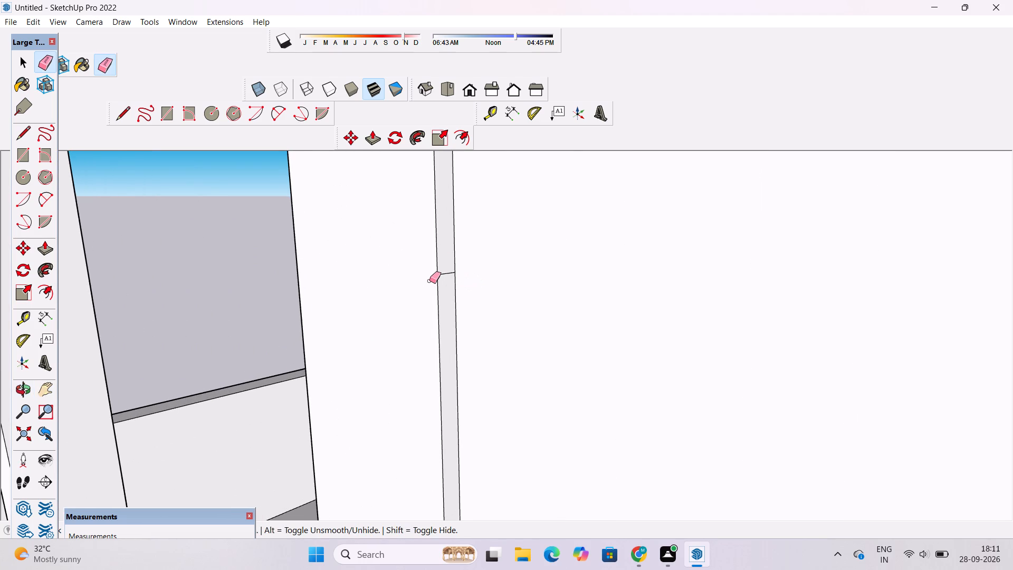
pyautogui.scroll(3, 429, 281)
pyautogui.moveTo(451, 268); pyautogui.dragTo(451, 282)
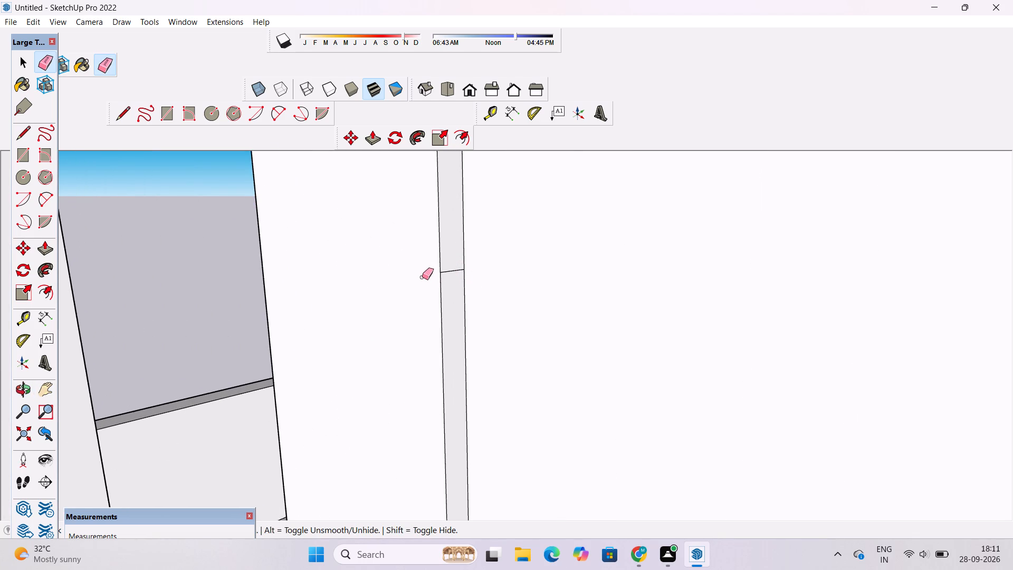
pyautogui.scroll(3, 425, 278)
pyautogui.moveTo(465, 265); pyautogui.dragTo(465, 272)
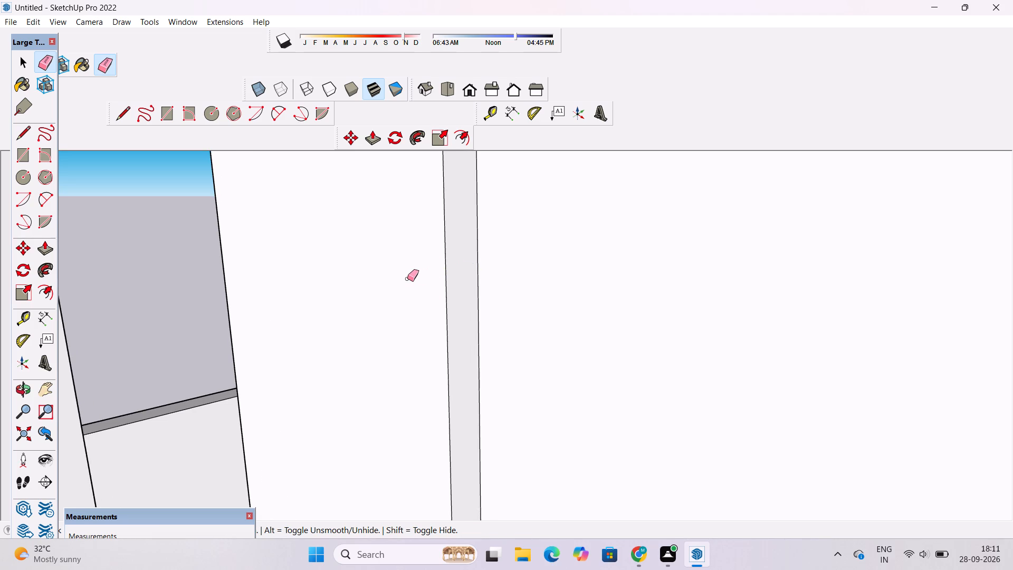
pyautogui.scroll(-3, 405, 279)
pyautogui.scroll(2, 404, 279)
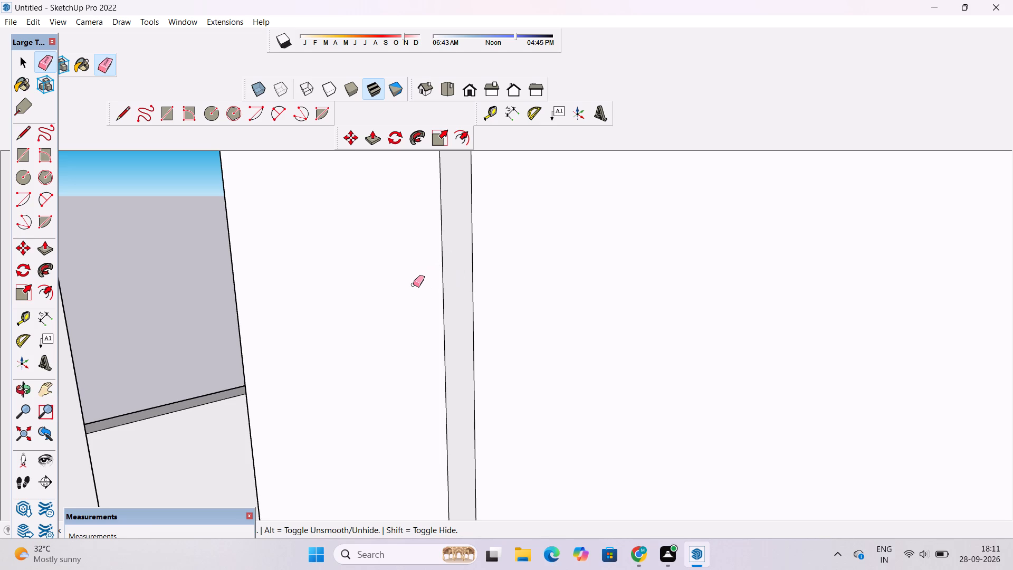
# Erase the short stray edge crossing the recess's opposite side reveal, nearest the band's vertical leg.
pyautogui.press('o')
pyautogui.scroll(-20, 401, 277)
pyautogui.scroll(-6, 401, 277)
pyautogui.keyDown('shift'); pyautogui.moveTo(402, 289); pyautogui.dragTo(348, 345); pyautogui.keyUp('shift')
pyautogui.scroll(-7, 340, 323)
pyautogui.moveTo(338, 344); pyautogui.dragTo(622, 274)
pyautogui.scroll(4, 697, 232)
pyautogui.keyDown('shift'); pyautogui.moveTo(740, 240); pyautogui.dragTo(520, 177); pyautogui.keyUp('shift')
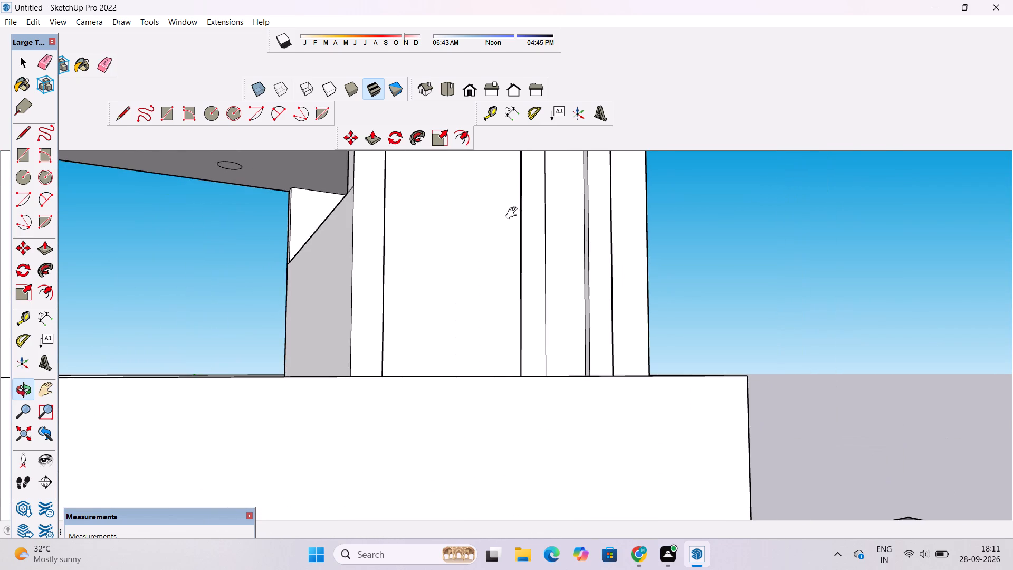
pyautogui.scroll(4, 514, 213)
pyautogui.moveTo(520, 223); pyautogui.dragTo(549, 265)
pyautogui.scroll(10, 567, 265)
pyautogui.moveTo(547, 255); pyautogui.dragTo(551, 274)
pyautogui.scroll(4, 541, 237)
pyautogui.keyDown('shift'); pyautogui.moveTo(539, 234); pyautogui.dragTo(454, 273); pyautogui.keyUp('shift')
pyautogui.scroll(5, 448, 276)
pyautogui.moveTo(460, 282); pyautogui.dragTo(511, 296)
pyautogui.press('e')
pyautogui.scroll(3, 503, 292)
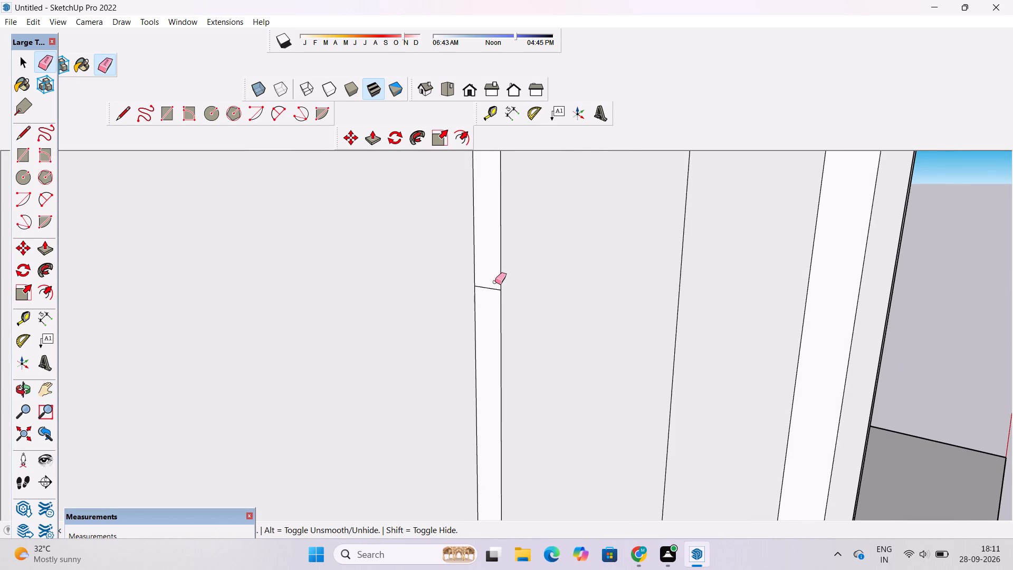
pyautogui.moveTo(488, 282); pyautogui.dragTo(488, 302)
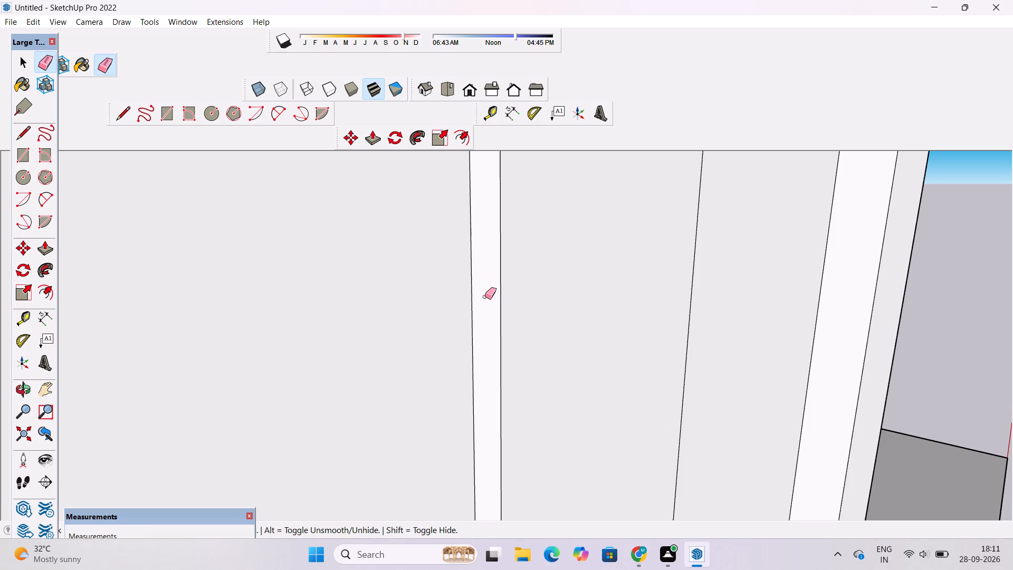
# Erase the short seam crossing the underside of the horizontal band above the recessed panel.
pyautogui.press('o')
pyautogui.scroll(-20, 413, 277)
pyautogui.scroll(-1, 413, 277)
pyautogui.moveTo(549, 300); pyautogui.dragTo(449, 311)
pyautogui.scroll(-14, 437, 303)
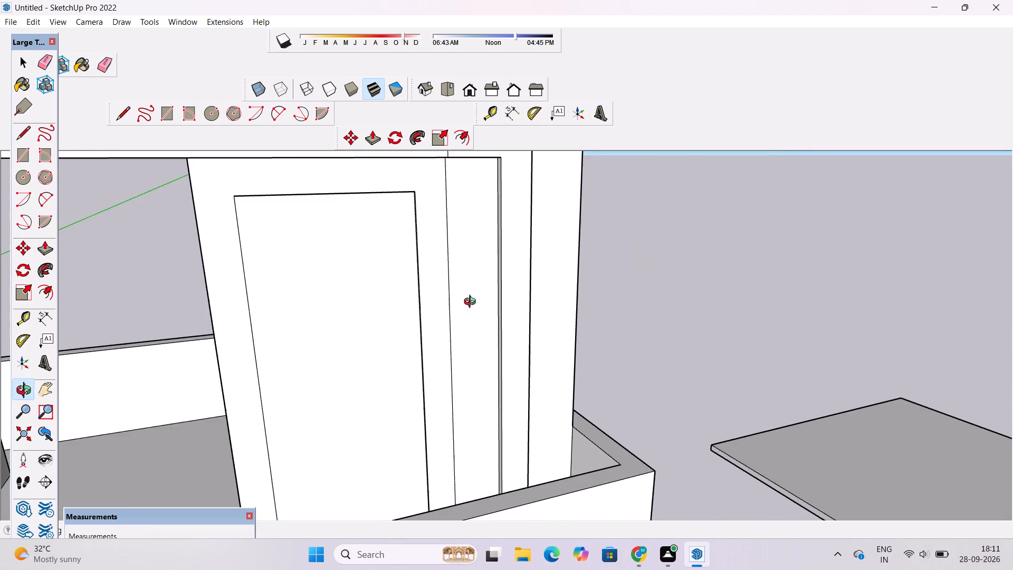
pyautogui.moveTo(476, 305); pyautogui.dragTo(396, 315)
pyautogui.scroll(-4, 378, 285)
pyautogui.keyDown('shift'); pyautogui.moveTo(385, 300); pyautogui.dragTo(408, 368); pyautogui.keyUp('shift')
pyautogui.scroll(5, 422, 298)
pyautogui.moveTo(419, 290); pyautogui.dragTo(412, 167)
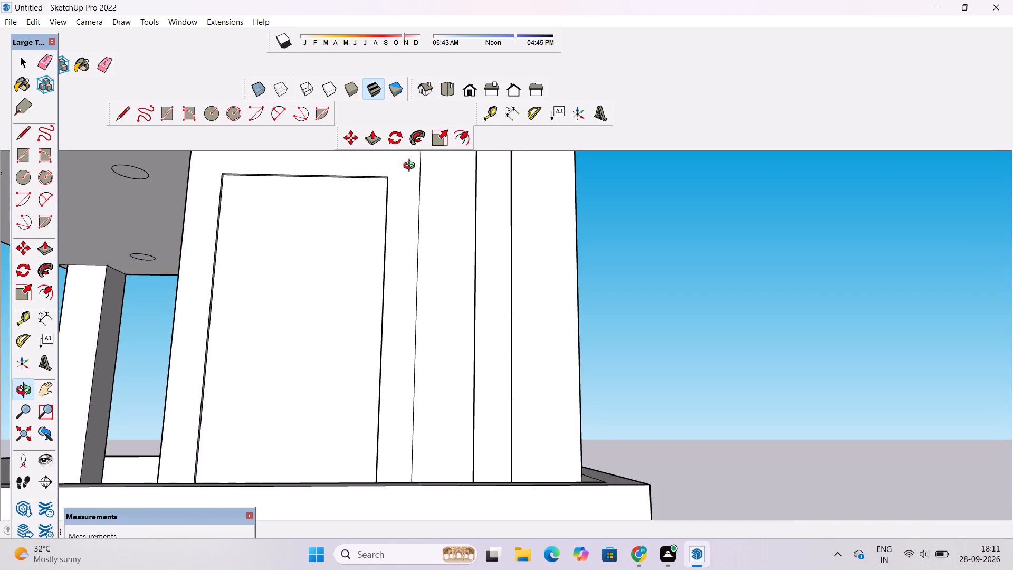
pyautogui.keyDown('shift'); pyautogui.moveTo(412, 174); pyautogui.dragTo(410, 315); pyautogui.keyUp('shift')
pyautogui.keyDown('shift'); pyautogui.scroll(10, 413, 301); pyautogui.keyUp('shift')
pyautogui.moveTo(446, 290); pyautogui.dragTo(446, 237)
pyautogui.scroll(2, 434, 269)
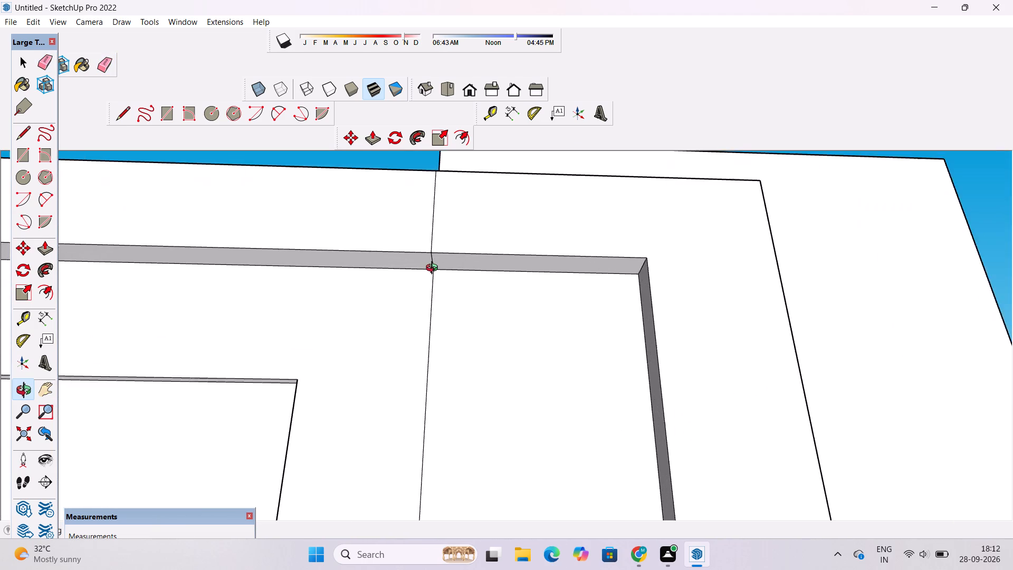
pyautogui.scroll(6, 434, 269)
pyautogui.press('e')
pyautogui.scroll(5, 433, 272)
pyautogui.moveTo(448, 246); pyautogui.dragTo(384, 265)
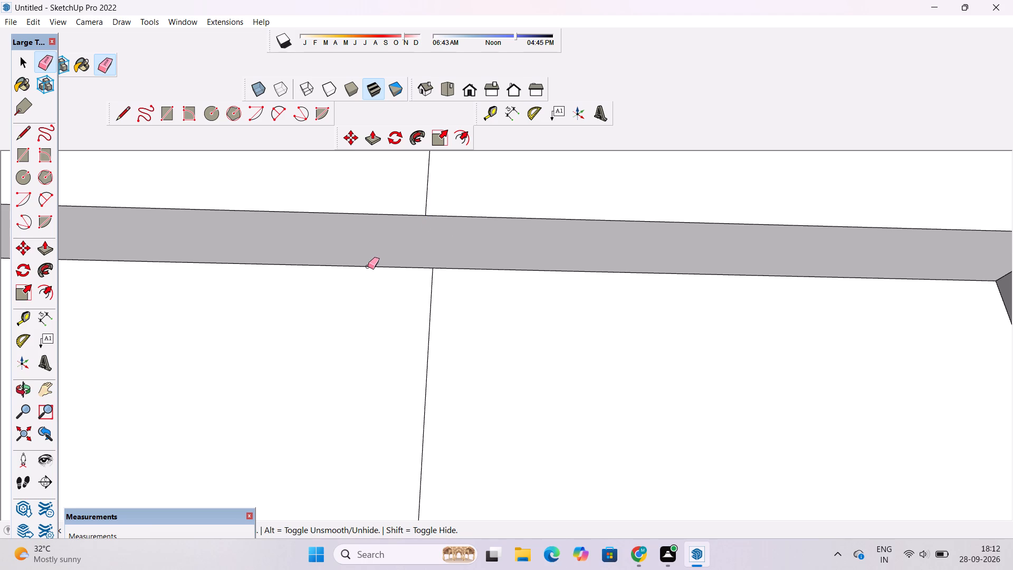
# Erase the vertical seam on the horizontal band's front face, below the corner of the raised rooftop block.
pyautogui.press('o')
pyautogui.scroll(-6, 404, 192)
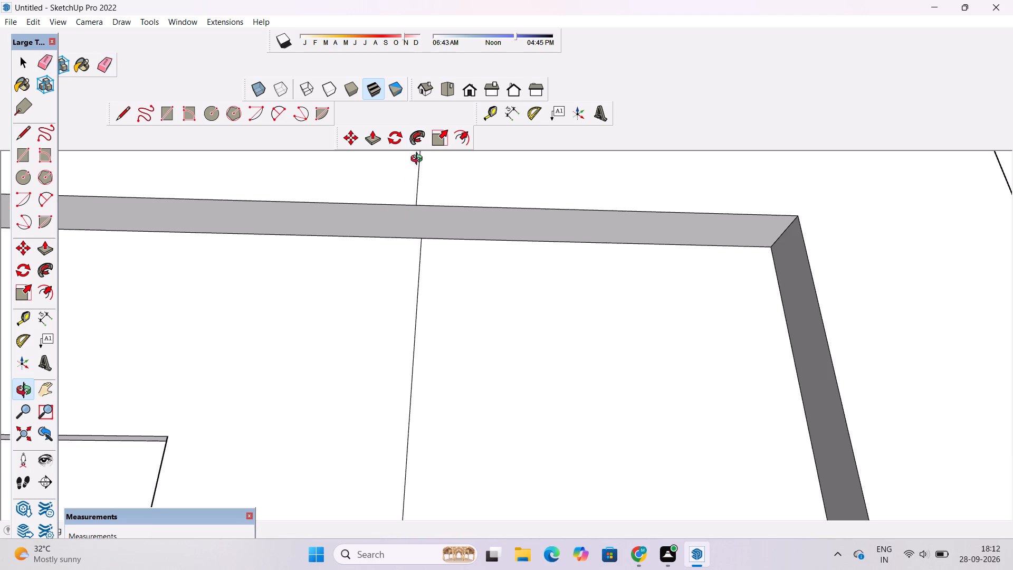
pyautogui.click(476, 95)
pyautogui.scroll(-8, 478, 244)
pyautogui.moveTo(475, 264); pyautogui.dragTo(484, 302)
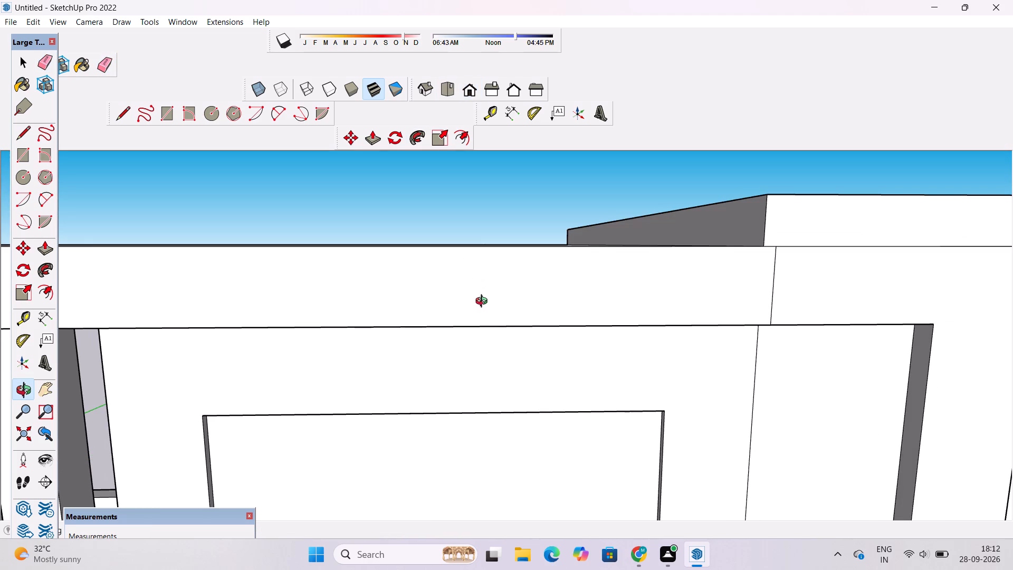
pyautogui.keyDown('shift'); pyautogui.moveTo(484, 304); pyautogui.dragTo(435, 281); pyautogui.keyUp('shift')
pyautogui.scroll(-8, 435, 280)
pyautogui.keyDown('shift'); pyautogui.moveTo(461, 326); pyautogui.dragTo(465, 300); pyautogui.keyUp('shift')
pyautogui.keyDown('shift'); pyautogui.scroll(-1, 467, 291); pyautogui.keyUp('shift')
pyautogui.scroll(3, 520, 265)
pyautogui.keyDown('shift'); pyautogui.moveTo(606, 239); pyautogui.dragTo(533, 259); pyautogui.keyUp('shift')
pyautogui.press('e')
pyautogui.scroll(4, 529, 261)
pyautogui.moveTo(530, 250); pyautogui.dragTo(500, 261)
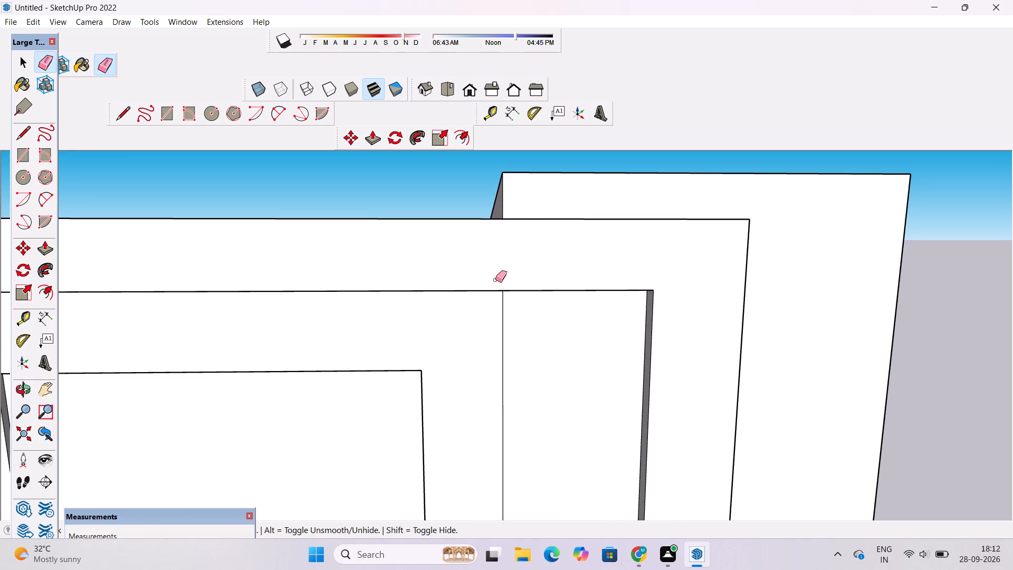
# Erase the short seam across the band's top face at the corner of the raised rooftop block.
pyautogui.press('o')
pyautogui.moveTo(529, 255); pyautogui.dragTo(569, 378)
pyautogui.scroll(4, 518, 233)
pyautogui.press('e')
pyautogui.scroll(5, 497, 225)
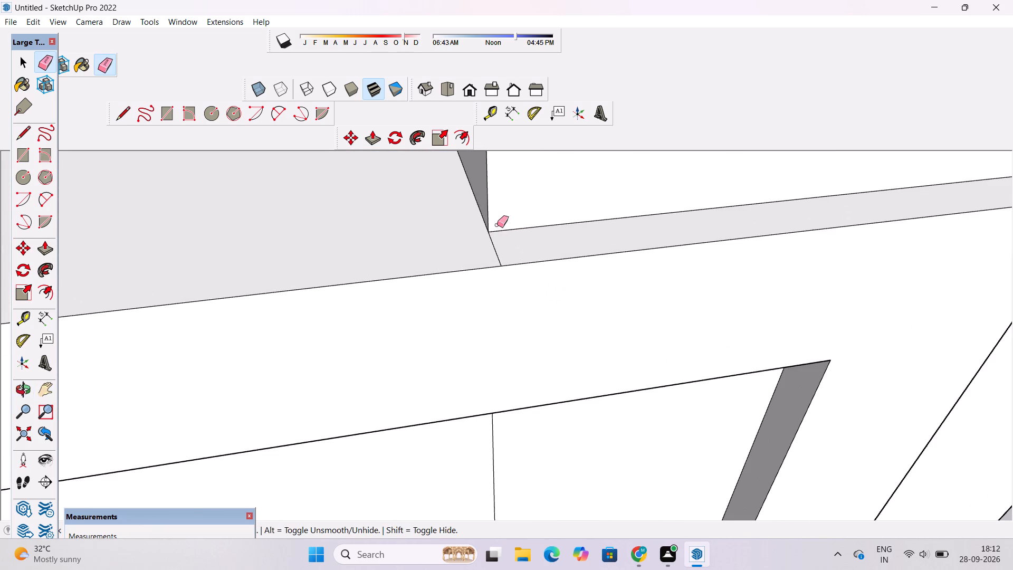
pyautogui.moveTo(506, 246); pyautogui.dragTo(493, 255)
pyautogui.press('o')
pyautogui.scroll(-7, 491, 252)
pyautogui.moveTo(525, 313); pyautogui.dragTo(525, 265)
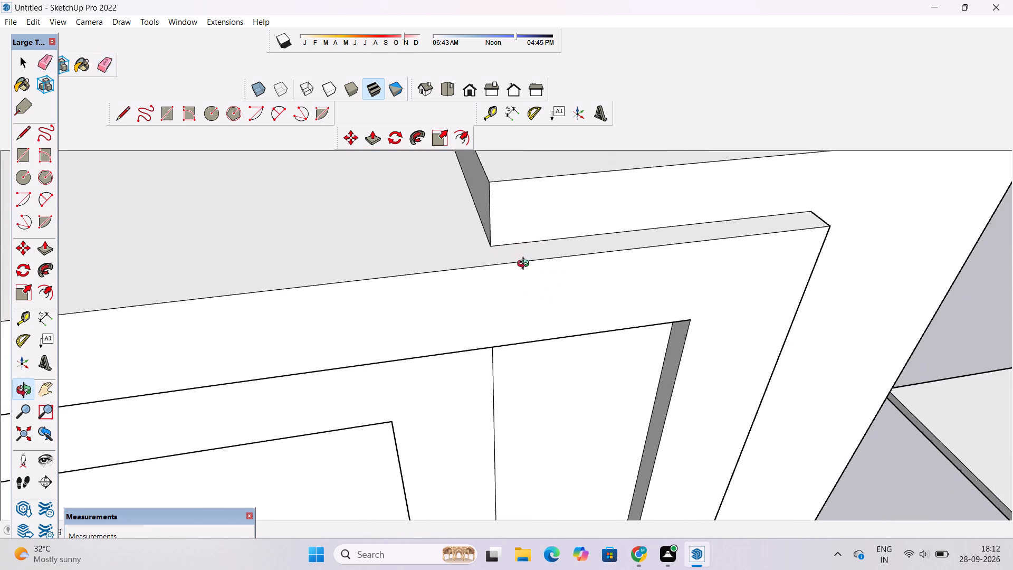
# Examine the upper floor's recessed panel, surrounding band and rooftop block from several angles.
pyautogui.moveTo(525, 265); pyautogui.dragTo(511, 131)
pyautogui.scroll(-5, 513, 120)
pyautogui.moveTo(551, 299); pyautogui.dragTo(513, 203)
pyautogui.click(509, 204)
pyautogui.scroll(-4, 503, 245)
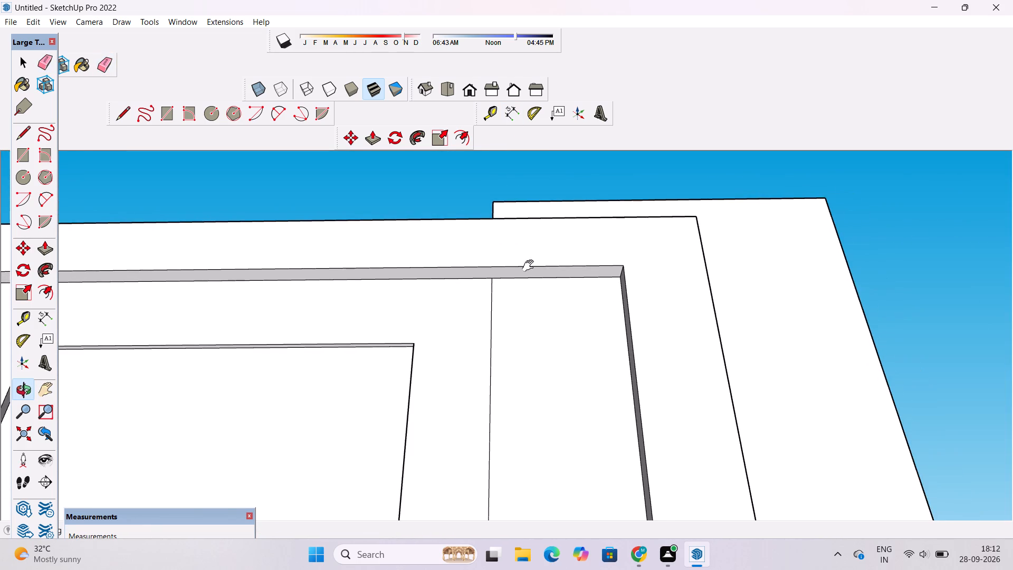
pyautogui.keyDown('shift'); pyautogui.moveTo(534, 248); pyautogui.dragTo(543, 195); pyautogui.keyUp('shift')
pyautogui.scroll(-7, 546, 188)
pyautogui.moveTo(551, 197); pyautogui.dragTo(568, 245)
pyautogui.keyDown('shift'); pyautogui.moveTo(565, 285); pyautogui.dragTo(563, 209); pyautogui.keyUp('shift')
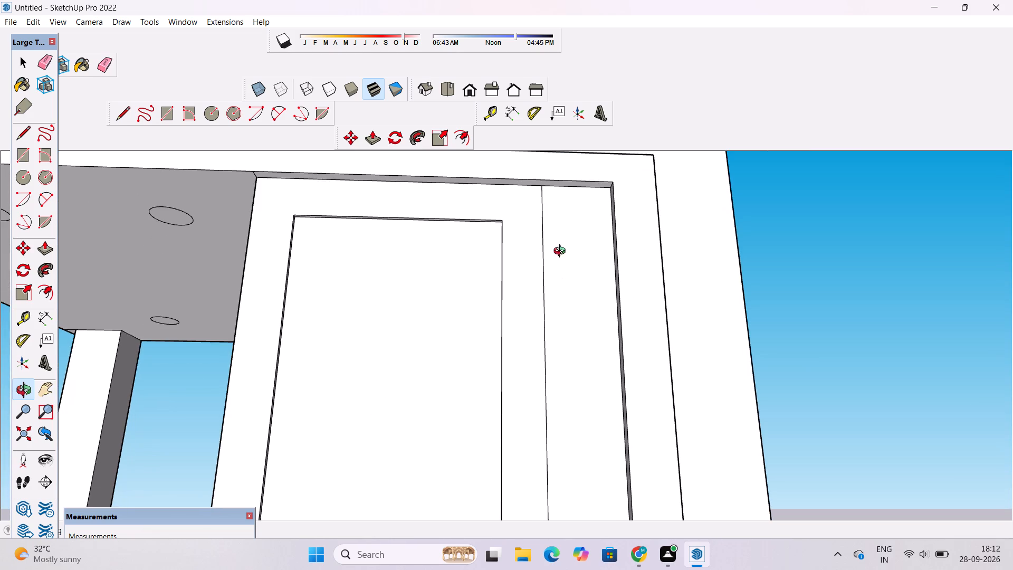
pyautogui.moveTo(520, 271); pyautogui.dragTo(614, 275)
pyautogui.moveTo(633, 277); pyautogui.dragTo(629, 254)
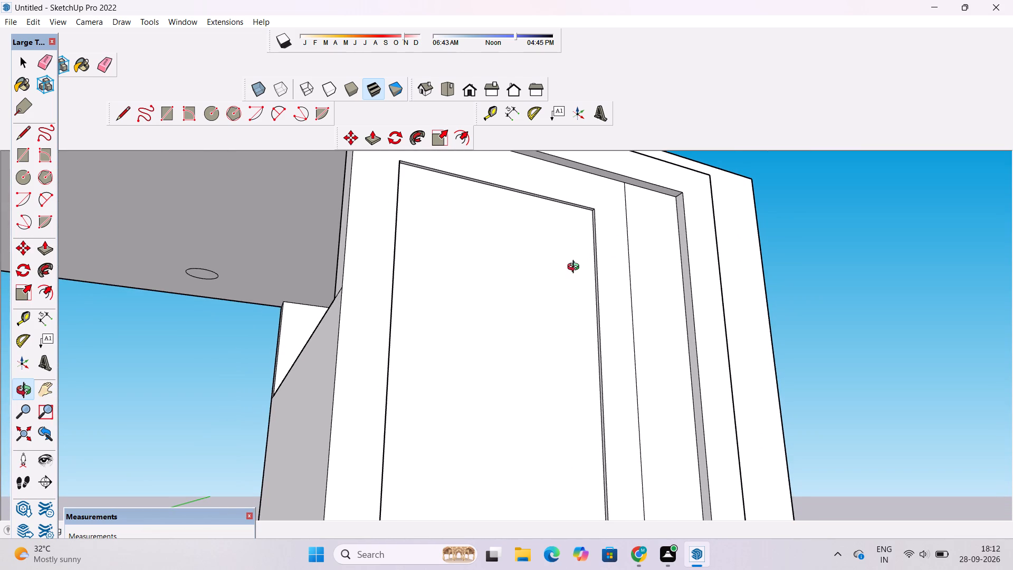
pyautogui.keyDown('shift'); pyautogui.moveTo(574, 270); pyautogui.dragTo(571, 255); pyautogui.keyUp('shift')
pyautogui.scroll(-3, 563, 241)
pyautogui.moveTo(567, 249); pyautogui.dragTo(541, 275)
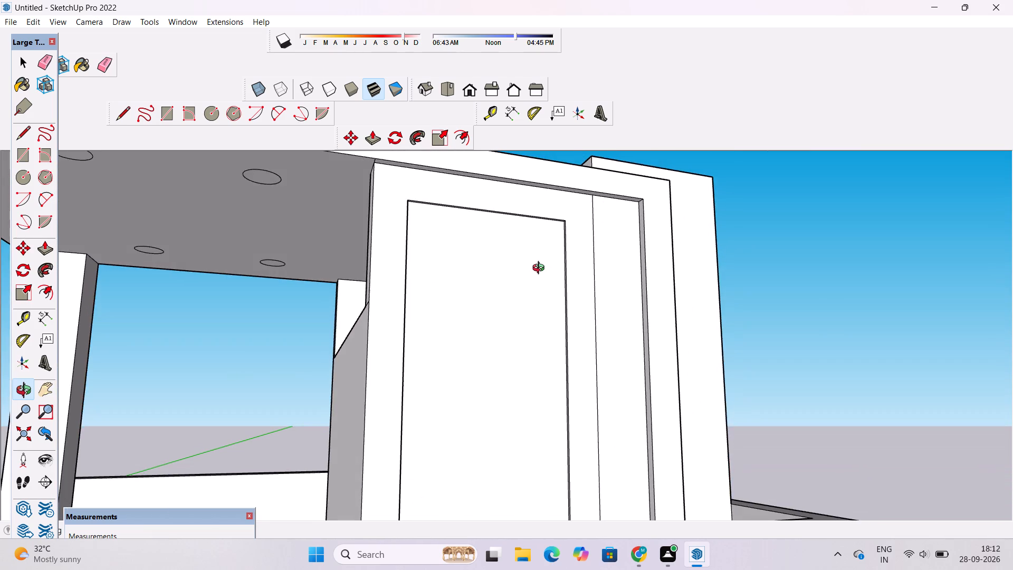
pyautogui.scroll(3, 548, 244)
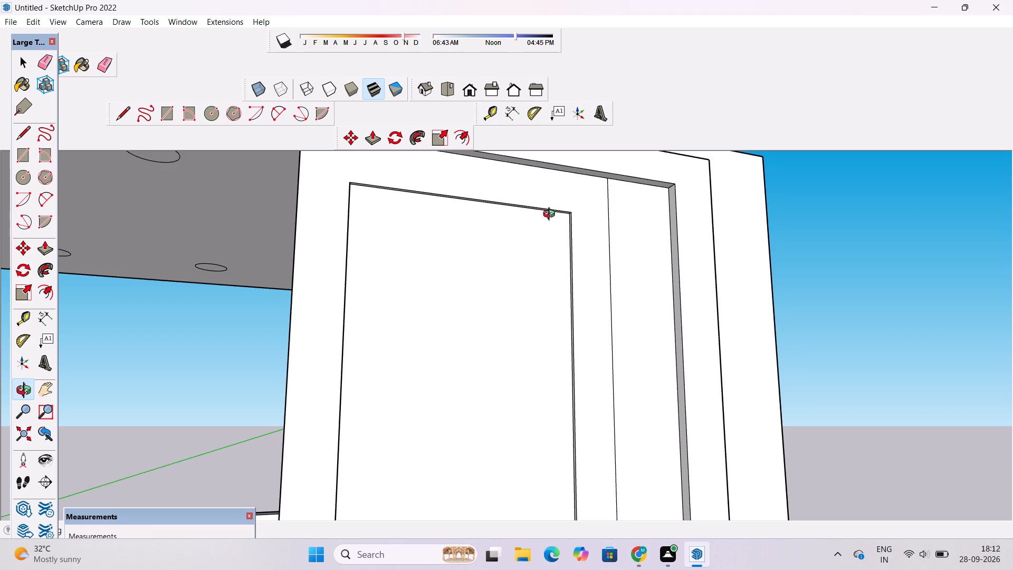
pyautogui.keyDown('shift'); pyautogui.moveTo(581, 242); pyautogui.dragTo(538, 194); pyautogui.keyUp('shift')
pyautogui.keyDown('shift'); pyautogui.scroll(3, 556, 222); pyautogui.keyUp('shift')
pyautogui.scroll(-13, 584, 211)
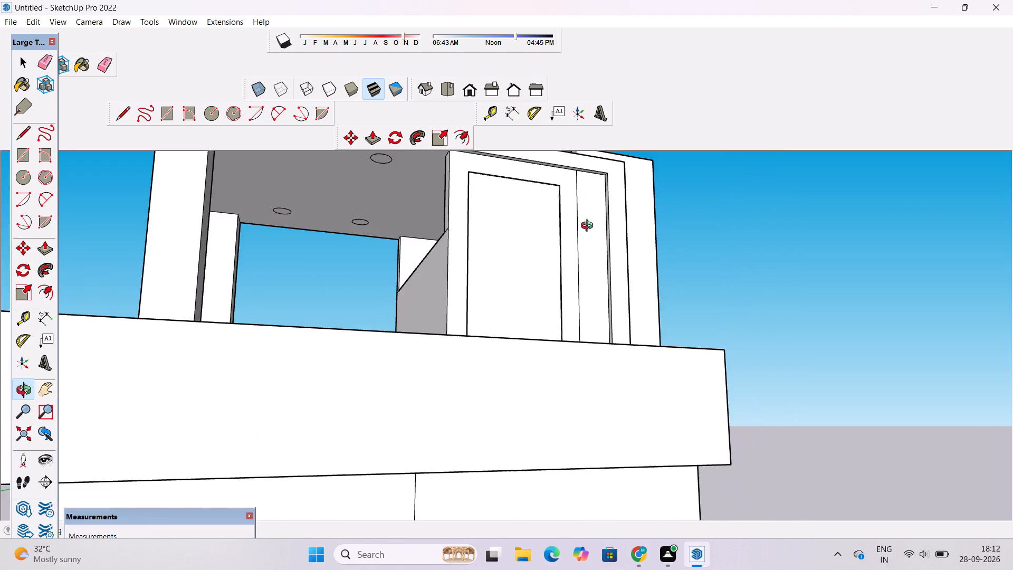
pyautogui.moveTo(679, 250); pyautogui.dragTo(422, 297)
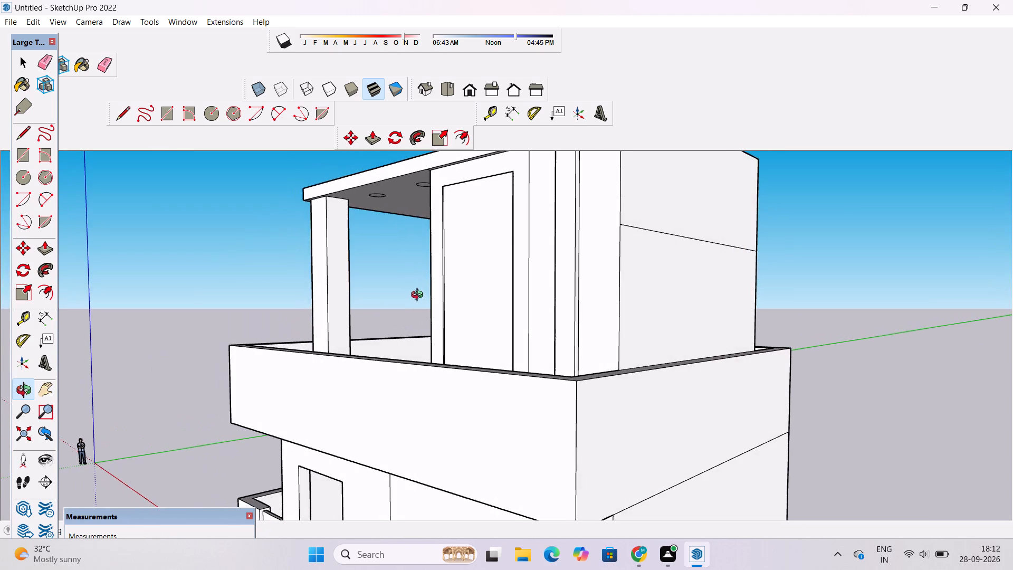
pyautogui.scroll(-5, 419, 283)
pyautogui.keyDown('shift'); pyautogui.moveTo(436, 303); pyautogui.dragTo(452, 267); pyautogui.keyUp('shift')
pyautogui.scroll(-2, 444, 298)
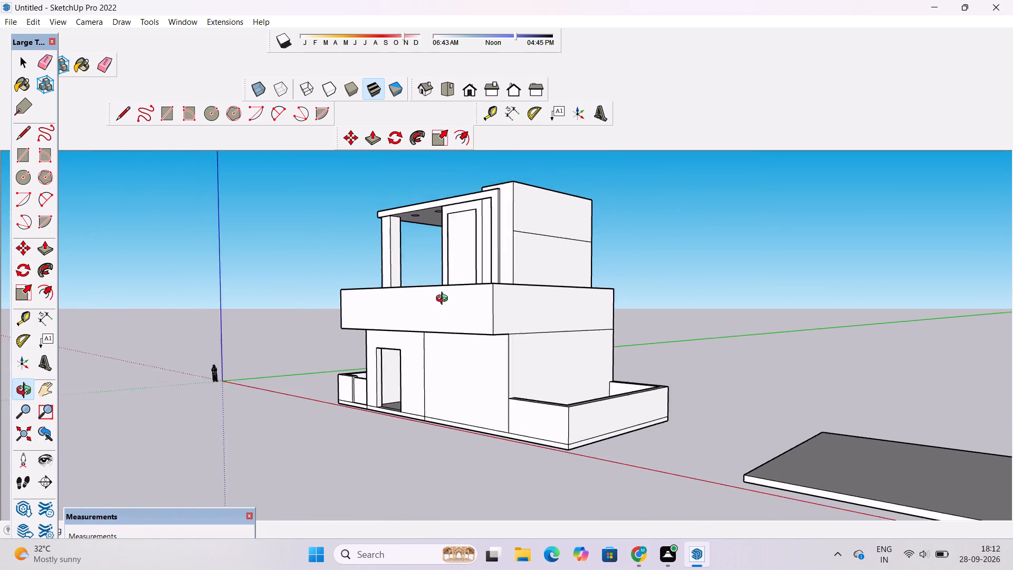
# Erase the short edge crossing the base strip directly below the vertical seam on the ground-floor front wall.
pyautogui.scroll(-1, 444, 300)
pyautogui.moveTo(423, 297); pyautogui.dragTo(583, 299)
pyautogui.moveTo(537, 364); pyautogui.dragTo(542, 318)
pyautogui.scroll(5, 544, 316)
pyautogui.moveTo(543, 318); pyautogui.dragTo(546, 318)
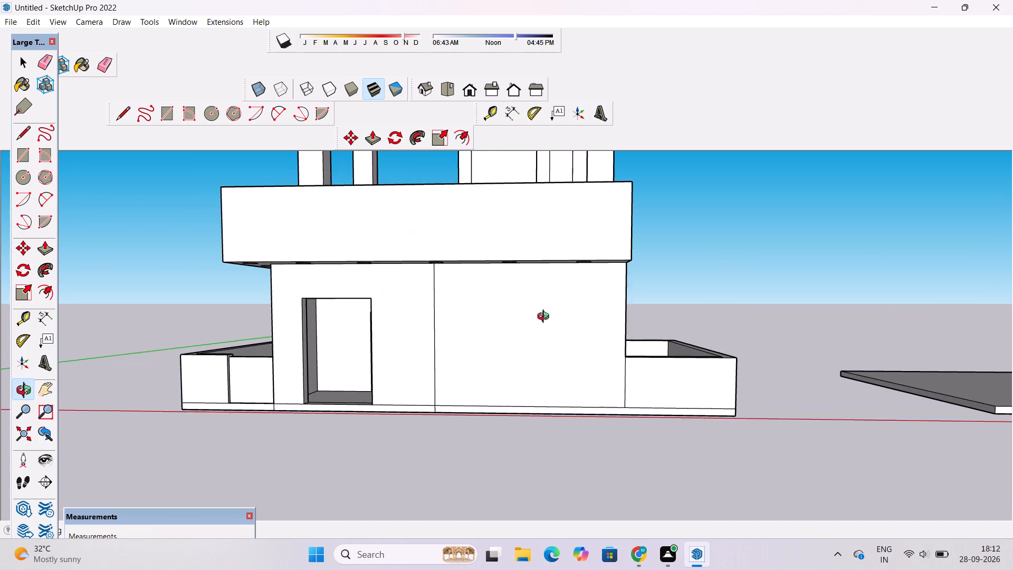
pyautogui.moveTo(546, 318); pyautogui.dragTo(524, 275)
pyautogui.scroll(1, 471, 288)
pyautogui.moveTo(383, 345); pyautogui.dragTo(381, 331)
pyautogui.scroll(2, 447, 337)
pyautogui.keyDown('shift'); pyautogui.moveTo(442, 337); pyautogui.dragTo(437, 309); pyautogui.keyUp('shift')
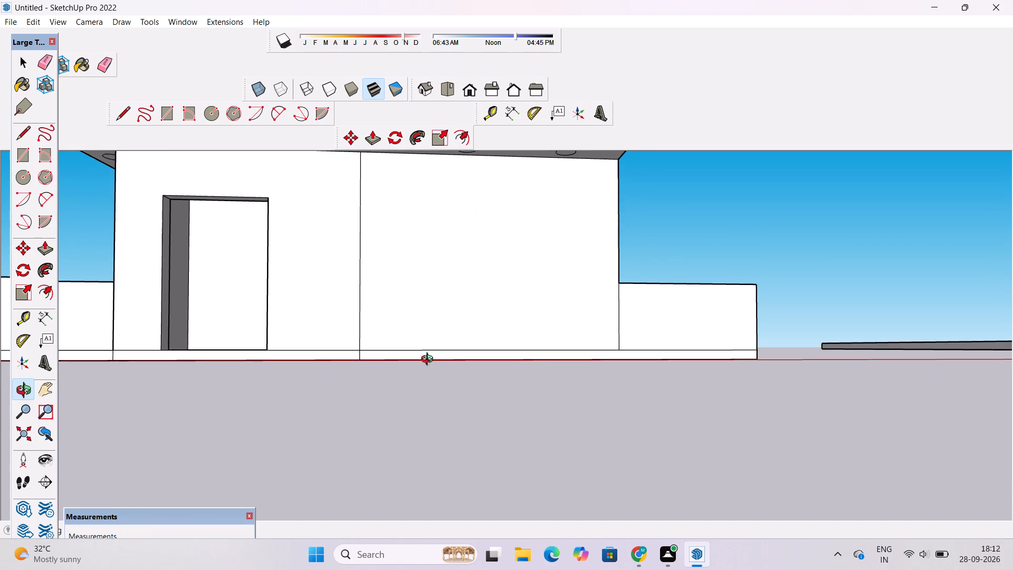
pyautogui.keyDown('shift'); pyautogui.moveTo(429, 360); pyautogui.dragTo(429, 328); pyautogui.keyUp('shift')
pyautogui.moveTo(432, 355); pyautogui.dragTo(443, 386)
pyautogui.moveTo(443, 387); pyautogui.dragTo(446, 368)
pyautogui.scroll(3, 422, 362)
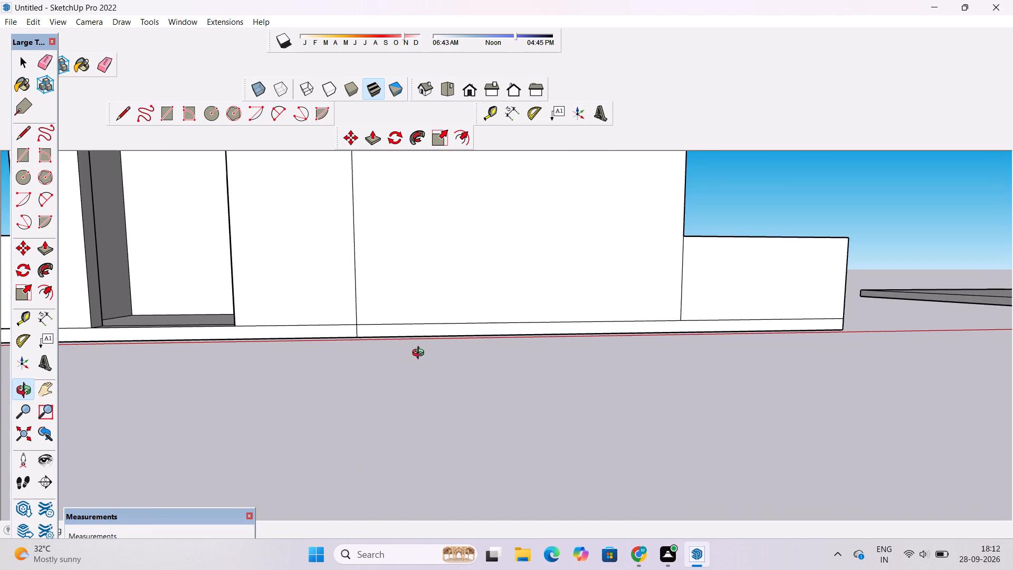
pyautogui.press('e')
pyautogui.scroll(7, 405, 345)
pyautogui.moveTo(355, 320); pyautogui.dragTo(321, 329)
pyautogui.scroll(-4, 352, 342)
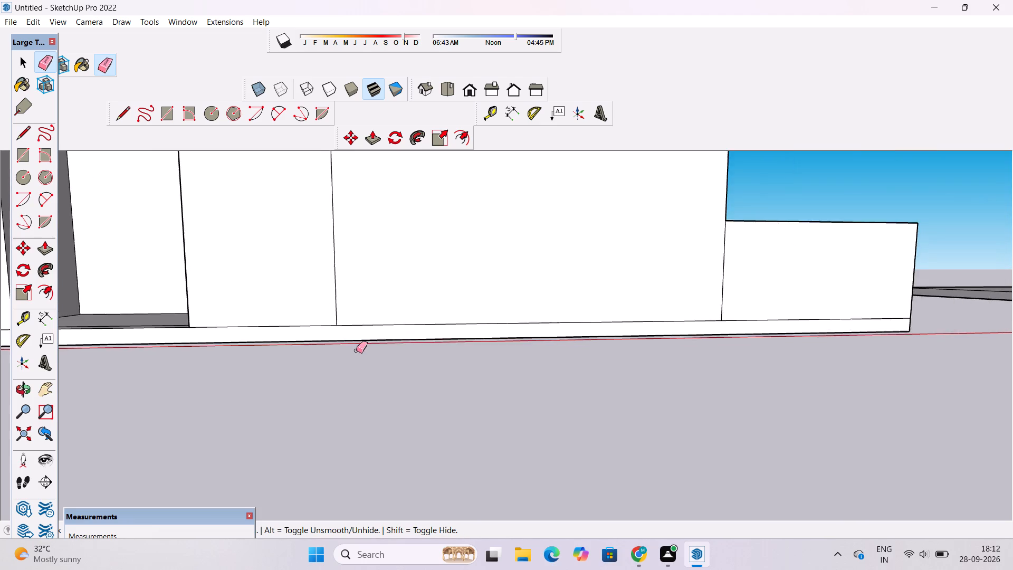
# Place a vertical guide on the ground-floor front wall, 14' from the vertical seam, on the side away from the doorway.
pyautogui.scroll(-7, 356, 350)
pyautogui.press('l')
pyautogui.press('o')
pyautogui.scroll(-3, 366, 340)
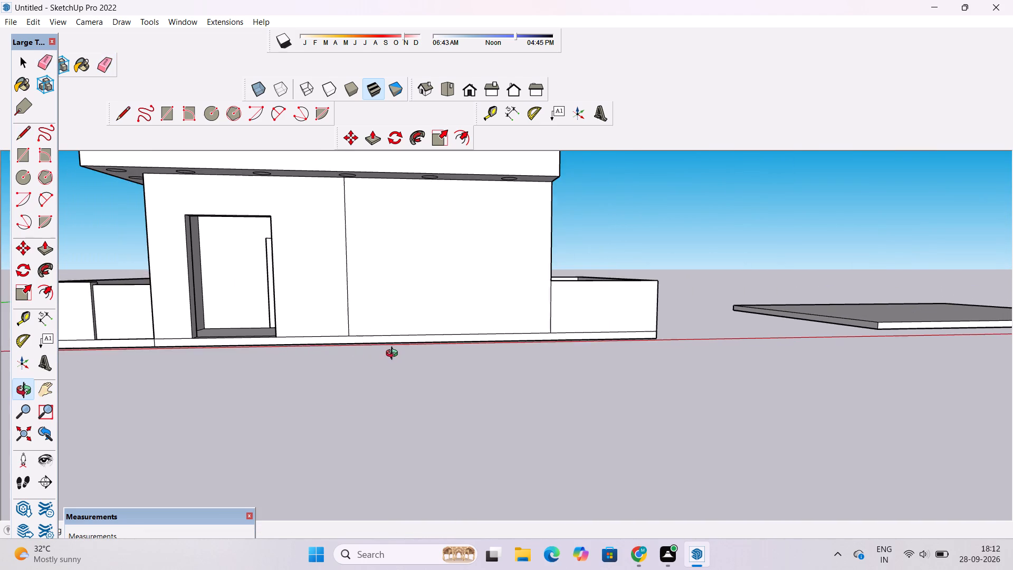
pyautogui.keyDown('shift'); pyautogui.moveTo(394, 355); pyautogui.dragTo(397, 396); pyautogui.keyUp('shift')
pyautogui.moveTo(364, 329); pyautogui.dragTo(363, 316)
pyautogui.press('t')
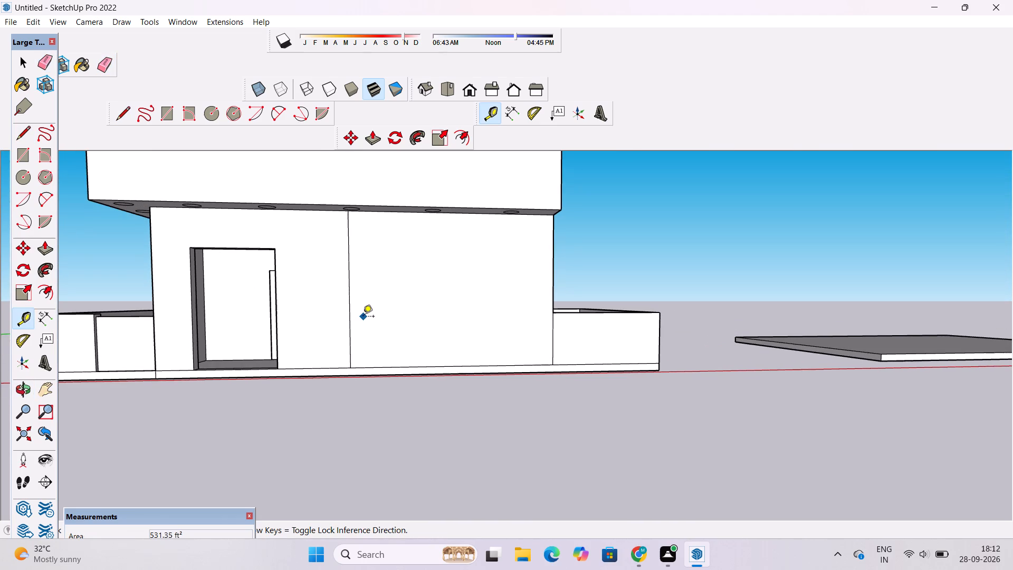
pyautogui.scroll(-3, 362, 314)
pyautogui.scroll(5, 376, 279)
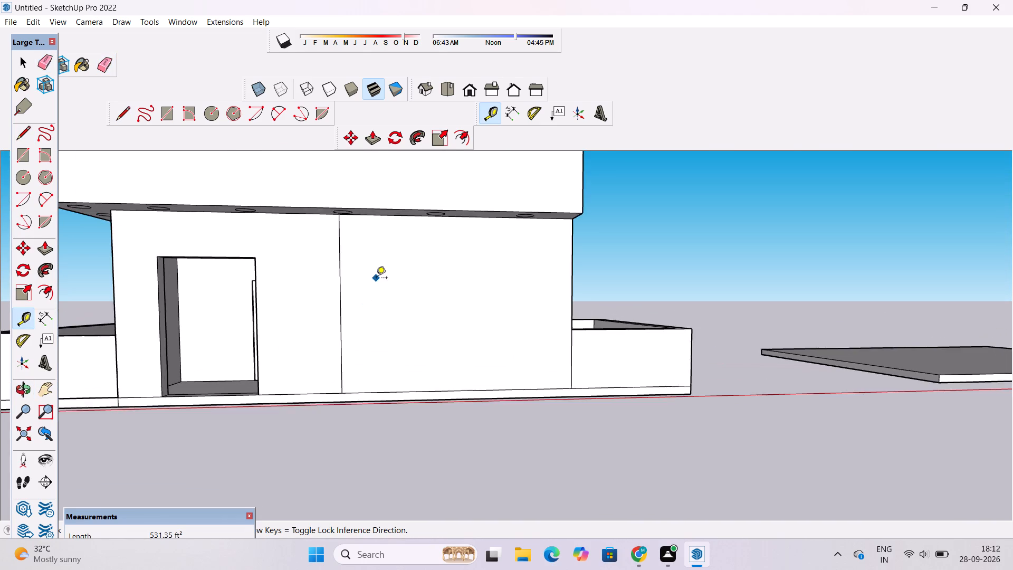
pyautogui.scroll(2, 376, 279)
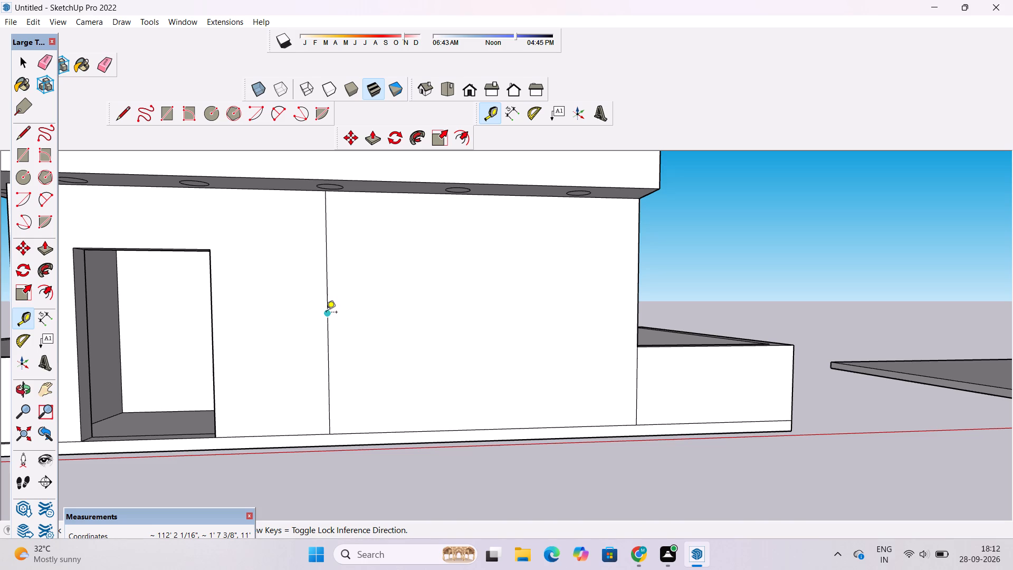
pyautogui.click(328, 315)
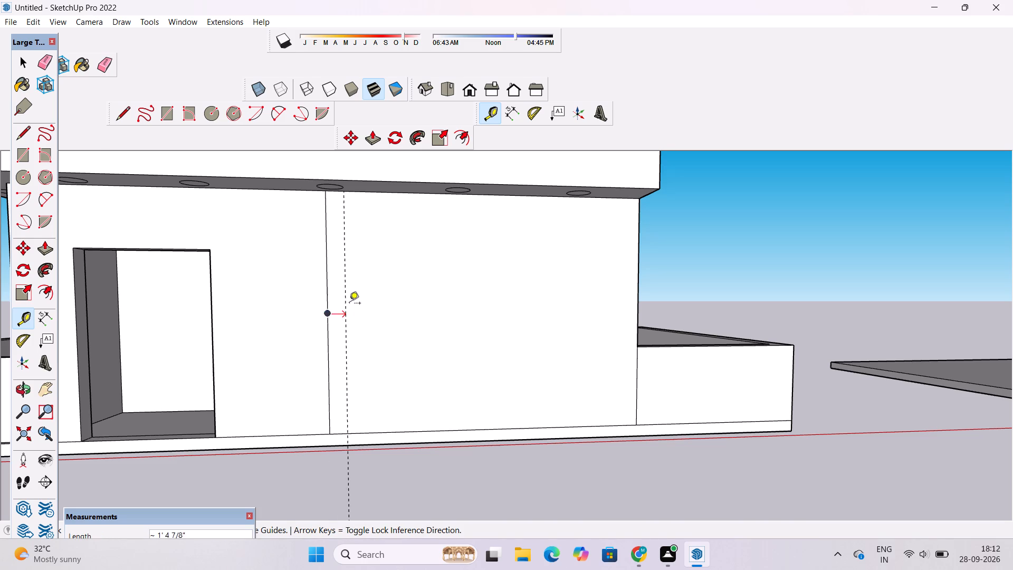
pyautogui.scroll(-7, 349, 304)
pyautogui.scroll(3, 391, 298)
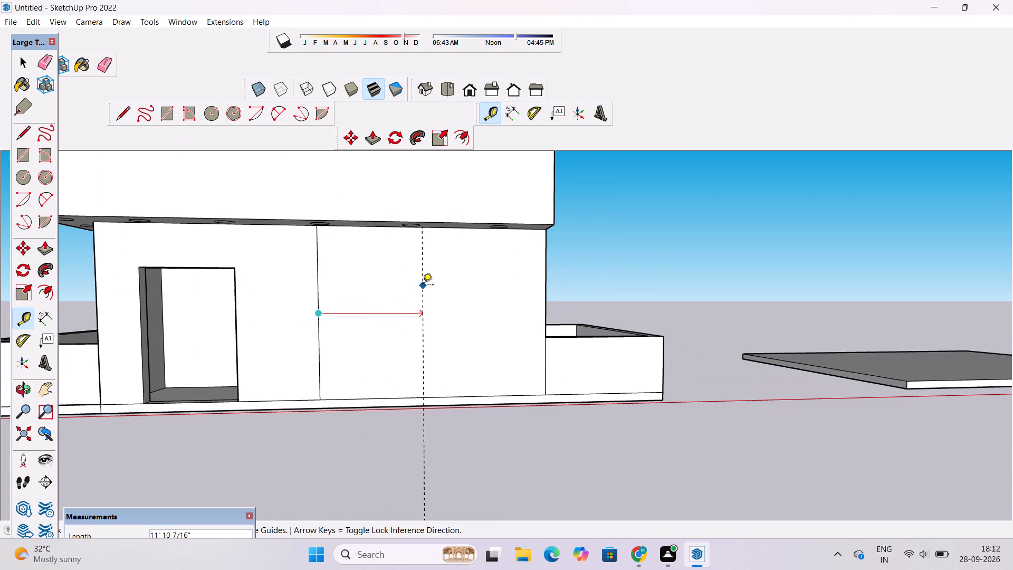
pyautogui.scroll(1, 423, 286)
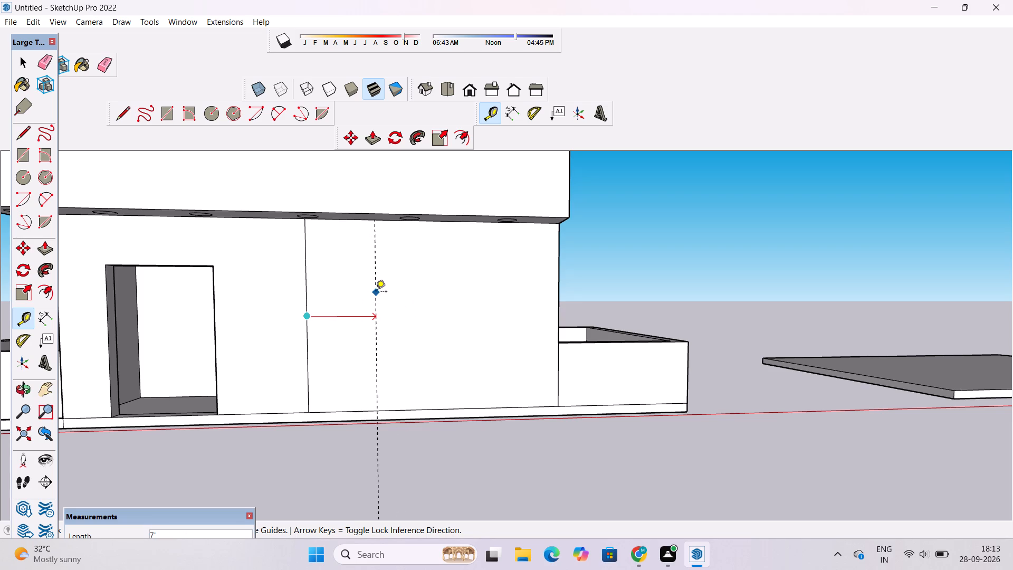
pyautogui.scroll(-4, 376, 292)
pyautogui.scroll(3, 414, 284)
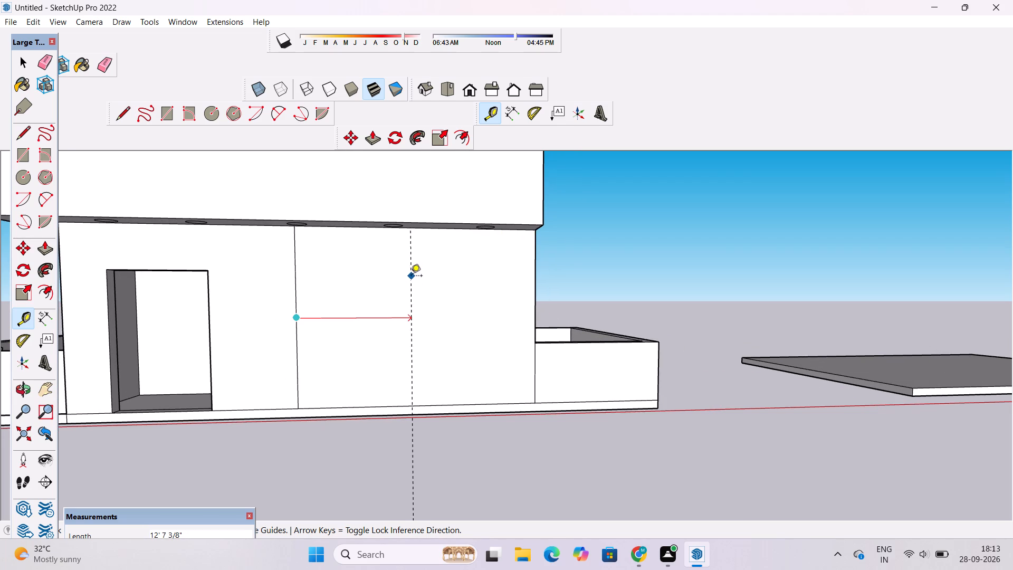
pyautogui.scroll(-3, 409, 280)
pyautogui.scroll(7, 410, 282)
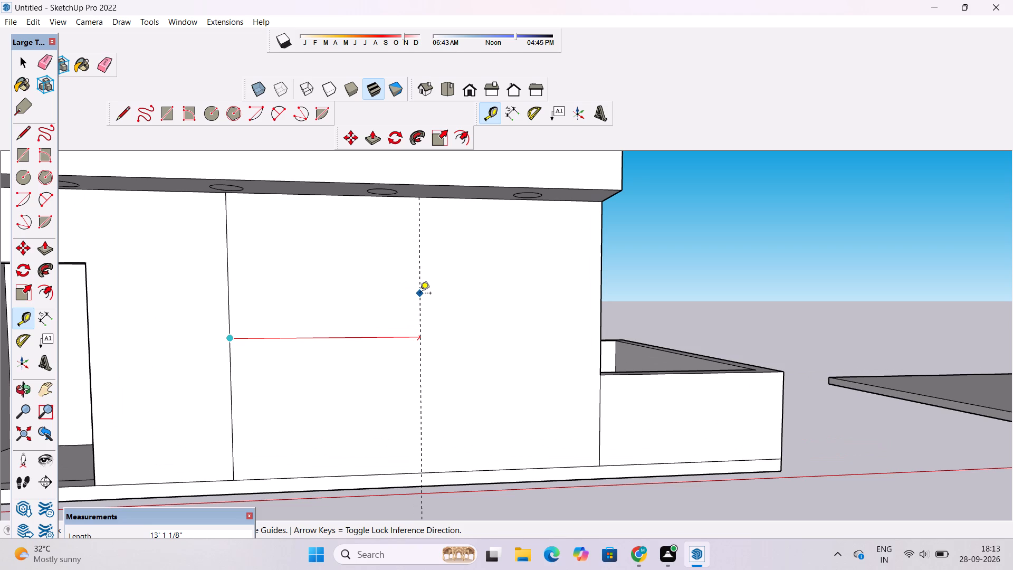
pyautogui.write("14'")
pyautogui.press('Return')
# Draw a 21' vertical line along the guide, from the base strip's bottom edge up to the overhang's underside.
pyautogui.press('l')
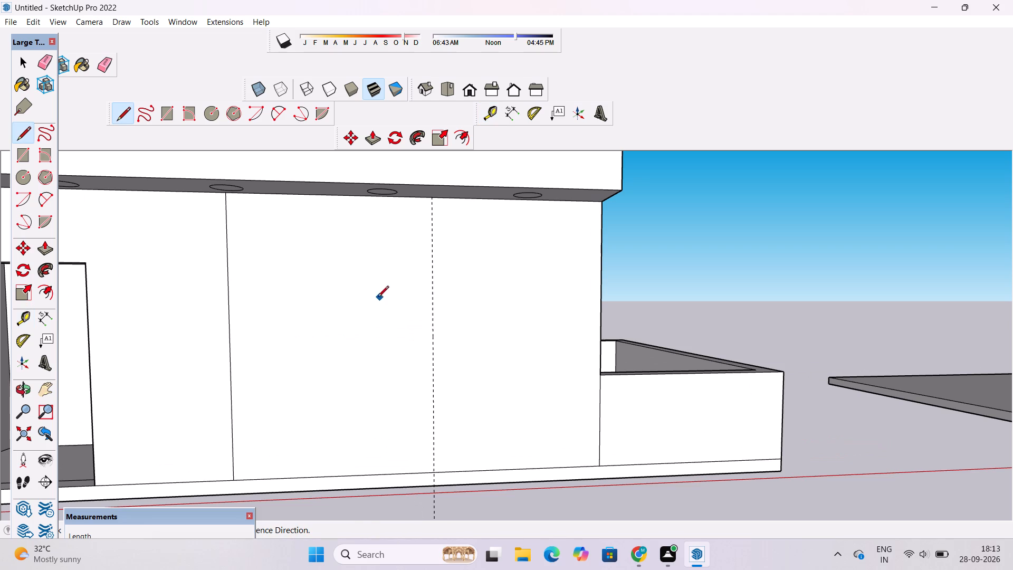
pyautogui.scroll(-7, 378, 298)
pyautogui.scroll(8, 427, 382)
pyautogui.scroll(4, 380, 407)
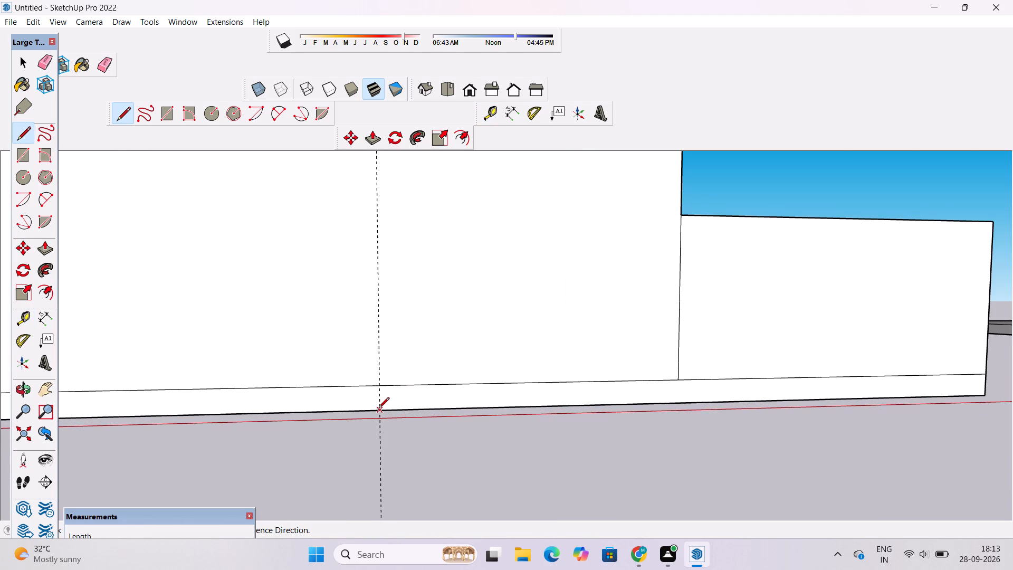
pyautogui.click(379, 410)
pyautogui.scroll(-7, 379, 392)
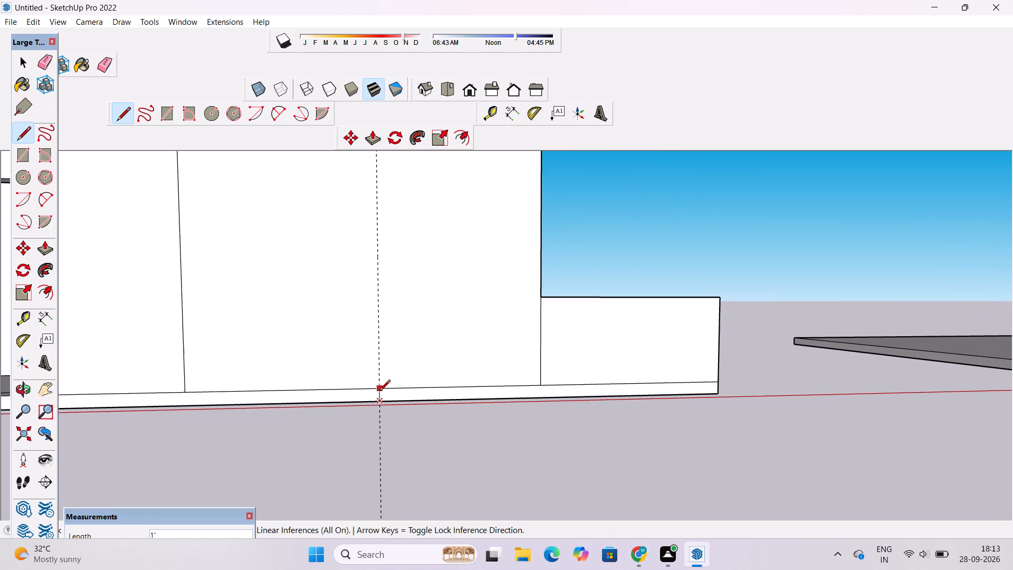
pyautogui.scroll(-6, 379, 391)
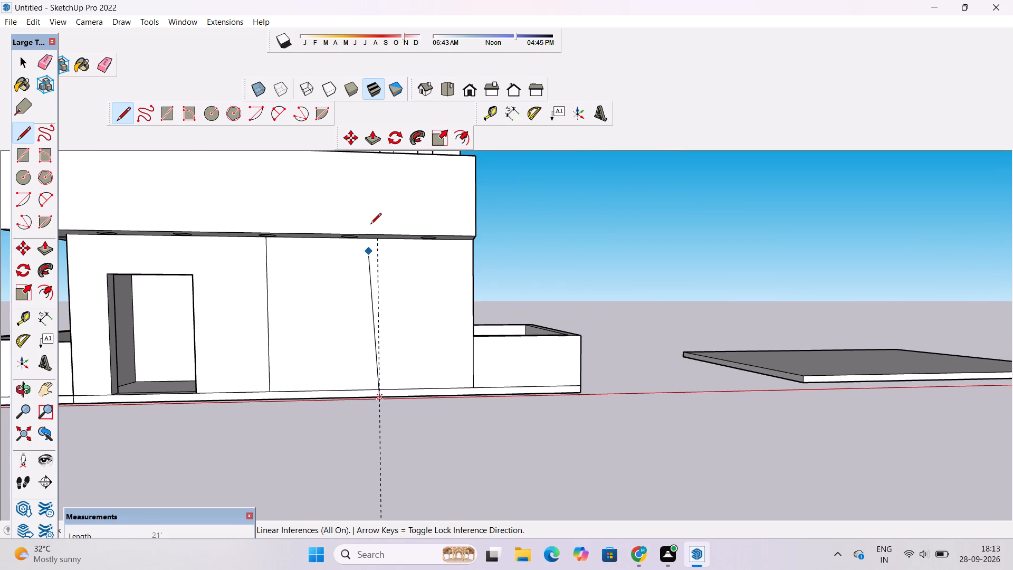
pyautogui.scroll(15, 371, 224)
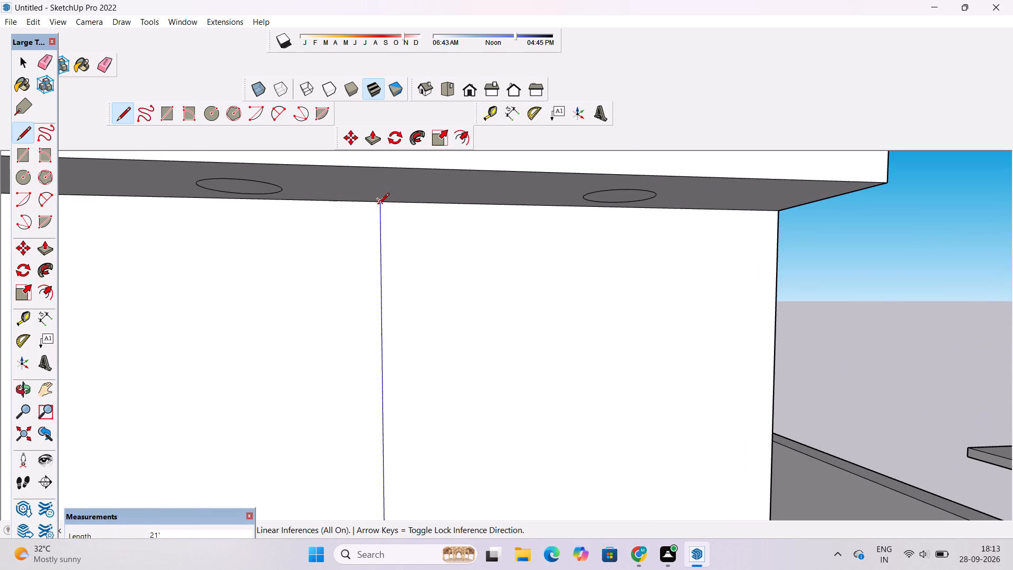
pyautogui.click(378, 204)
pyautogui.press('space')
# Erase the dashed vertical guide extending below the ground-floor front wall.
pyautogui.press('o')
pyautogui.scroll(-8, 368, 187)
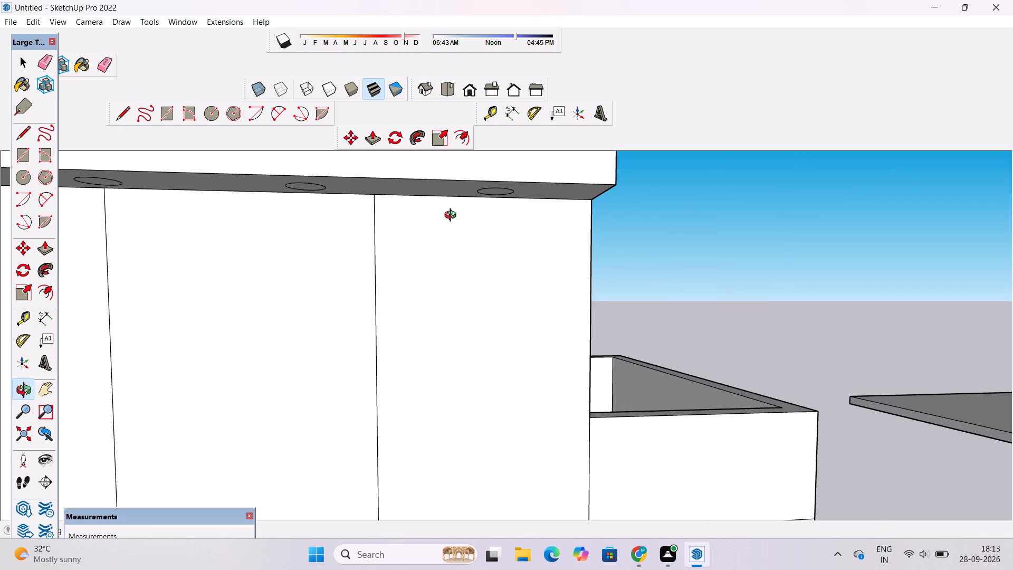
pyautogui.scroll(-4, 454, 213)
pyautogui.moveTo(460, 208); pyautogui.dragTo(446, 293)
pyautogui.keyDown('shift'); pyautogui.moveTo(395, 311); pyautogui.dragTo(437, 210); pyautogui.keyUp('shift')
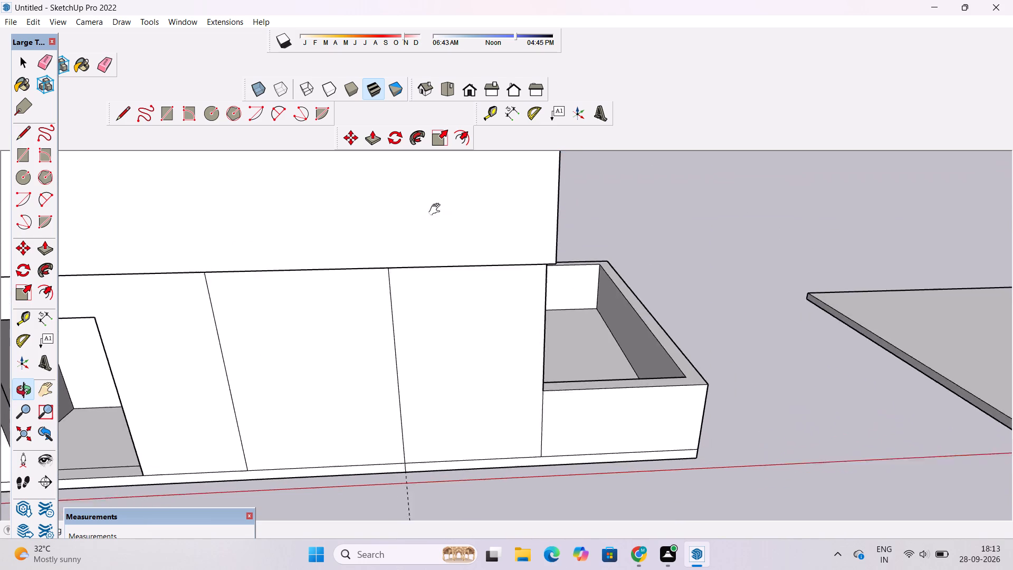
pyautogui.keyDown('shift'); pyautogui.moveTo(437, 210); pyautogui.dragTo(453, 170); pyautogui.keyUp('shift')
pyautogui.moveTo(467, 249); pyautogui.dragTo(425, 260)
pyautogui.moveTo(397, 290); pyautogui.dragTo(436, 167)
pyautogui.moveTo(472, 259); pyautogui.dragTo(495, 239)
pyautogui.moveTo(482, 299); pyautogui.dragTo(505, 255)
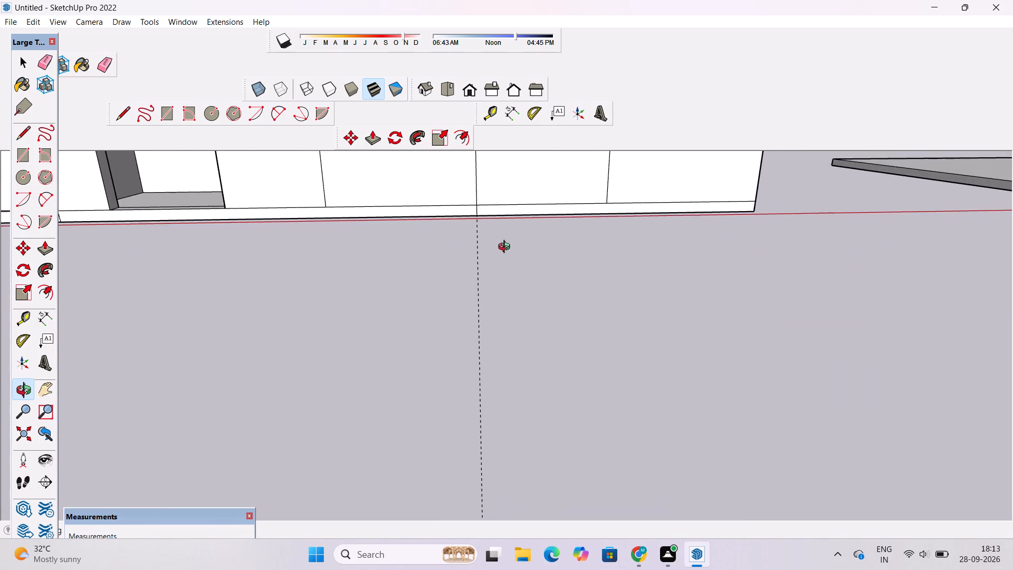
pyautogui.press('e')
pyautogui.moveTo(503, 286); pyautogui.dragTo(472, 312)
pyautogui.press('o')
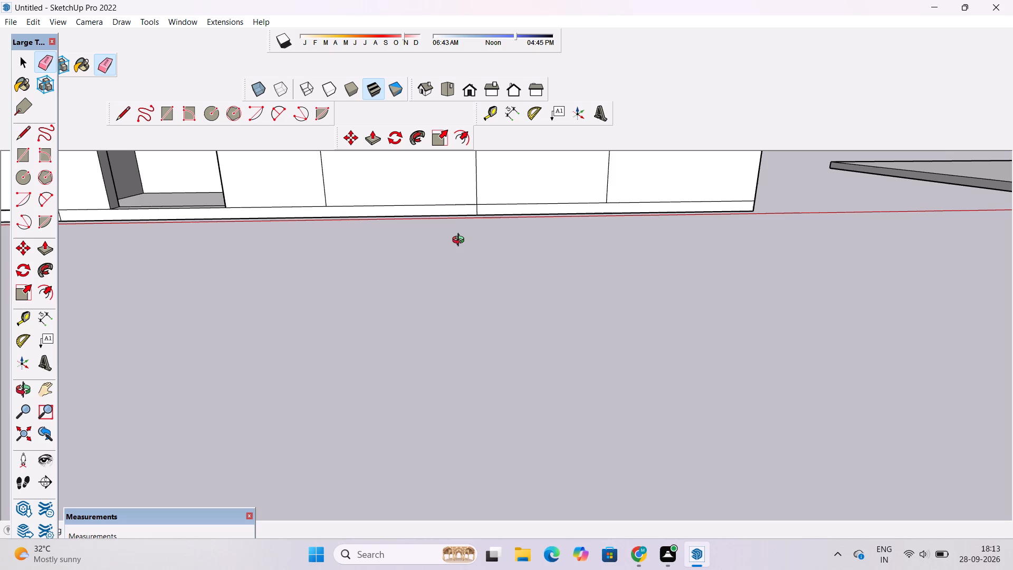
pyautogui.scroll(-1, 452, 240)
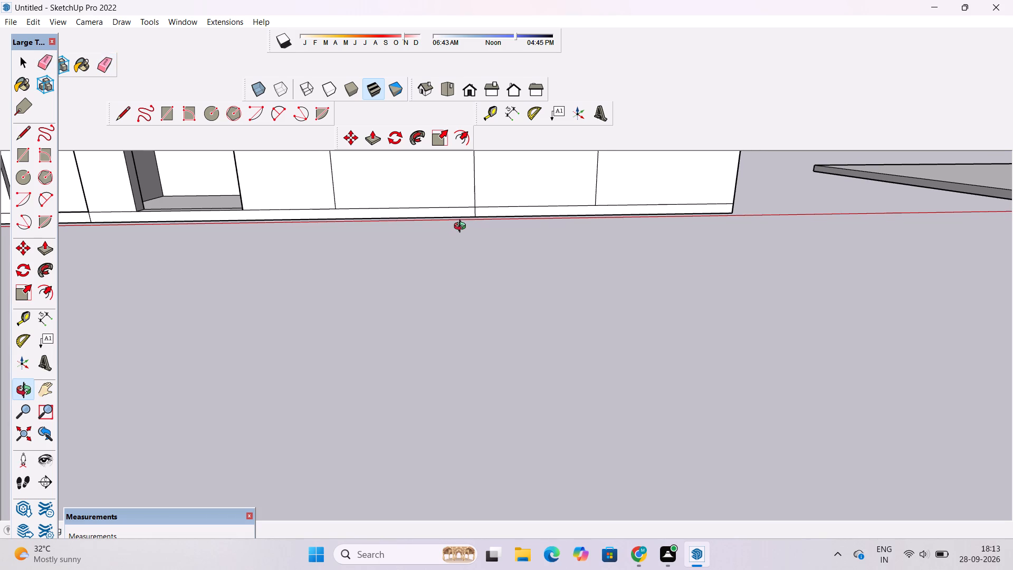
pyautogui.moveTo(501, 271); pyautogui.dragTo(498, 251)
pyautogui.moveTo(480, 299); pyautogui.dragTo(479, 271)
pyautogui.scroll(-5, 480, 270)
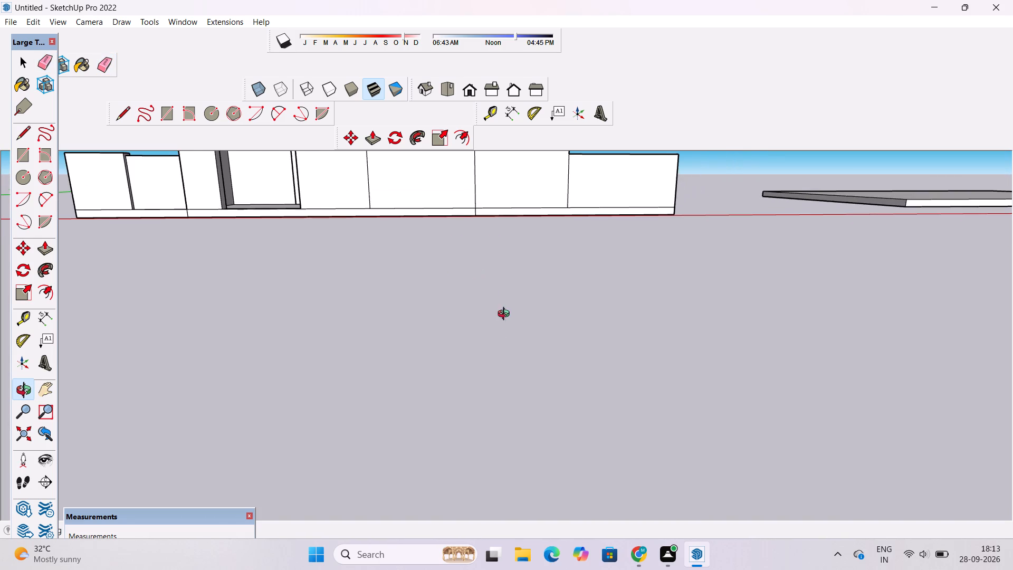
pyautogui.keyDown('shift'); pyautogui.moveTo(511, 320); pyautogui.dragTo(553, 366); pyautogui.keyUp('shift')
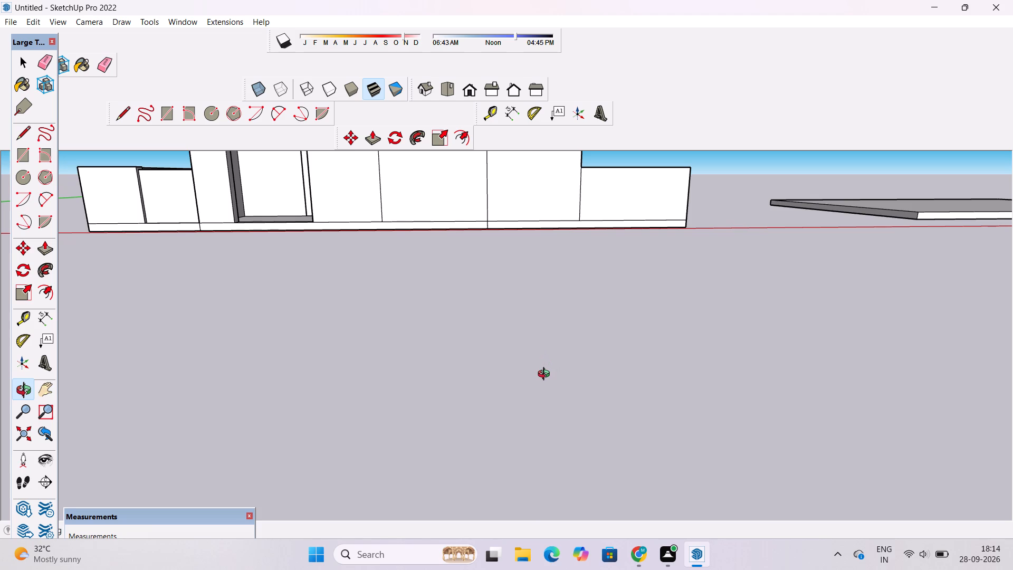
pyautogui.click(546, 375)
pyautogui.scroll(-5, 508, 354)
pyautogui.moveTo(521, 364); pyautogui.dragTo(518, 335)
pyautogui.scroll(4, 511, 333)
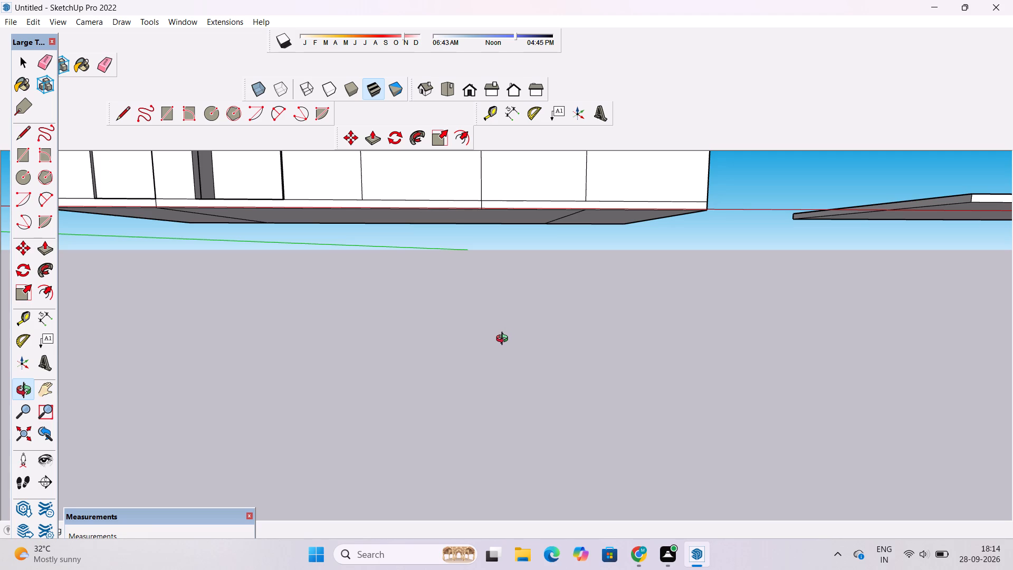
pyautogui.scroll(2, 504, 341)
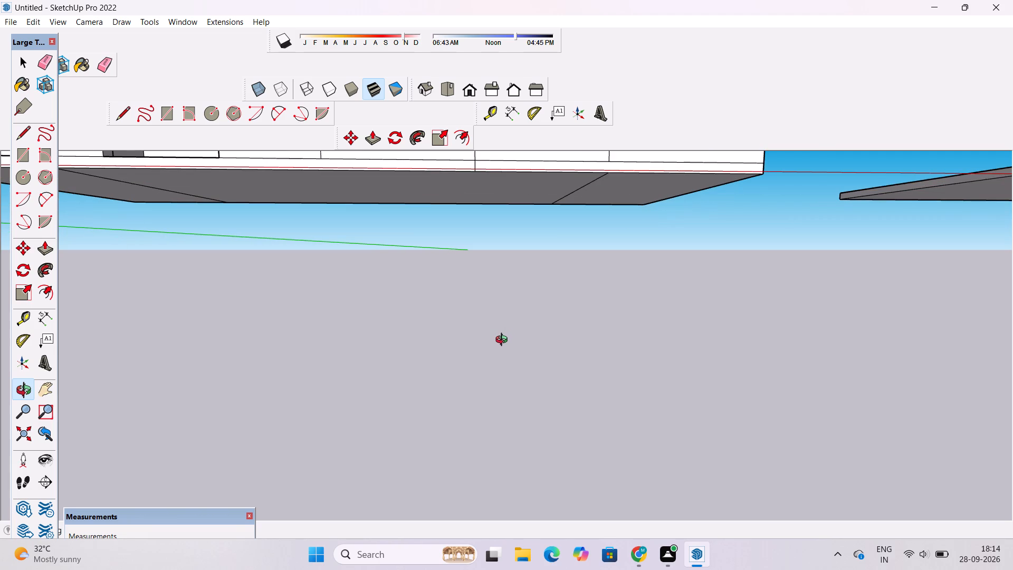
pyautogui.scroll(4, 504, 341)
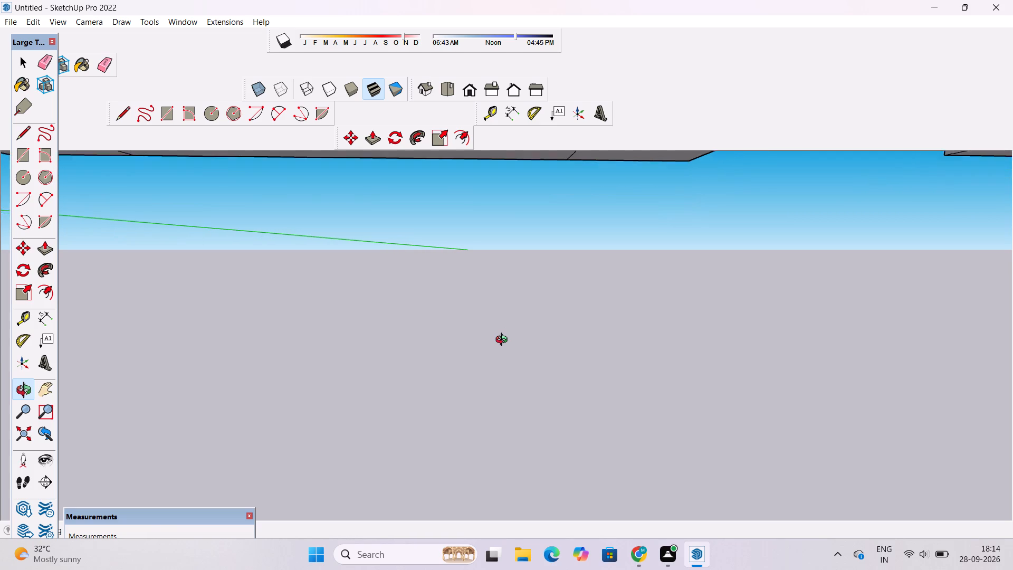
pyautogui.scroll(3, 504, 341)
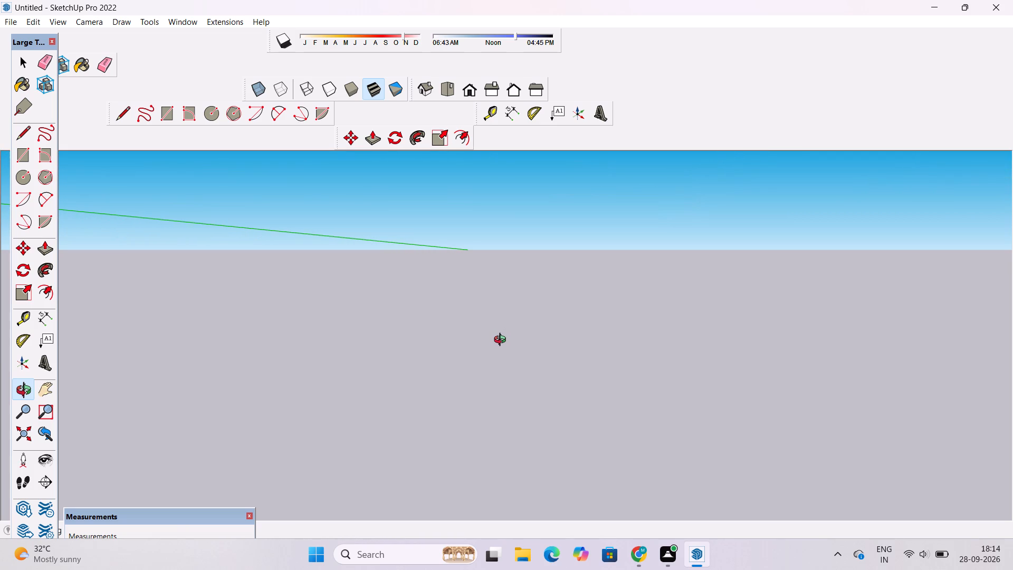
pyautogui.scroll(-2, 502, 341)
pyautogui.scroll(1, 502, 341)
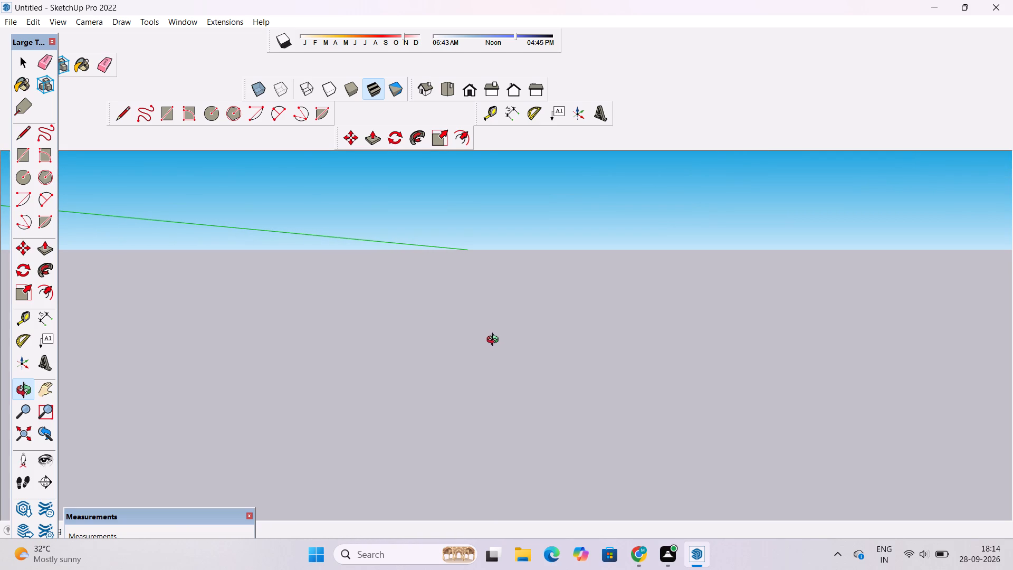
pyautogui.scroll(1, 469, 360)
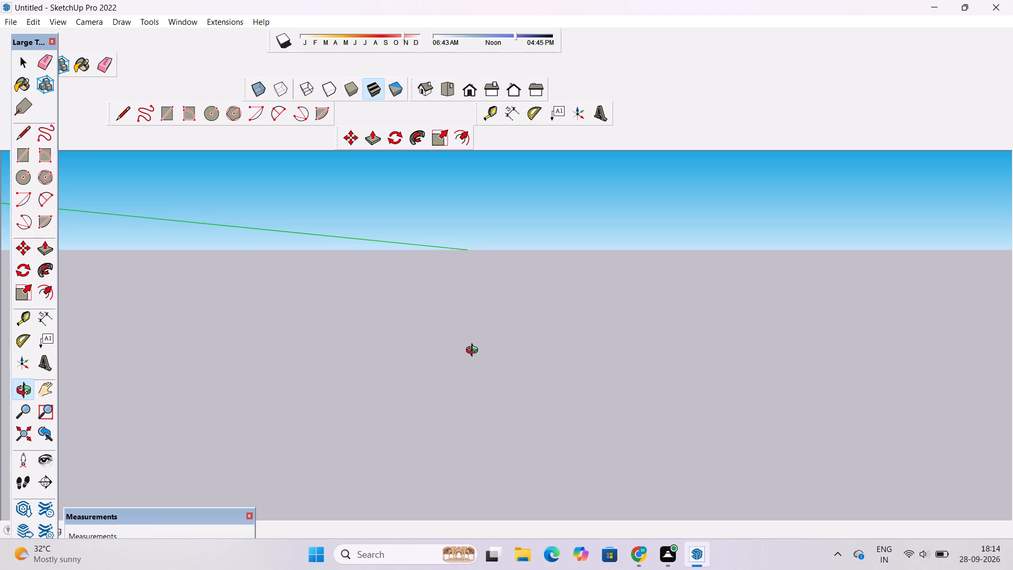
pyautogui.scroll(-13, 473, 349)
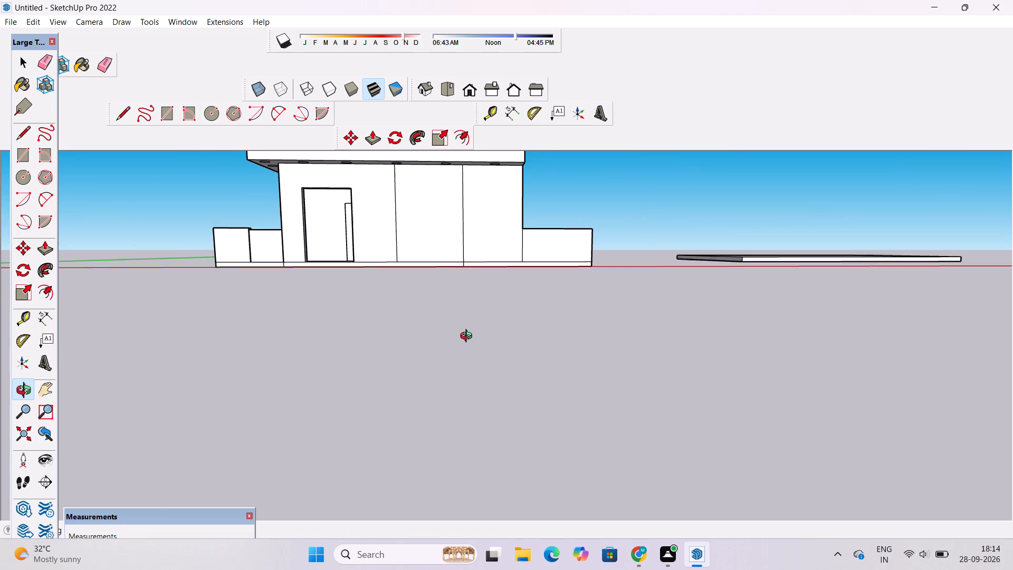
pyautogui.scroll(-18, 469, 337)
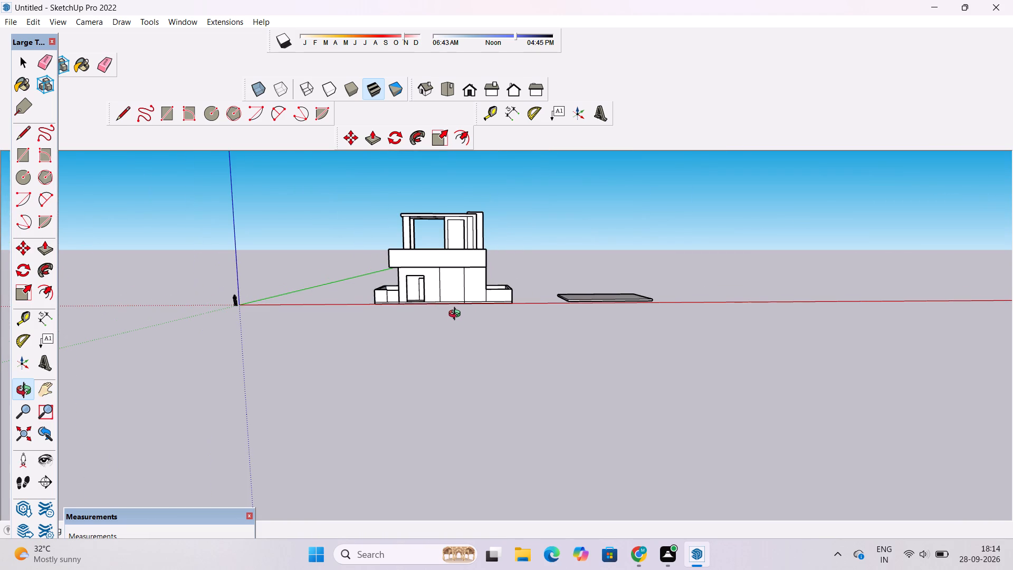
# Examine the whole house and the detached ground slab from a raised front viewpoint.
pyautogui.keyDown('shift'); pyautogui.moveTo(457, 315); pyautogui.dragTo(507, 376); pyautogui.keyUp('shift')
pyautogui.moveTo(491, 351); pyautogui.dragTo(492, 377)
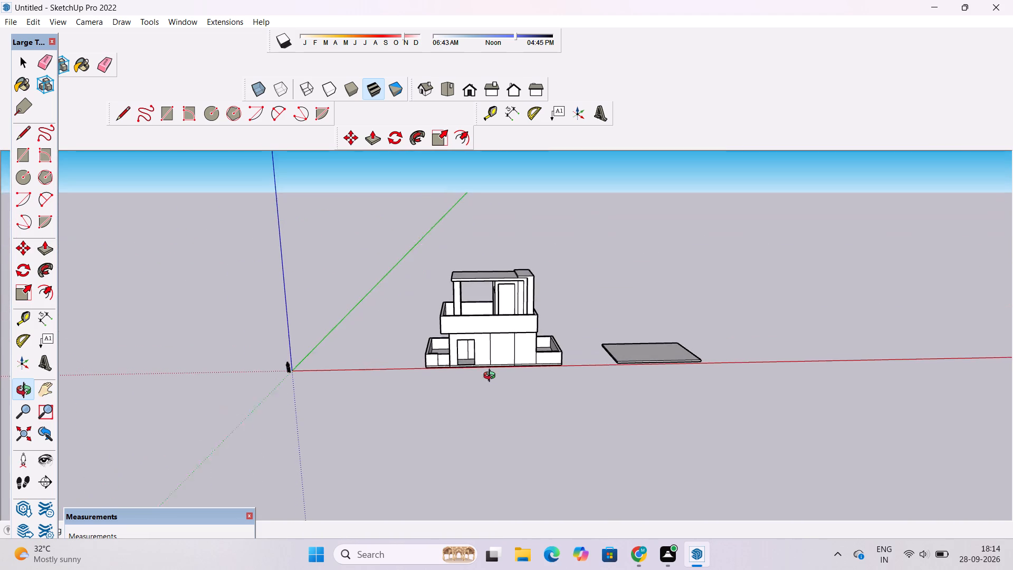
pyautogui.moveTo(492, 377); pyautogui.dragTo(492, 379)
pyautogui.scroll(3, 493, 379)
pyautogui.keyDown('shift'); pyautogui.moveTo(493, 377); pyautogui.dragTo(493, 367); pyautogui.keyUp('shift')
pyautogui.scroll(2, 493, 367)
pyautogui.keyDown('shift'); pyautogui.moveTo(493, 364); pyautogui.dragTo(487, 343); pyautogui.keyUp('shift')
pyautogui.moveTo(485, 347); pyautogui.dragTo(442, 334)
pyautogui.keyDown('shift'); pyautogui.scroll(-2, 442, 334); pyautogui.keyUp('shift')
pyautogui.scroll(-3, 442, 334)
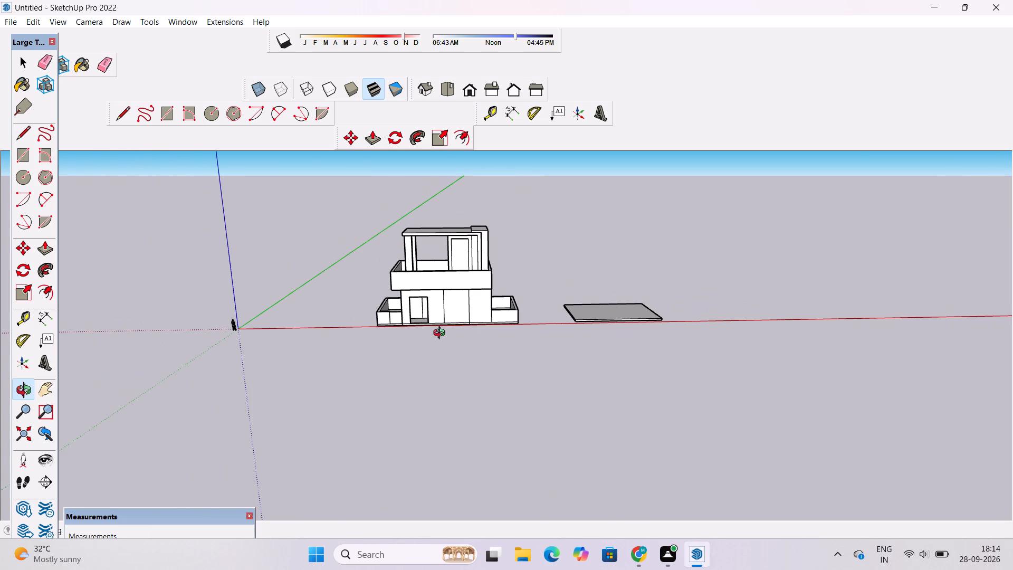
pyautogui.scroll(4, 441, 331)
pyautogui.scroll(-3, 444, 326)
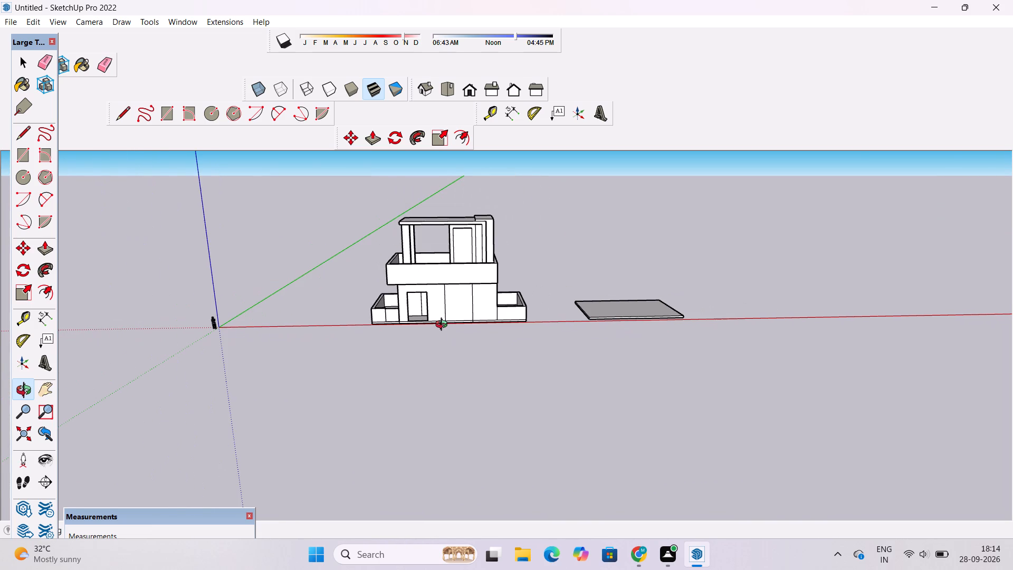
pyautogui.scroll(2, 445, 322)
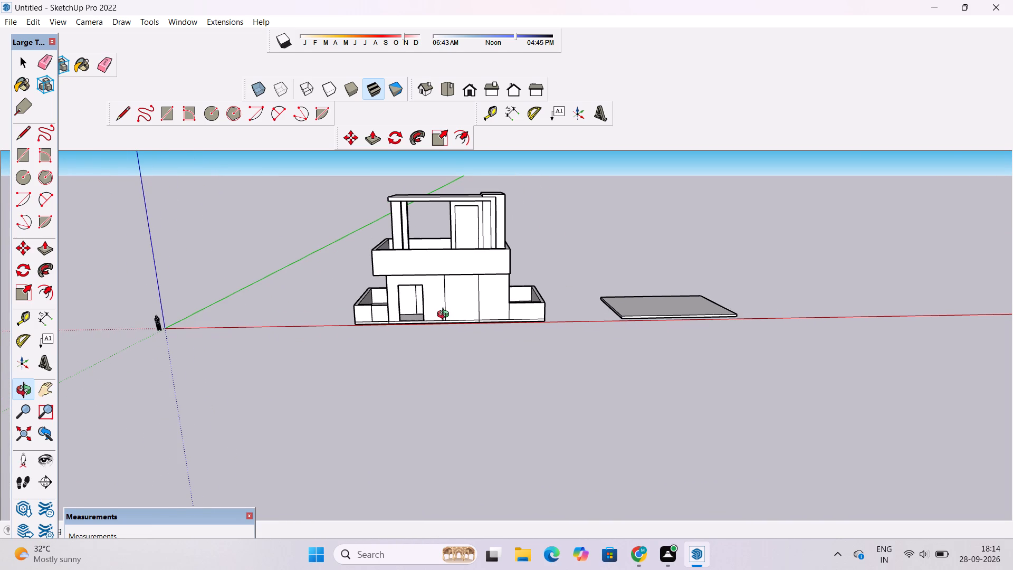
pyautogui.scroll(-4, 445, 316)
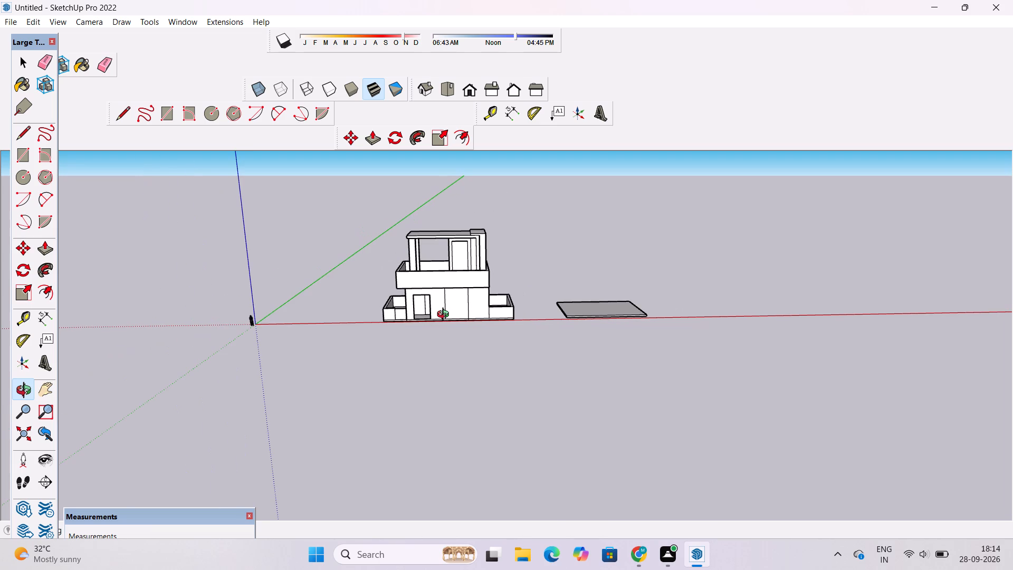
pyautogui.scroll(5, 445, 316)
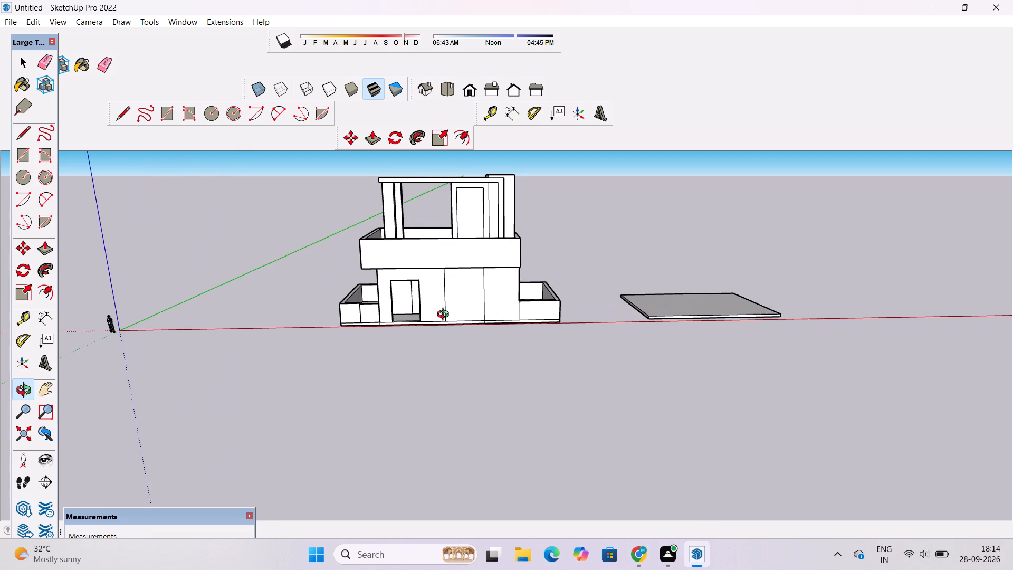
pyautogui.scroll(-4, 417, 318)
# Inspect the house from below and around its side wall, including the overhang, rooftop block and low boundary wall.
pyautogui.moveTo(437, 375); pyautogui.dragTo(441, 271)
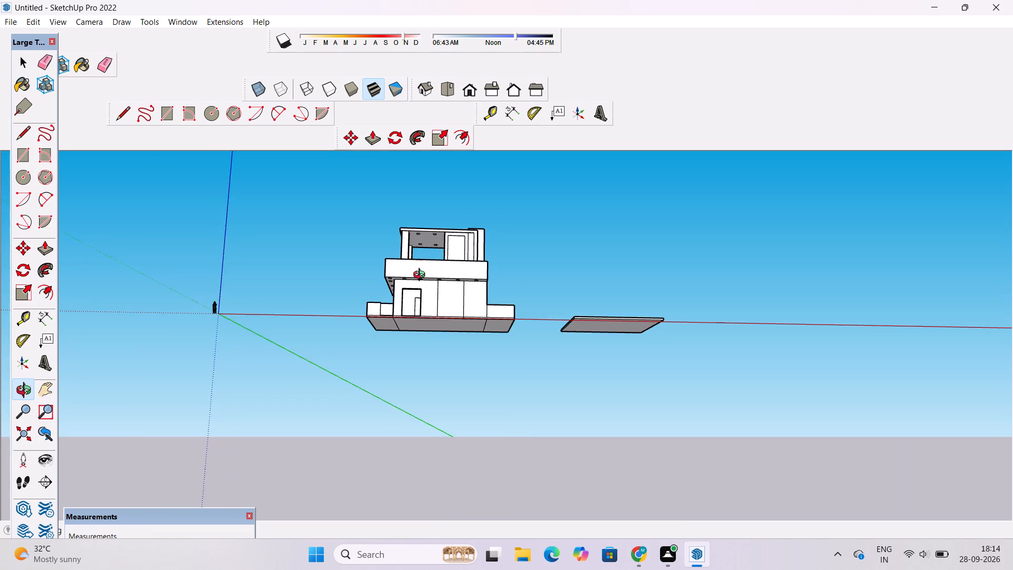
pyautogui.scroll(4, 422, 276)
pyautogui.keyDown('shift'); pyautogui.moveTo(415, 271); pyautogui.dragTo(276, 309); pyautogui.keyUp('shift')
pyautogui.moveTo(342, 294); pyautogui.dragTo(165, 316)
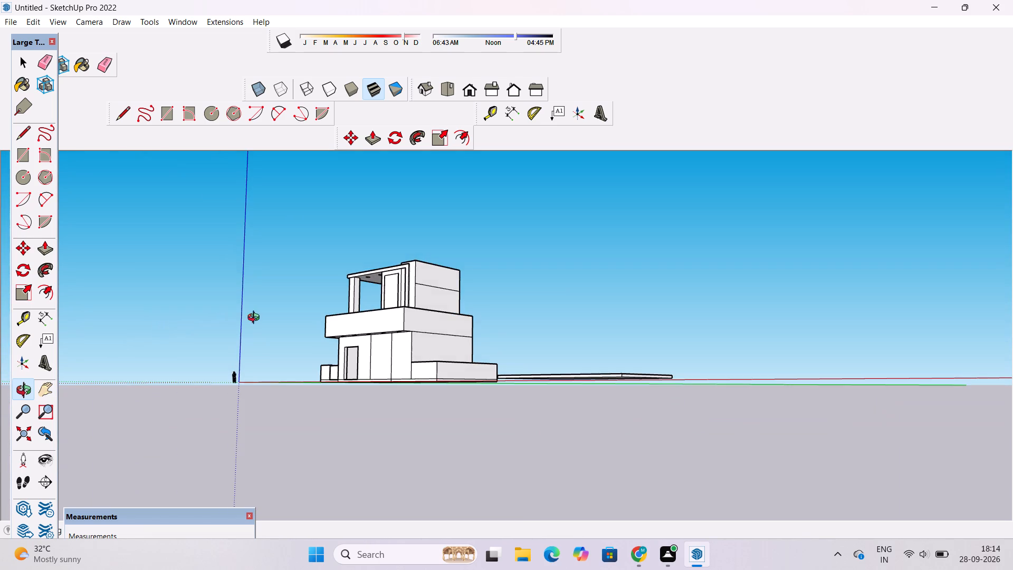
pyautogui.scroll(5, 498, 283)
pyautogui.moveTo(391, 346); pyautogui.dragTo(381, 368)
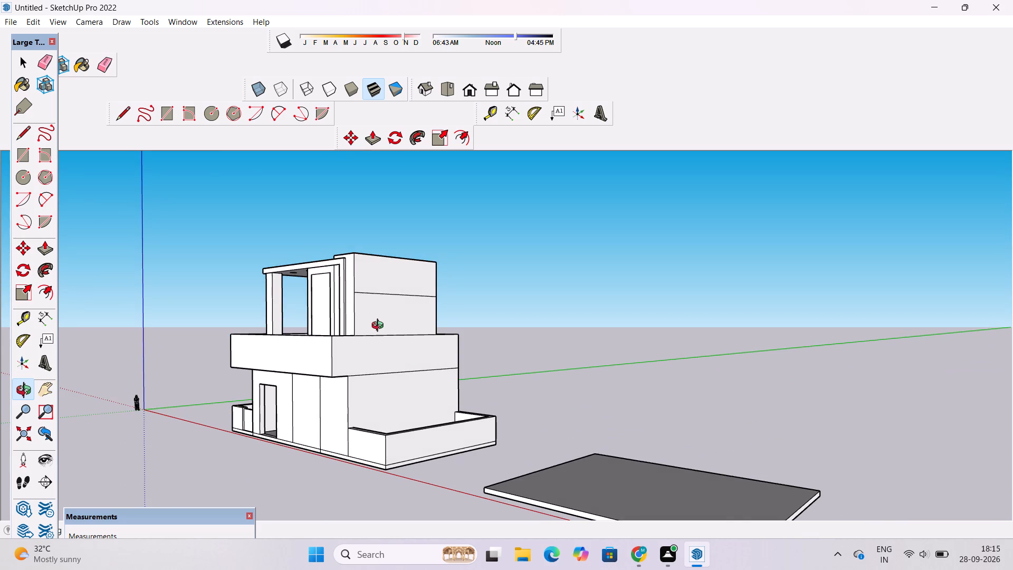
pyautogui.scroll(-2, 380, 326)
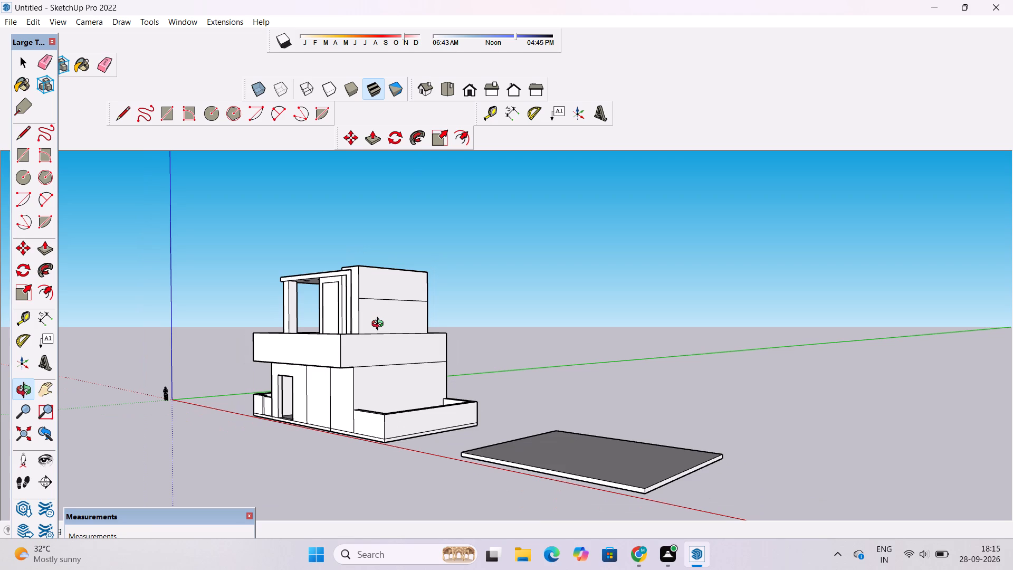
pyautogui.scroll(-1, 380, 325)
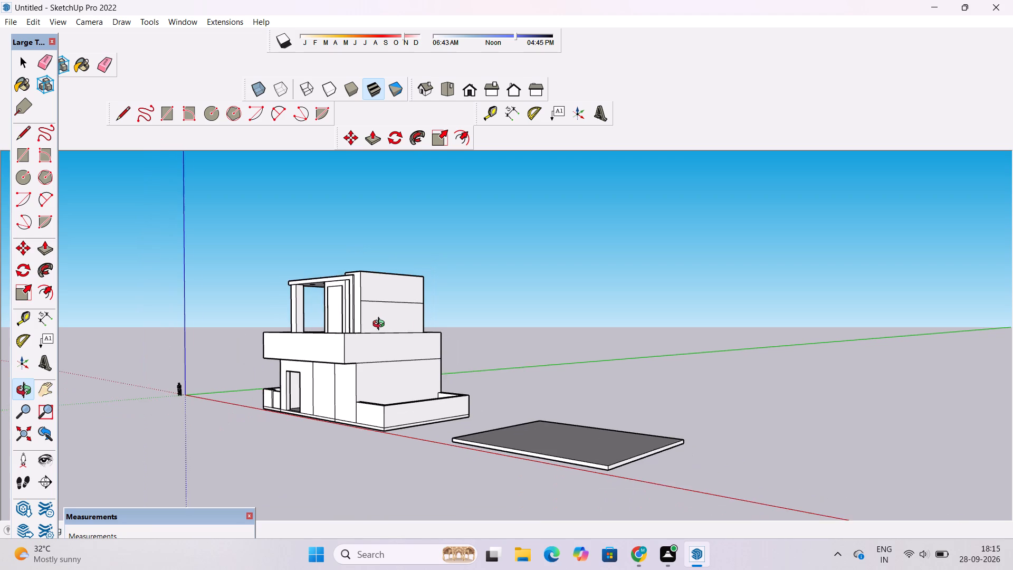
pyautogui.scroll(-1, 381, 325)
pyautogui.moveTo(390, 324); pyautogui.dragTo(383, 340)
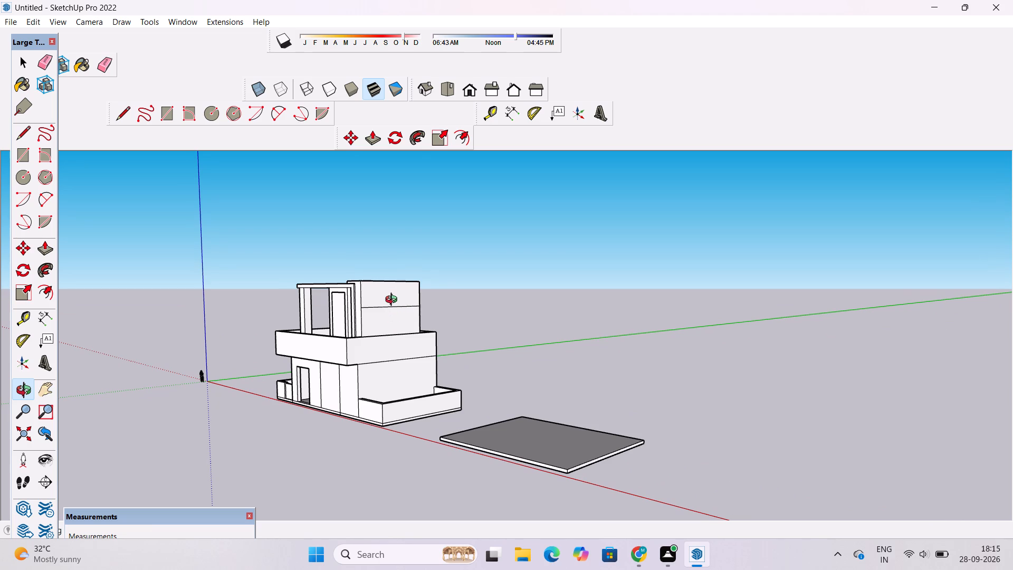
# Examine the front facade from several heights, checking the divided ground-floor wall, the parapet and the upper-floor frame.
pyautogui.scroll(-2, 394, 304)
pyautogui.keyDown('shift'); pyautogui.moveTo(464, 361); pyautogui.dragTo(585, 351); pyautogui.keyUp('shift')
pyautogui.scroll(3, 472, 368)
pyautogui.moveTo(467, 383); pyautogui.dragTo(646, 364)
pyautogui.scroll(4, 585, 322)
pyautogui.moveTo(571, 319); pyautogui.dragTo(612, 364)
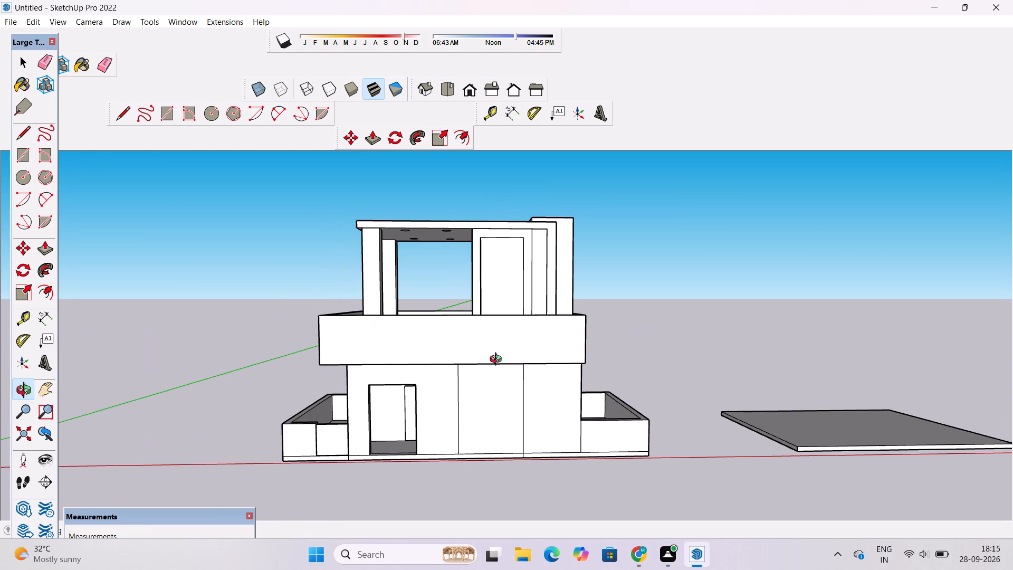
pyautogui.moveTo(498, 360); pyautogui.dragTo(523, 386)
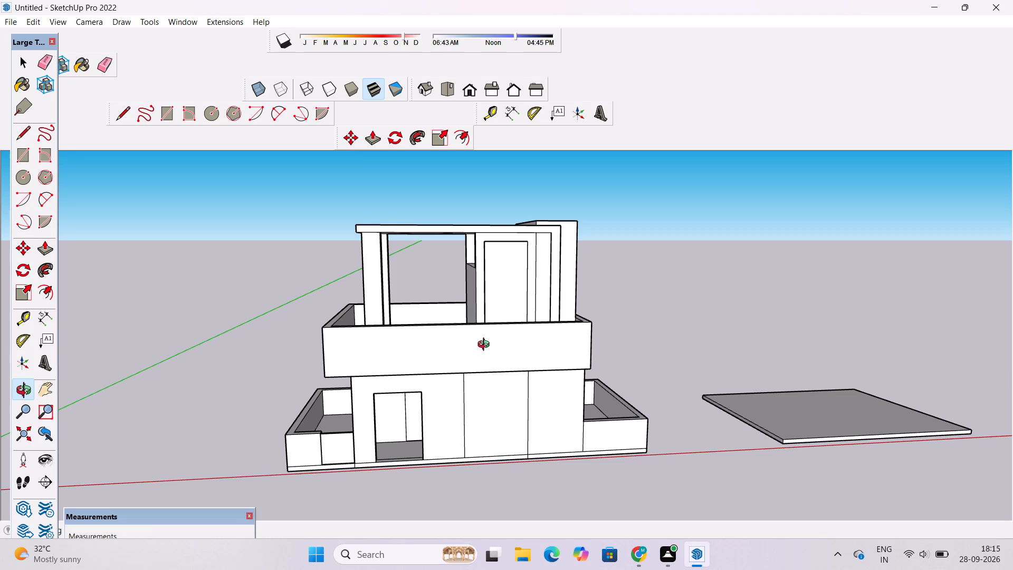
pyautogui.moveTo(486, 341); pyautogui.dragTo(468, 356)
pyautogui.click(468, 356)
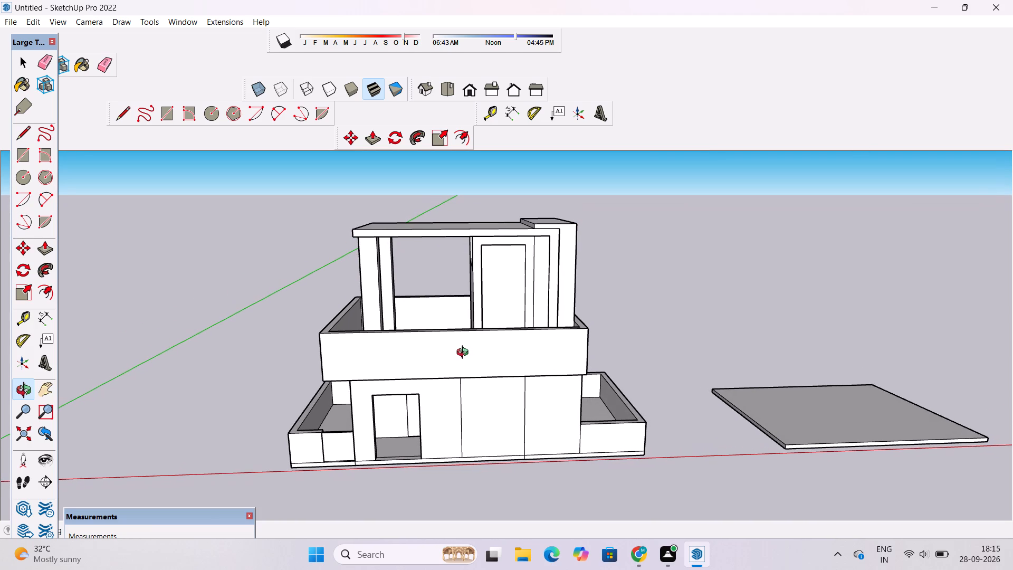
pyautogui.keyDown('shift'); pyautogui.moveTo(464, 357); pyautogui.dragTo(539, 373); pyautogui.keyUp('shift')
pyautogui.moveTo(542, 375); pyautogui.dragTo(542, 356)
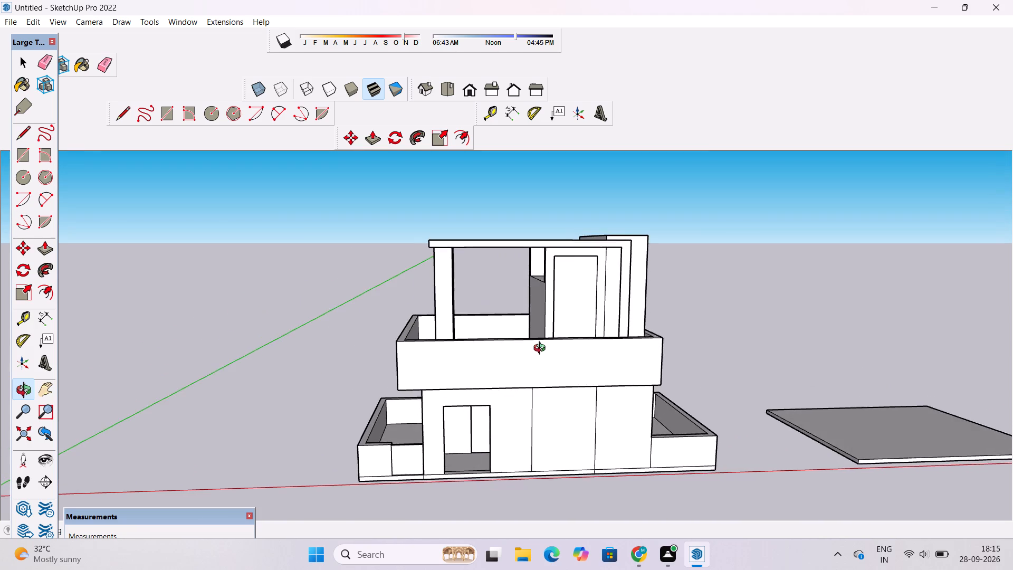
pyautogui.keyDown('shift'); pyautogui.moveTo(542, 347); pyautogui.dragTo(544, 376); pyautogui.keyUp('shift')
pyautogui.moveTo(544, 375); pyautogui.dragTo(546, 358)
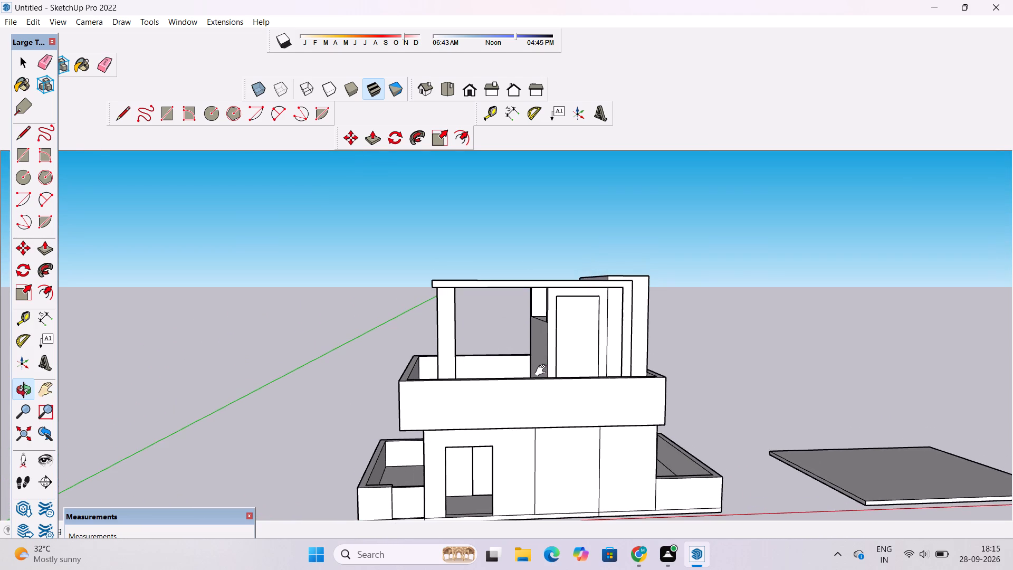
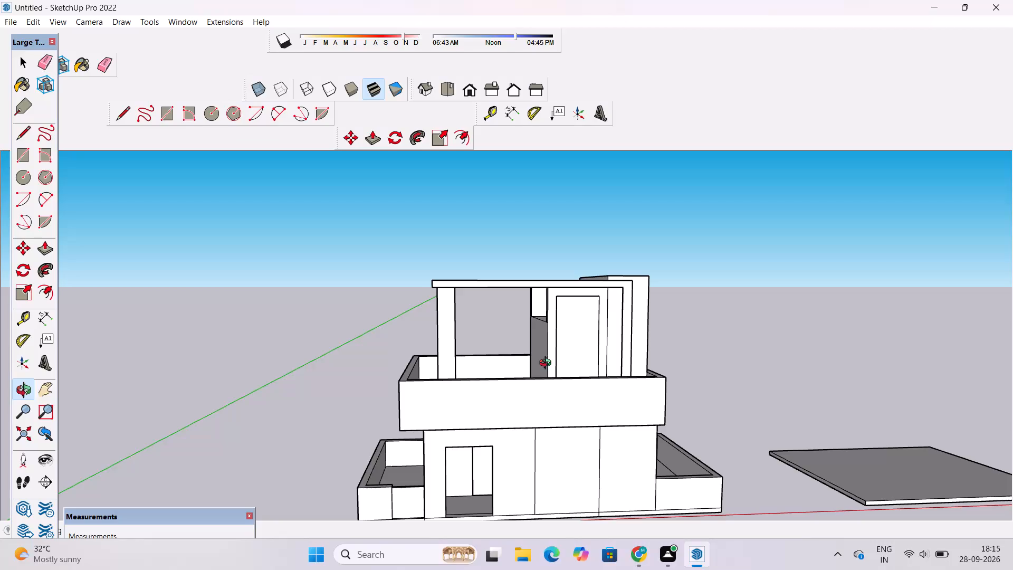
# Examine the front facade from near and far, including the upper-floor frame, roof overhang, ceiling lights and parapet.
pyautogui.scroll(1, 573, 370)
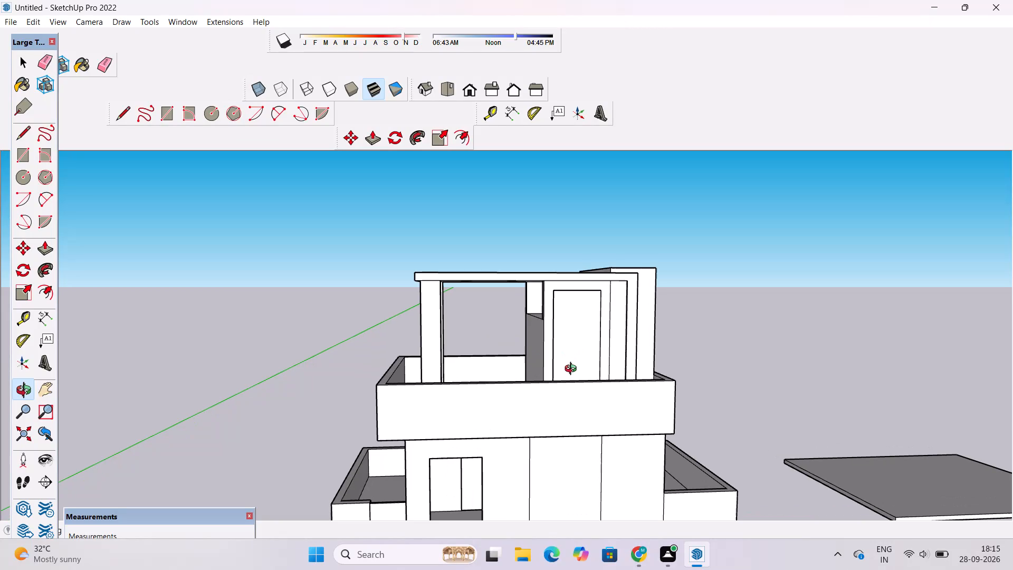
pyautogui.scroll(-1, 572, 367)
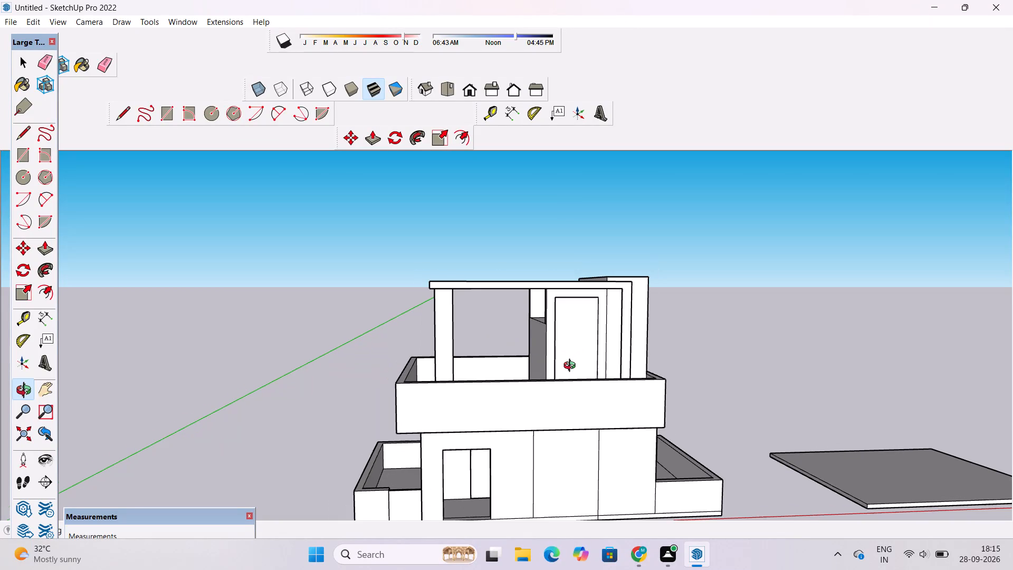
pyautogui.scroll(1, 563, 373)
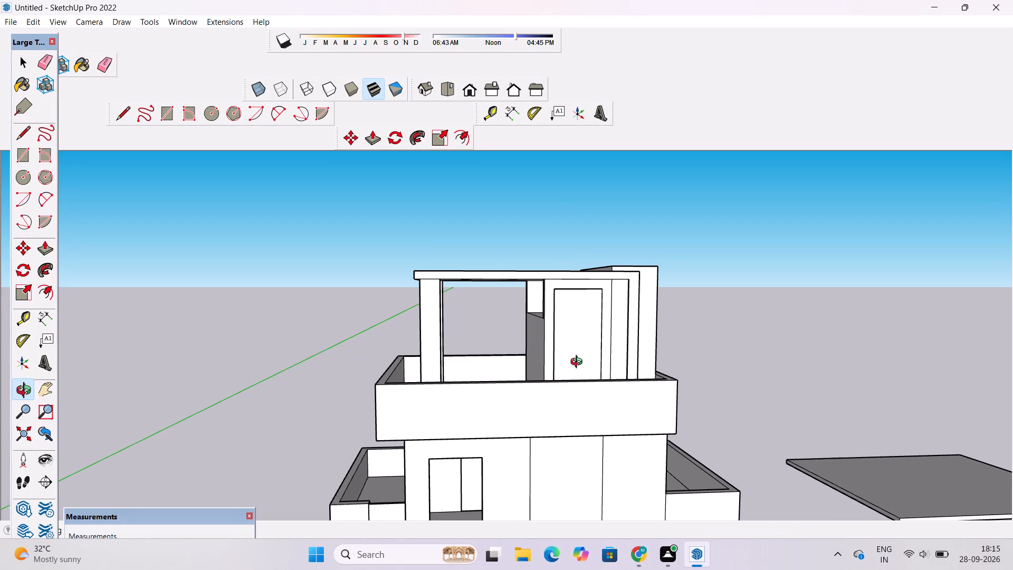
pyautogui.scroll(-3, 579, 383)
pyautogui.moveTo(583, 417); pyautogui.dragTo(585, 394)
pyautogui.click(585, 394)
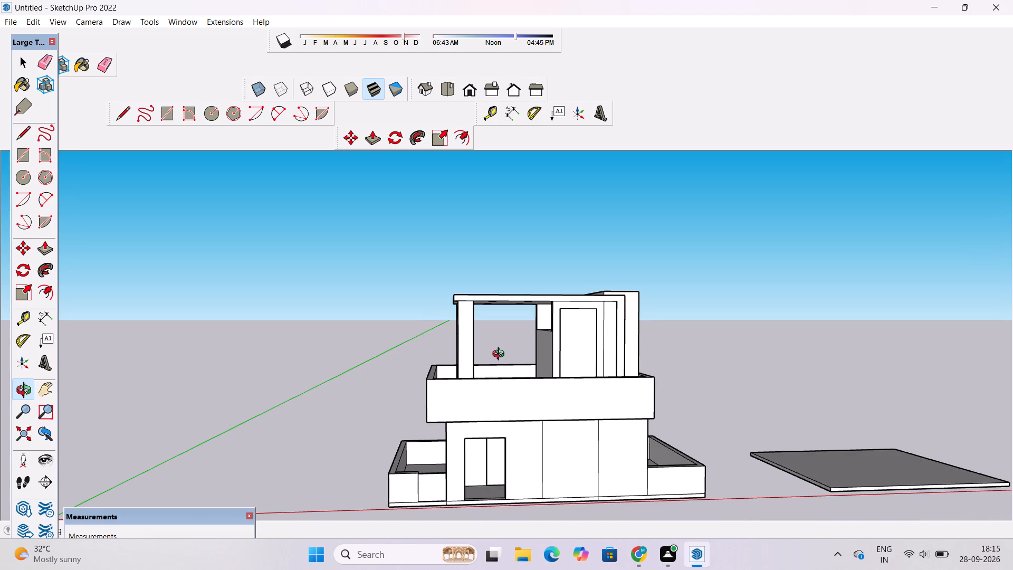
pyautogui.keyDown('shift'); pyautogui.moveTo(497, 354); pyautogui.dragTo(507, 410); pyautogui.keyUp('shift')
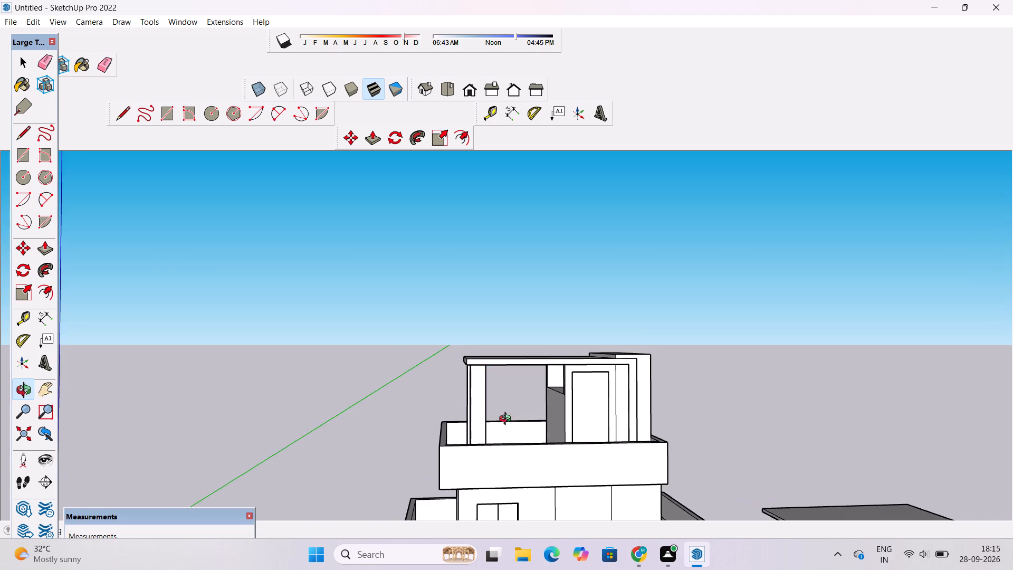
pyautogui.keyDown('shift'); pyautogui.moveTo(509, 422); pyautogui.dragTo(511, 360); pyautogui.keyUp('shift')
pyautogui.scroll(-1, 511, 360)
pyautogui.moveTo(499, 367); pyautogui.dragTo(547, 377)
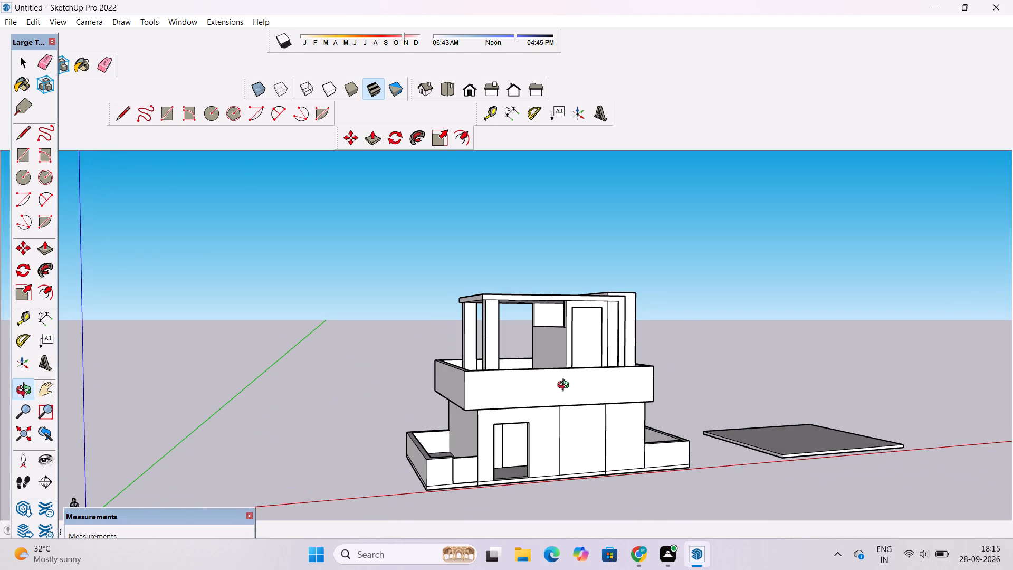
pyautogui.scroll(2, 566, 385)
pyautogui.keyDown('shift'); pyautogui.moveTo(565, 386); pyautogui.dragTo(567, 361); pyautogui.keyUp('shift')
pyautogui.moveTo(614, 356); pyautogui.dragTo(569, 356)
pyautogui.scroll(1, 551, 358)
pyautogui.moveTo(547, 362); pyautogui.dragTo(515, 363)
pyautogui.scroll(2, 513, 358)
pyautogui.keyDown('shift'); pyautogui.moveTo(507, 358); pyautogui.dragTo(600, 369); pyautogui.keyUp('shift')
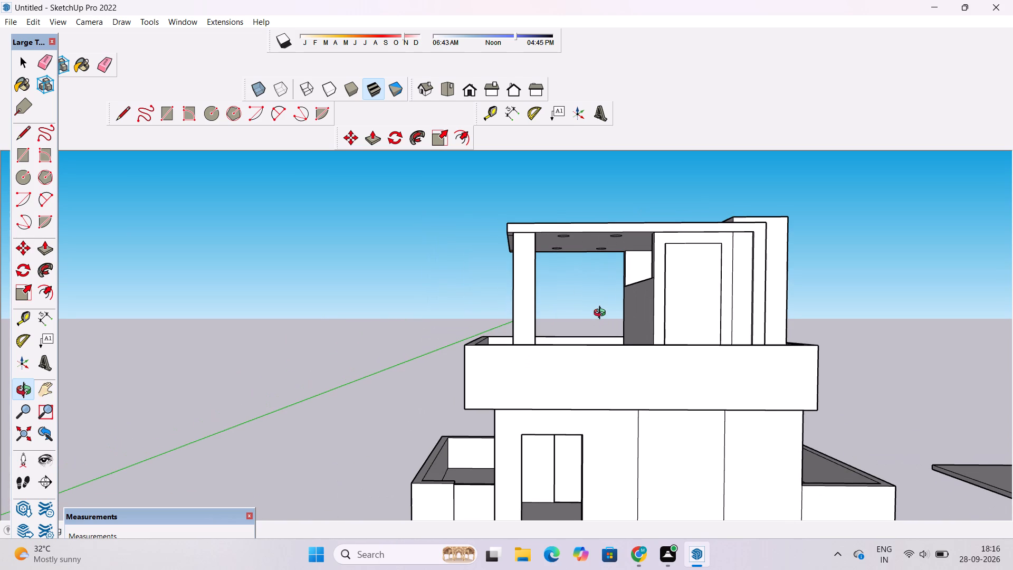
pyautogui.scroll(-2, 605, 317)
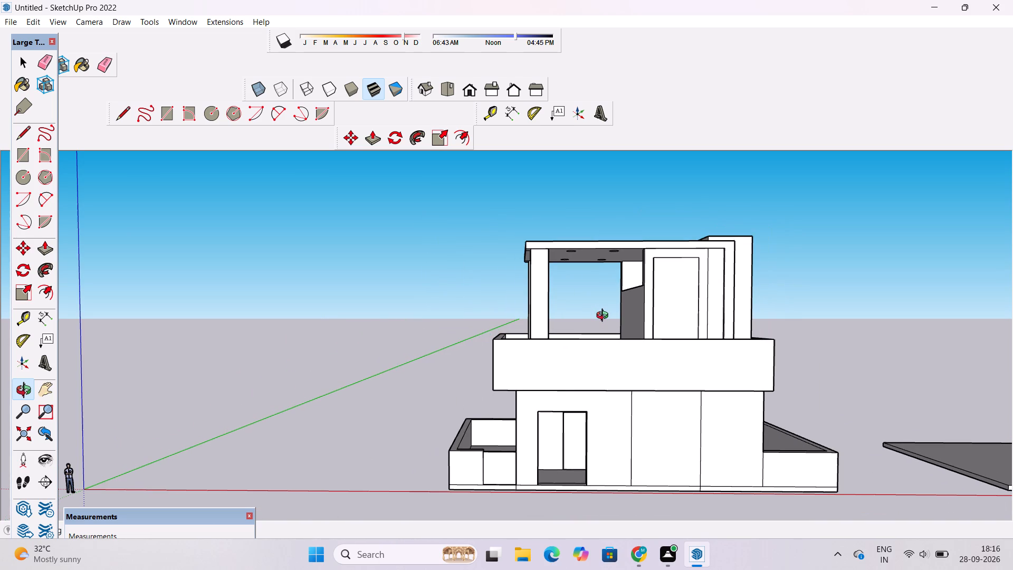
pyautogui.scroll(2, 608, 314)
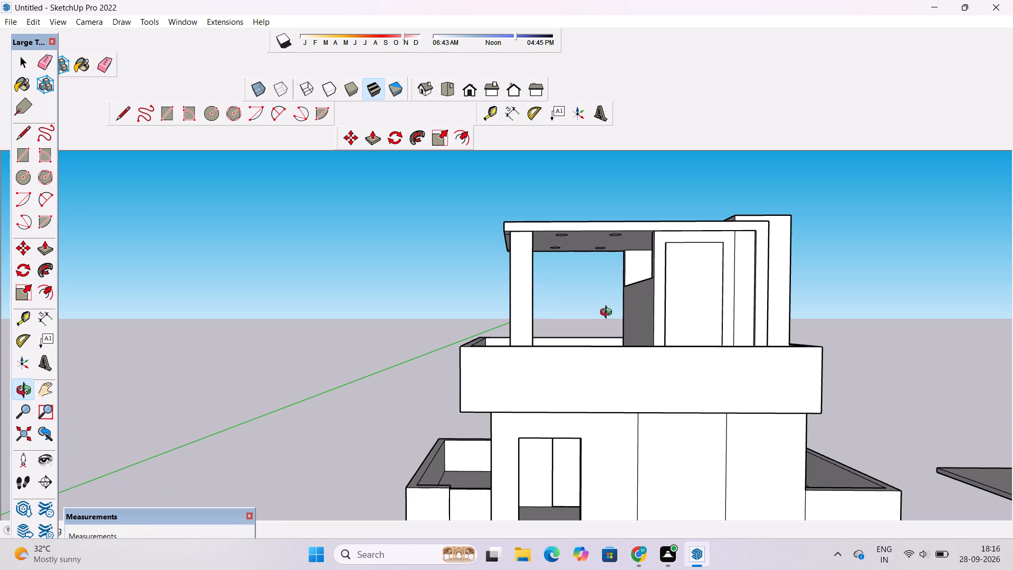
pyautogui.scroll(-4, 608, 312)
pyautogui.scroll(4, 608, 312)
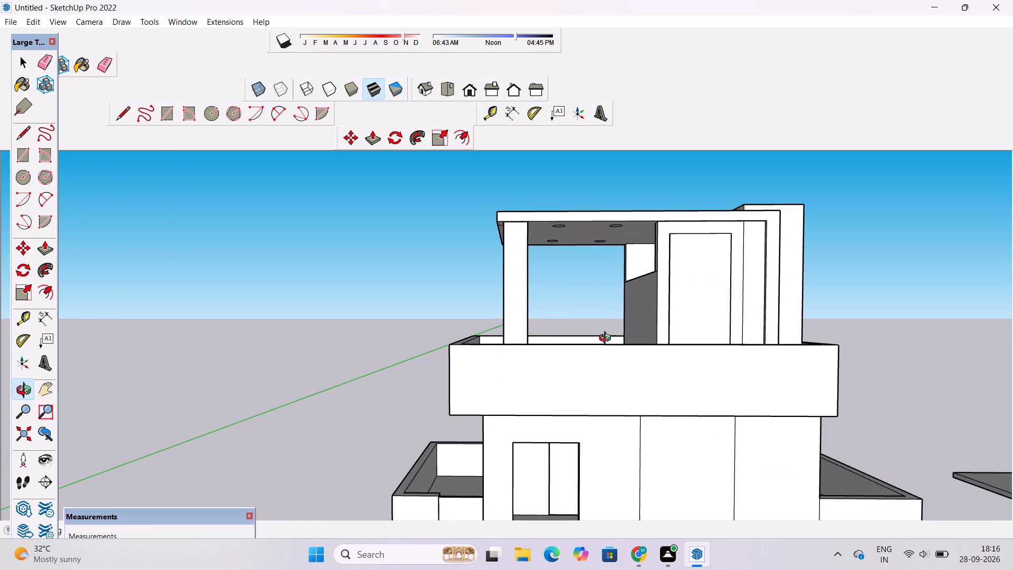
# Erase the short stray edge joining the lower corner of the upper-floor side-wall opening to the front wall's edge.
pyautogui.moveTo(603, 343); pyautogui.dragTo(639, 400)
pyautogui.scroll(3, 633, 377)
pyautogui.keyDown('shift'); pyautogui.moveTo(639, 364); pyautogui.dragTo(561, 366); pyautogui.keyUp('shift')
pyautogui.scroll(5, 583, 318)
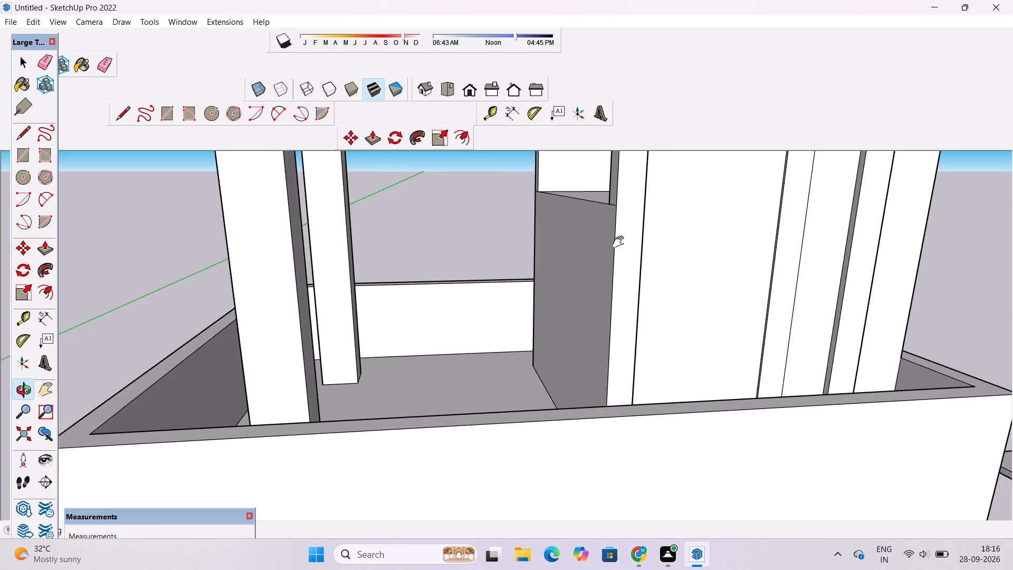
pyautogui.keyDown('shift'); pyautogui.moveTo(620, 242); pyautogui.dragTo(595, 319); pyautogui.keyUp('shift')
pyautogui.scroll(2, 592, 301)
pyautogui.moveTo(590, 300); pyautogui.dragTo(642, 298)
pyautogui.keyDown('shift'); pyautogui.moveTo(654, 280); pyautogui.dragTo(620, 320); pyautogui.keyUp('shift')
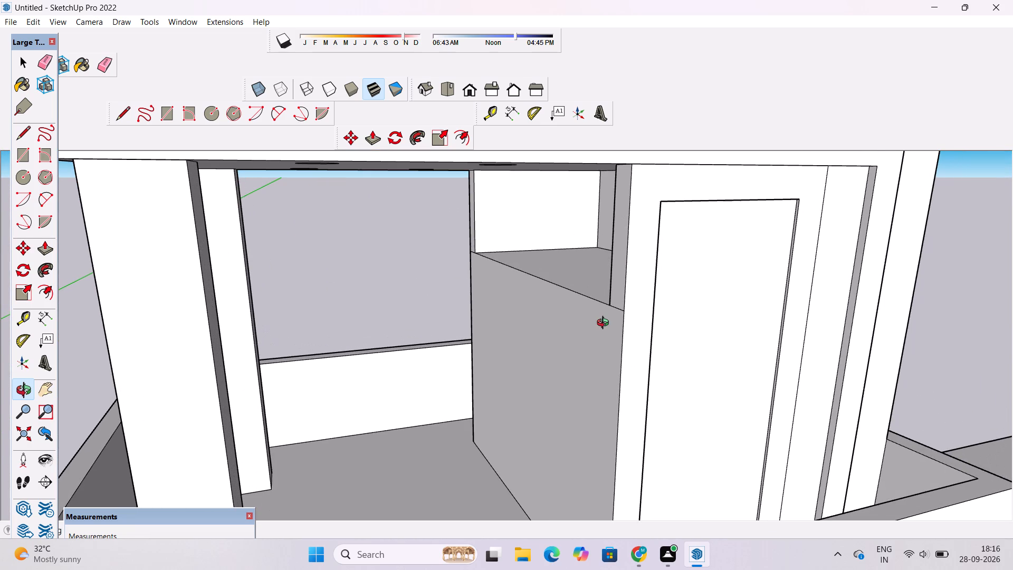
pyautogui.press('e')
pyautogui.scroll(5, 604, 324)
pyautogui.moveTo(622, 297); pyautogui.dragTo(622, 308)
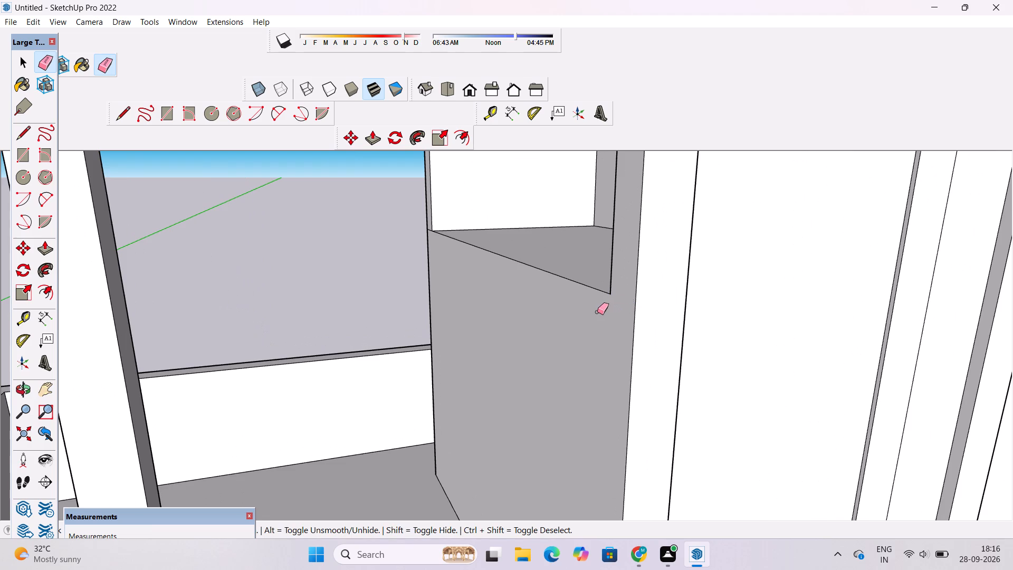
# Erase the full-height vertical line beside the recessed panel on the upper-floor front wall, including its remaining segment.
pyautogui.press('o')
pyautogui.scroll(-13, 597, 312)
pyautogui.moveTo(630, 348); pyautogui.dragTo(582, 347)
pyautogui.moveTo(597, 369); pyautogui.dragTo(599, 346)
pyautogui.moveTo(604, 357); pyautogui.dragTo(608, 313)
pyautogui.moveTo(680, 302); pyautogui.dragTo(619, 302)
pyautogui.moveTo(638, 300); pyautogui.dragTo(607, 300)
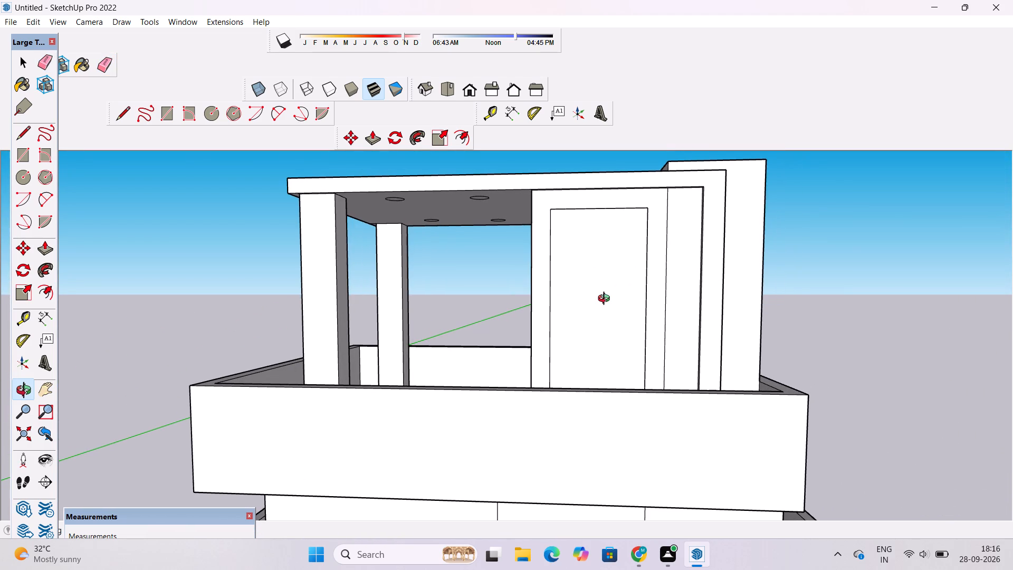
pyautogui.scroll(-2, 598, 303)
pyautogui.moveTo(601, 326); pyautogui.dragTo(670, 329)
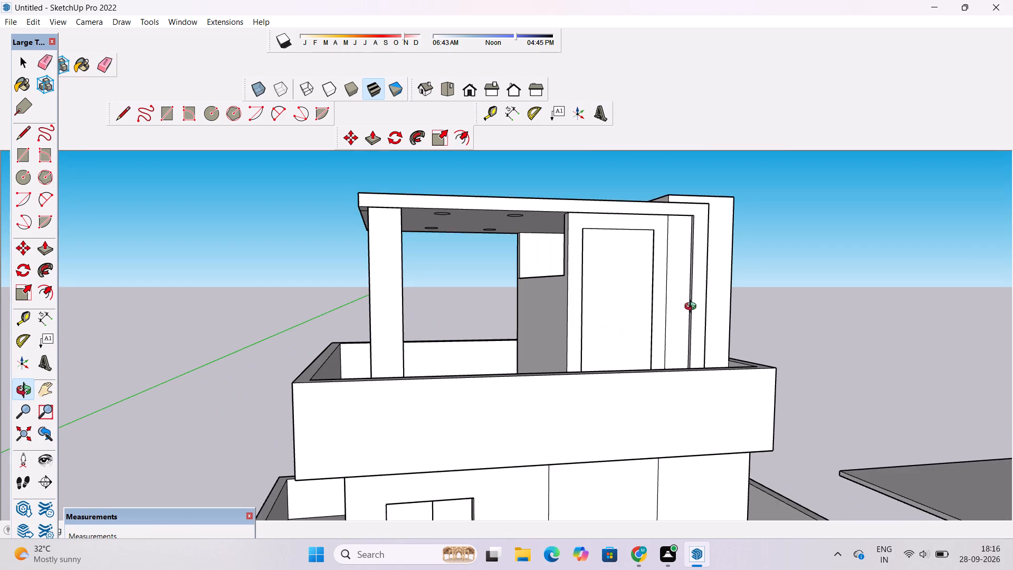
pyautogui.keyDown('shift'); pyautogui.moveTo(684, 295); pyautogui.dragTo(585, 328); pyautogui.keyUp('shift')
pyautogui.scroll(4, 582, 315)
pyautogui.press('e')
pyautogui.scroll(3, 582, 315)
pyautogui.press('e')
pyautogui.moveTo(561, 296); pyautogui.dragTo(553, 312)
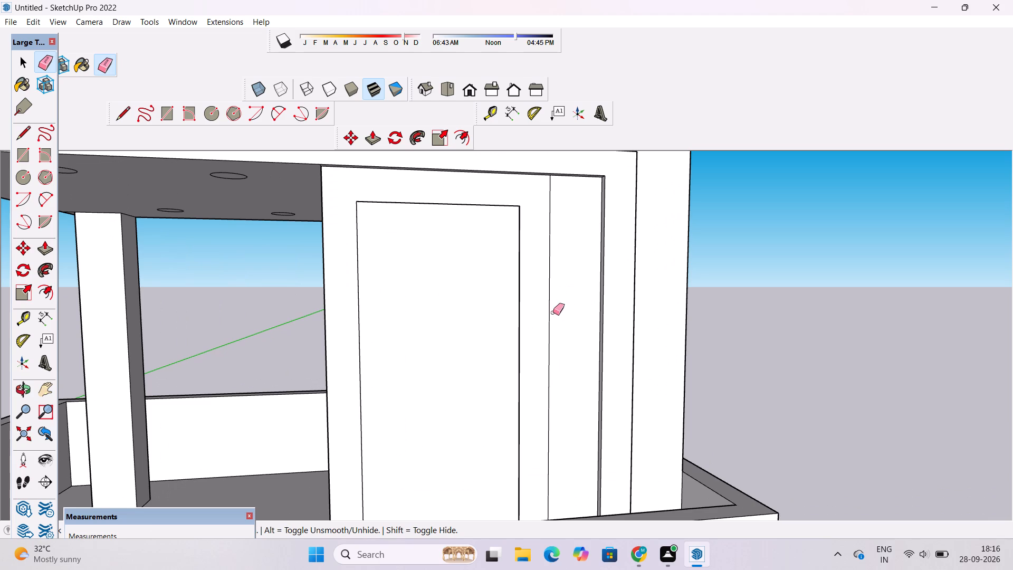
pyautogui.moveTo(553, 312); pyautogui.dragTo(549, 320)
pyautogui.click(549, 320)
pyautogui.scroll(3, 544, 305)
pyautogui.scroll(4, 557, 262)
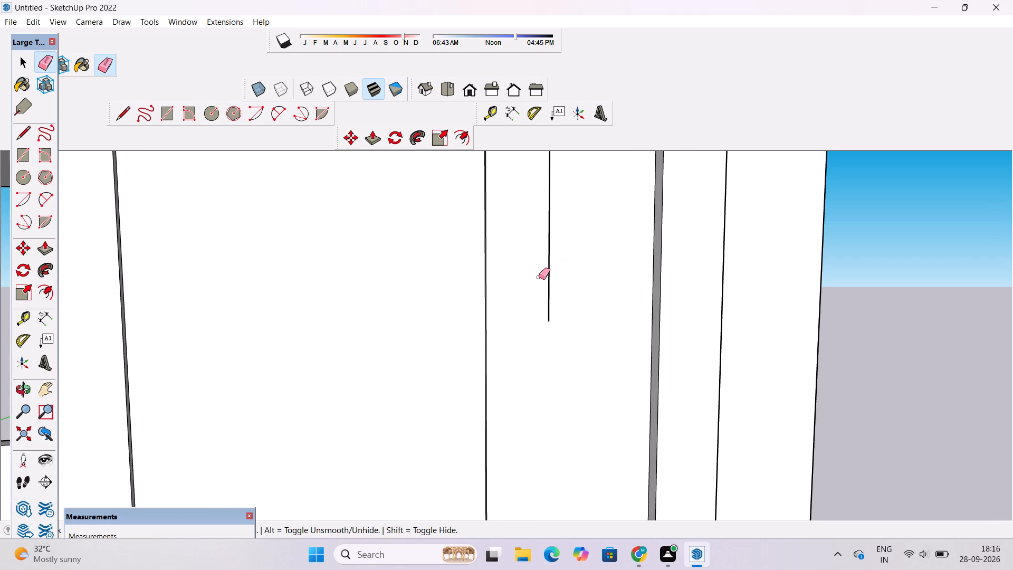
pyautogui.moveTo(548, 264); pyautogui.dragTo(546, 275)
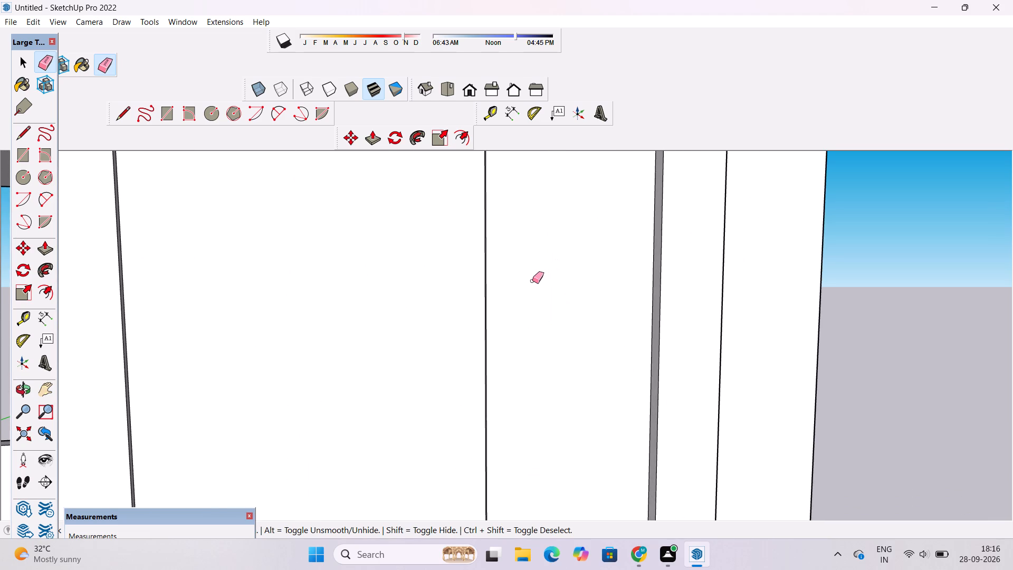
# Examine the upper-floor front wall around the recessed panel, along with the roof slab, columns and parapet, from several heights.
pyautogui.press('o')
pyautogui.scroll(-5, 532, 281)
pyautogui.moveTo(538, 287); pyautogui.dragTo(513, 317)
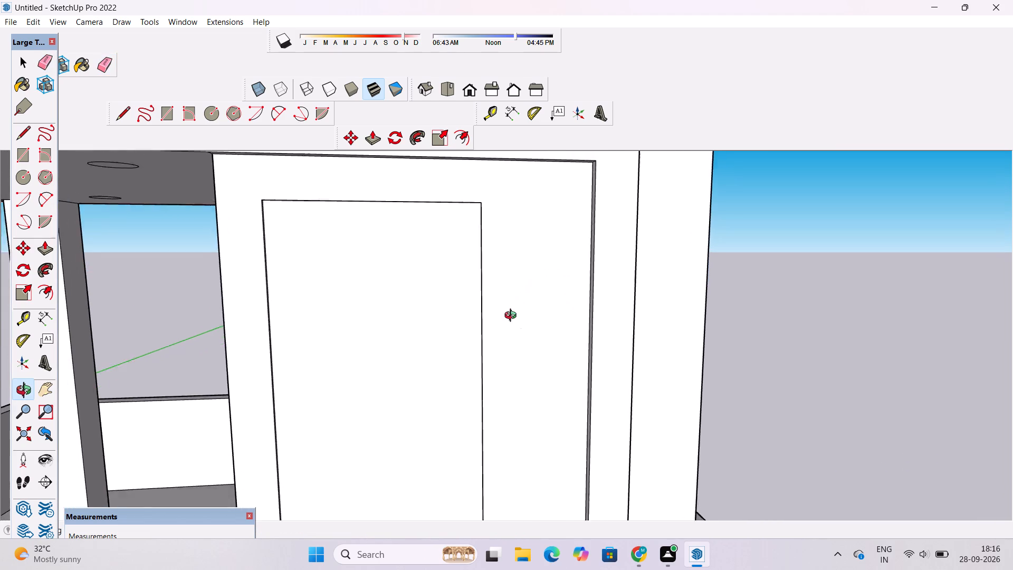
pyautogui.moveTo(513, 317); pyautogui.dragTo(509, 322)
pyautogui.moveTo(508, 335); pyautogui.dragTo(512, 322)
pyautogui.keyDown('shift'); pyautogui.click(514, 316); pyautogui.keyUp('shift')
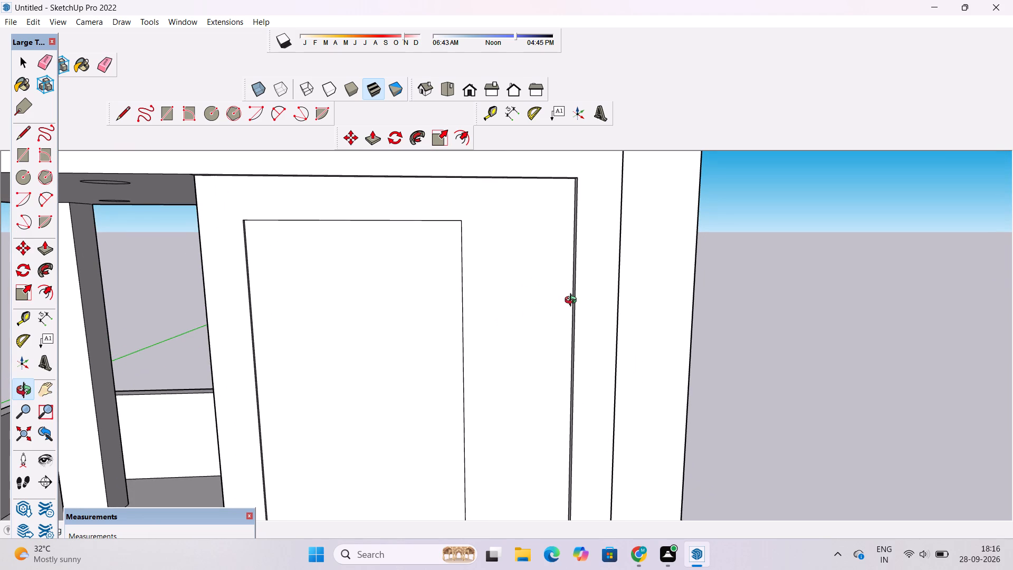
pyautogui.moveTo(583, 329); pyautogui.dragTo(587, 288)
pyautogui.keyDown('shift'); pyautogui.moveTo(547, 334); pyautogui.dragTo(571, 343); pyautogui.keyUp('shift')
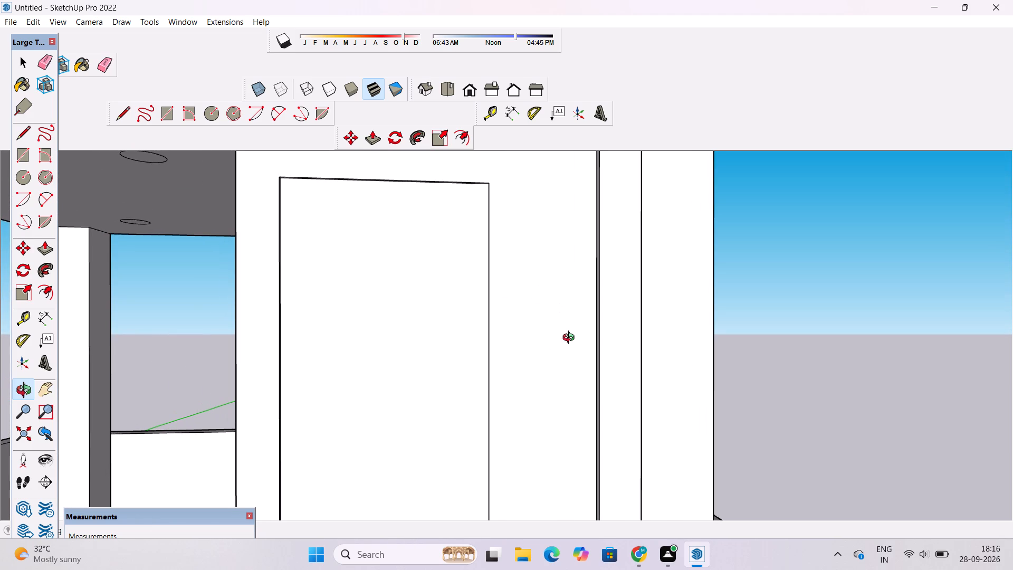
pyautogui.scroll(-10, 574, 241)
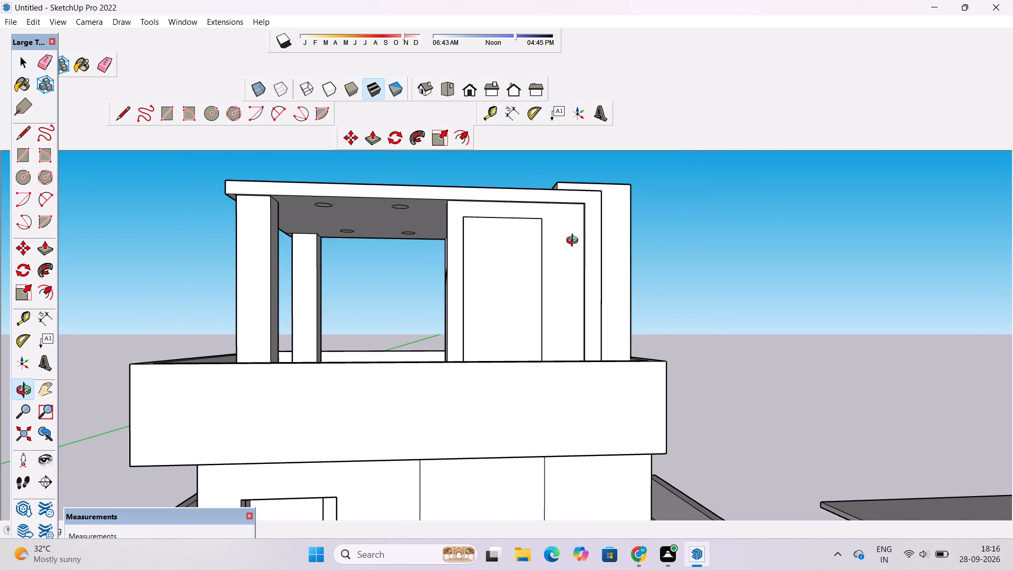
pyautogui.moveTo(575, 242); pyautogui.dragTo(571, 273)
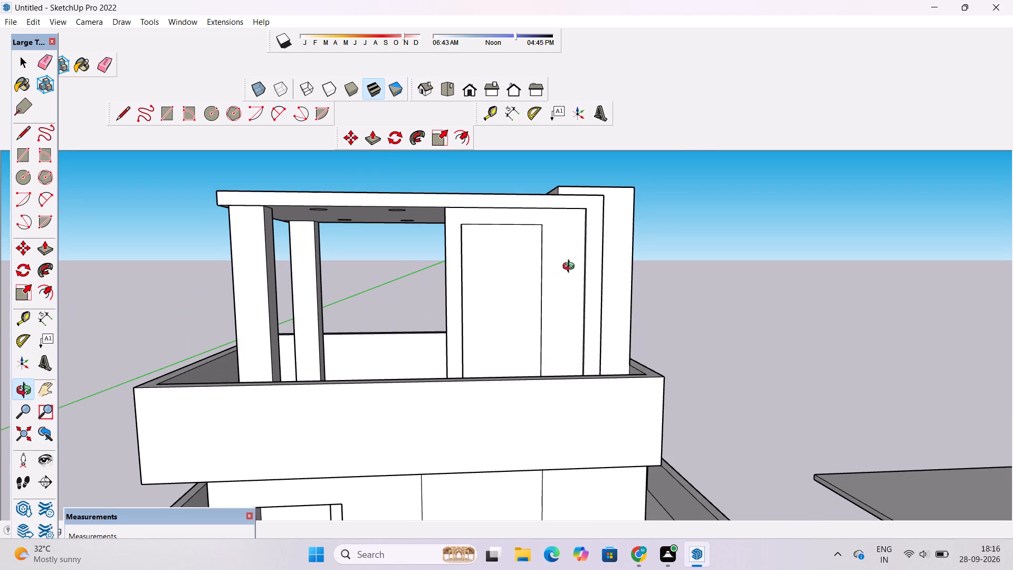
pyautogui.scroll(2, 571, 267)
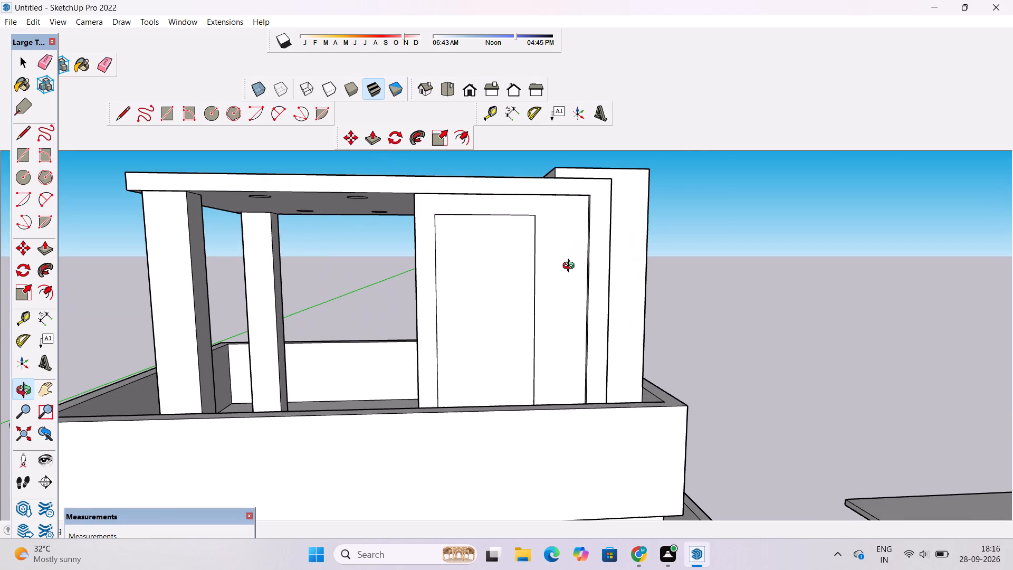
pyautogui.press('o')
pyautogui.moveTo(551, 286); pyautogui.dragTo(605, 286)
pyautogui.scroll(4, 586, 287)
pyautogui.keyDown('shift'); pyautogui.moveTo(550, 289); pyautogui.dragTo(546, 223); pyautogui.keyUp('shift')
pyautogui.scroll(-6, 542, 232)
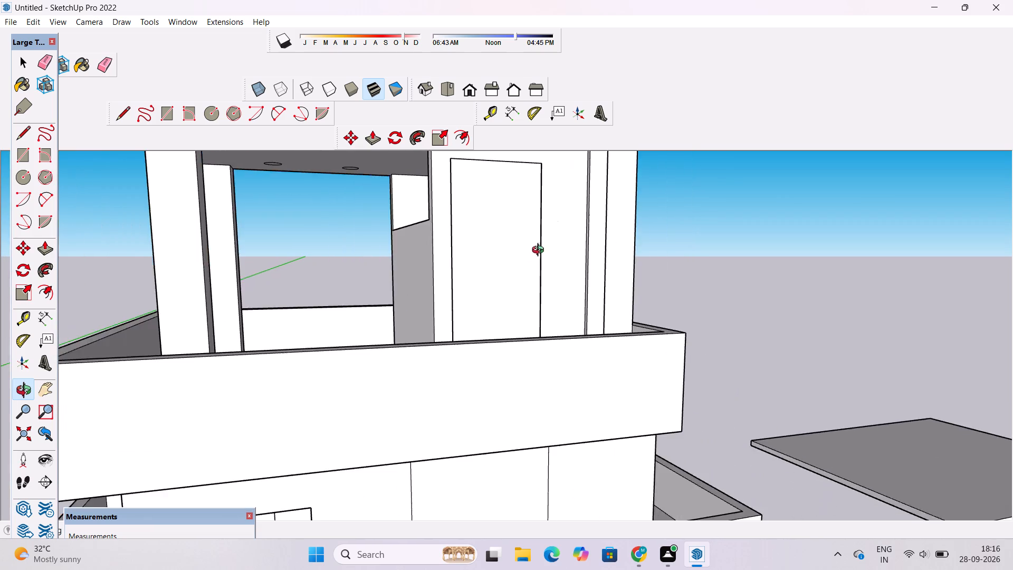
pyautogui.moveTo(529, 287); pyautogui.dragTo(461, 441)
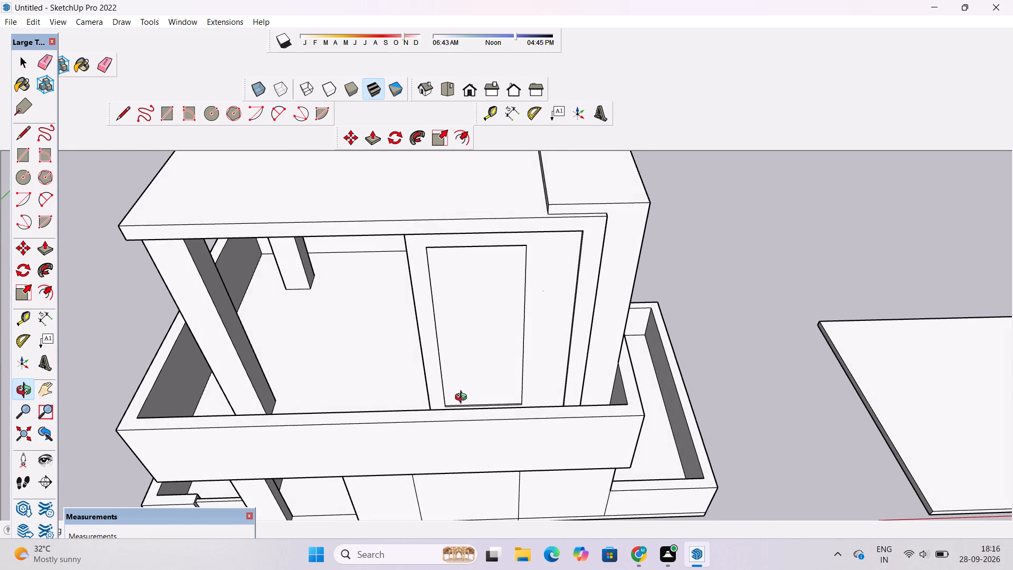
pyautogui.moveTo(450, 397); pyautogui.dragTo(430, 158)
# Pull the ground-floor front wall section containing the doorway outward by 2".
pyautogui.scroll(-2, 453, 333)
pyautogui.moveTo(459, 415); pyautogui.dragTo(505, 443)
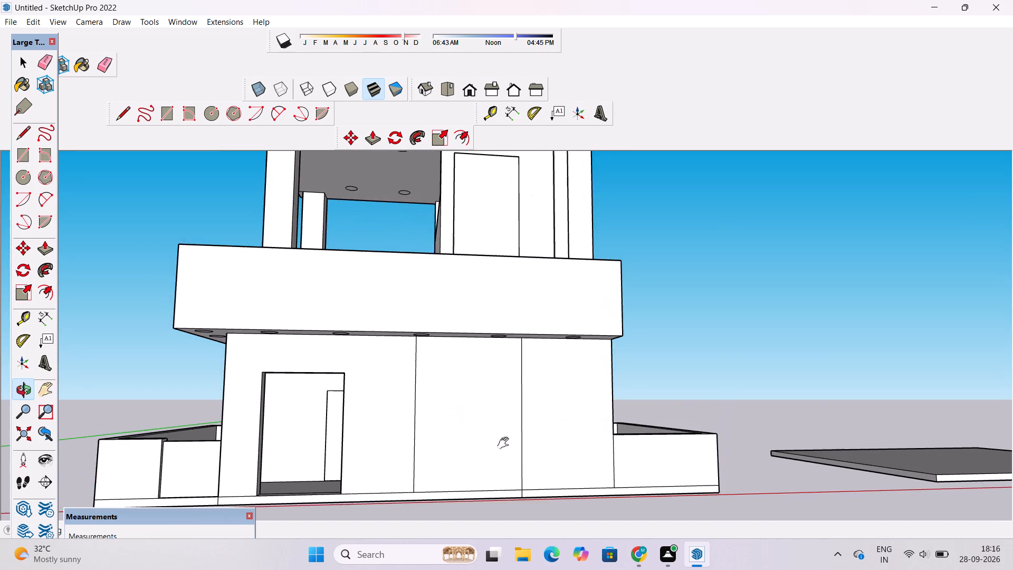
pyautogui.keyDown('shift'); pyautogui.moveTo(506, 443); pyautogui.dragTo(479, 410); pyautogui.keyUp('shift')
pyautogui.scroll(3, 410, 395)
pyautogui.moveTo(358, 396); pyautogui.dragTo(465, 362)
pyautogui.keyDown('shift'); pyautogui.moveTo(449, 376); pyautogui.dragTo(437, 376); pyautogui.keyUp('shift')
pyautogui.moveTo(437, 379); pyautogui.dragTo(448, 385)
pyautogui.scroll(-3, 450, 377)
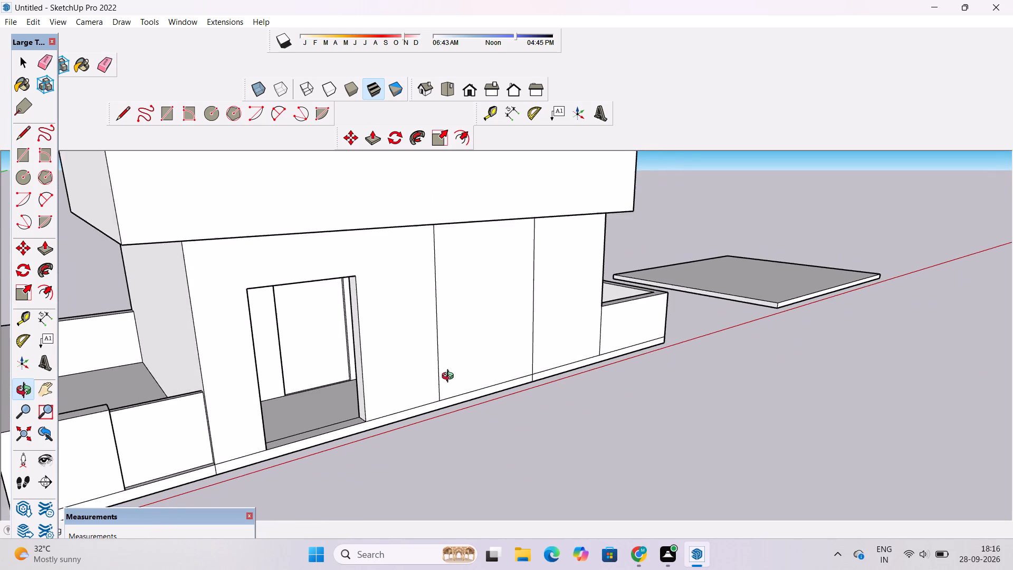
pyautogui.press('p')
pyautogui.click(417, 342)
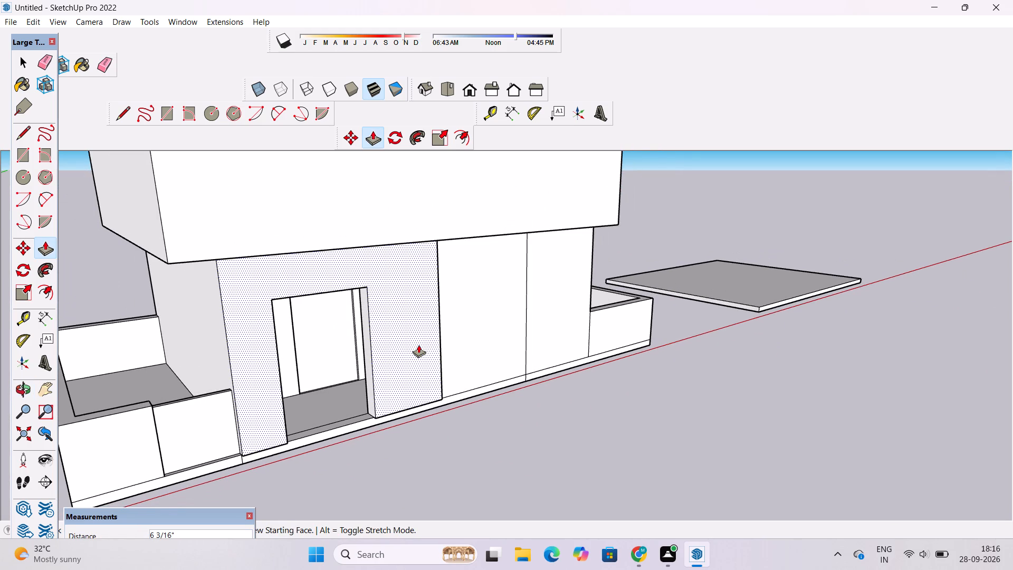
pyautogui.scroll(3, 418, 345)
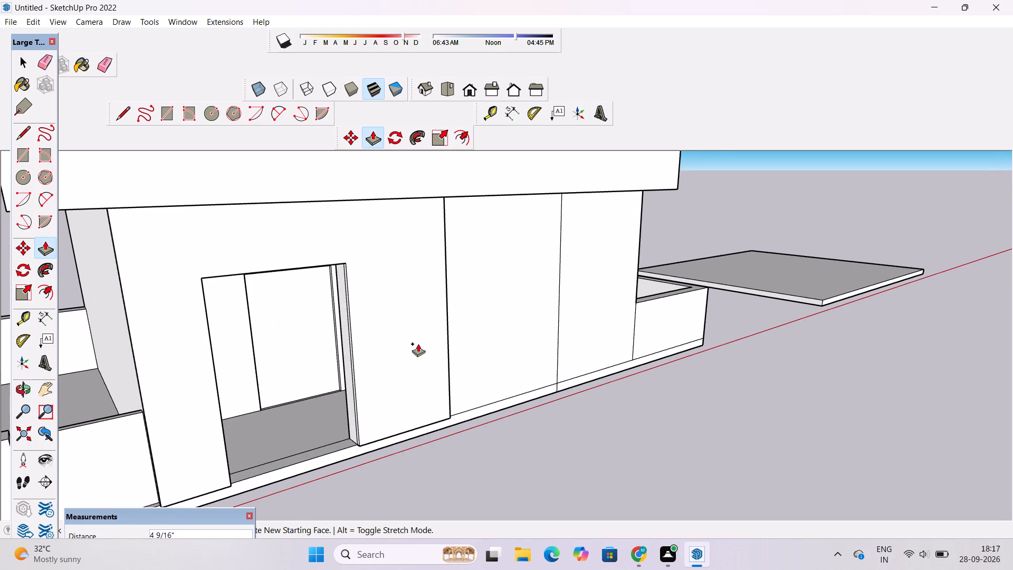
pyautogui.scroll(2, 417, 343)
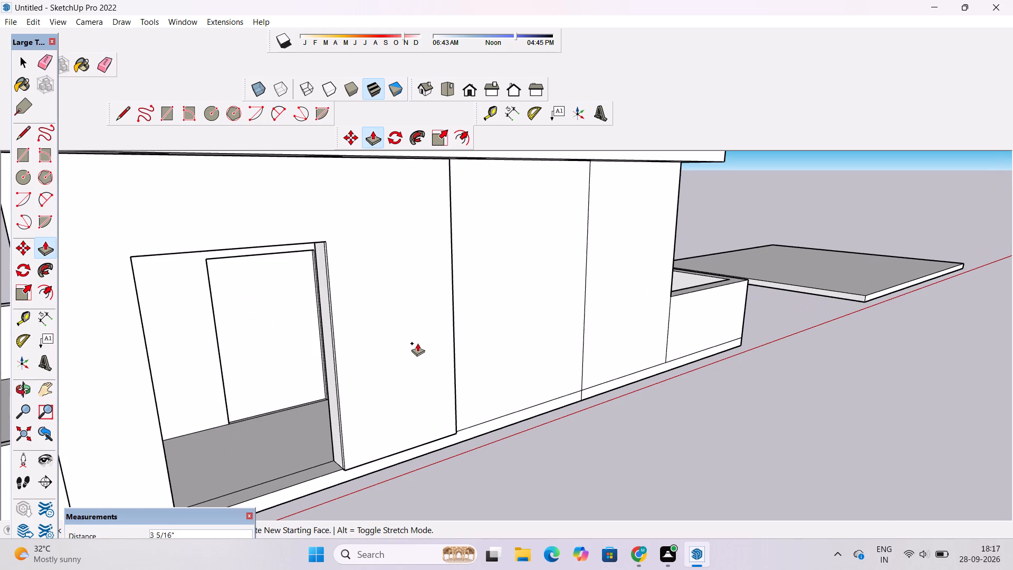
pyautogui.write('2"')
pyautogui.press('Return')
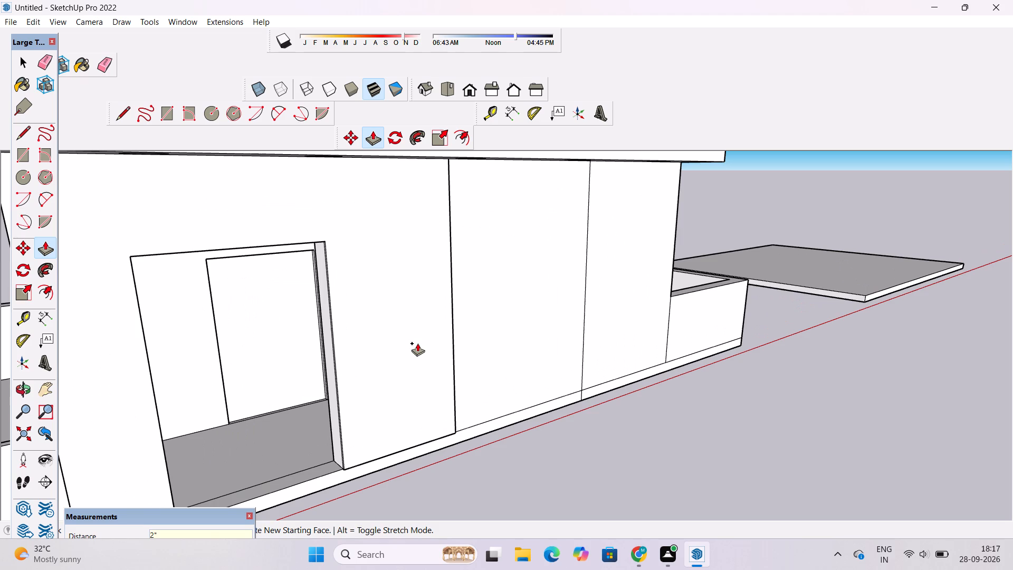
# Pull the middle section of the ground-floor front wall outward 2", flush with the doorway section.
pyautogui.click(499, 301)
pyautogui.click(431, 338)
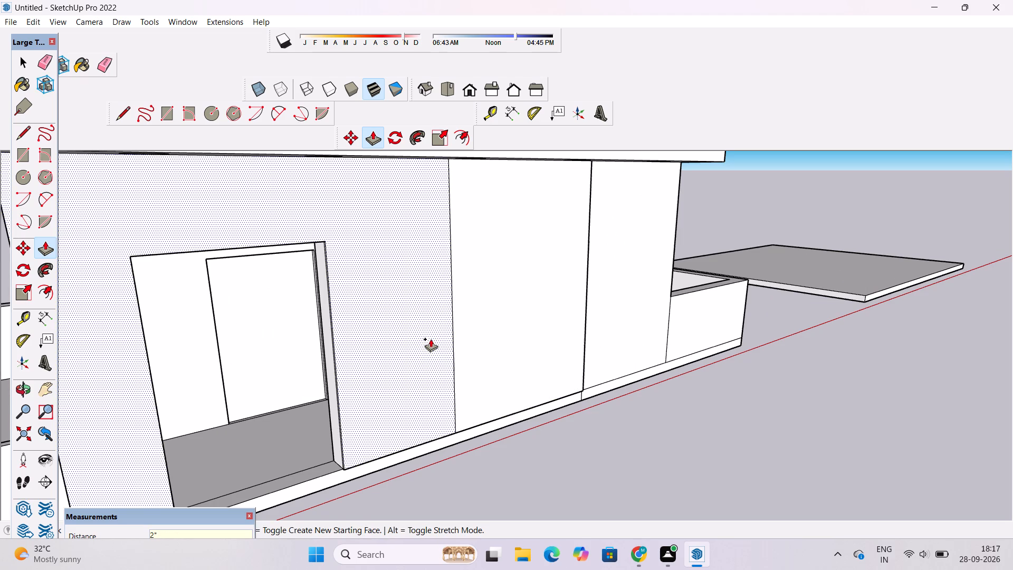
pyautogui.press('o')
pyautogui.moveTo(634, 325); pyautogui.dragTo(410, 287)
pyautogui.keyDown('shift'); pyautogui.moveTo(490, 329); pyautogui.dragTo(416, 356); pyautogui.keyUp('shift')
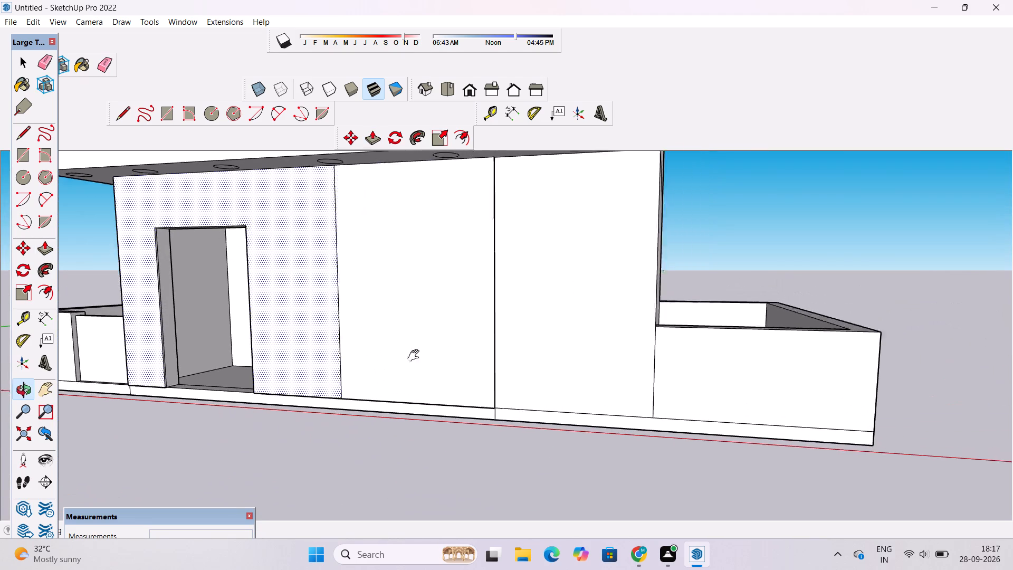
# Place a vertical guide on the recessed end section of the ground-floor front wall, 5' from the middle section's edge.
pyautogui.keyDown('shift'); pyautogui.moveTo(416, 356); pyautogui.dragTo(360, 381); pyautogui.keyUp('shift')
pyautogui.scroll(4, 451, 343)
pyautogui.keyDown('shift'); pyautogui.moveTo(452, 334); pyautogui.dragTo(404, 326); pyautogui.keyUp('shift')
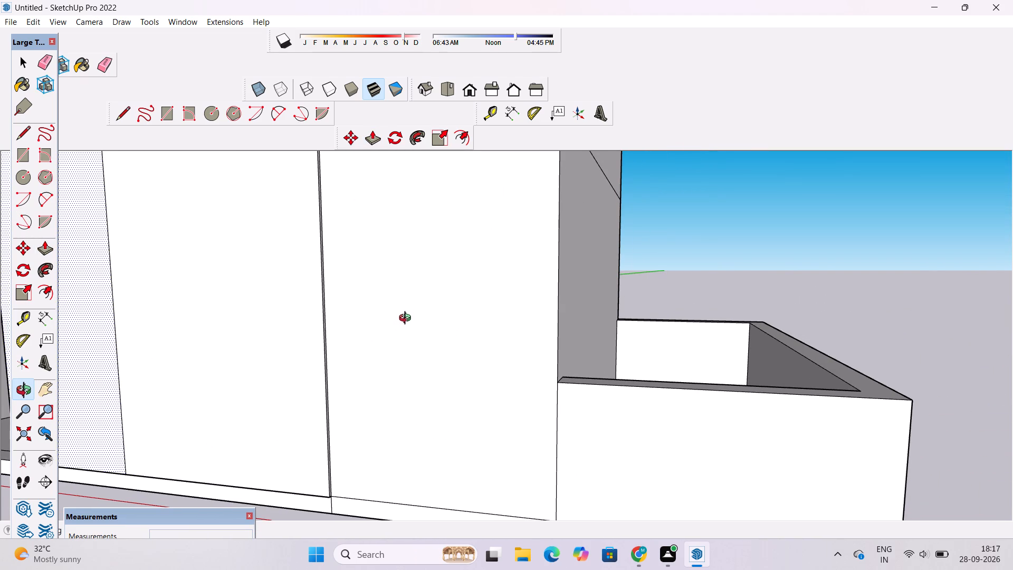
pyautogui.scroll(-3, 406, 318)
pyautogui.moveTo(402, 325); pyautogui.dragTo(450, 357)
pyautogui.moveTo(450, 357); pyautogui.dragTo(429, 349)
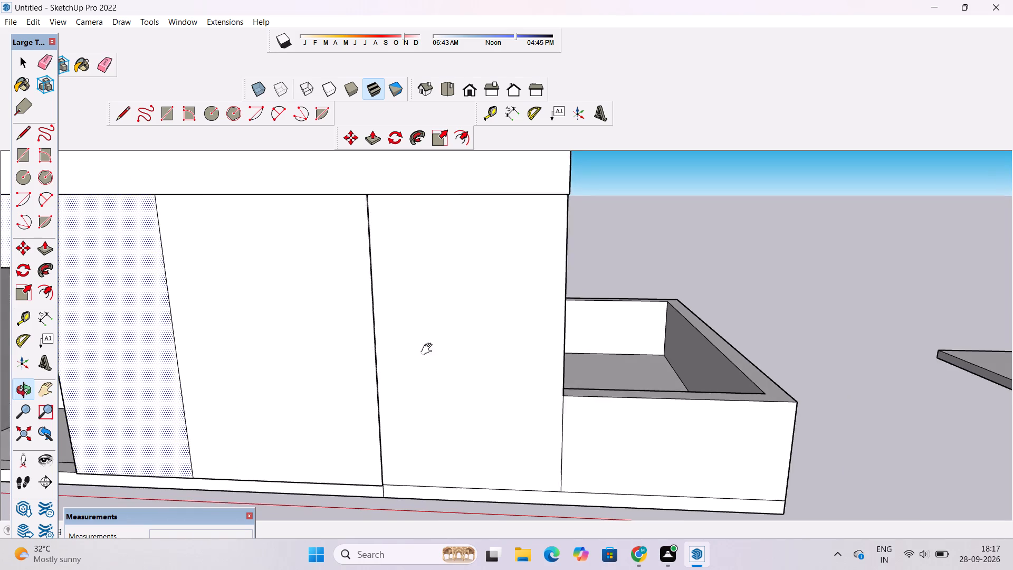
pyautogui.moveTo(429, 349); pyautogui.dragTo(377, 343)
pyautogui.scroll(7, 352, 353)
pyautogui.keyDown('shift'); pyautogui.moveTo(357, 355); pyautogui.dragTo(274, 358); pyautogui.keyUp('shift')
pyautogui.scroll(1, 271, 358)
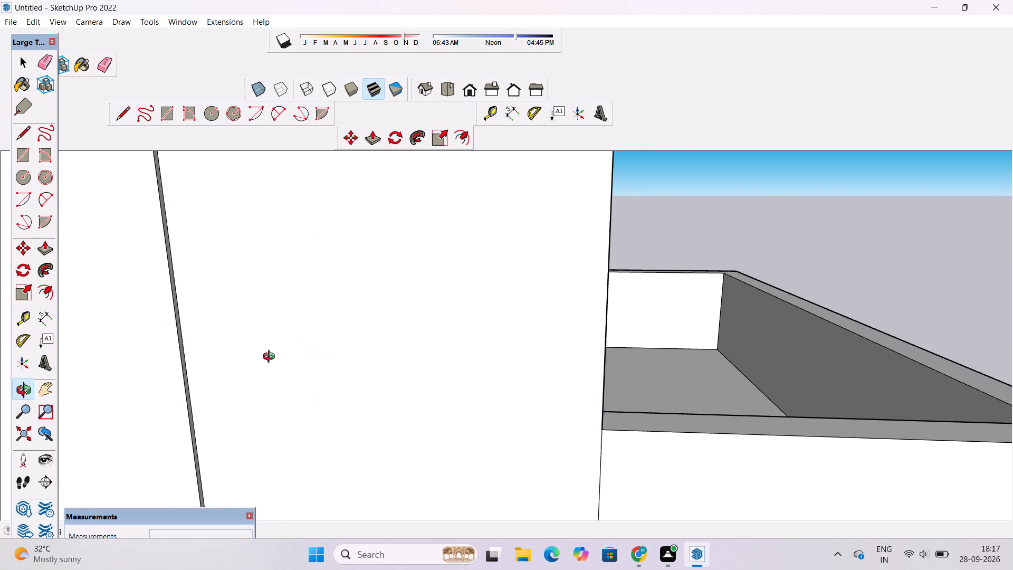
pyautogui.press('t')
pyautogui.scroll(3, 271, 358)
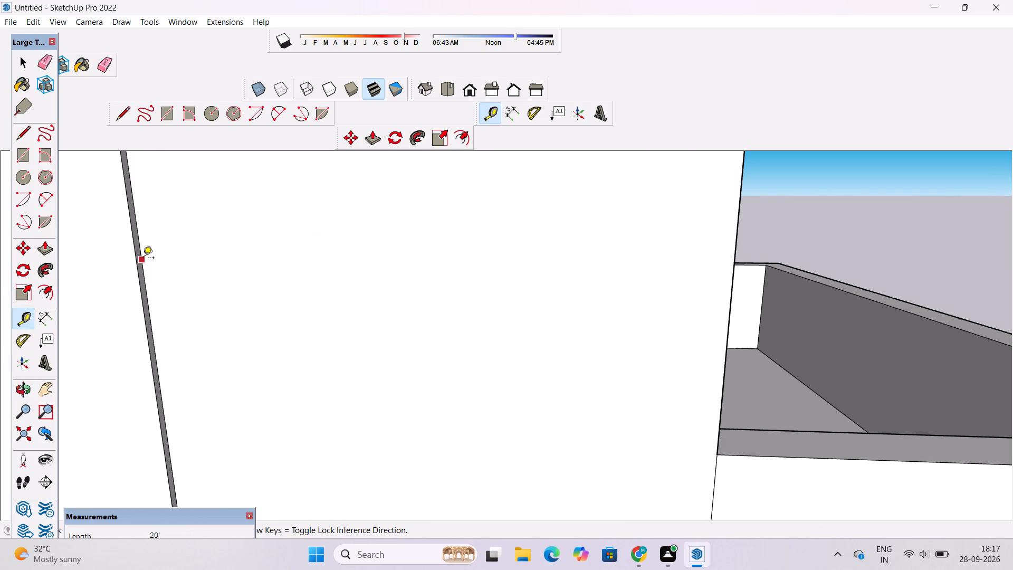
pyautogui.click(143, 259)
pyautogui.scroll(-10, 161, 258)
pyautogui.scroll(-4, 267, 261)
pyautogui.scroll(1, 272, 264)
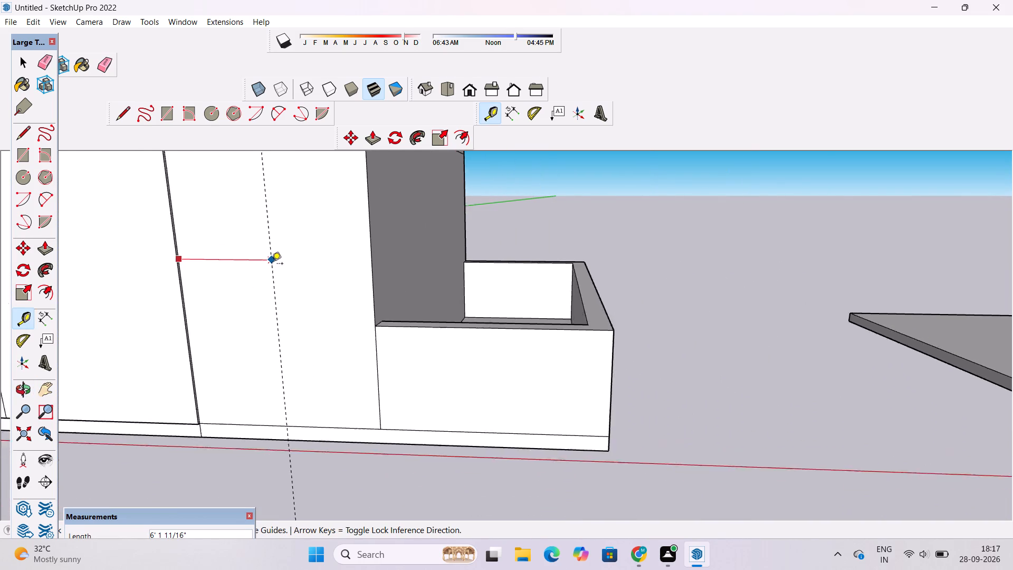
pyautogui.scroll(2, 272, 264)
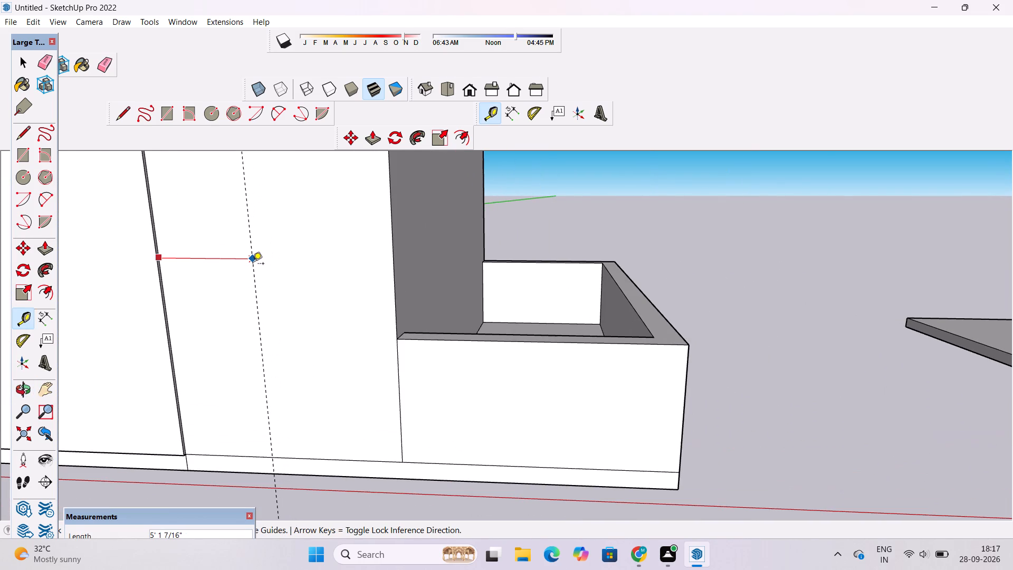
pyautogui.write("5'")
pyautogui.press('Return')
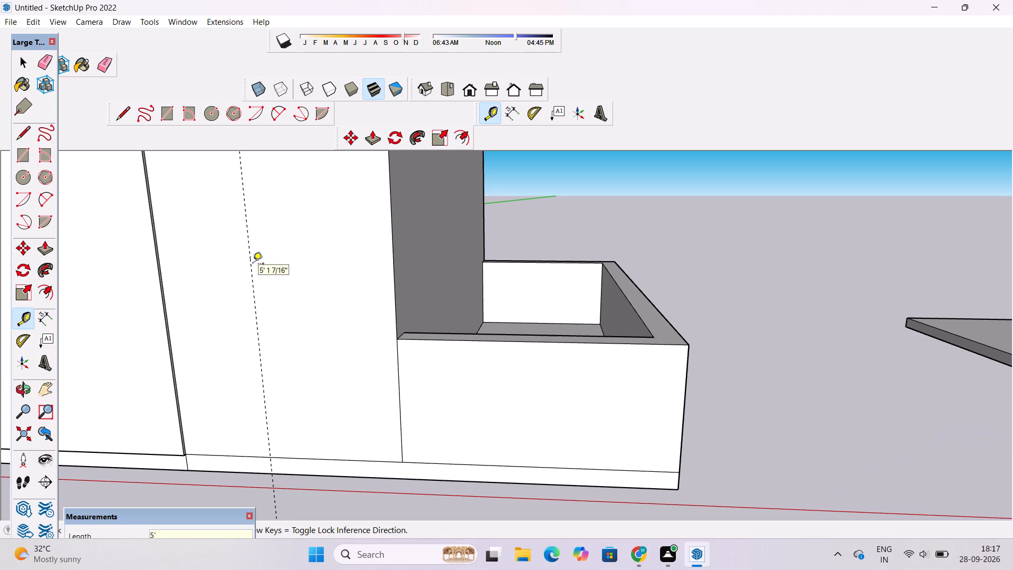
# Place a second vertical guide 3' from the first, towards the outer corner of the end wall section.
pyautogui.click(248, 221)
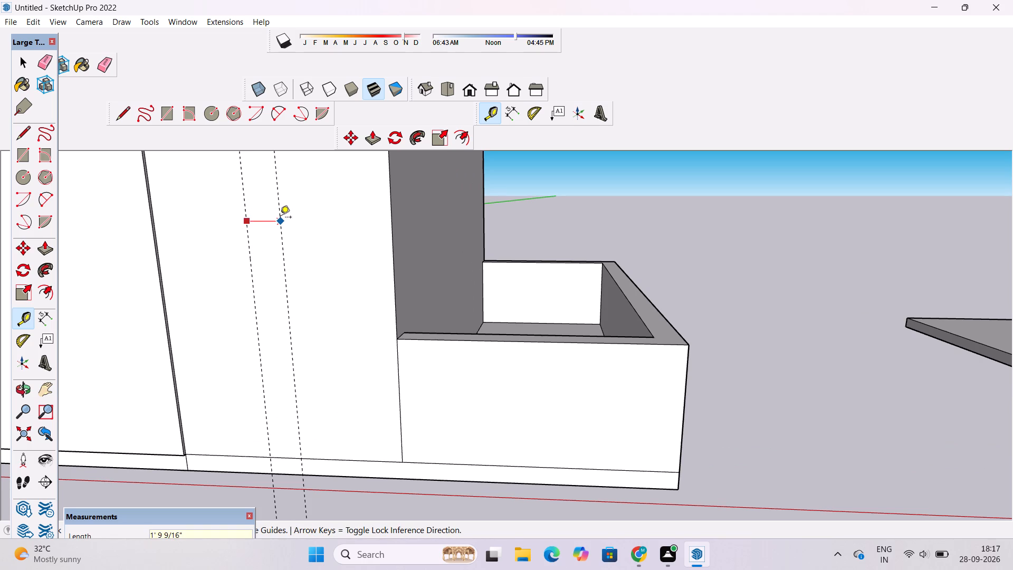
pyautogui.scroll(-1, 280, 218)
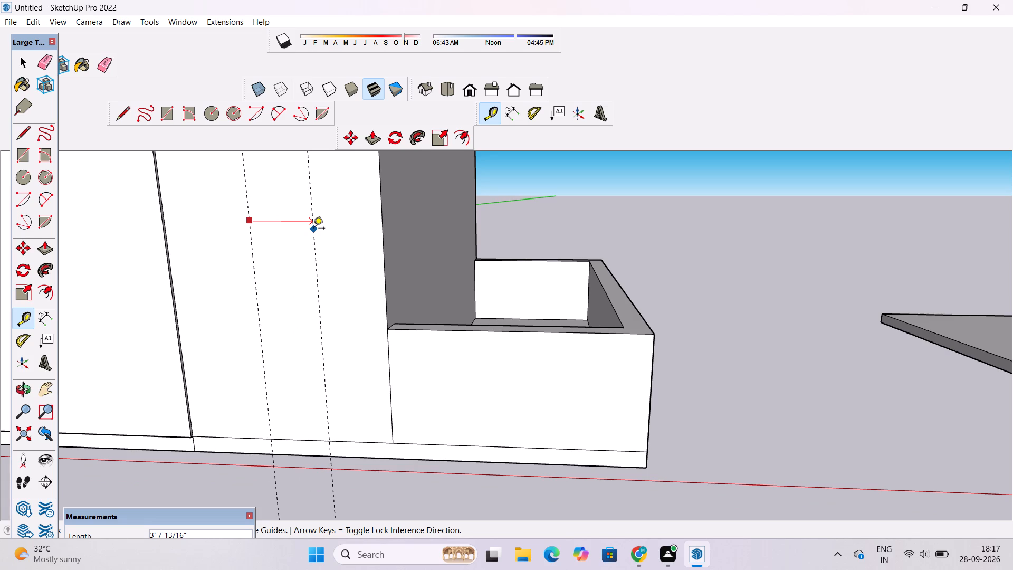
pyautogui.write("3'")
pyautogui.press('Return')
pyautogui.scroll(-2, 324, 236)
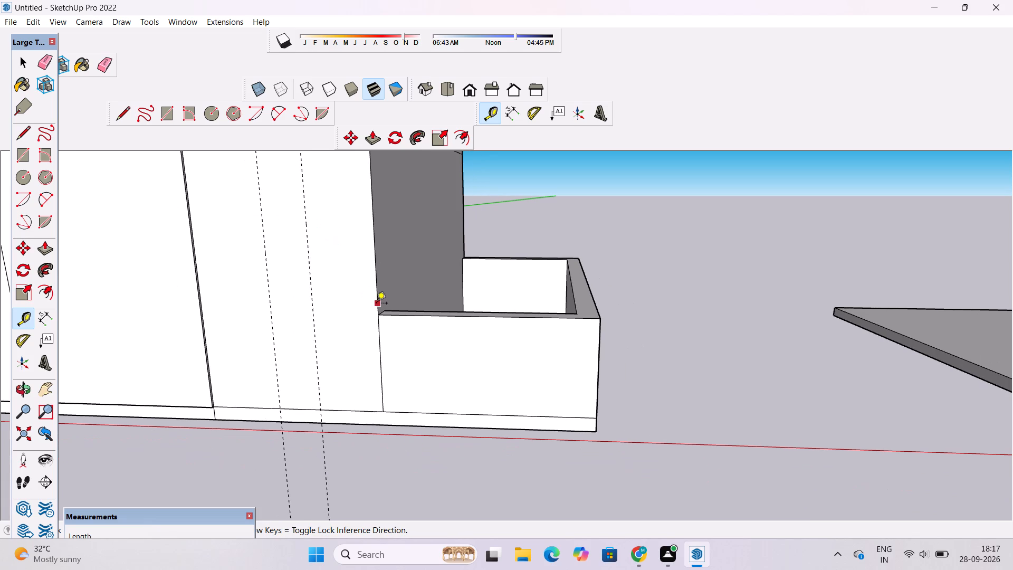
pyautogui.scroll(-1, 376, 304)
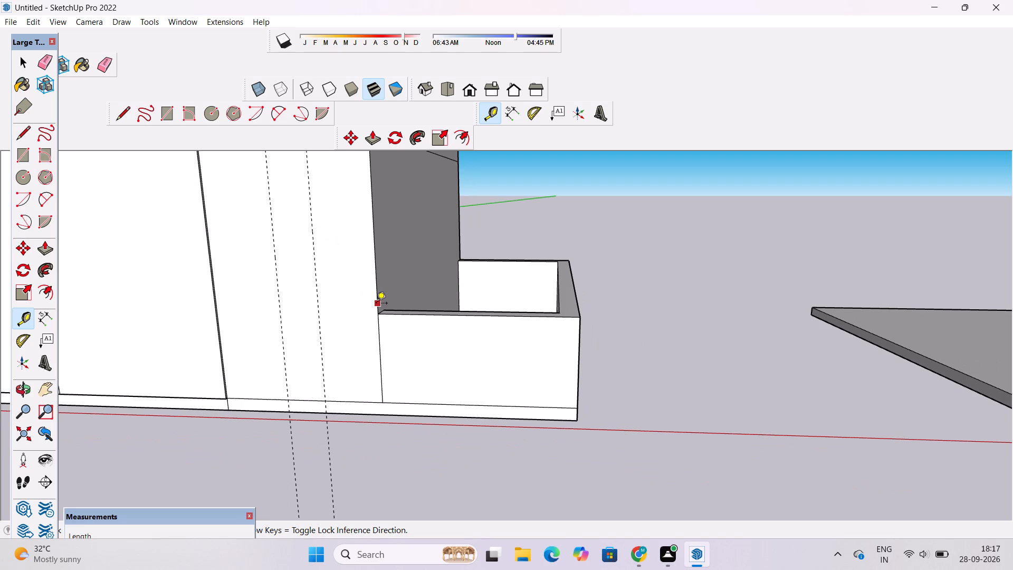
# Draw a rectangle between the two guides, from the underside of the overhanging slab down to the bottom of the base.
pyautogui.scroll(1, 376, 304)
pyautogui.press('o')
pyautogui.moveTo(390, 382); pyautogui.dragTo(406, 329)
pyautogui.keyDown('shift'); pyautogui.moveTo(404, 331); pyautogui.dragTo(473, 449); pyautogui.keyUp('shift')
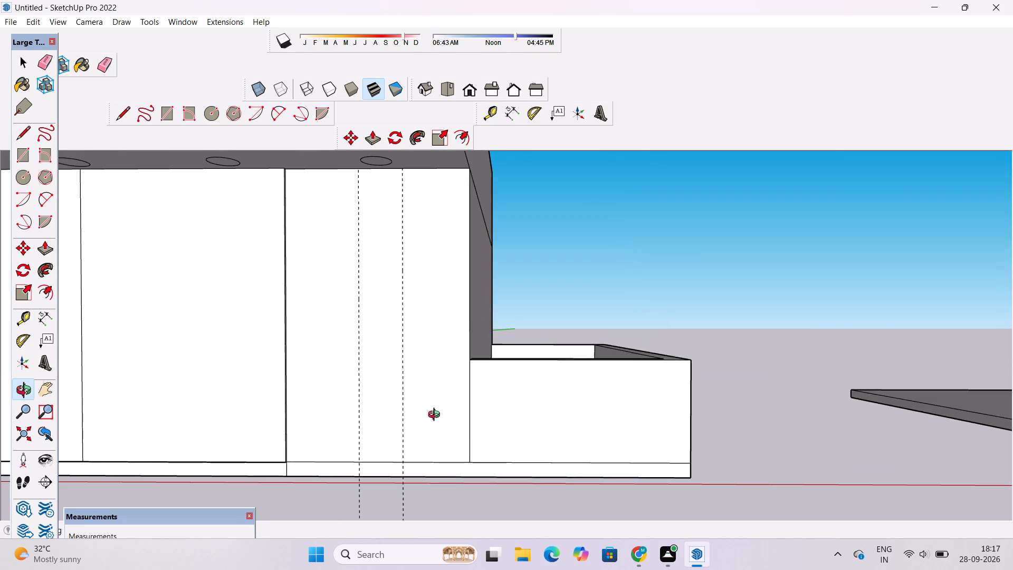
pyautogui.scroll(3, 370, 283)
pyautogui.keyDown('shift'); pyautogui.moveTo(370, 283); pyautogui.dragTo(378, 354); pyautogui.keyUp('shift')
pyautogui.scroll(-4, 376, 337)
pyautogui.moveTo(380, 303); pyautogui.dragTo(419, 272)
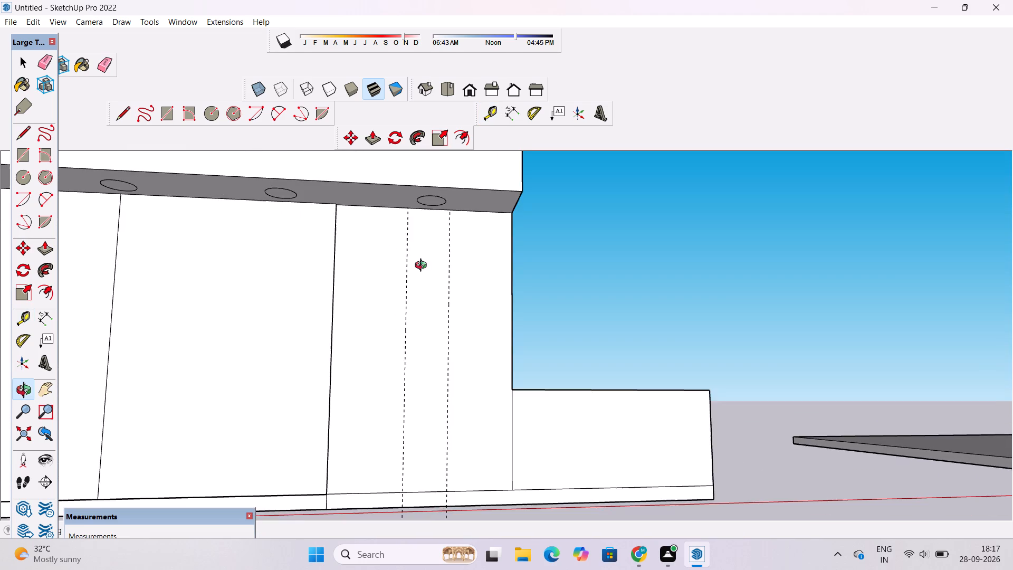
pyautogui.keyDown('shift'); pyautogui.moveTo(427, 251); pyautogui.dragTo(386, 278); pyautogui.keyUp('shift')
pyautogui.scroll(1, 386, 278)
pyautogui.press('r')
pyautogui.scroll(3, 386, 278)
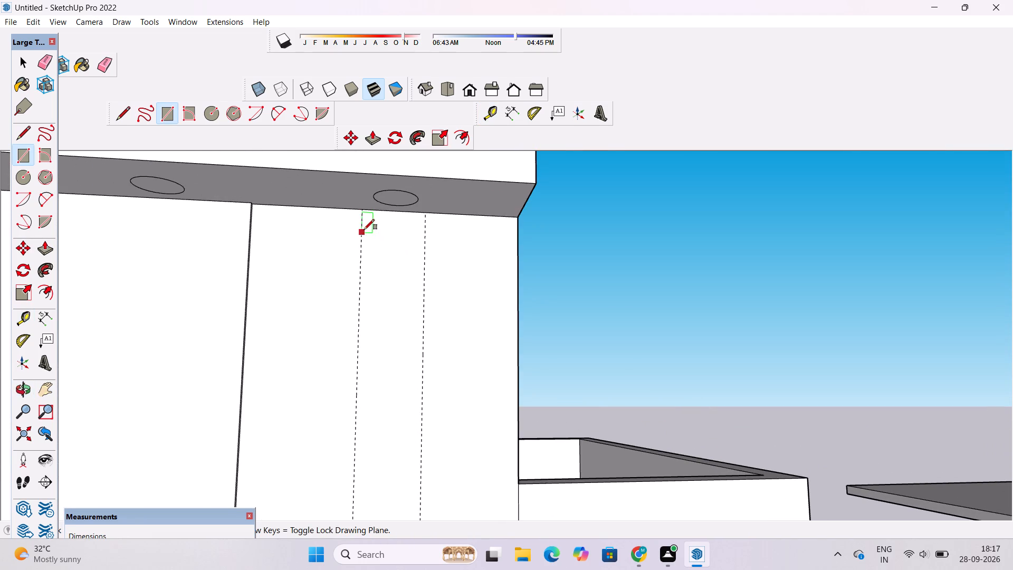
pyautogui.click(362, 210)
pyautogui.scroll(-7, 361, 213)
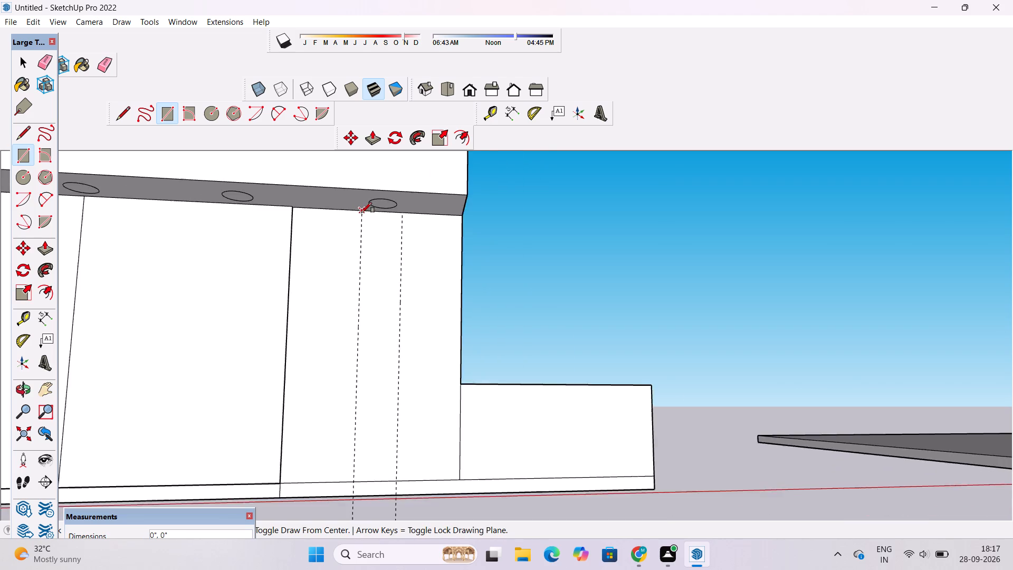
pyautogui.scroll(-3, 361, 213)
pyautogui.scroll(5, 378, 359)
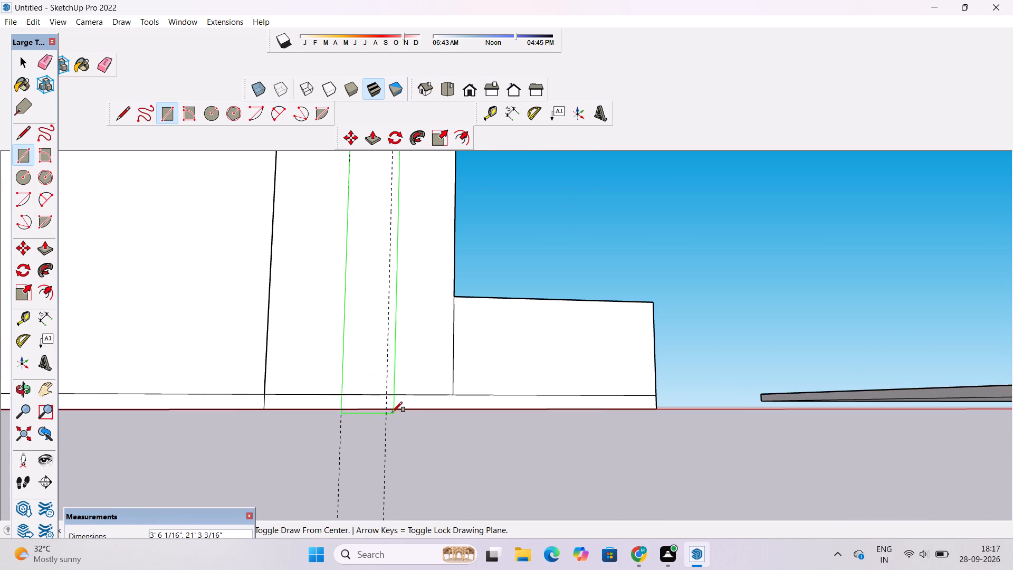
pyautogui.click(385, 410)
pyautogui.press('space')
# Erase the two vertical guides below the ground-floor front wall.
pyautogui.press('e')
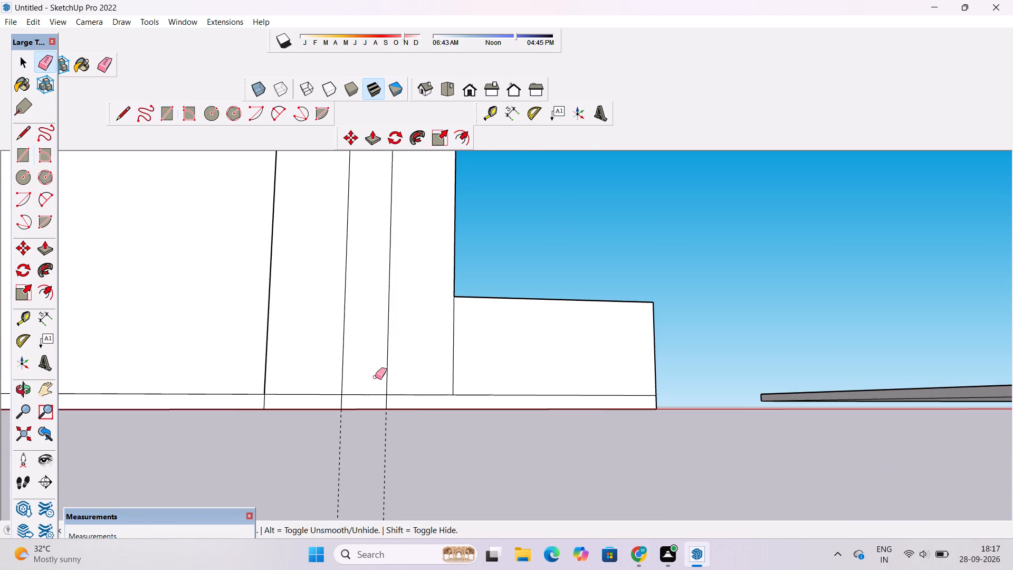
pyautogui.scroll(-5, 378, 391)
pyautogui.moveTo(396, 424); pyautogui.dragTo(341, 454)
pyautogui.moveTo(361, 445); pyautogui.dragTo(352, 460)
# Examine the whole house from below and above, including the upper-floor front wall with its recessed panel.
pyautogui.press('o')
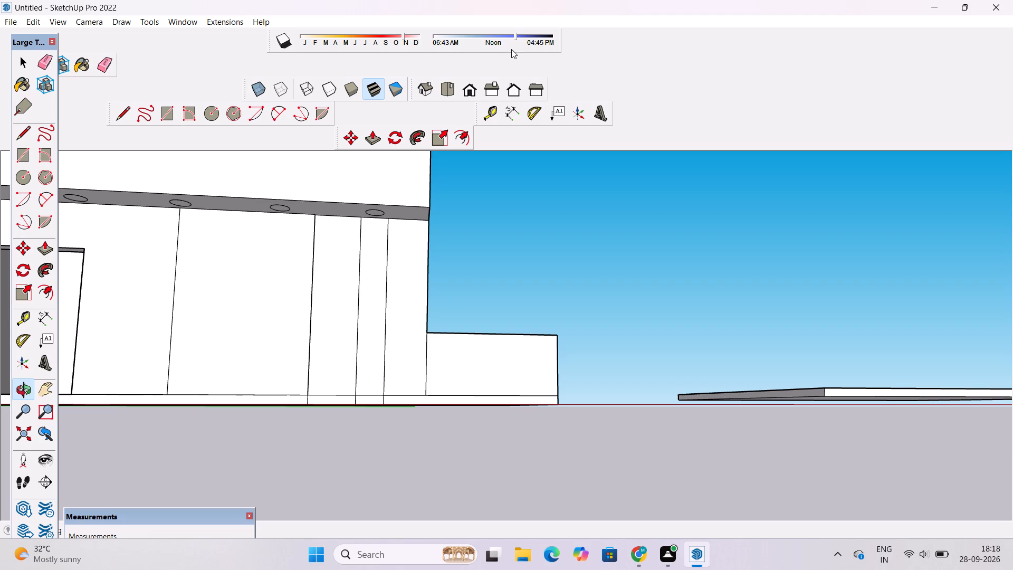
pyautogui.scroll(-5, 512, 46)
pyautogui.scroll(-3, 427, 153)
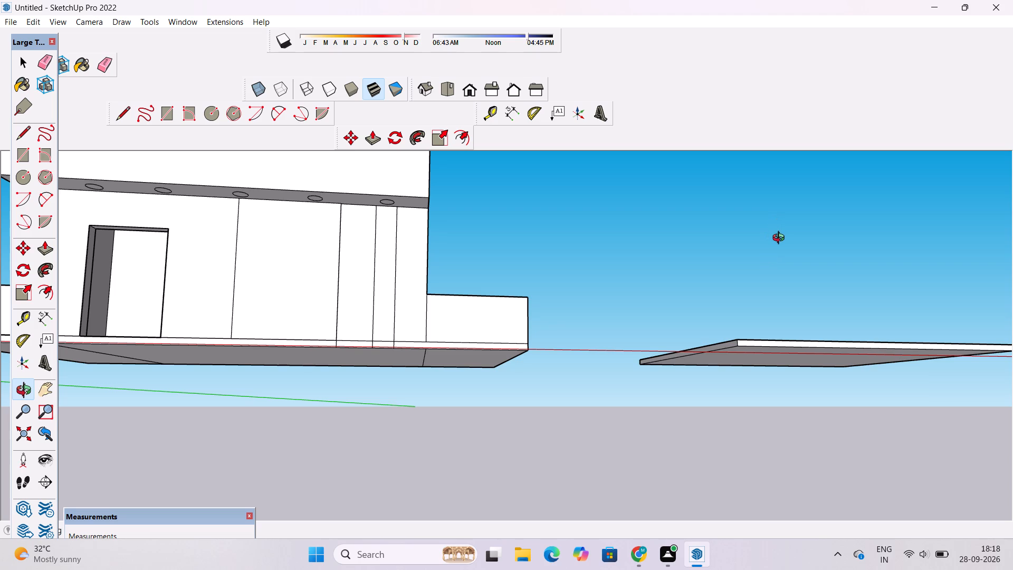
pyautogui.scroll(-7, 781, 238)
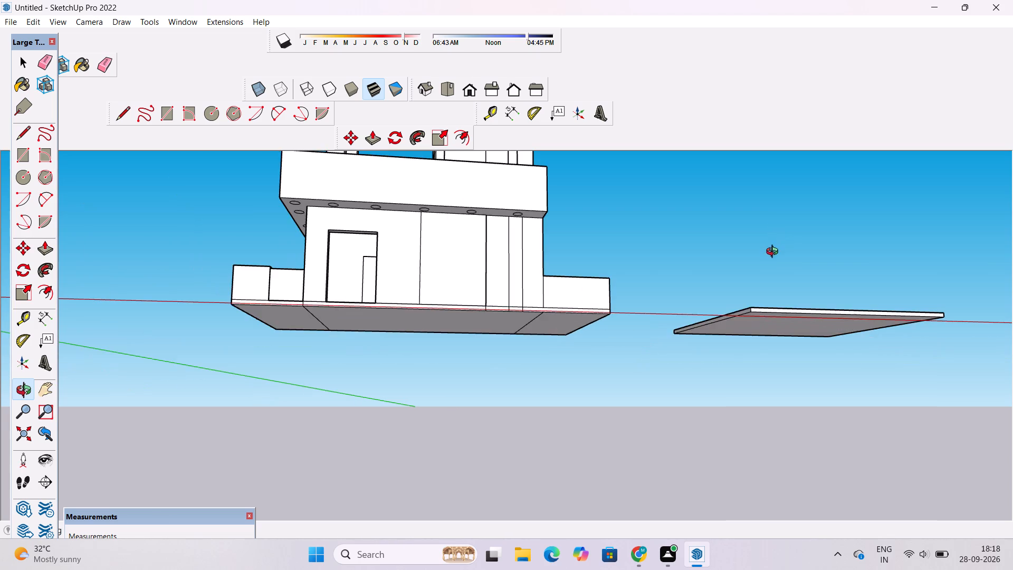
pyautogui.keyDown('shift'); pyautogui.moveTo(774, 253); pyautogui.dragTo(782, 360); pyautogui.keyUp('shift')
pyautogui.scroll(-6, 750, 306)
pyautogui.moveTo(723, 318); pyautogui.dragTo(600, 429)
pyautogui.scroll(4, 571, 370)
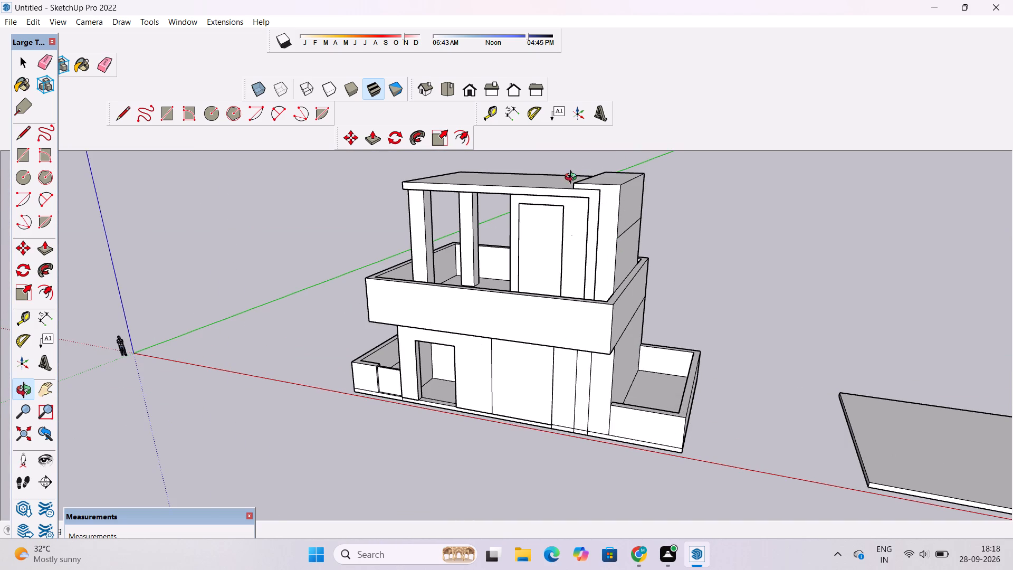
pyautogui.scroll(7, 537, 226)
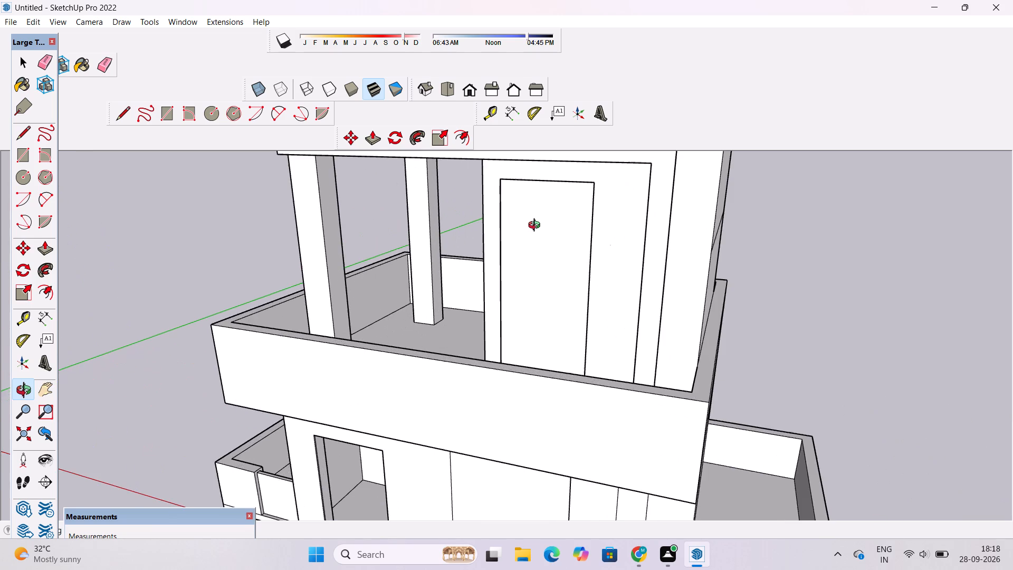
pyautogui.scroll(-5, 537, 226)
pyautogui.scroll(4, 537, 226)
pyautogui.scroll(-4, 537, 226)
pyautogui.scroll(6, 537, 226)
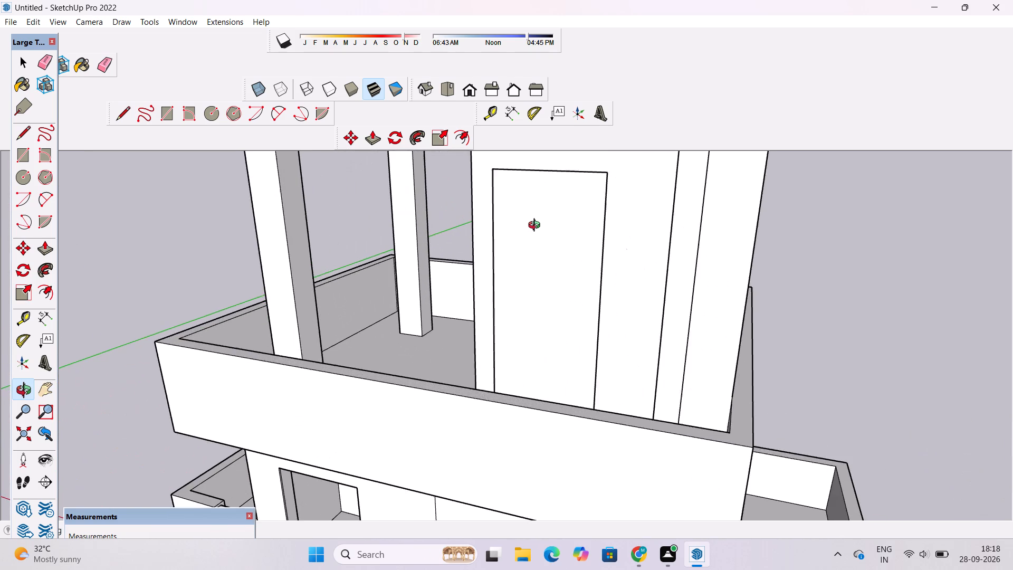
pyautogui.scroll(-5, 537, 226)
pyautogui.scroll(4, 537, 226)
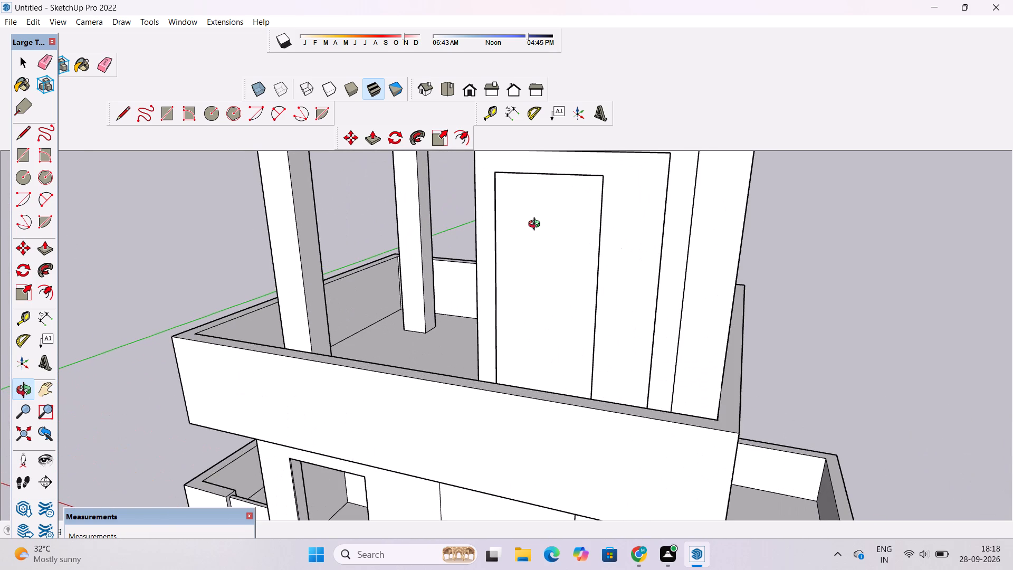
pyautogui.scroll(-5, 537, 225)
pyautogui.scroll(4, 537, 225)
pyautogui.scroll(-5, 537, 225)
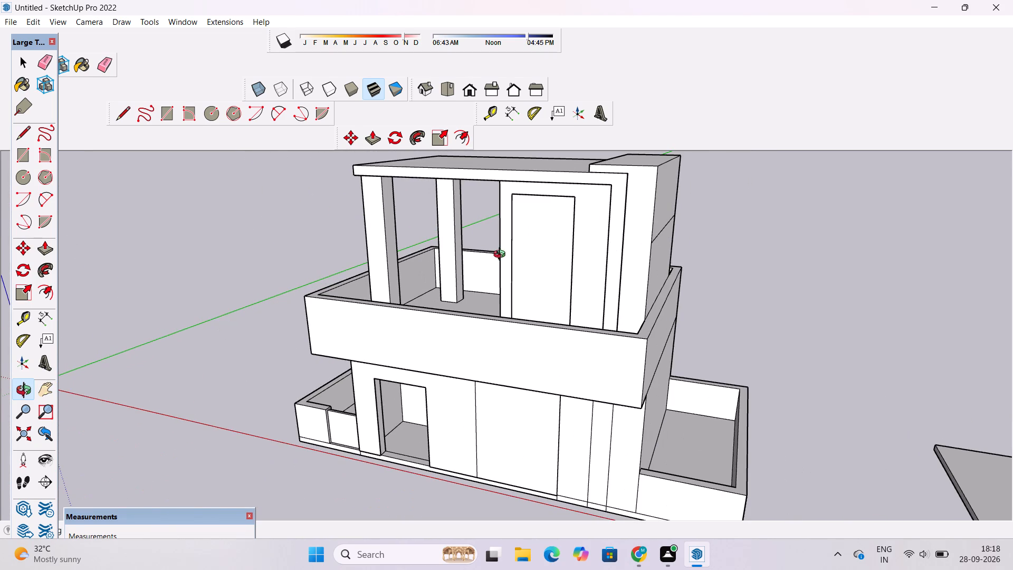
# Examine the front elevation, the upper terrace with its columns, and the new ground-floor wall strip from several angles.
pyautogui.moveTo(465, 300); pyautogui.dragTo(548, 294)
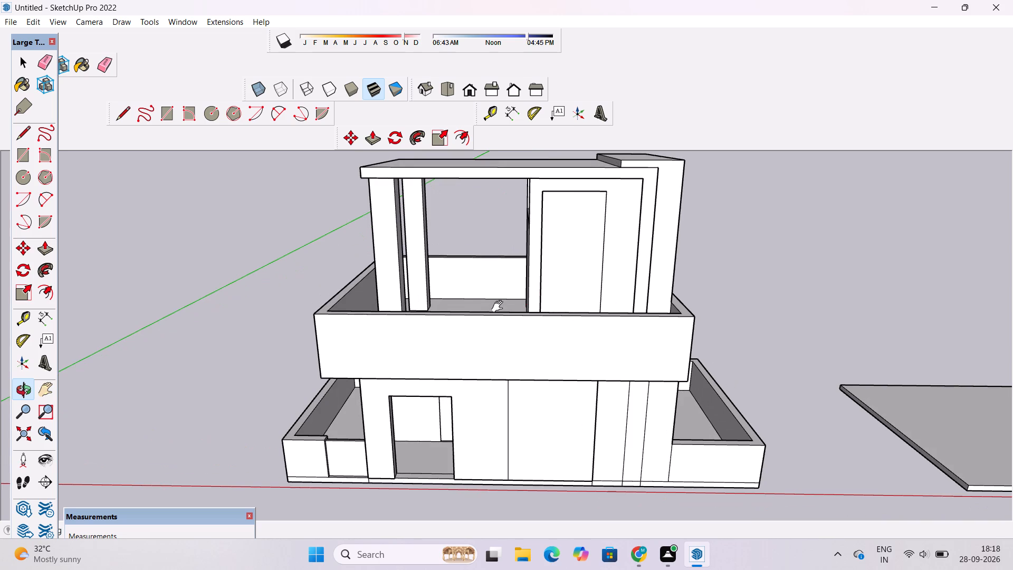
pyautogui.keyDown('shift'); pyautogui.moveTo(500, 307); pyautogui.dragTo(525, 302); pyautogui.keyUp('shift')
pyautogui.moveTo(508, 305); pyautogui.dragTo(577, 305)
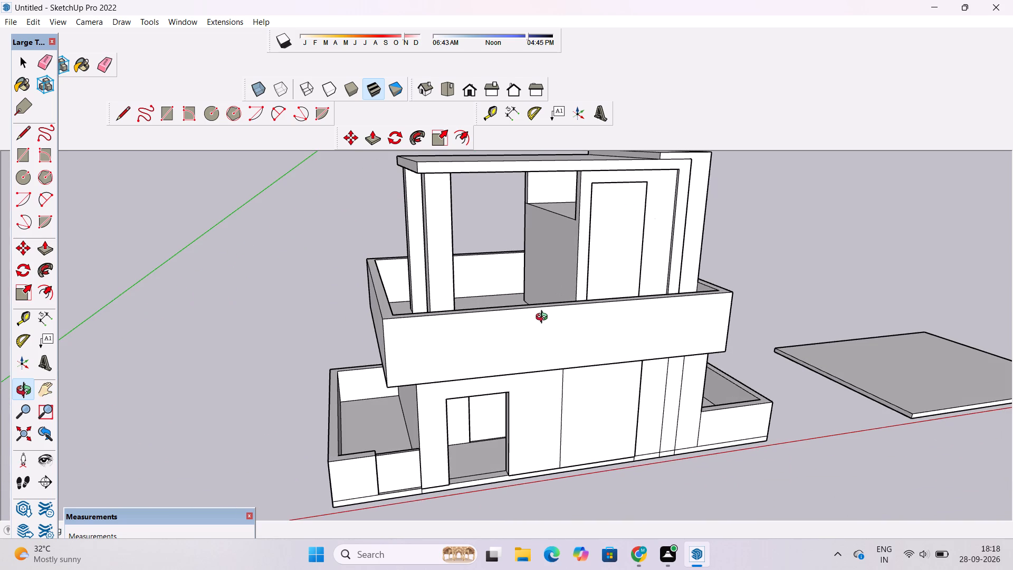
pyautogui.keyDown('shift'); pyautogui.click(542, 322); pyautogui.keyUp('shift')
pyautogui.moveTo(542, 322); pyautogui.dragTo(554, 279)
pyautogui.keyDown('shift'); pyautogui.moveTo(556, 277); pyautogui.dragTo(546, 316); pyautogui.keyUp('shift')
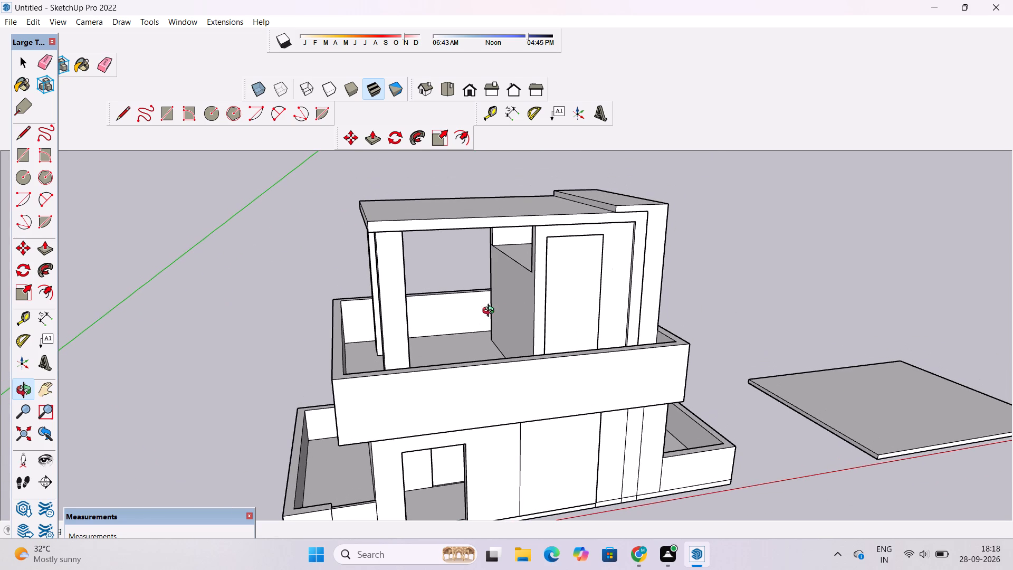
pyautogui.moveTo(475, 319); pyautogui.dragTo(531, 326)
pyautogui.moveTo(527, 335); pyautogui.dragTo(541, 346)
pyautogui.moveTo(542, 347); pyautogui.dragTo(543, 347)
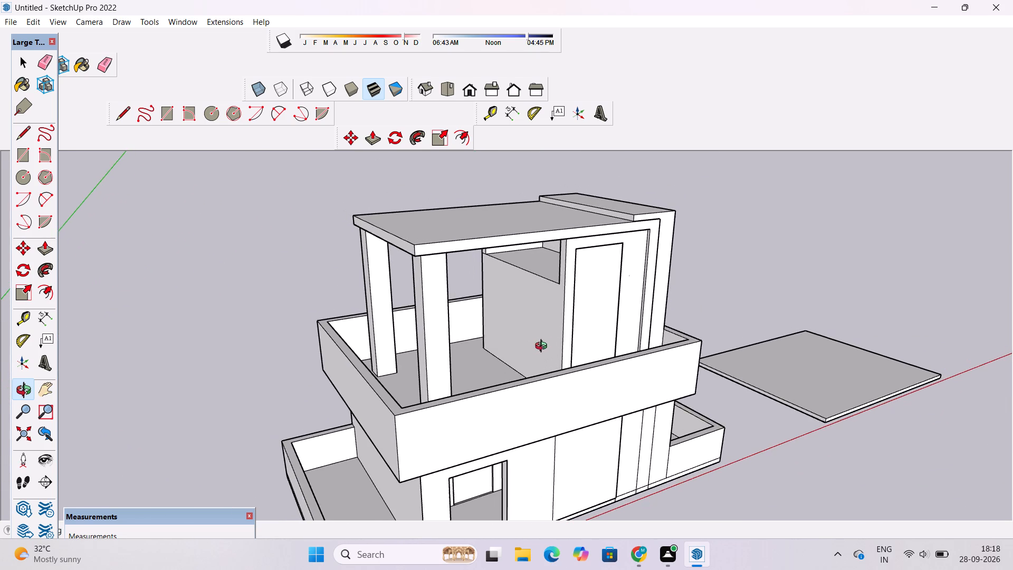
pyautogui.moveTo(543, 347); pyautogui.dragTo(551, 332)
pyautogui.keyDown('shift'); pyautogui.moveTo(551, 317); pyautogui.dragTo(555, 330); pyautogui.keyUp('shift')
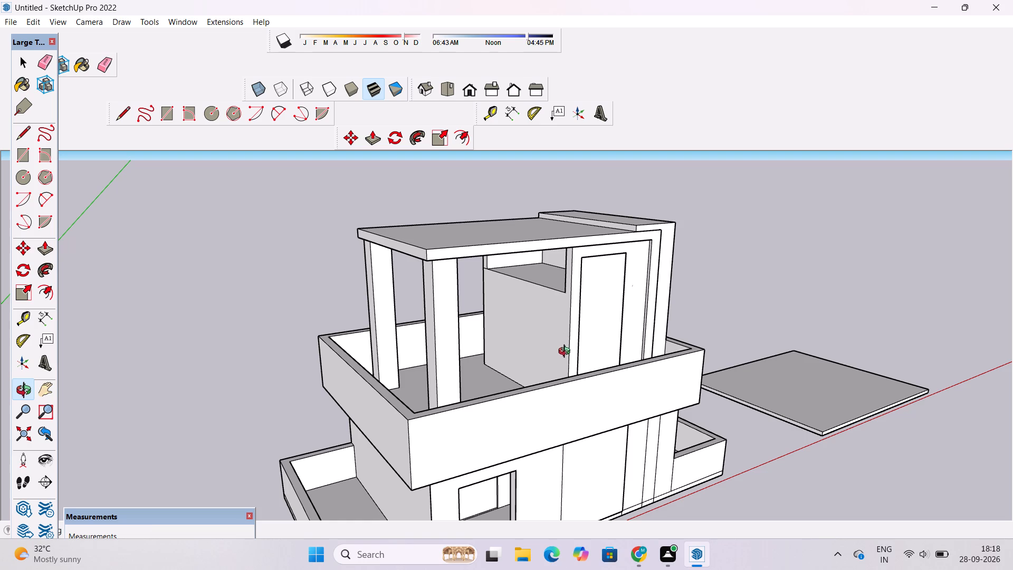
pyautogui.scroll(-3, 566, 330)
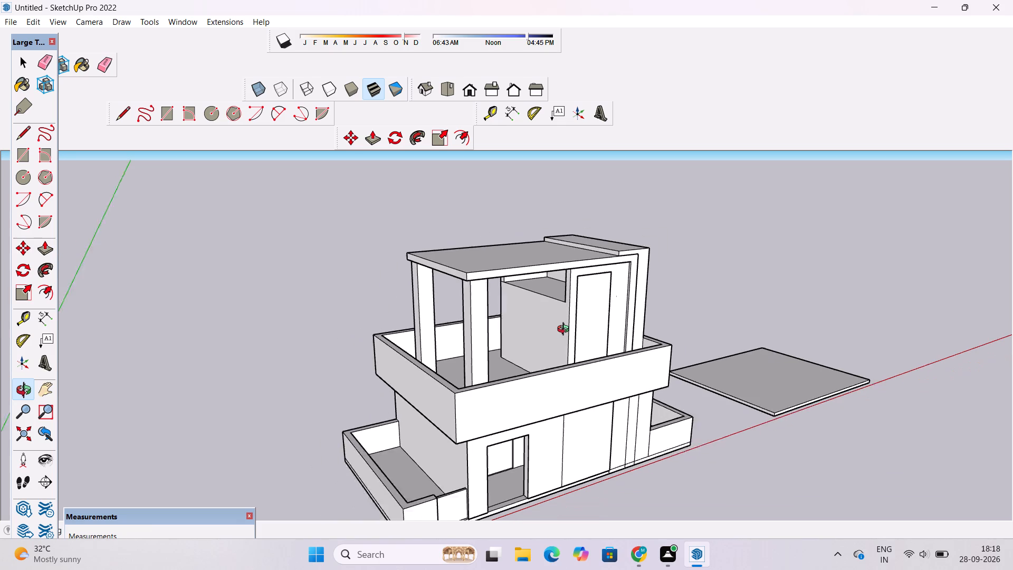
pyautogui.scroll(-1, 566, 330)
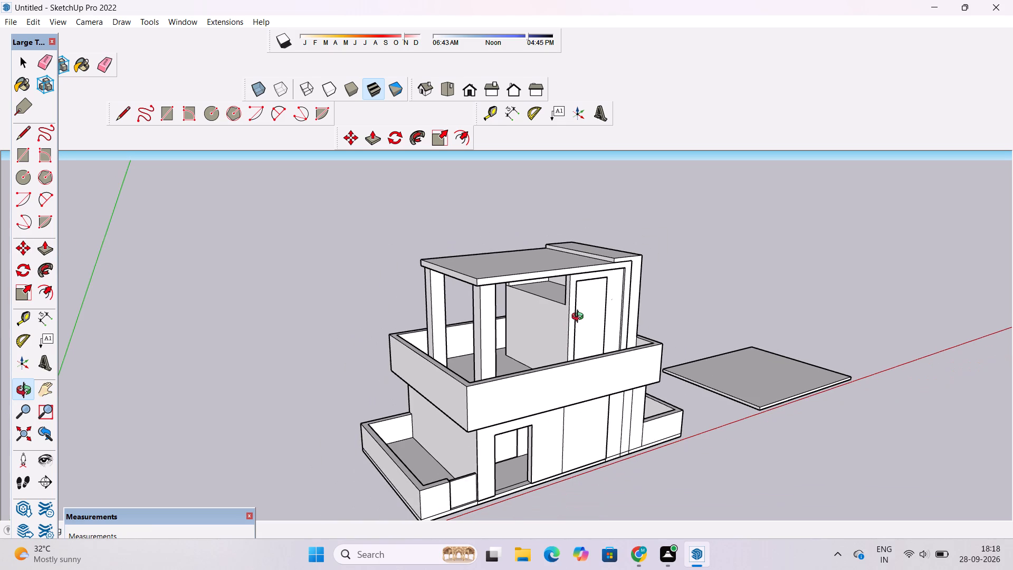
pyautogui.keyDown('shift'); pyautogui.moveTo(581, 334); pyautogui.dragTo(584, 294); pyautogui.keyUp('shift')
pyautogui.moveTo(620, 322); pyautogui.dragTo(570, 319)
pyautogui.keyDown('shift'); pyautogui.moveTo(580, 318); pyautogui.dragTo(574, 318); pyautogui.keyUp('shift')
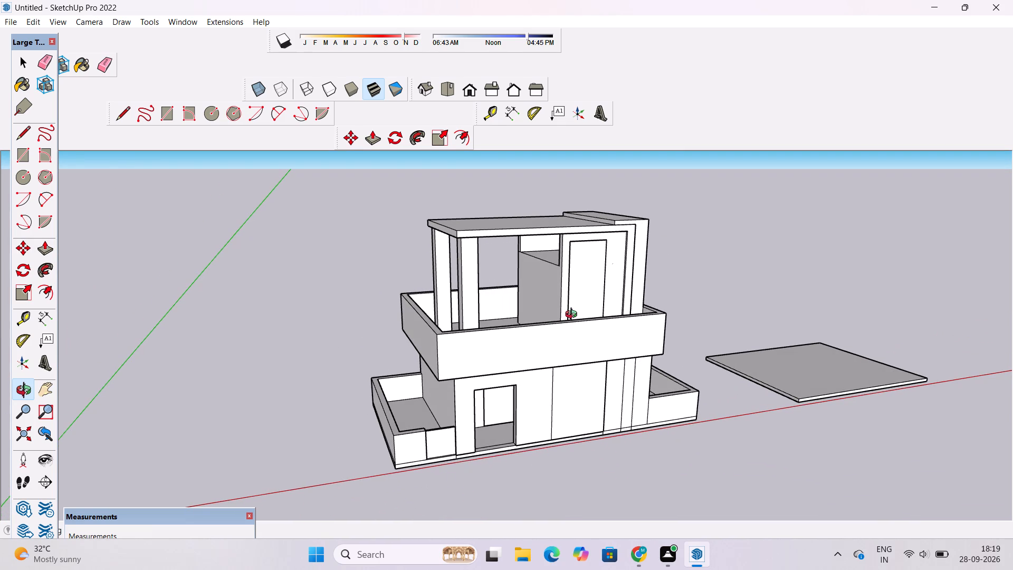
pyautogui.keyDown('shift'); pyautogui.moveTo(575, 303); pyautogui.dragTo(571, 292); pyautogui.keyUp('shift')
pyautogui.moveTo(575, 292); pyautogui.dragTo(561, 289)
pyautogui.keyDown('shift'); pyautogui.click(560, 289); pyautogui.keyUp('shift')
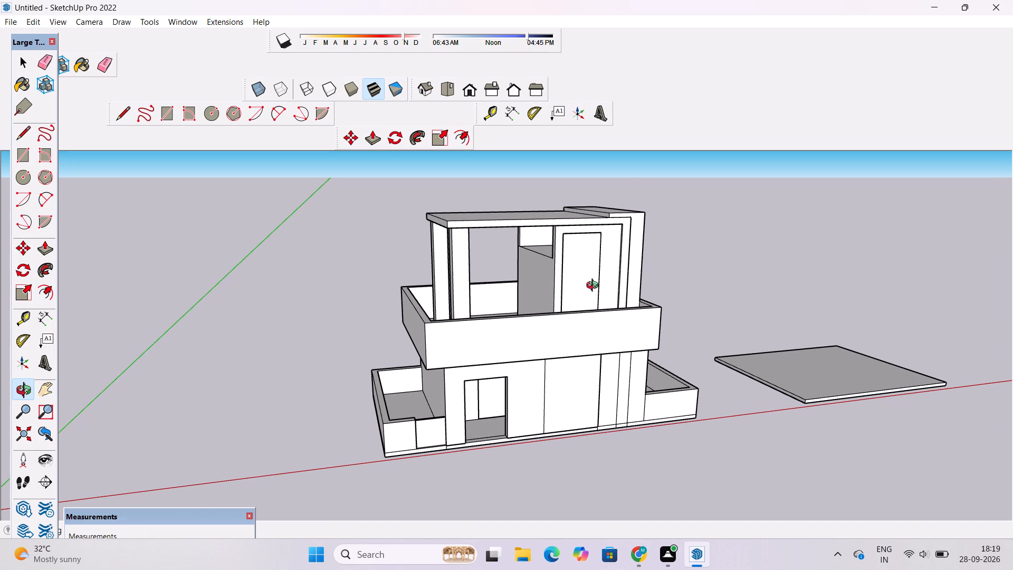
pyautogui.scroll(-4, 595, 279)
pyautogui.moveTo(600, 297); pyautogui.dragTo(555, 291)
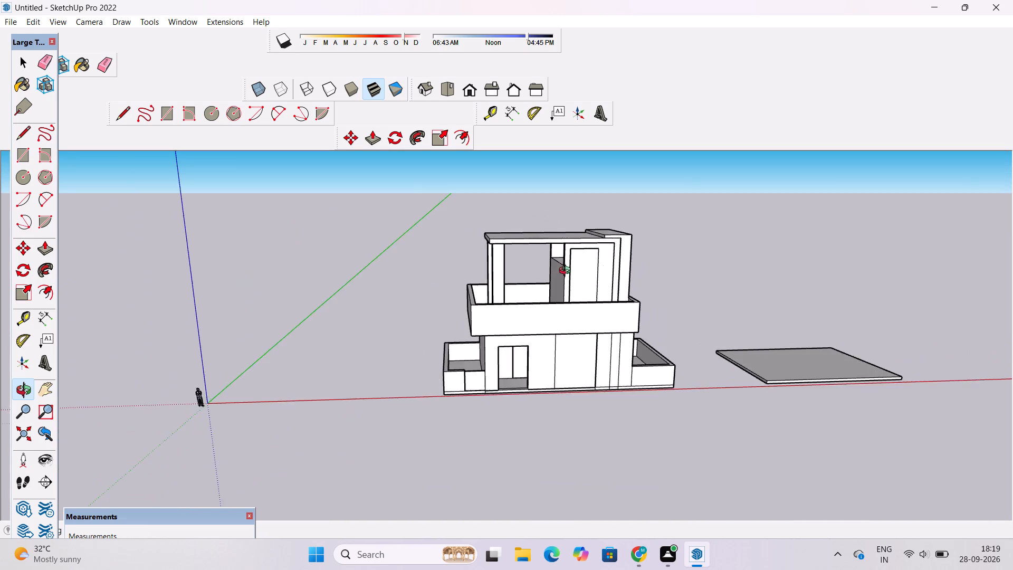
pyautogui.scroll(13, 567, 272)
pyautogui.scroll(-9, 553, 272)
pyautogui.keyDown('shift'); pyautogui.moveTo(590, 348); pyautogui.dragTo(590, 305); pyautogui.keyUp('shift')
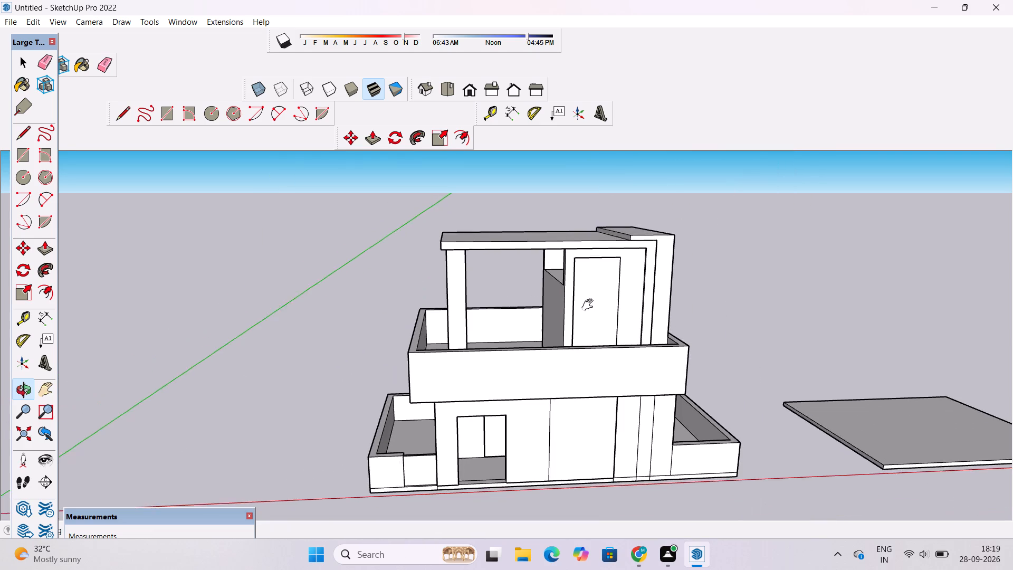
pyautogui.keyDown('shift'); pyautogui.moveTo(590, 305); pyautogui.dragTo(590, 294); pyautogui.keyUp('shift')
pyautogui.keyDown('shift'); pyautogui.moveTo(586, 317); pyautogui.dragTo(579, 337); pyautogui.keyUp('shift')
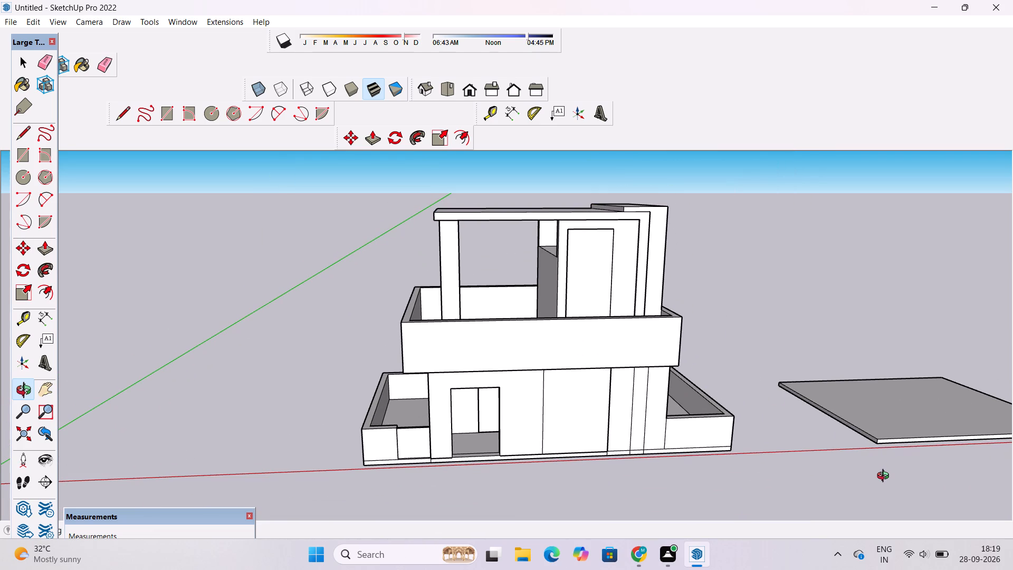
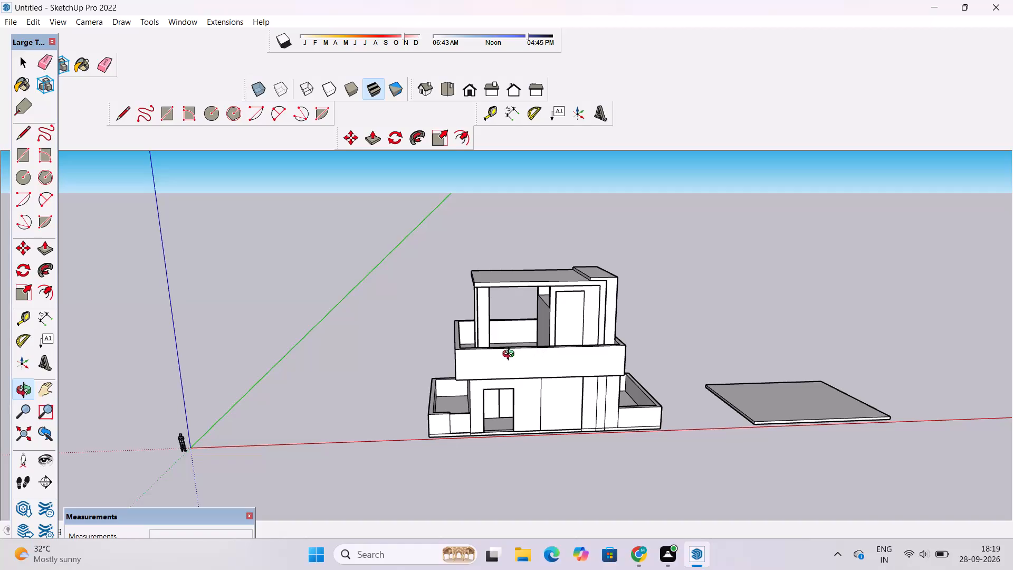
# Examine the two-storey house from several angles, from above and from below the balcony and roof slab.
pyautogui.scroll(-3, 512, 346)
pyautogui.moveTo(553, 362); pyautogui.dragTo(547, 322)
pyautogui.keyDown('shift'); pyautogui.moveTo(541, 325); pyautogui.dragTo(541, 290); pyautogui.keyUp('shift')
pyautogui.moveTo(540, 301); pyautogui.dragTo(566, 337)
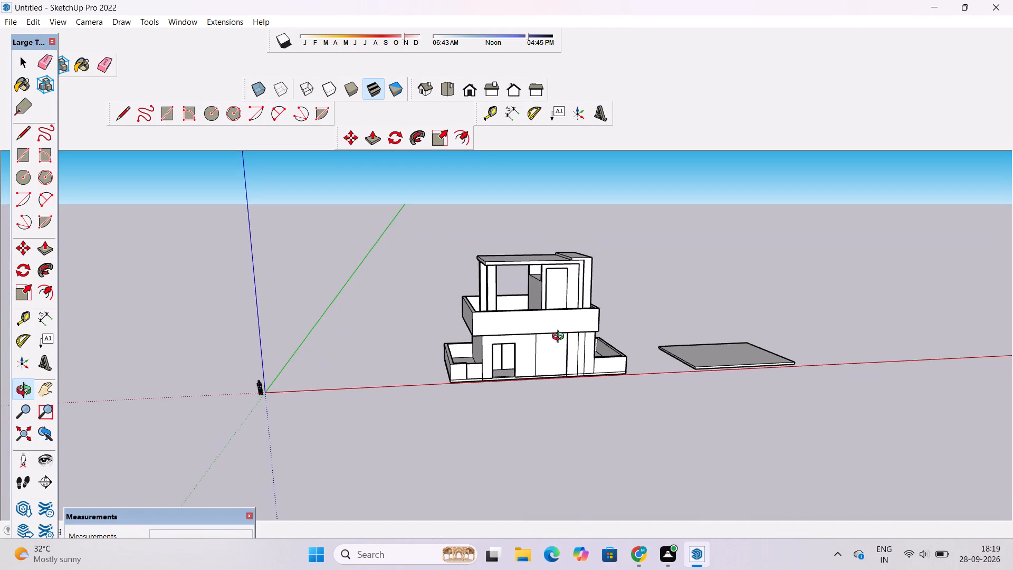
pyautogui.keyDown('shift'); pyautogui.moveTo(560, 338); pyautogui.dragTo(578, 337); pyautogui.keyUp('shift')
pyautogui.moveTo(581, 340); pyautogui.dragTo(610, 364)
pyautogui.keyDown('shift'); pyautogui.moveTo(605, 361); pyautogui.dragTo(585, 326); pyautogui.keyUp('shift')
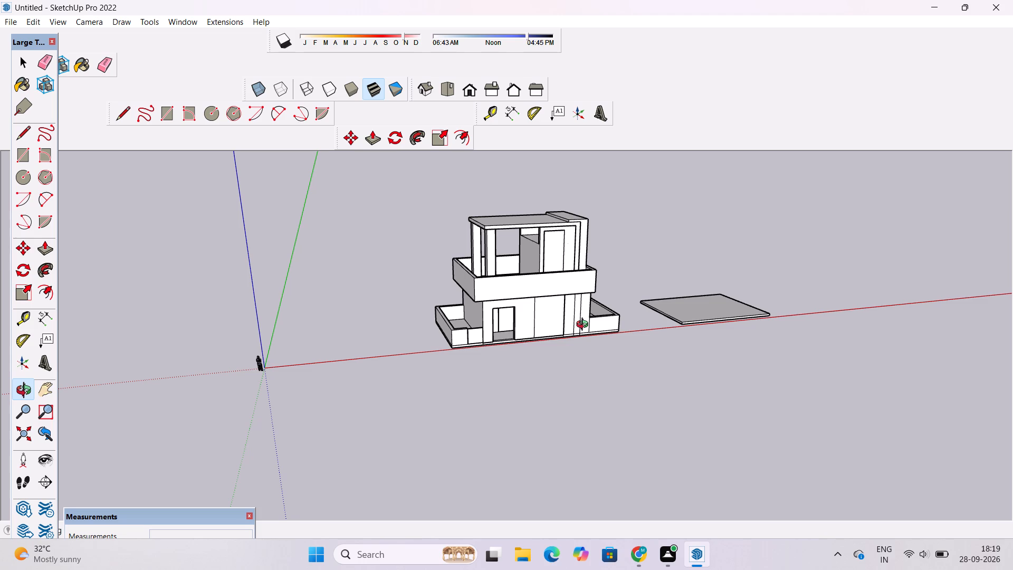
pyautogui.moveTo(557, 307); pyautogui.dragTo(522, 346)
pyautogui.scroll(4, 534, 341)
pyautogui.moveTo(573, 320); pyautogui.dragTo(569, 324)
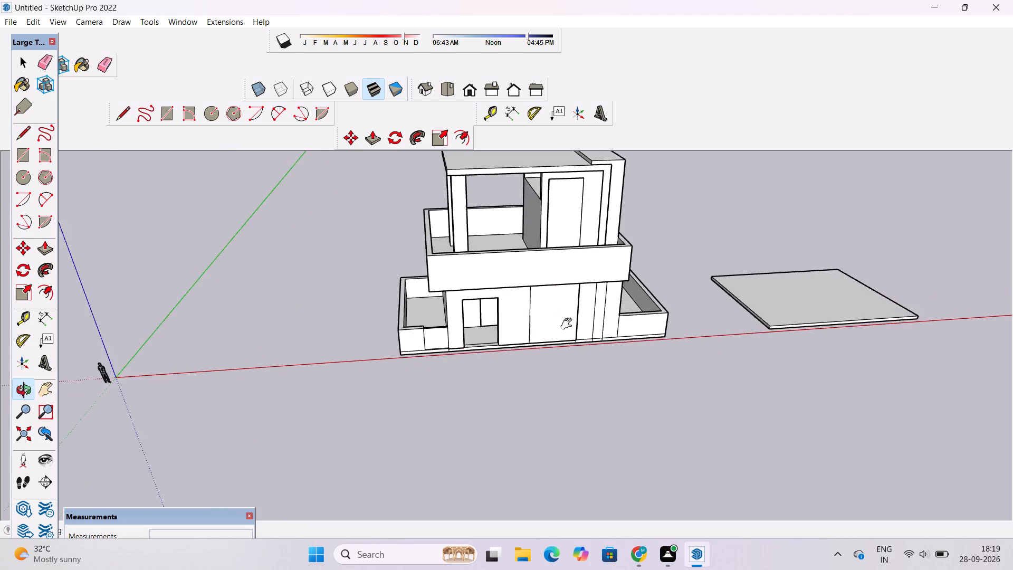
pyautogui.moveTo(569, 324); pyautogui.dragTo(537, 372)
pyautogui.keyDown('shift'); pyautogui.moveTo(536, 373); pyautogui.dragTo(541, 326); pyautogui.keyUp('shift')
pyautogui.scroll(4, 534, 334)
pyautogui.moveTo(529, 326); pyautogui.dragTo(543, 261)
pyautogui.keyDown('shift'); pyautogui.scroll(-1, 541, 207); pyautogui.keyUp('shift')
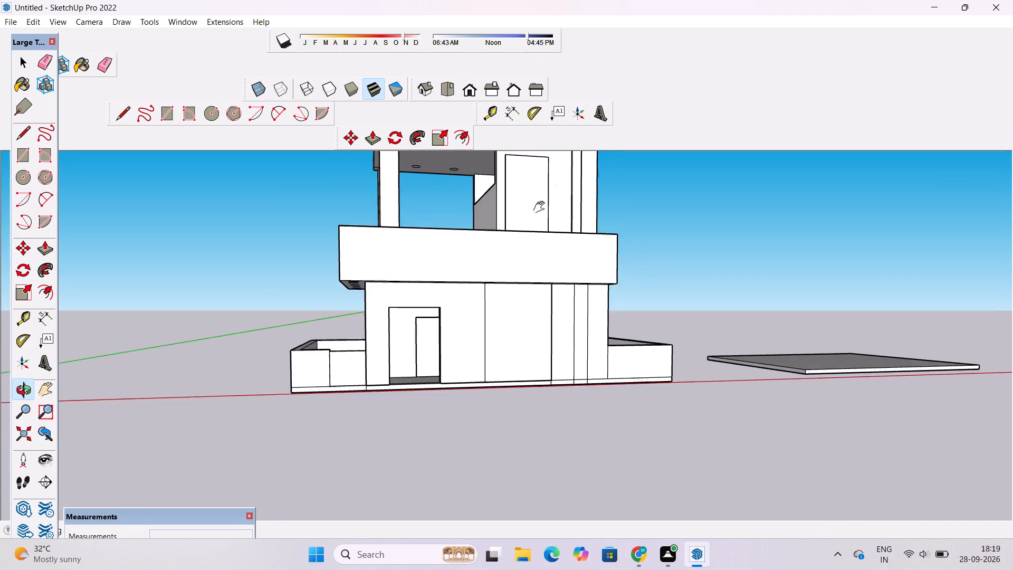
pyautogui.keyDown('shift'); pyautogui.scroll(-1, 541, 207); pyautogui.keyUp('shift')
pyautogui.keyDown('shift'); pyautogui.moveTo(524, 243); pyautogui.dragTo(638, 274); pyautogui.keyUp('shift')
pyautogui.moveTo(565, 237); pyautogui.dragTo(761, 216)
pyautogui.click(761, 216)
pyautogui.moveTo(756, 216); pyautogui.dragTo(514, 197)
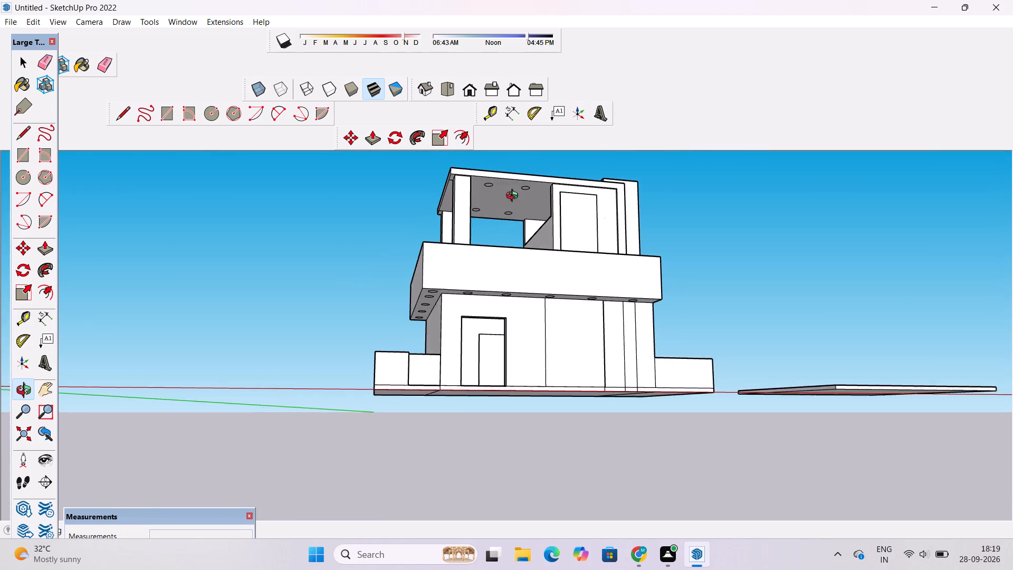
pyautogui.scroll(3, 724, 167)
pyautogui.moveTo(714, 187); pyautogui.dragTo(615, 209)
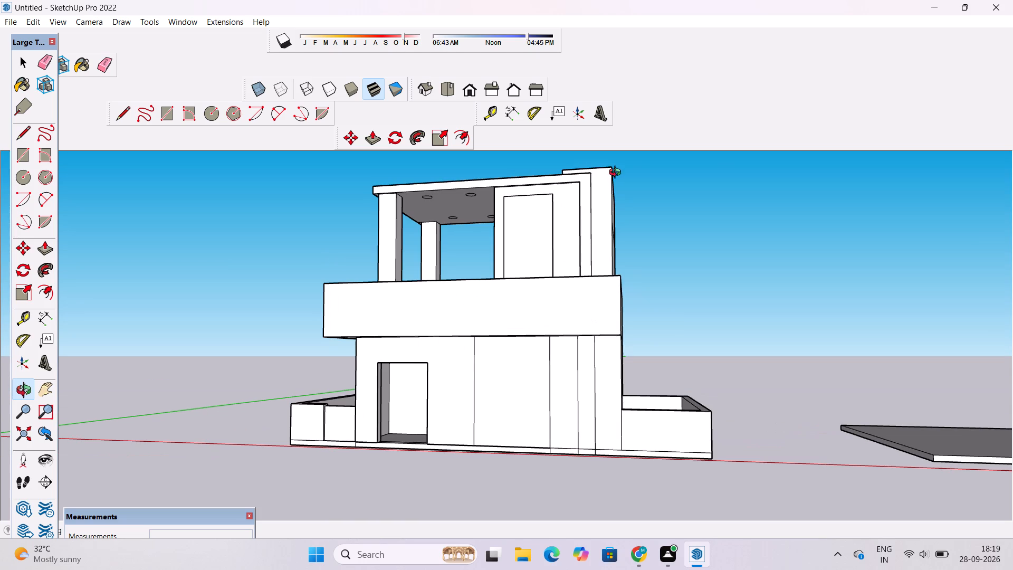
# Erase the stray horizontal edge across the upper storey's plain side wall.
pyautogui.scroll(-1, 611, 179)
pyautogui.moveTo(657, 223); pyautogui.dragTo(406, 251)
pyautogui.scroll(2, 504, 215)
pyautogui.moveTo(569, 233); pyautogui.dragTo(527, 252)
pyautogui.scroll(3, 522, 245)
pyautogui.press('e')
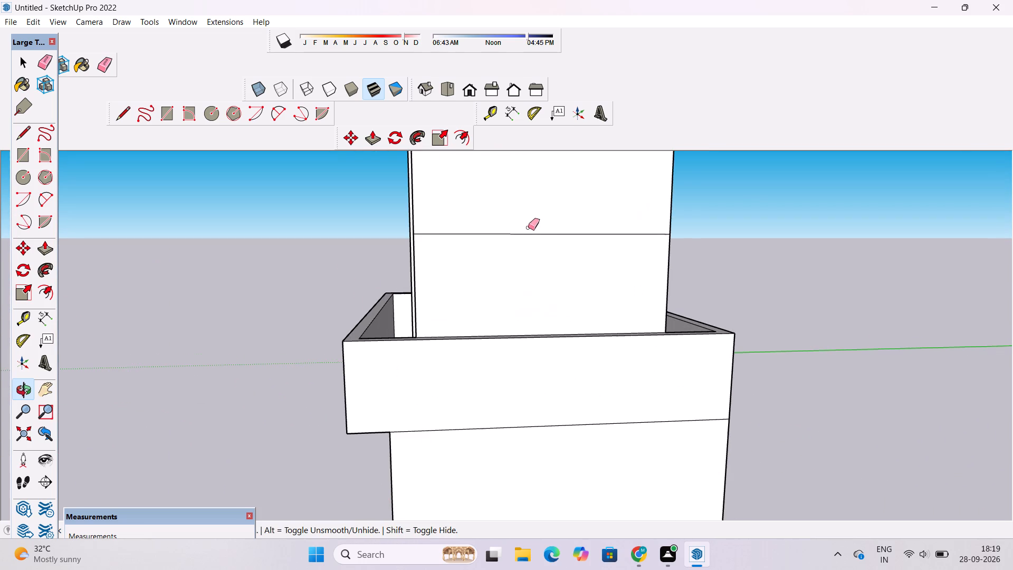
pyautogui.moveTo(534, 208); pyautogui.dragTo(534, 240)
pyautogui.scroll(-1, 558, 261)
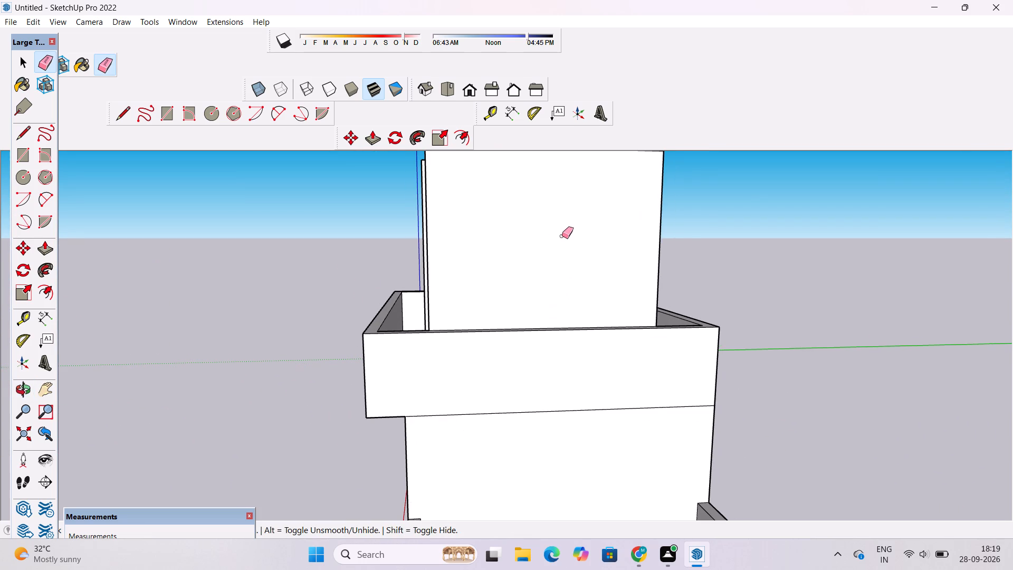
# Examine the house's front facade and the ground-floor wall strips beneath the balcony.
pyautogui.press('o')
pyautogui.scroll(-5, 562, 235)
pyautogui.moveTo(500, 267); pyautogui.dragTo(582, 280)
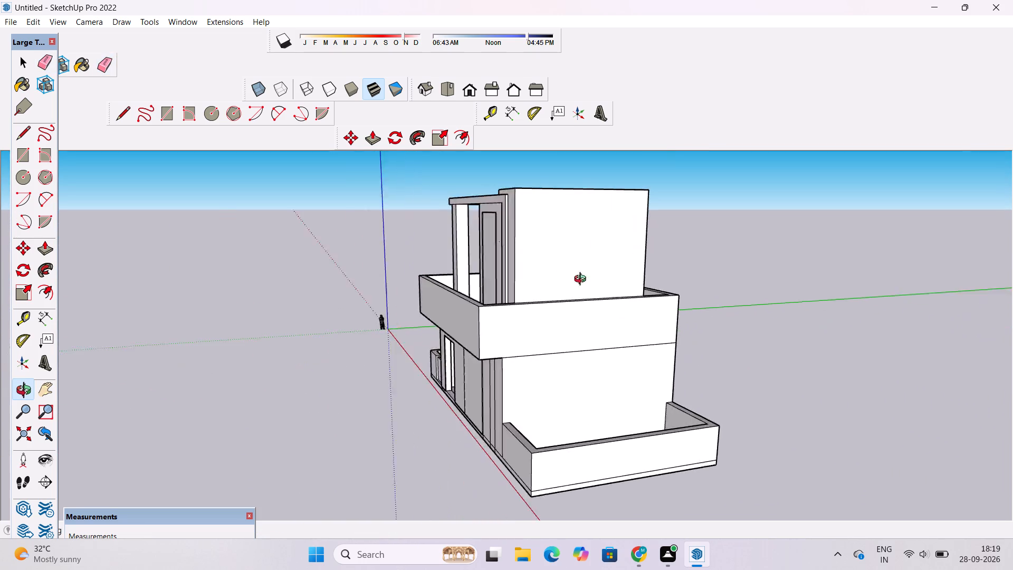
pyautogui.moveTo(582, 280); pyautogui.dragTo(670, 273)
pyautogui.scroll(-3, 655, 259)
pyautogui.moveTo(529, 268); pyautogui.dragTo(677, 264)
pyautogui.moveTo(538, 259); pyautogui.dragTo(617, 265)
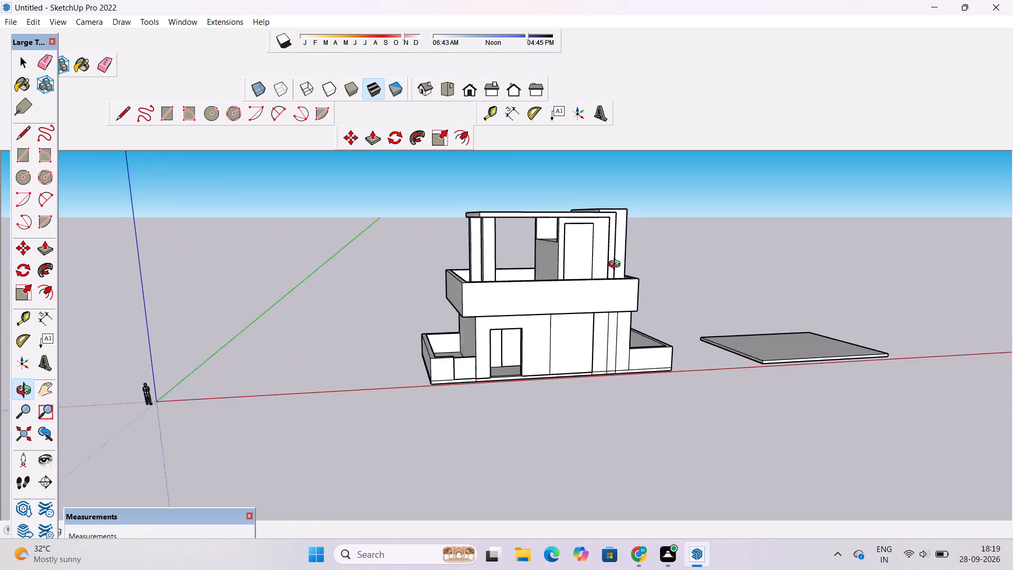
pyautogui.moveTo(617, 265); pyautogui.dragTo(645, 262)
pyautogui.scroll(1, 645, 262)
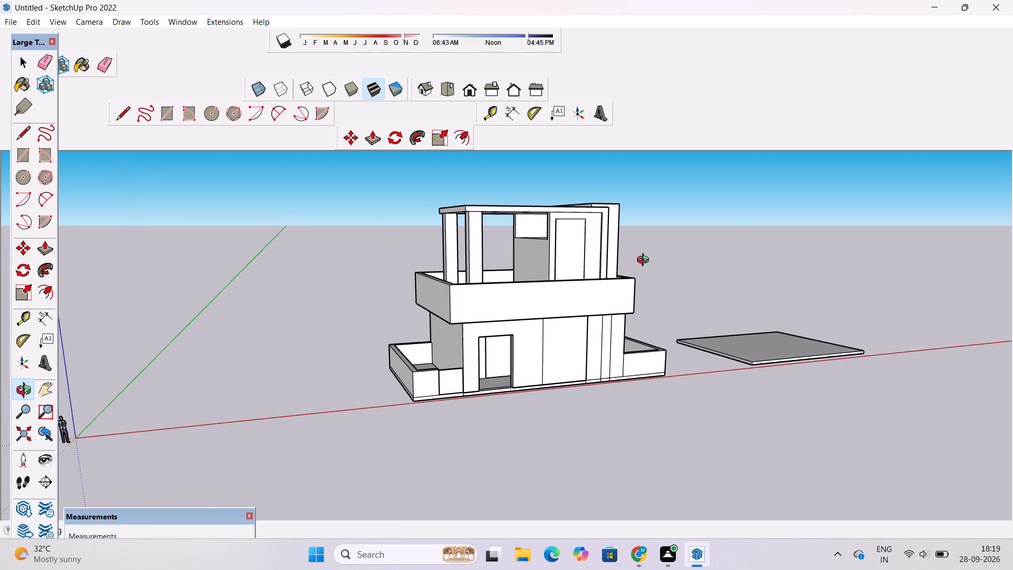
pyautogui.keyDown('shift'); pyautogui.moveTo(645, 273); pyautogui.dragTo(632, 275); pyautogui.keyUp('shift')
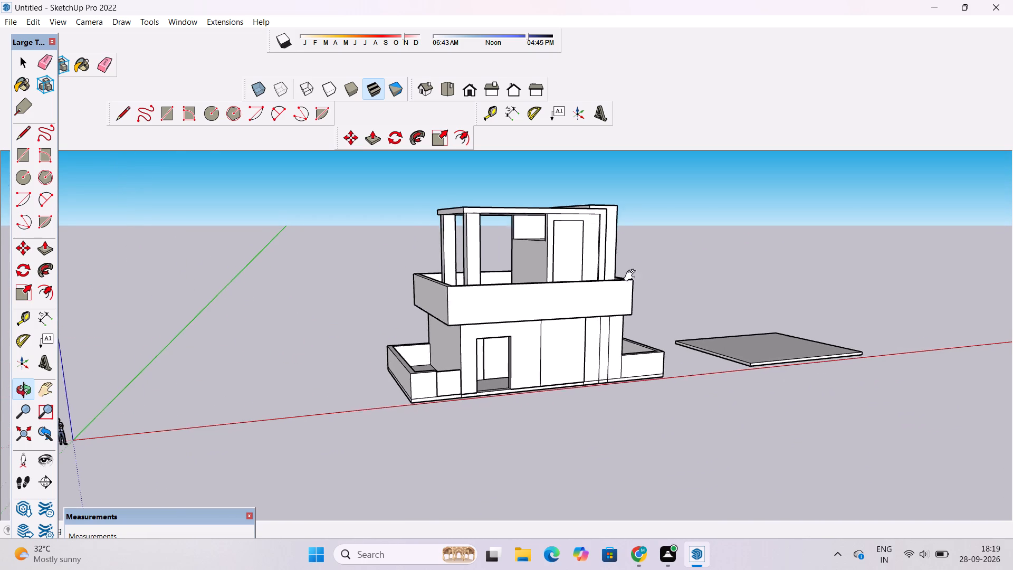
pyautogui.keyDown('shift'); pyautogui.moveTo(632, 275); pyautogui.dragTo(582, 288); pyautogui.keyUp('shift')
pyautogui.moveTo(601, 294); pyautogui.dragTo(483, 310)
pyautogui.scroll(4, 475, 298)
pyautogui.moveTo(494, 339); pyautogui.dragTo(529, 253)
pyautogui.scroll(4, 535, 329)
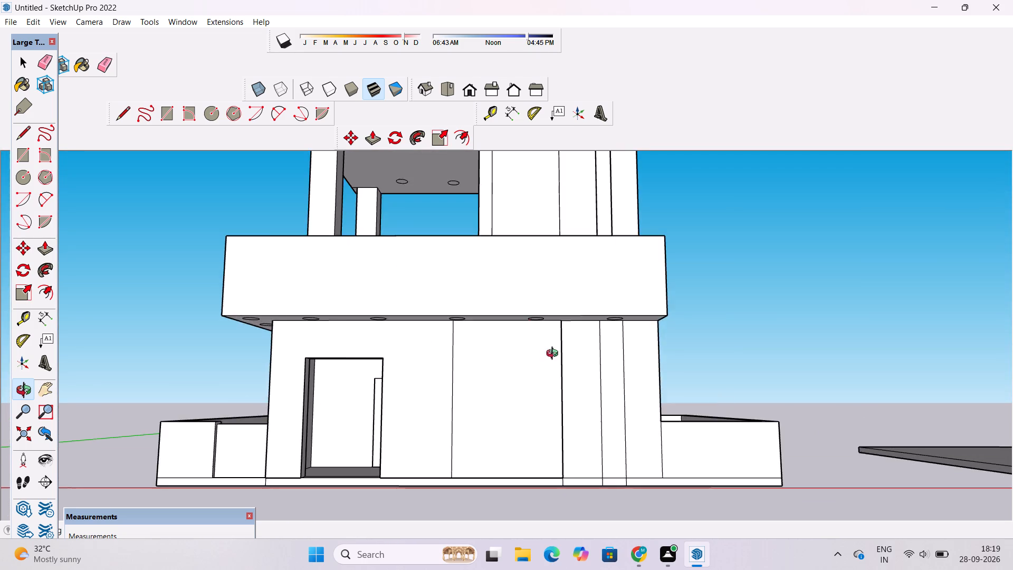
pyautogui.moveTo(557, 340); pyautogui.dragTo(561, 308)
pyautogui.keyDown('shift'); pyautogui.moveTo(611, 356); pyautogui.dragTo(611, 332); pyautogui.keyUp('shift')
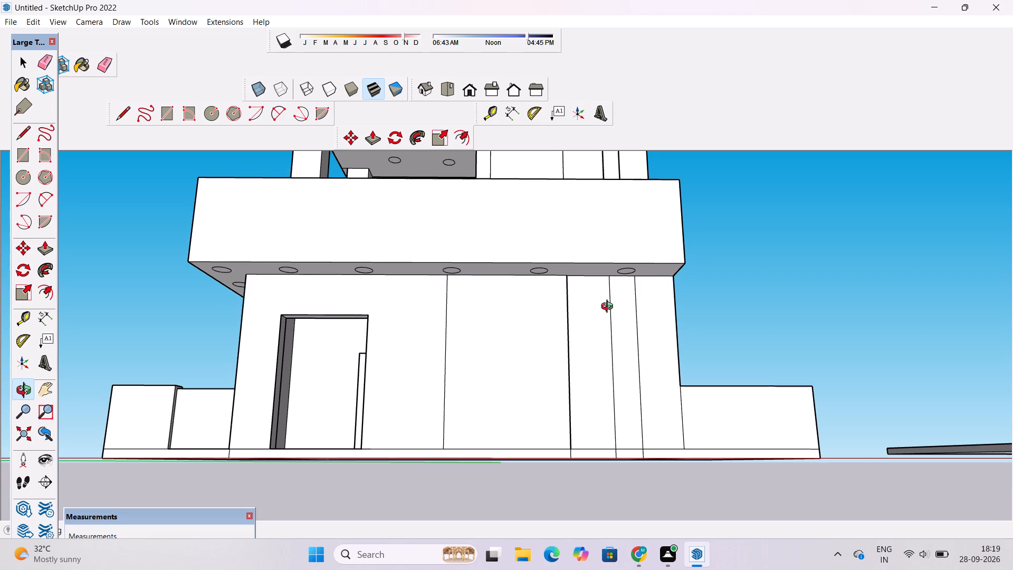
pyautogui.scroll(-1, 609, 308)
pyautogui.moveTo(607, 315); pyautogui.dragTo(607, 318)
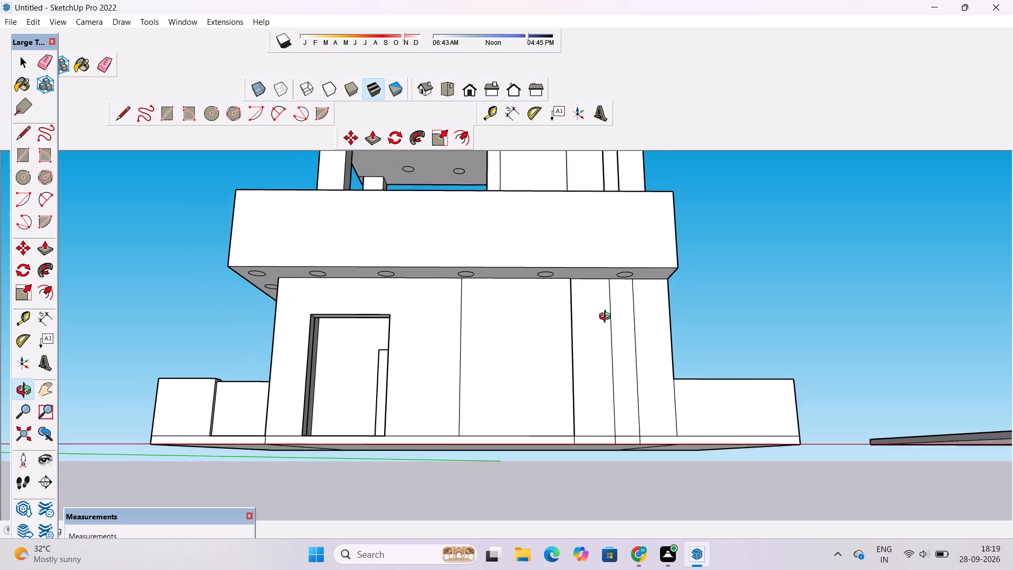
pyautogui.moveTo(607, 318); pyautogui.dragTo(607, 342)
pyautogui.keyDown('shift'); pyautogui.moveTo(594, 353); pyautogui.dragTo(556, 290); pyautogui.keyUp('shift')
pyautogui.moveTo(552, 347); pyautogui.dragTo(550, 367)
# Push/Pull two ground-floor front strips near the far corner flush with the main wall, the one beside the main wall by 2", leaving the narrow middle strip recessed.
pyautogui.scroll(3, 550, 287)
pyautogui.keyDown('shift'); pyautogui.moveTo(551, 288); pyautogui.dragTo(500, 275); pyautogui.keyUp('shift')
pyautogui.moveTo(495, 324); pyautogui.dragTo(499, 354)
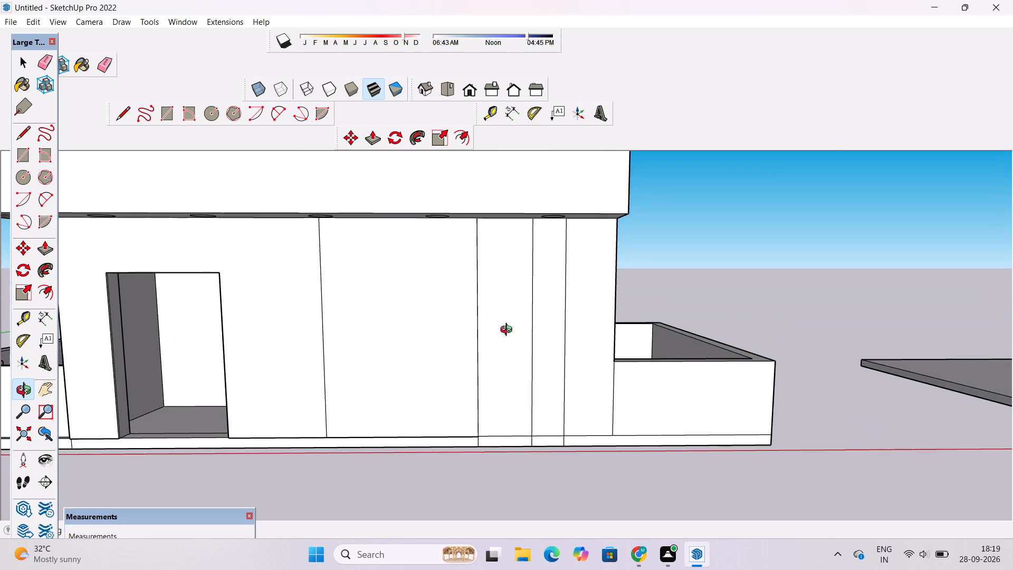
pyautogui.scroll(3, 509, 331)
pyautogui.keyDown('shift'); pyautogui.moveTo(510, 328); pyautogui.dragTo(500, 326); pyautogui.keyUp('shift')
pyautogui.press('p')
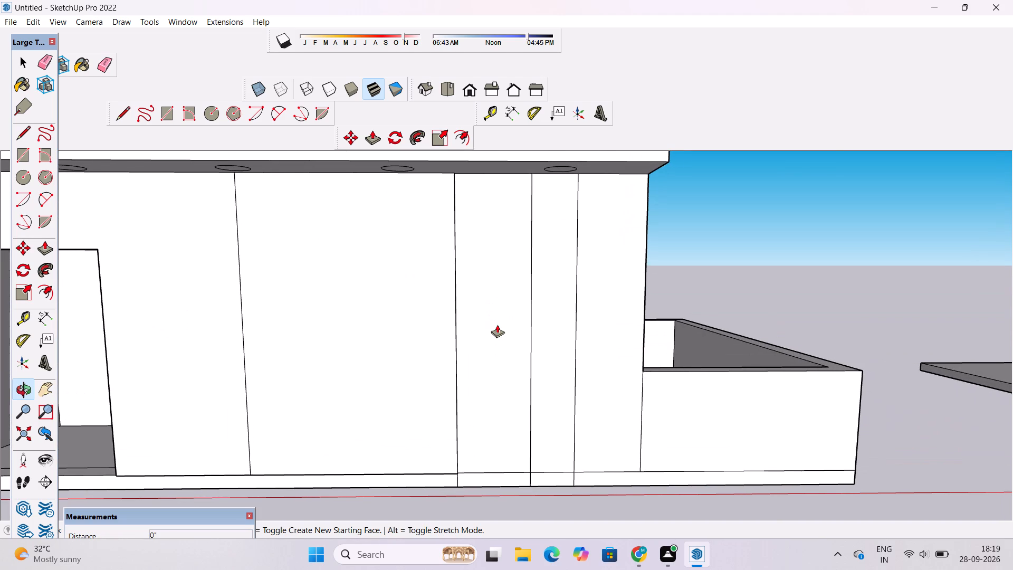
pyautogui.click(497, 325)
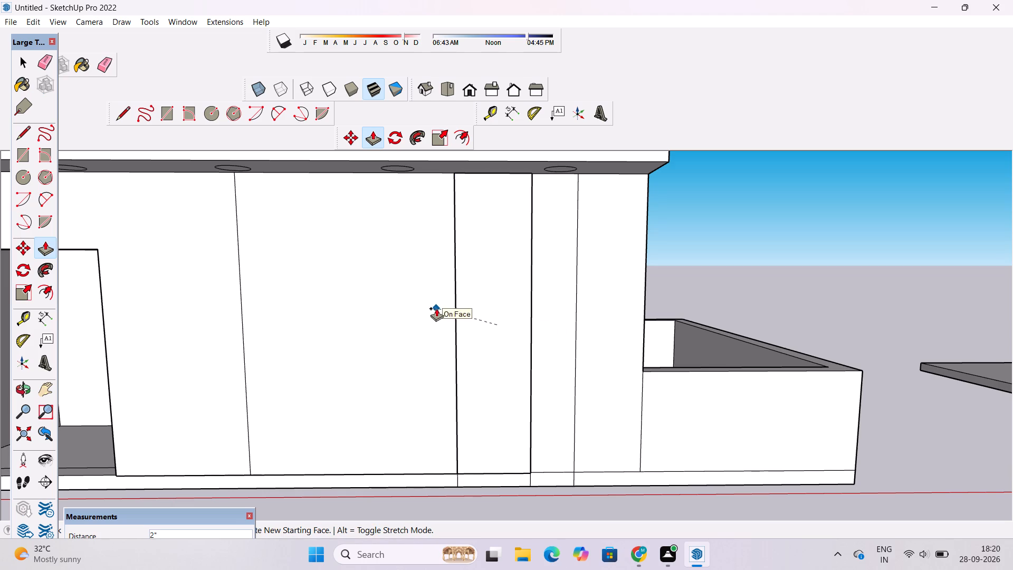
pyautogui.click(435, 307)
pyautogui.click(616, 270)
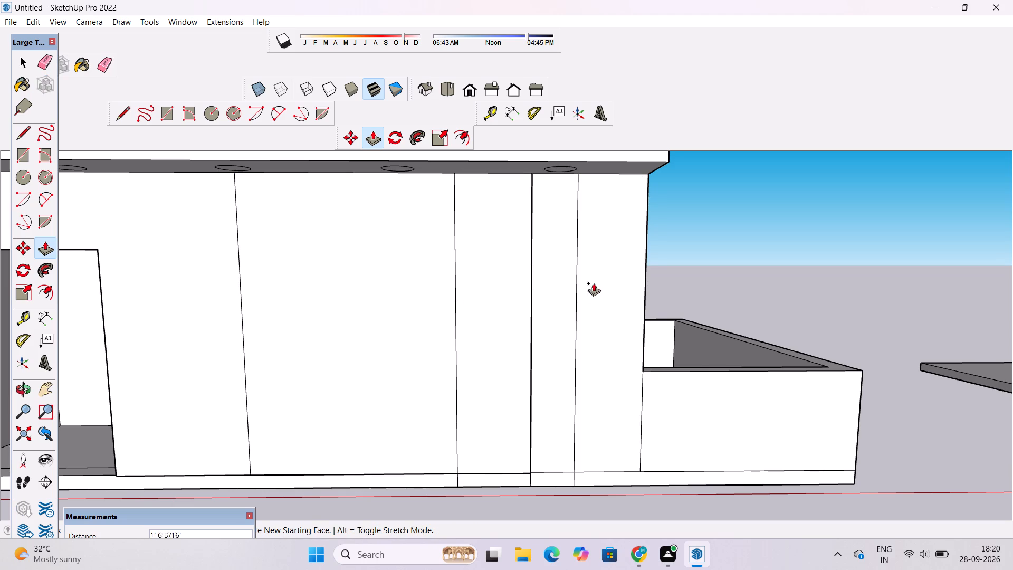
pyautogui.doubleClick(516, 307)
# Examine the ground-floor front wall, its doorway and the plinth from several angles, including from below.
pyautogui.press('o')
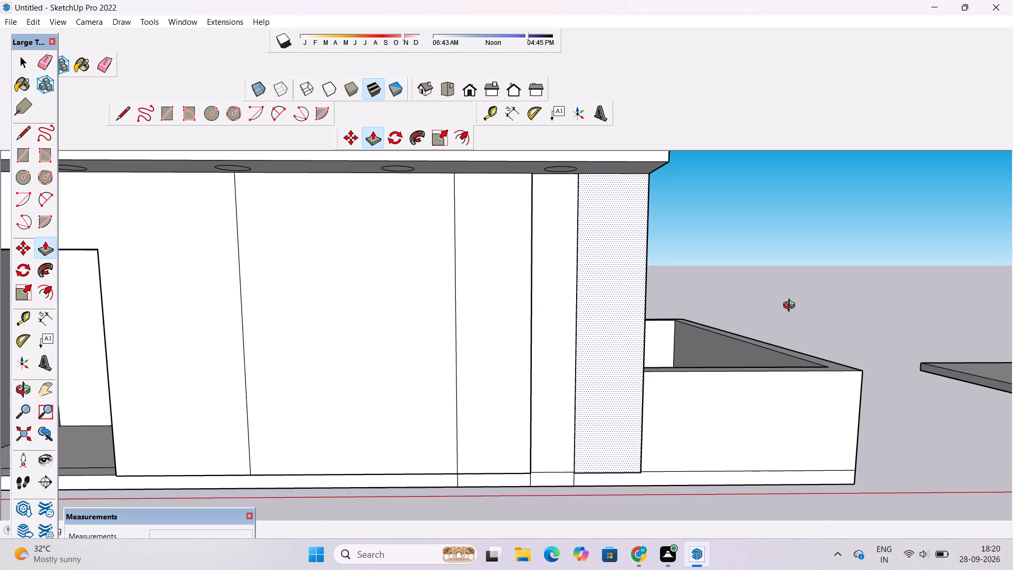
pyautogui.moveTo(791, 307); pyautogui.dragTo(511, 336)
pyautogui.scroll(4, 398, 326)
pyautogui.moveTo(290, 369); pyautogui.dragTo(503, 308)
pyautogui.scroll(-6, 508, 292)
pyautogui.keyDown('shift'); pyautogui.moveTo(524, 336); pyautogui.dragTo(623, 242); pyautogui.keyUp('shift')
pyautogui.scroll(5, 686, 266)
pyautogui.moveTo(710, 313); pyautogui.dragTo(715, 309)
pyautogui.scroll(-5, 617, 274)
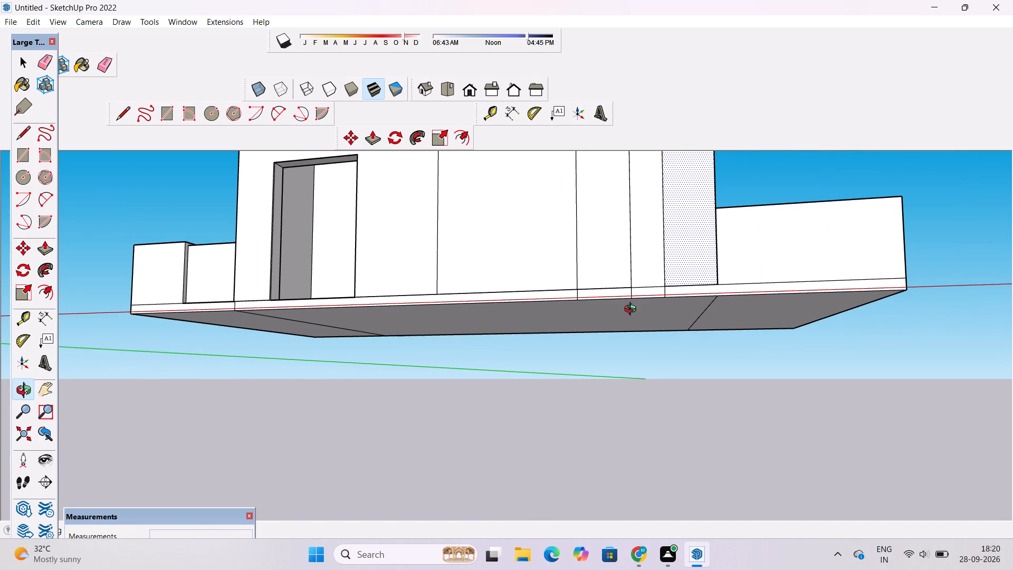
pyautogui.moveTo(638, 313); pyautogui.dragTo(672, 363)
pyautogui.scroll(-4, 613, 282)
pyautogui.moveTo(564, 316); pyautogui.dragTo(665, 343)
pyautogui.keyDown('shift'); pyautogui.moveTo(665, 343); pyautogui.dragTo(669, 336); pyautogui.keyUp('shift')
pyautogui.keyDown('shift'); pyautogui.moveTo(586, 299); pyautogui.dragTo(614, 300); pyautogui.keyUp('shift')
pyautogui.scroll(-2, 611, 295)
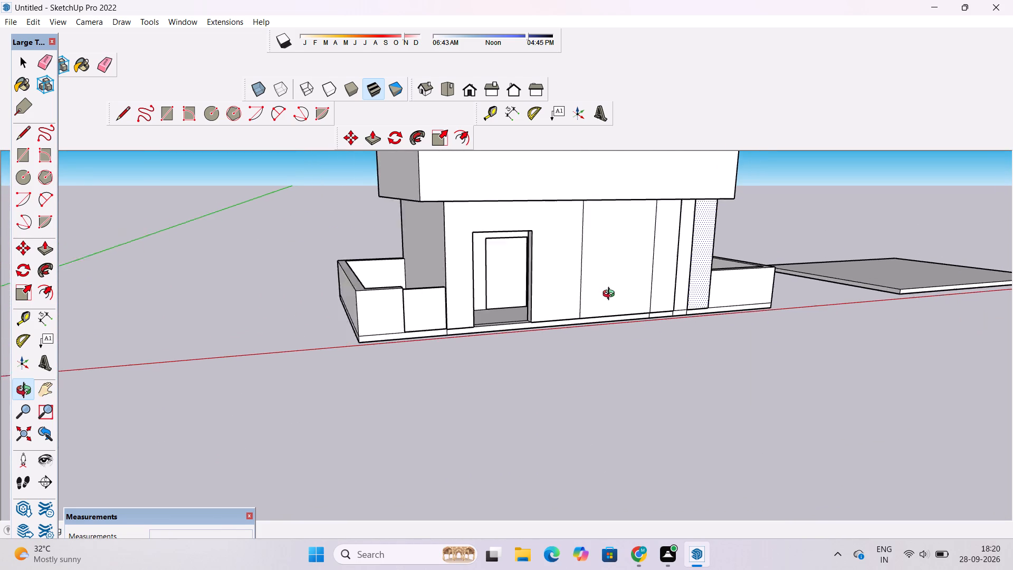
pyautogui.scroll(-2, 611, 295)
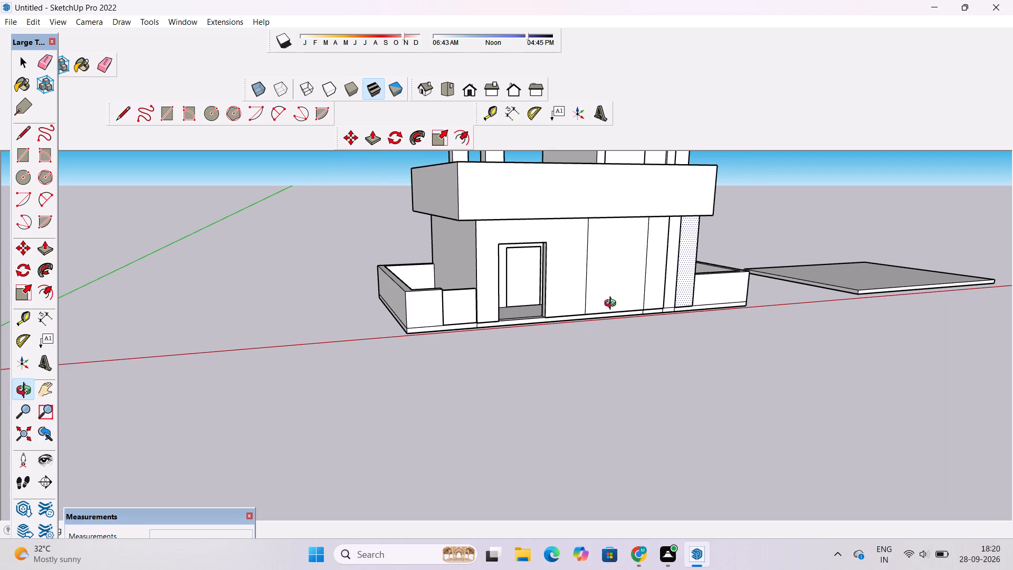
pyautogui.moveTo(620, 316); pyautogui.dragTo(623, 254)
pyautogui.keyDown('shift'); pyautogui.moveTo(623, 254); pyautogui.dragTo(616, 262); pyautogui.keyUp('shift')
pyautogui.scroll(3, 588, 325)
pyautogui.moveTo(588, 326); pyautogui.dragTo(585, 388)
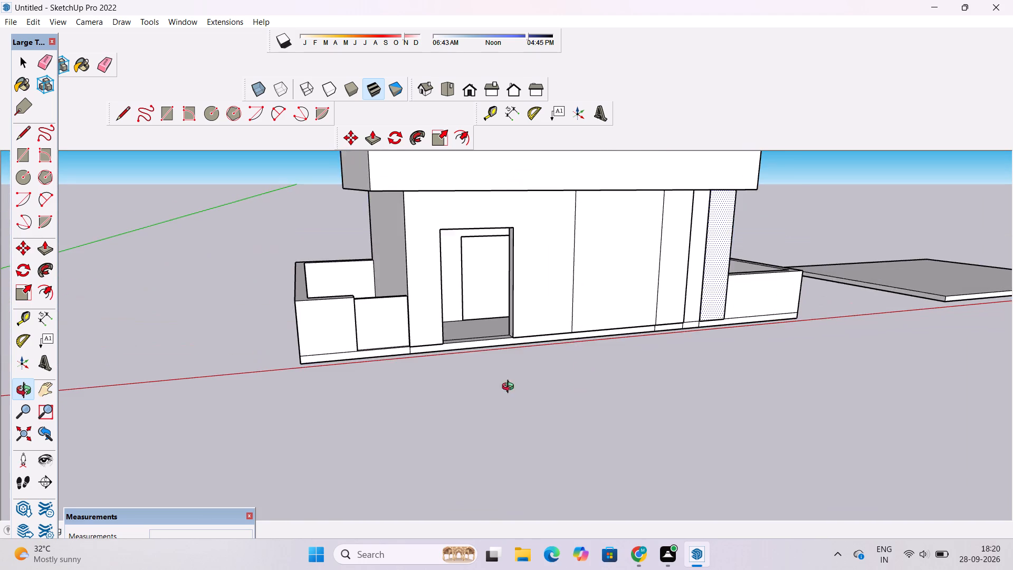
pyautogui.keyDown('shift'); pyautogui.moveTo(510, 388); pyautogui.dragTo(560, 378); pyautogui.keyUp('shift')
pyautogui.moveTo(512, 377); pyautogui.dragTo(671, 426)
pyautogui.scroll(9, 555, 410)
pyautogui.moveTo(532, 363); pyautogui.dragTo(472, 311)
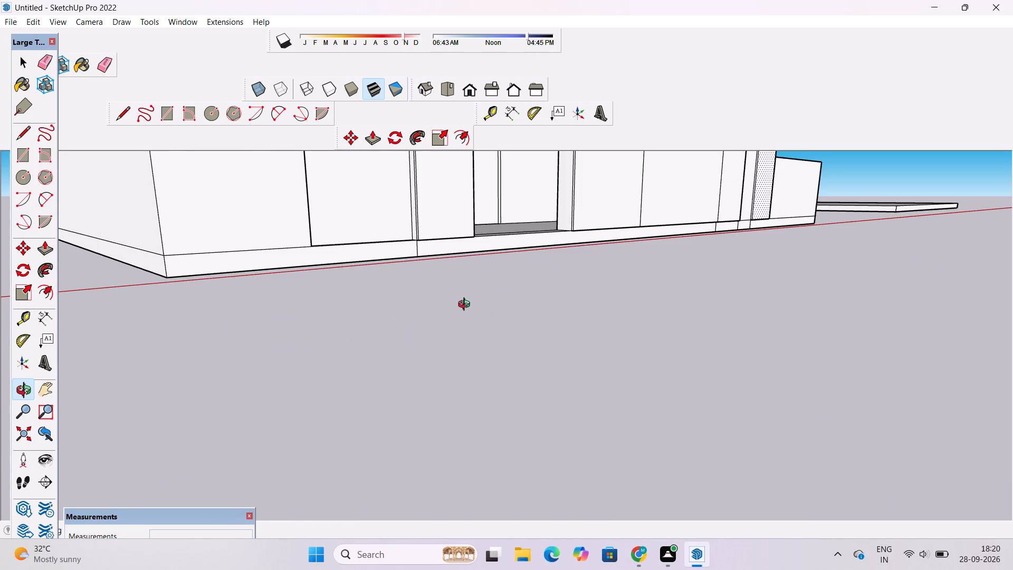
pyautogui.keyDown('shift'); pyautogui.moveTo(423, 274); pyautogui.dragTo(506, 312); pyautogui.keyUp('shift')
pyautogui.scroll(-2, 546, 283)
pyautogui.keyDown('shift'); pyautogui.moveTo(541, 289); pyautogui.dragTo(563, 313); pyautogui.keyUp('shift')
pyautogui.moveTo(556, 341); pyautogui.dragTo(543, 358)
pyautogui.keyDown('shift'); pyautogui.moveTo(539, 362); pyautogui.dragTo(573, 373); pyautogui.keyUp('shift')
# Erase the vertical edge on the plinth's front face below the wall corner beside the low compound wall.
pyautogui.scroll(7, 539, 363)
pyautogui.moveTo(514, 340); pyautogui.dragTo(567, 322)
pyautogui.scroll(3, 567, 321)
pyautogui.keyDown('shift'); pyautogui.moveTo(567, 316); pyautogui.dragTo(541, 361); pyautogui.keyUp('shift')
pyautogui.scroll(3, 540, 362)
pyautogui.press('e')
pyautogui.scroll(4, 538, 360)
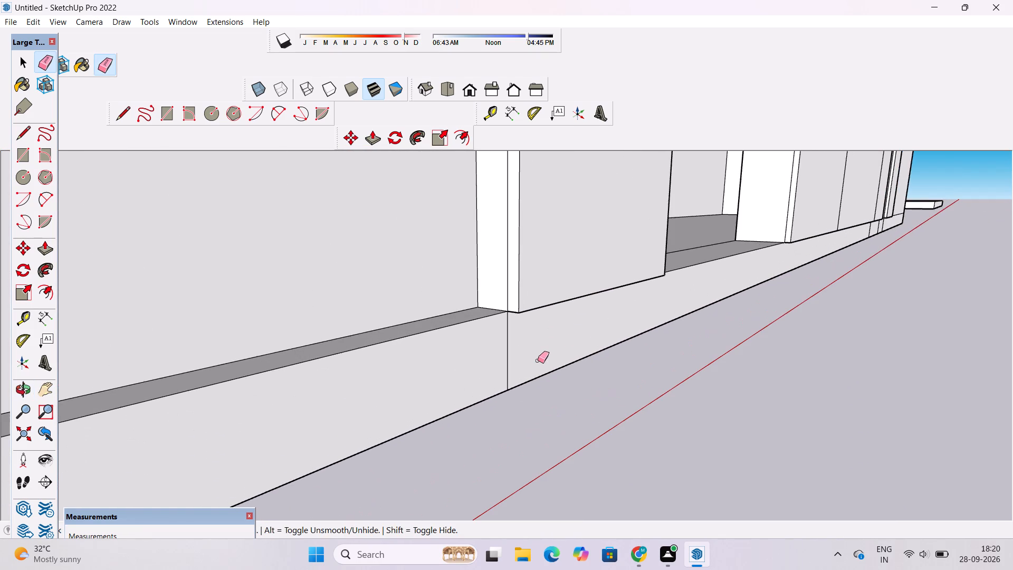
pyautogui.moveTo(534, 345); pyautogui.dragTo(507, 366)
# Erase the three remaining vertical edges on the plinth's front face beneath the wall strips at the far end.
pyautogui.press('o')
pyautogui.scroll(-6, 506, 342)
pyautogui.moveTo(880, 262); pyautogui.dragTo(842, 248)
pyautogui.keyDown('shift'); pyautogui.moveTo(853, 258); pyautogui.dragTo(702, 294); pyautogui.keyUp('shift')
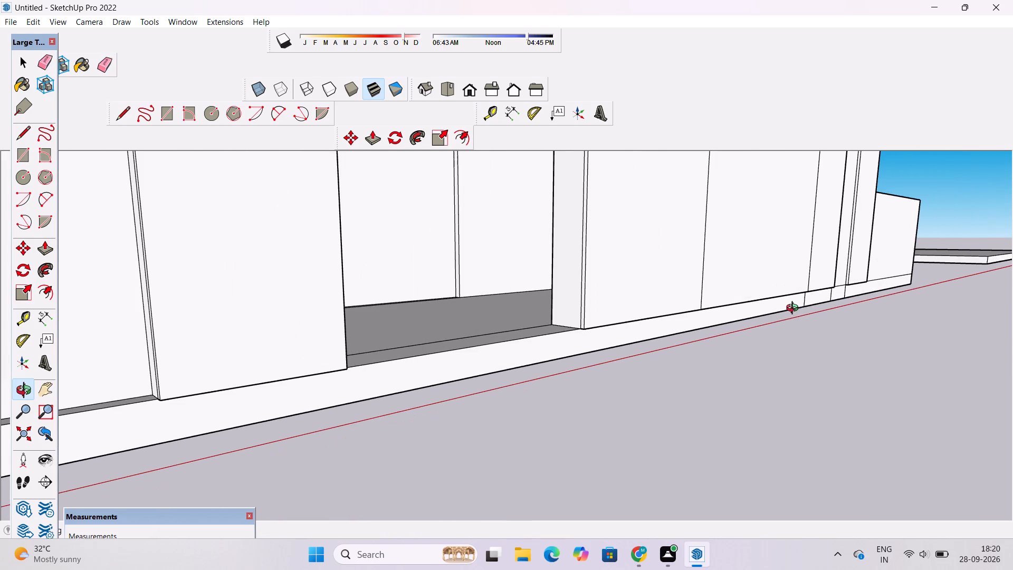
pyautogui.keyDown('shift'); pyautogui.moveTo(805, 319); pyautogui.dragTo(715, 344); pyautogui.keyUp('shift')
pyautogui.moveTo(761, 341); pyautogui.dragTo(763, 298)
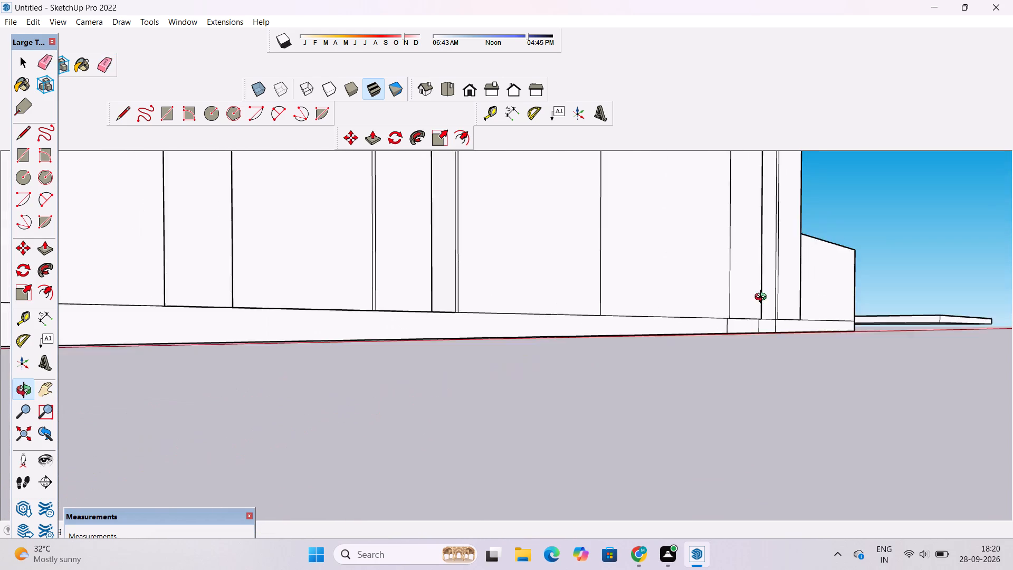
pyautogui.moveTo(763, 298); pyautogui.dragTo(763, 283)
pyautogui.scroll(9, 776, 318)
pyautogui.keyDown('shift'); pyautogui.moveTo(776, 335); pyautogui.dragTo(726, 335); pyautogui.keyUp('shift')
pyautogui.moveTo(723, 353); pyautogui.dragTo(712, 355)
pyautogui.press('e')
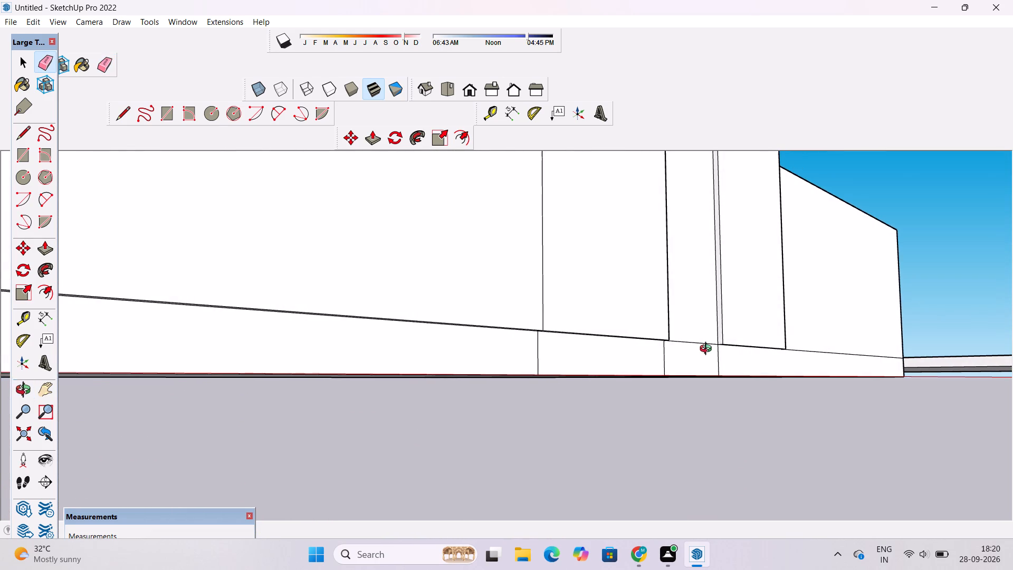
pyautogui.scroll(4, 708, 350)
pyautogui.moveTo(742, 362); pyautogui.dragTo(546, 369)
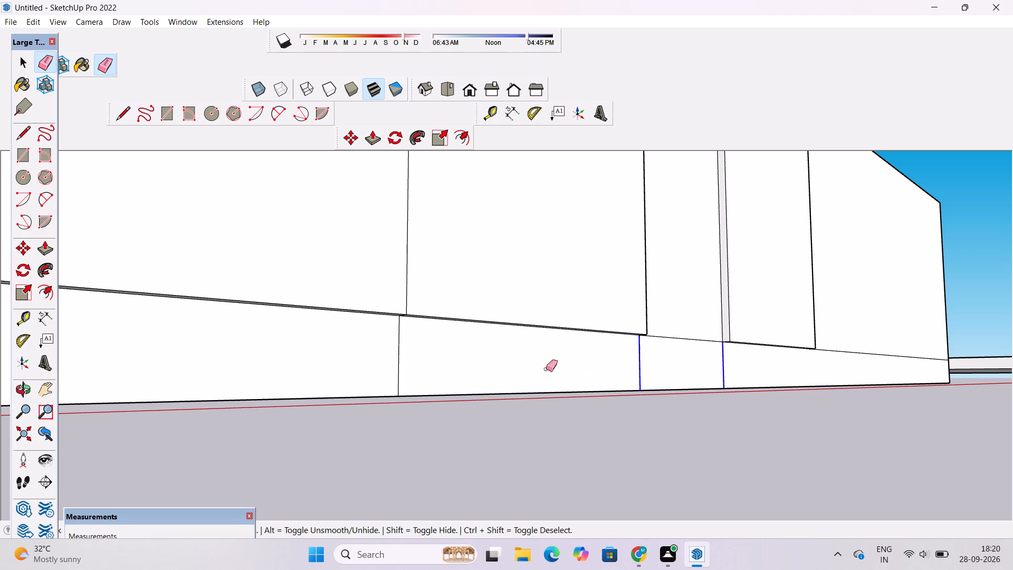
pyautogui.moveTo(546, 369); pyautogui.dragTo(350, 372)
pyautogui.moveTo(404, 360); pyautogui.dragTo(397, 372)
# Examine the plinth's front face and underside for remaining stray edges.
pyautogui.press('o')
pyautogui.scroll(-3, 404, 336)
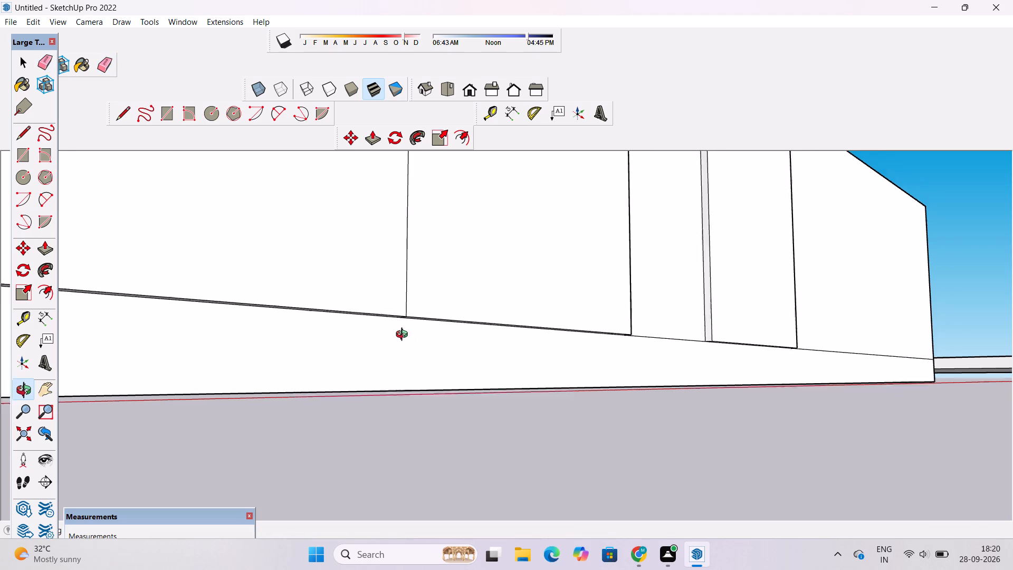
pyautogui.scroll(-4, 404, 336)
pyautogui.moveTo(608, 310); pyautogui.dragTo(546, 241)
pyautogui.scroll(-7, 519, 246)
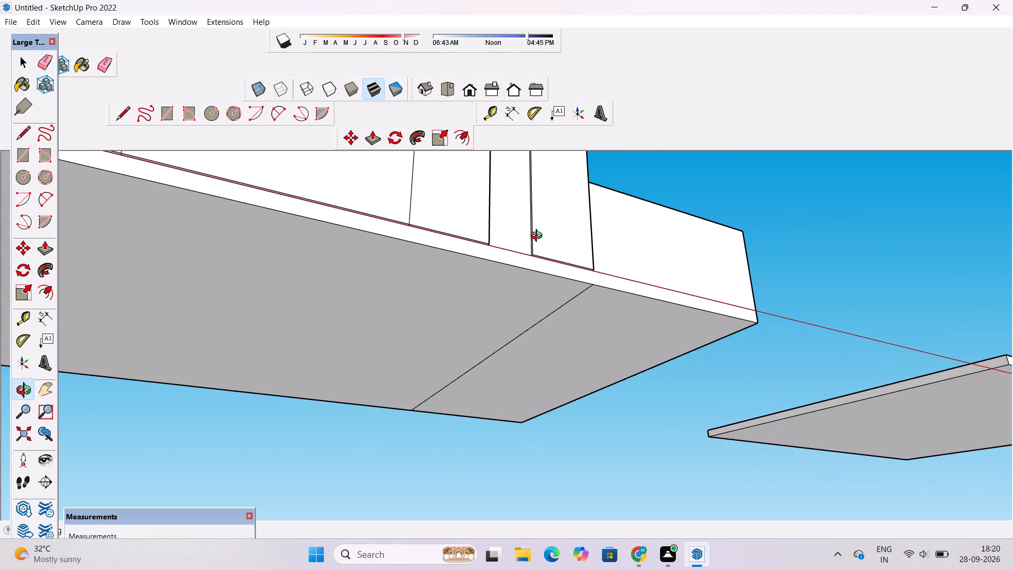
pyautogui.scroll(-1, 539, 237)
pyautogui.moveTo(569, 245); pyautogui.dragTo(553, 292)
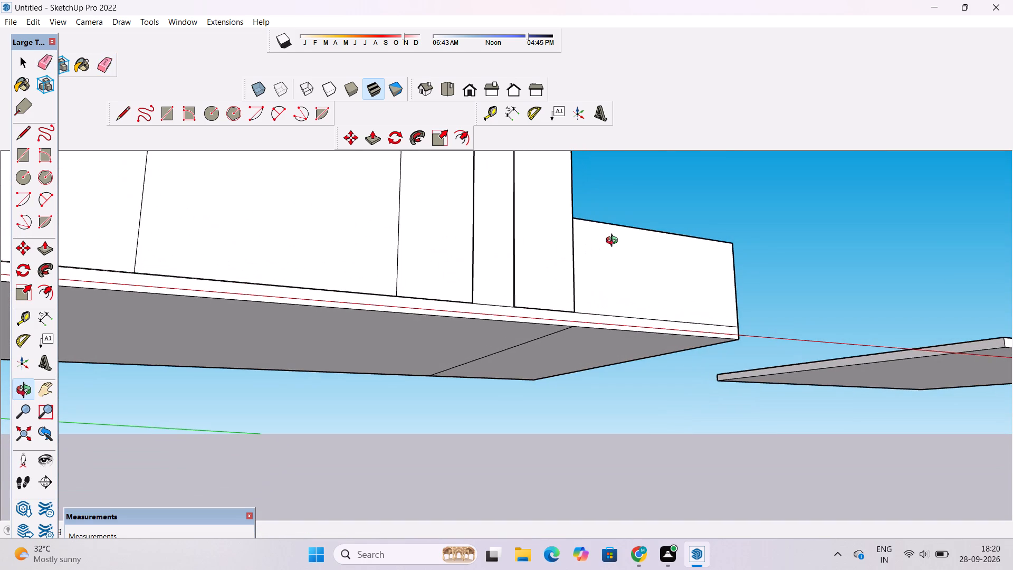
pyautogui.scroll(-1, 426, 540)
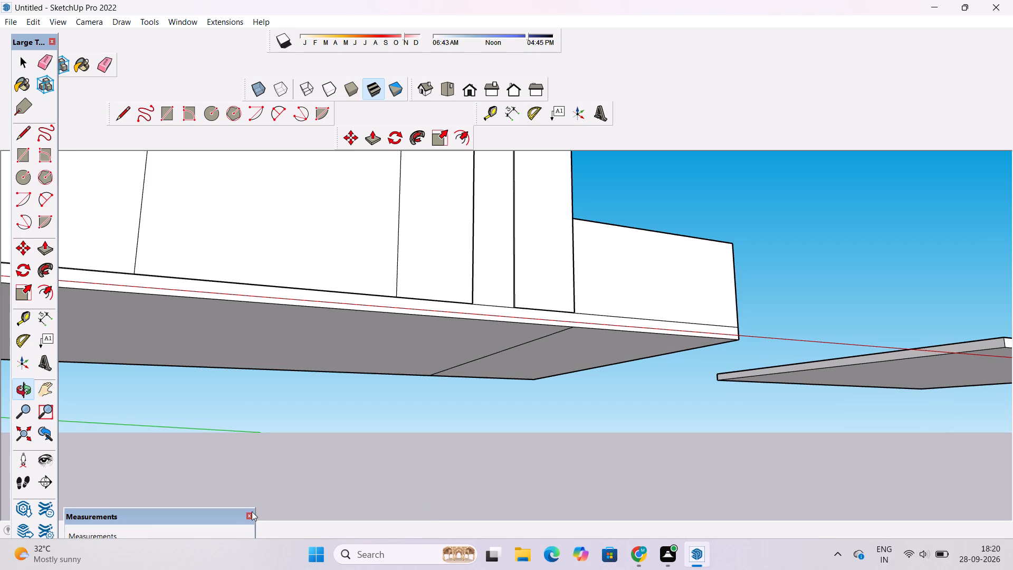
pyautogui.scroll(-1, 343, 441)
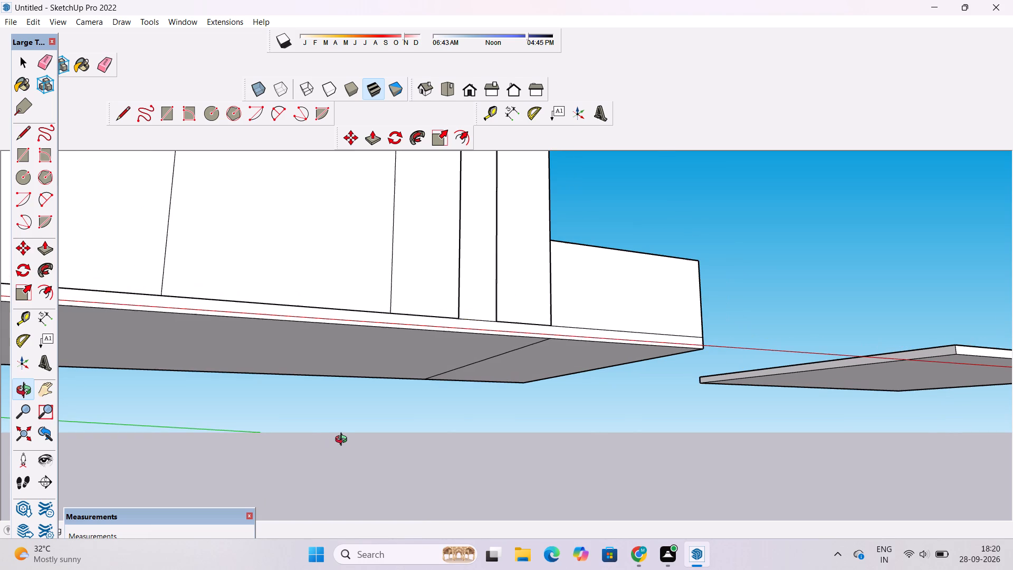
# Examine the ground-floor front wall, plinth and projecting slab from the front, the sides and below.
pyautogui.moveTo(343, 441); pyautogui.dragTo(329, 490)
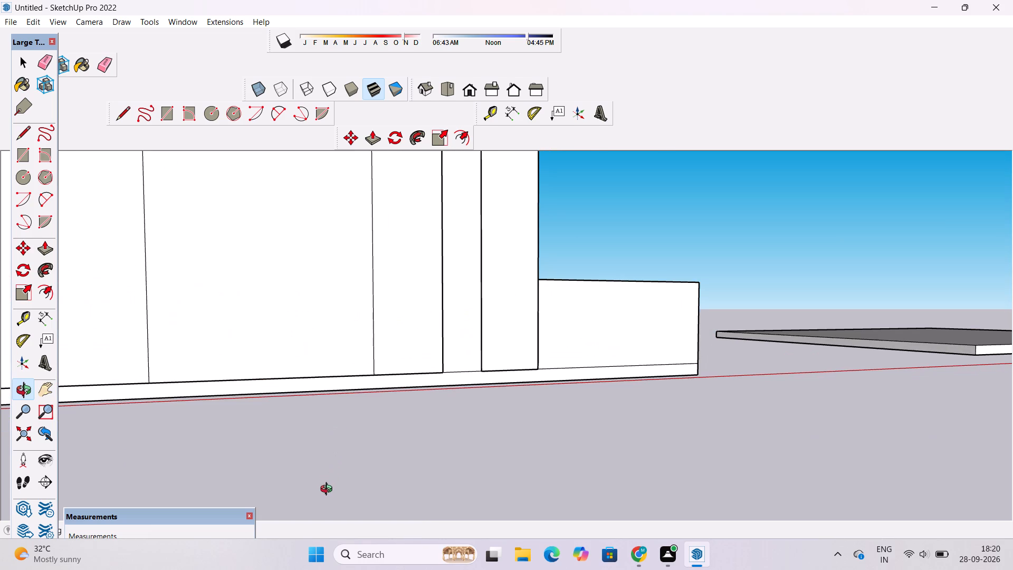
pyautogui.keyDown('shift'); pyautogui.moveTo(329, 490); pyautogui.dragTo(343, 488); pyautogui.keyUp('shift')
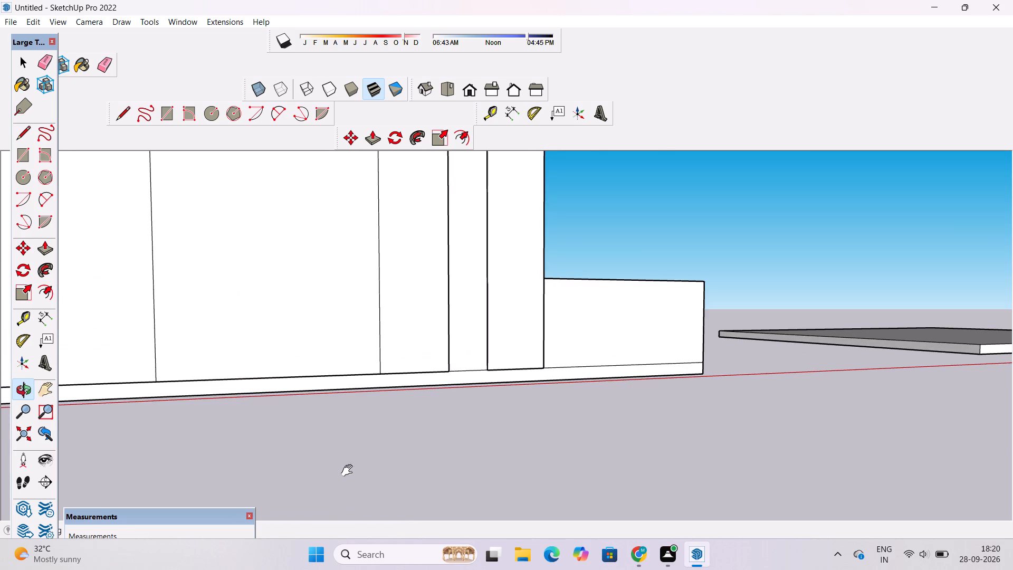
pyautogui.keyDown('shift'); pyautogui.moveTo(349, 471); pyautogui.dragTo(406, 514); pyautogui.keyUp('shift')
pyautogui.scroll(-5, 406, 514)
pyautogui.keyDown('shift'); pyautogui.scroll(-6, 421, 311); pyautogui.keyUp('shift')
pyautogui.keyDown('shift'); pyautogui.moveTo(311, 304); pyautogui.dragTo(488, 306); pyautogui.keyUp('shift')
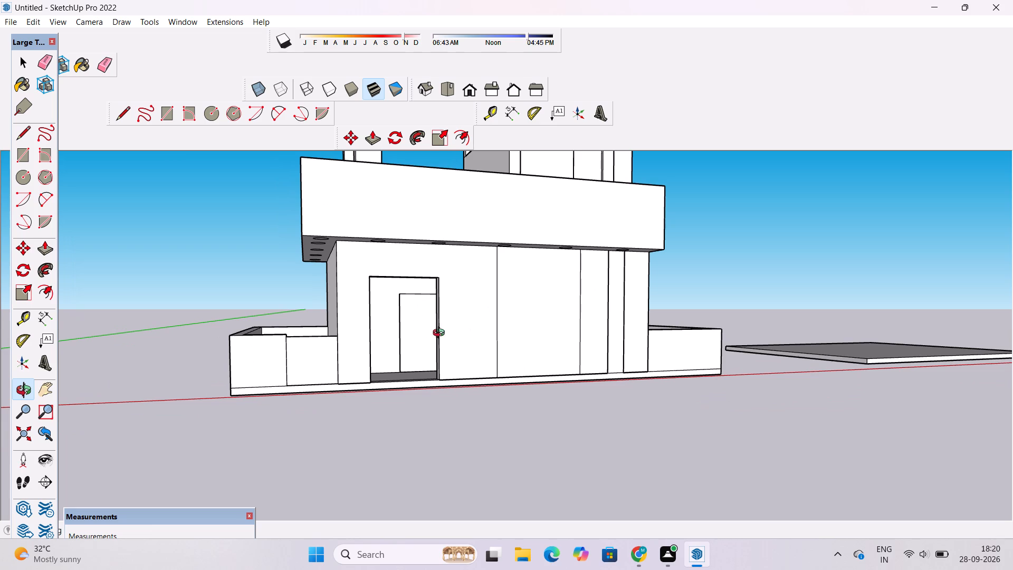
pyautogui.keyDown('shift'); pyautogui.moveTo(342, 376); pyautogui.dragTo(368, 379); pyautogui.keyUp('shift')
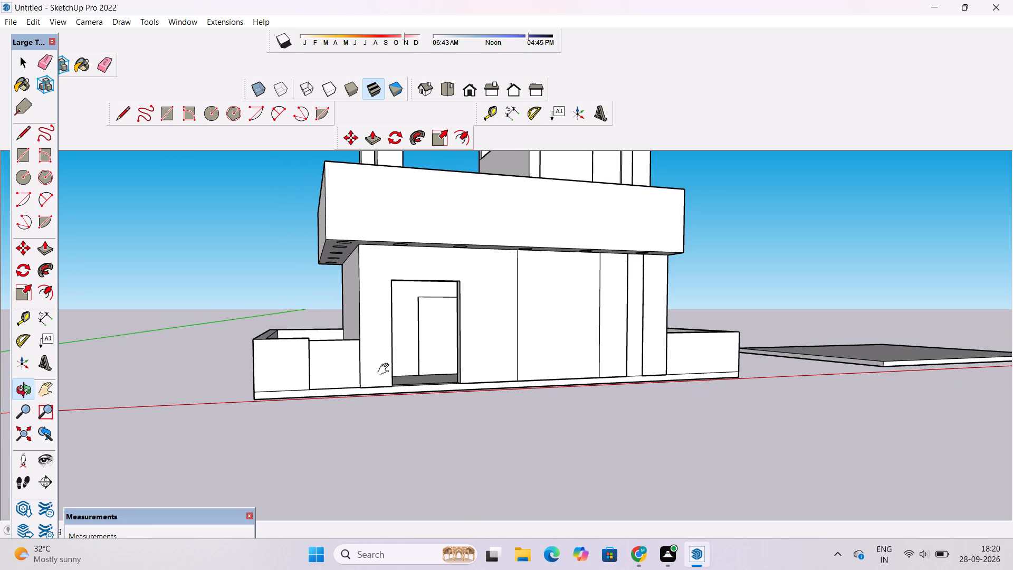
pyautogui.keyDown('shift'); pyautogui.click(386, 369); pyautogui.keyUp('shift')
pyautogui.moveTo(388, 375); pyautogui.dragTo(393, 386)
pyautogui.scroll(2, 395, 384)
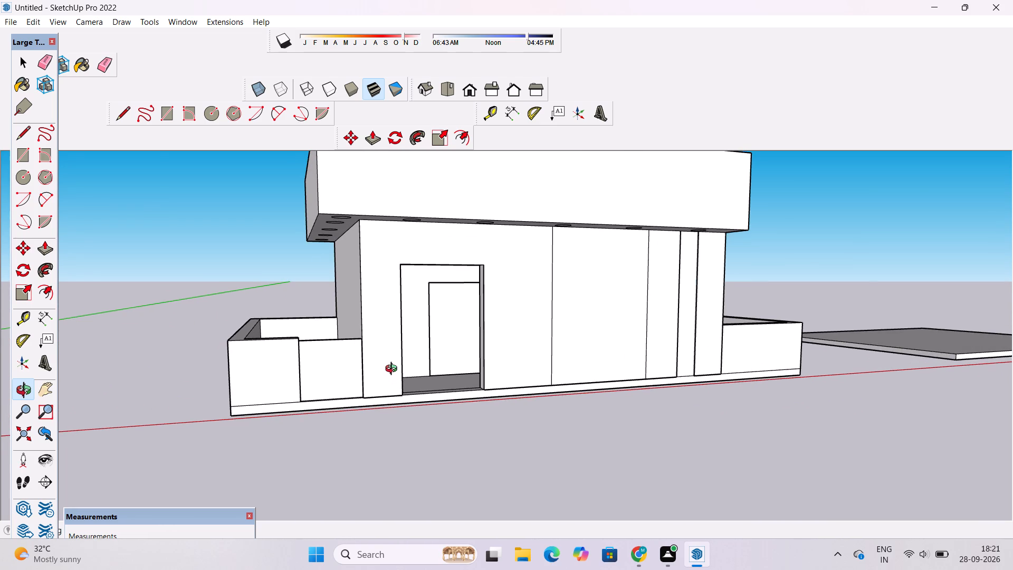
pyautogui.keyDown('shift'); pyautogui.moveTo(390, 366); pyautogui.dragTo(390, 374); pyautogui.keyUp('shift')
pyautogui.moveTo(345, 390); pyautogui.dragTo(530, 333)
pyautogui.moveTo(558, 331); pyautogui.dragTo(519, 342)
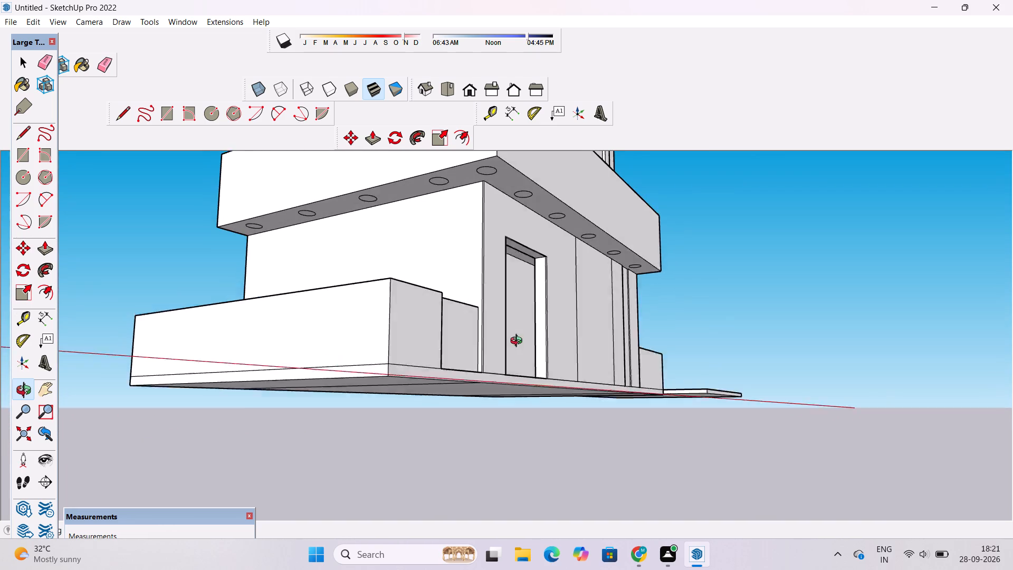
pyautogui.moveTo(519, 342); pyautogui.dragTo(518, 342)
pyautogui.scroll(-1, 452, 289)
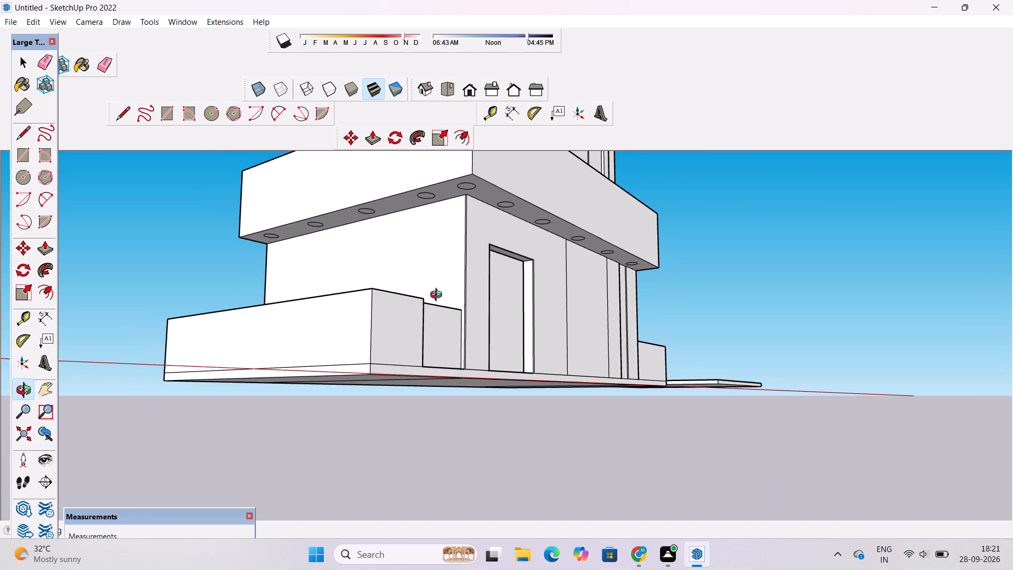
pyautogui.scroll(-3, 436, 297)
pyautogui.keyDown('shift'); pyautogui.moveTo(441, 262); pyautogui.dragTo(338, 305); pyautogui.keyUp('shift')
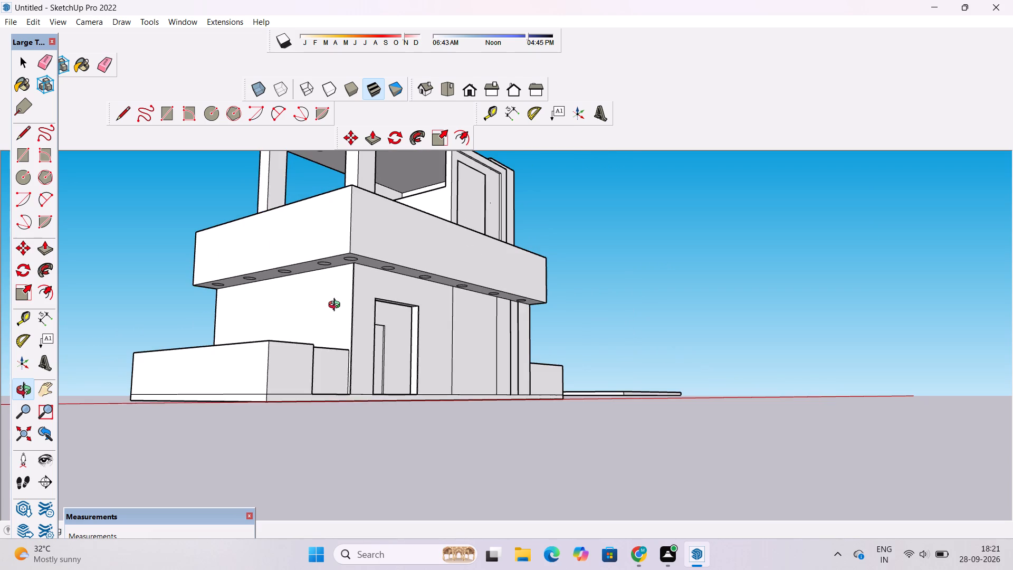
pyautogui.moveTo(490, 305); pyautogui.dragTo(423, 235)
pyautogui.scroll(4, 422, 241)
pyautogui.moveTo(596, 266); pyautogui.dragTo(275, 277)
pyautogui.scroll(-4, 272, 289)
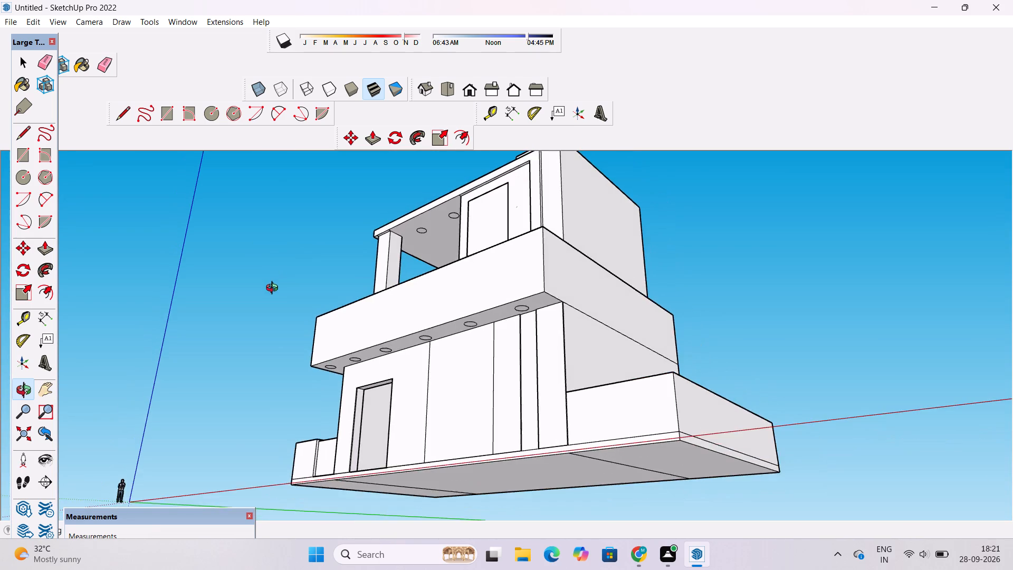
pyautogui.moveTo(324, 294); pyautogui.dragTo(491, 326)
pyautogui.scroll(-6, 514, 310)
pyautogui.moveTo(514, 305); pyautogui.dragTo(524, 465)
# Examine the upper floor's front wall panel, columns and roof from several angles.
pyautogui.scroll(7, 475, 242)
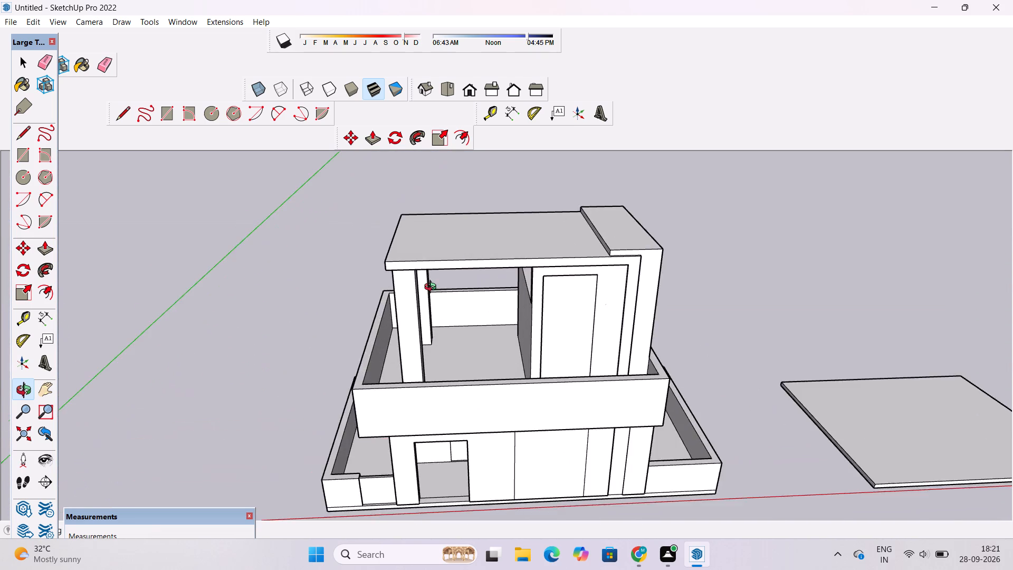
pyautogui.scroll(3, 433, 288)
pyautogui.moveTo(543, 350); pyautogui.dragTo(562, 222)
pyautogui.keyDown('shift'); pyautogui.moveTo(601, 229); pyautogui.dragTo(360, 332); pyautogui.keyUp('shift')
pyautogui.keyDown('shift'); pyautogui.moveTo(358, 349); pyautogui.dragTo(481, 316); pyautogui.keyUp('shift')
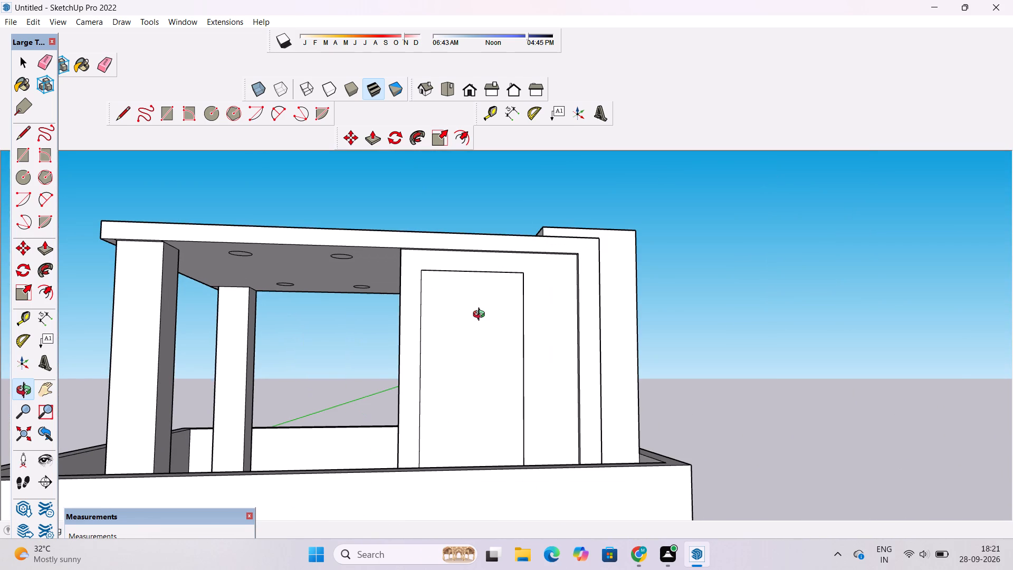
pyautogui.keyDown('shift'); pyautogui.moveTo(481, 316); pyautogui.dragTo(490, 300); pyautogui.keyUp('shift')
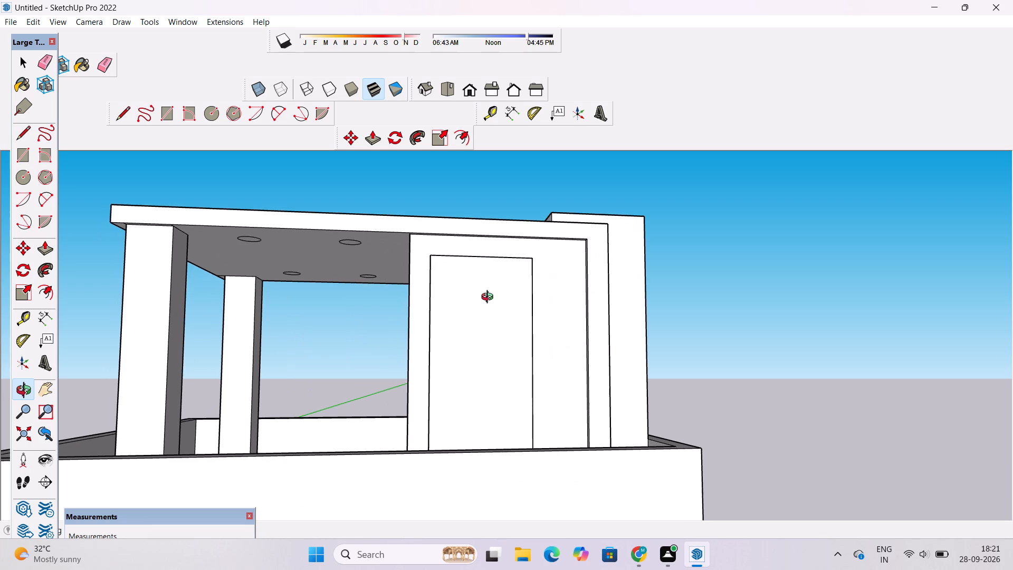
pyautogui.scroll(-2, 490, 298)
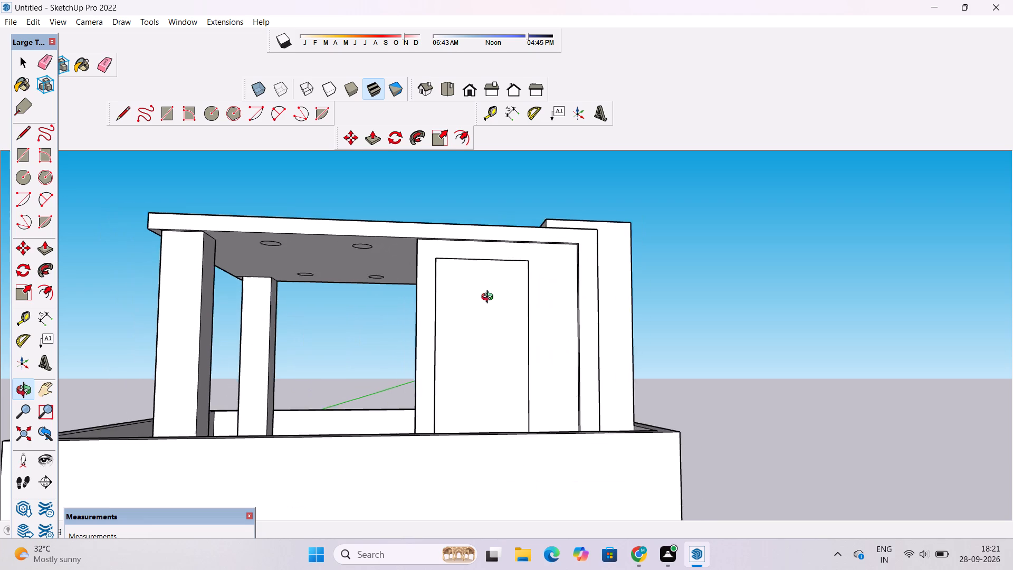
pyautogui.scroll(-2, 490, 298)
pyautogui.scroll(4, 490, 298)
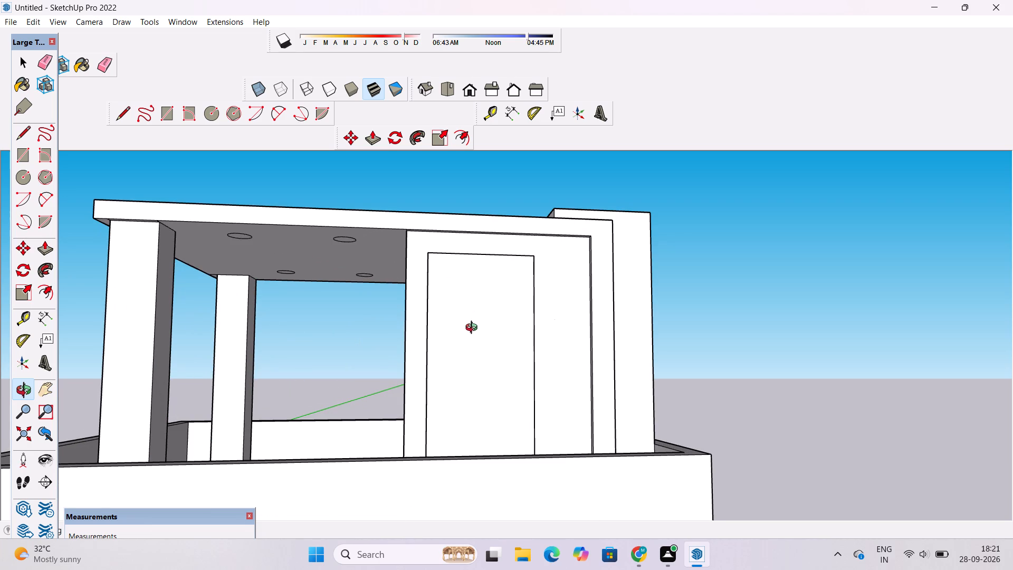
pyautogui.keyDown('shift'); pyautogui.moveTo(474, 329); pyautogui.dragTo(467, 282); pyautogui.keyUp('shift')
pyautogui.moveTo(467, 282); pyautogui.dragTo(572, 364)
pyautogui.keyDown('shift'); pyautogui.moveTo(572, 365); pyautogui.dragTo(564, 318); pyautogui.keyUp('shift')
pyautogui.moveTo(586, 325); pyautogui.dragTo(419, 333)
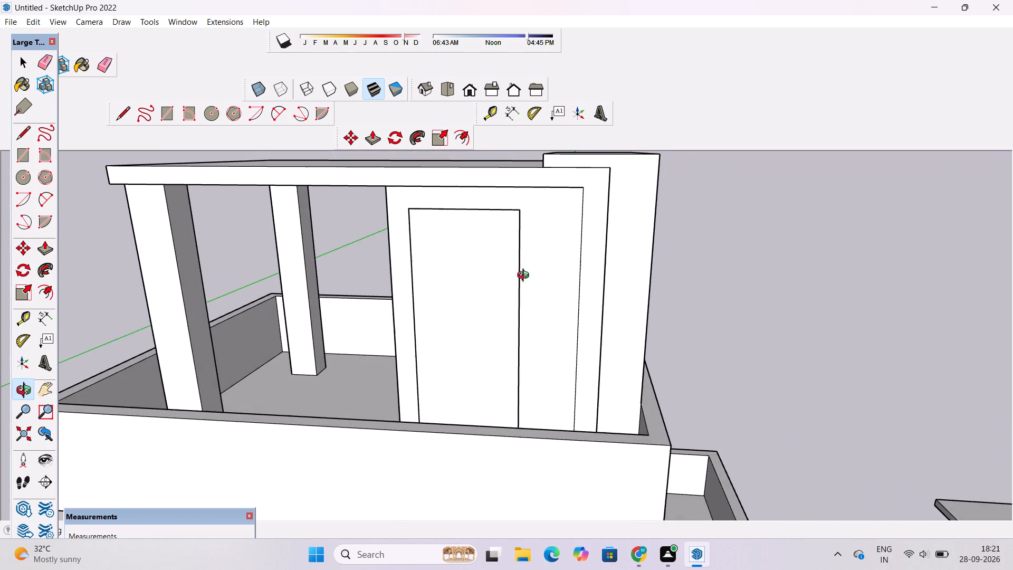
pyautogui.scroll(2, 541, 254)
pyautogui.keyDown('shift'); pyautogui.moveTo(549, 244); pyautogui.dragTo(480, 394); pyautogui.keyUp('shift')
pyautogui.scroll(3, 529, 303)
pyautogui.moveTo(525, 320); pyautogui.dragTo(533, 271)
pyautogui.moveTo(533, 271); pyautogui.dragTo(550, 399)
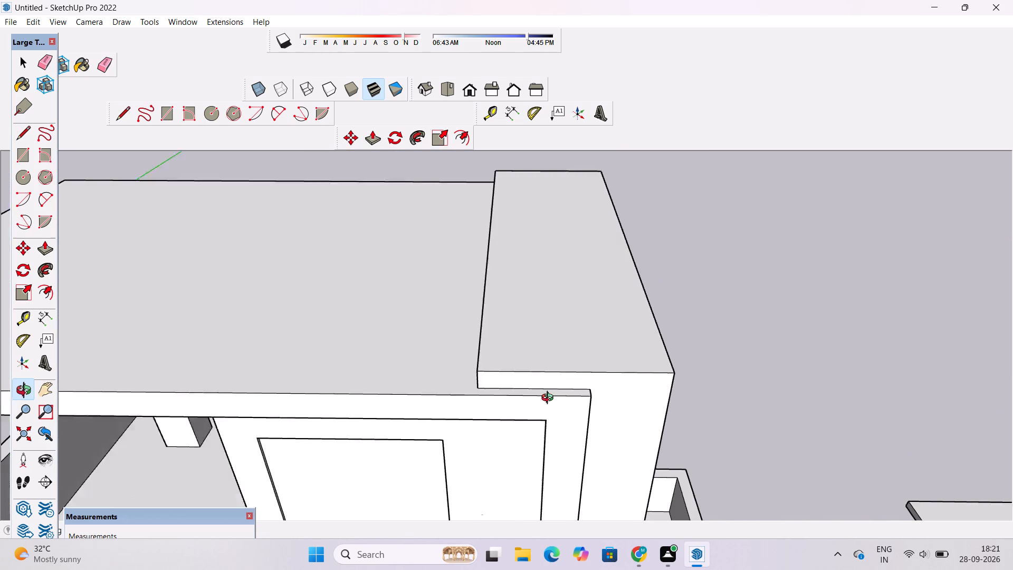
pyautogui.moveTo(550, 399); pyautogui.dragTo(550, 414)
pyautogui.moveTo(549, 412); pyautogui.dragTo(582, 260)
pyautogui.scroll(-6, 582, 260)
pyautogui.keyDown('shift'); pyautogui.moveTo(569, 351); pyautogui.dragTo(543, 272); pyautogui.keyUp('shift')
pyautogui.moveTo(539, 310); pyautogui.dragTo(502, 313)
pyautogui.moveTo(496, 327); pyautogui.dragTo(497, 289)
pyautogui.moveTo(489, 338); pyautogui.dragTo(505, 305)
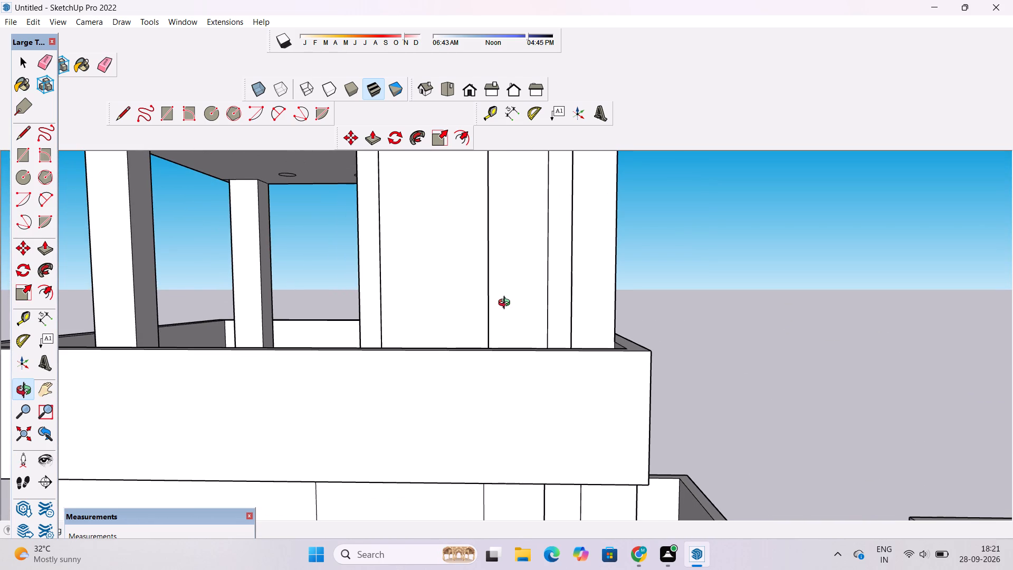
pyautogui.moveTo(508, 336); pyautogui.dragTo(506, 290)
pyautogui.moveTo(506, 290); pyautogui.dragTo(542, 326)
pyautogui.scroll(-5, 546, 319)
pyautogui.moveTo(546, 319); pyautogui.dragTo(716, 384)
pyautogui.moveTo(610, 344); pyautogui.dragTo(524, 353)
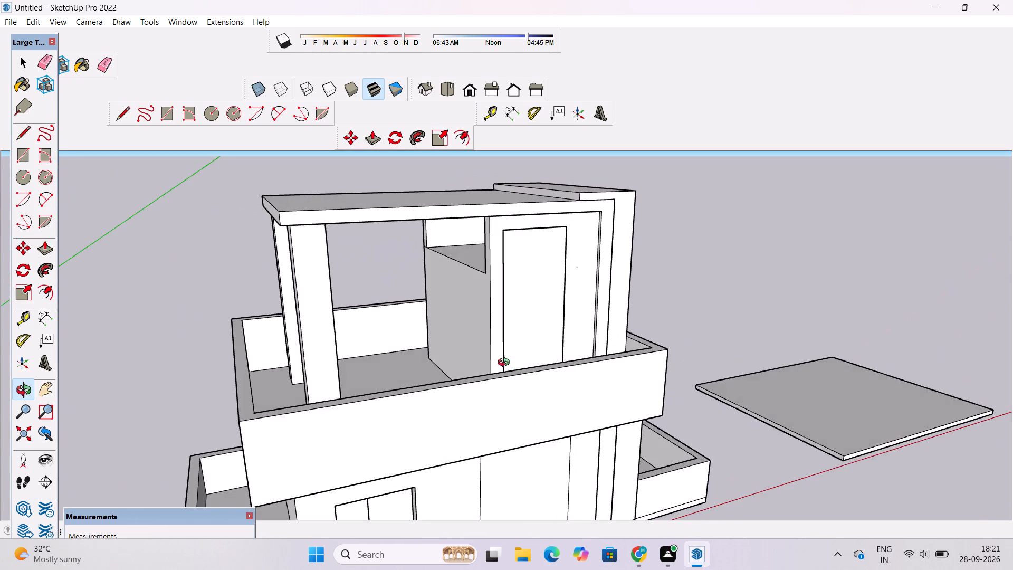
# Examine the ground-floor front wall and its vertical divisions between the doorway and the far corner.
pyautogui.moveTo(505, 365); pyautogui.dragTo(498, 326)
pyautogui.moveTo(552, 336); pyautogui.dragTo(506, 343)
pyautogui.moveTo(498, 355); pyautogui.dragTo(504, 300)
pyautogui.moveTo(524, 381); pyautogui.dragTo(511, 278)
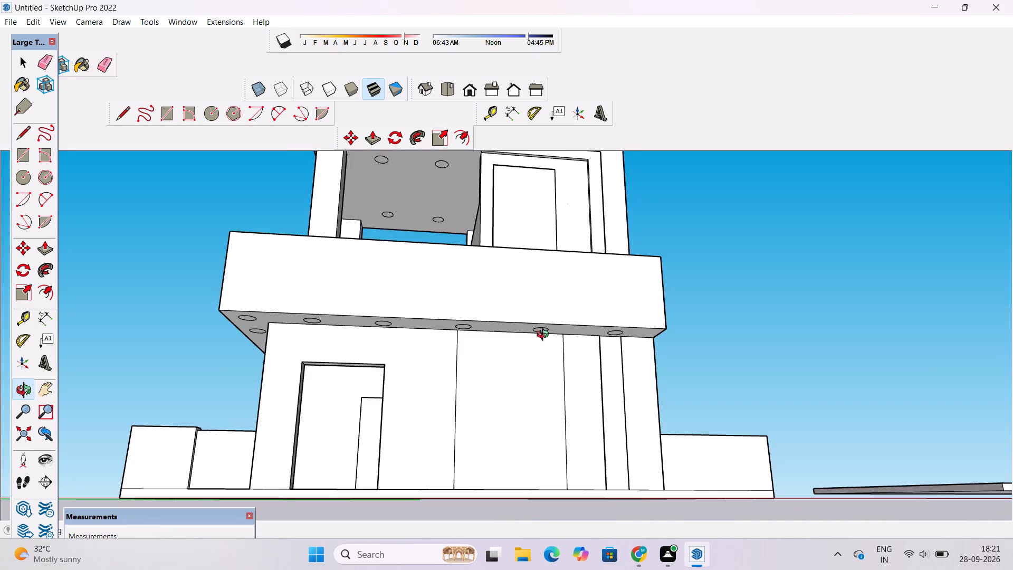
pyautogui.moveTo(543, 338); pyautogui.dragTo(473, 336)
pyautogui.scroll(7, 489, 358)
pyautogui.moveTo(608, 338); pyautogui.dragTo(352, 303)
pyautogui.scroll(-5, 352, 303)
pyautogui.moveTo(340, 351); pyautogui.dragTo(475, 398)
pyautogui.moveTo(472, 414); pyautogui.dragTo(476, 358)
pyautogui.moveTo(485, 378); pyautogui.dragTo(546, 348)
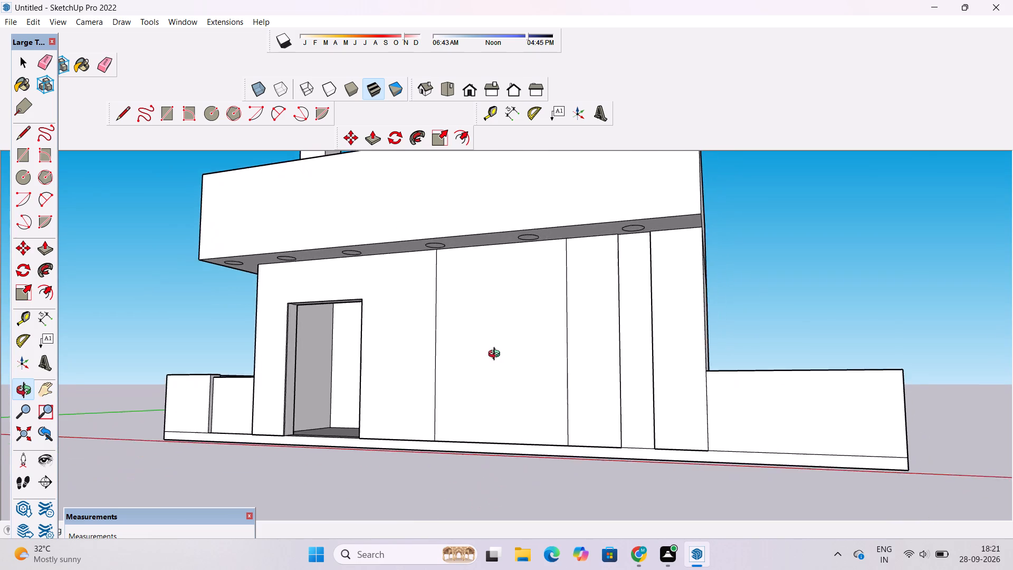
pyautogui.moveTo(492, 363); pyautogui.dragTo(560, 363)
pyautogui.keyDown('shift'); pyautogui.moveTo(544, 341); pyautogui.dragTo(453, 339); pyautogui.keyUp('shift')
pyautogui.moveTo(460, 341); pyautogui.dragTo(490, 355)
pyautogui.scroll(2, 489, 354)
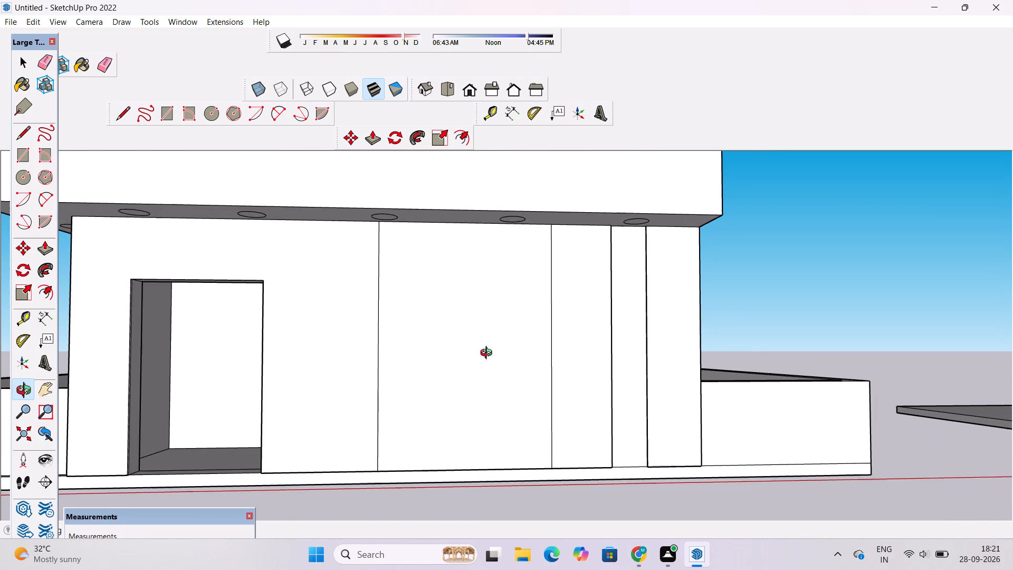
pyautogui.keyDown('shift'); pyautogui.moveTo(480, 354); pyautogui.dragTo(421, 372); pyautogui.keyUp('shift')
pyautogui.moveTo(419, 372); pyautogui.dragTo(423, 382)
pyautogui.moveTo(423, 383); pyautogui.dragTo(442, 397)
pyautogui.moveTo(442, 398); pyautogui.dragTo(447, 400)
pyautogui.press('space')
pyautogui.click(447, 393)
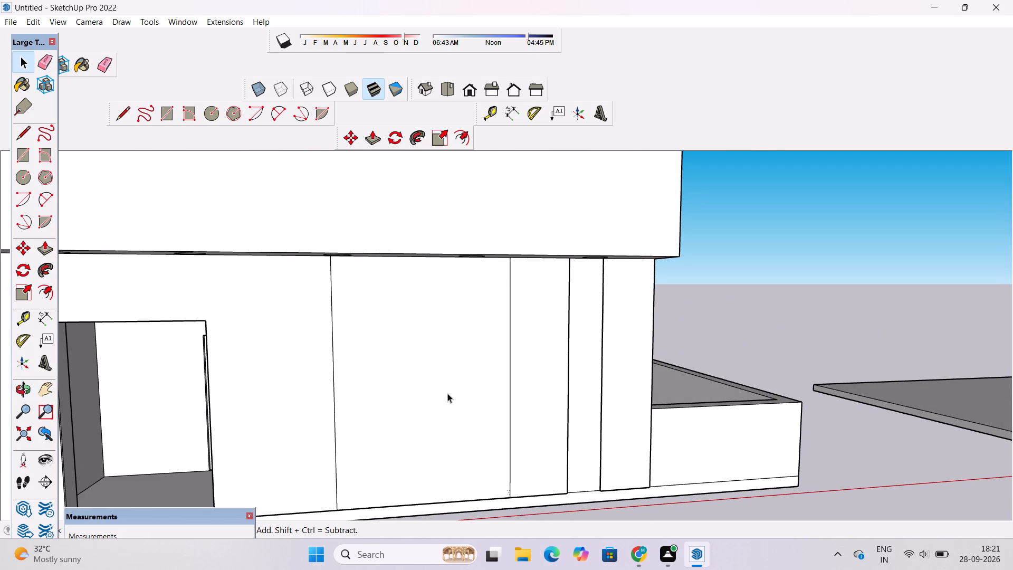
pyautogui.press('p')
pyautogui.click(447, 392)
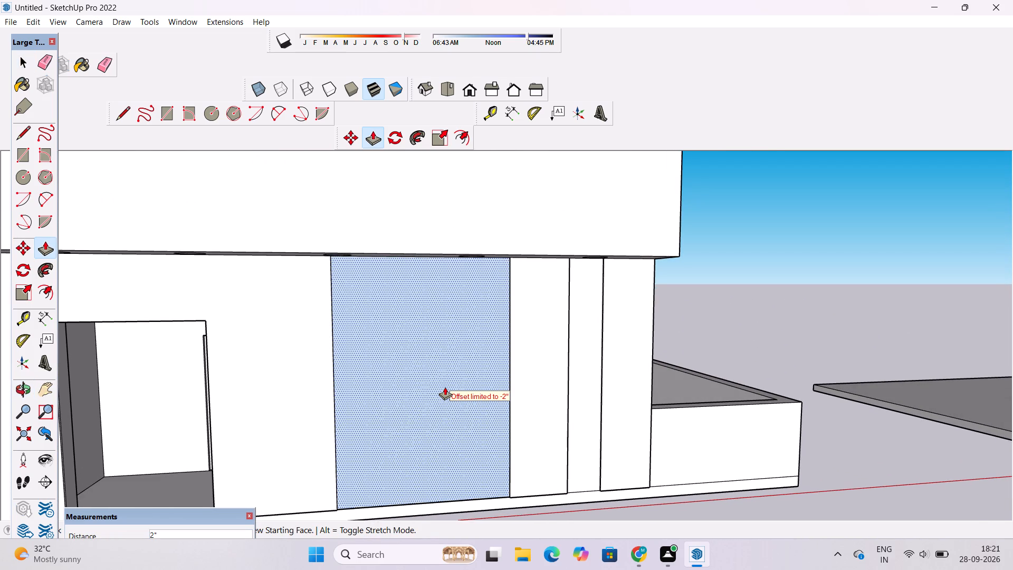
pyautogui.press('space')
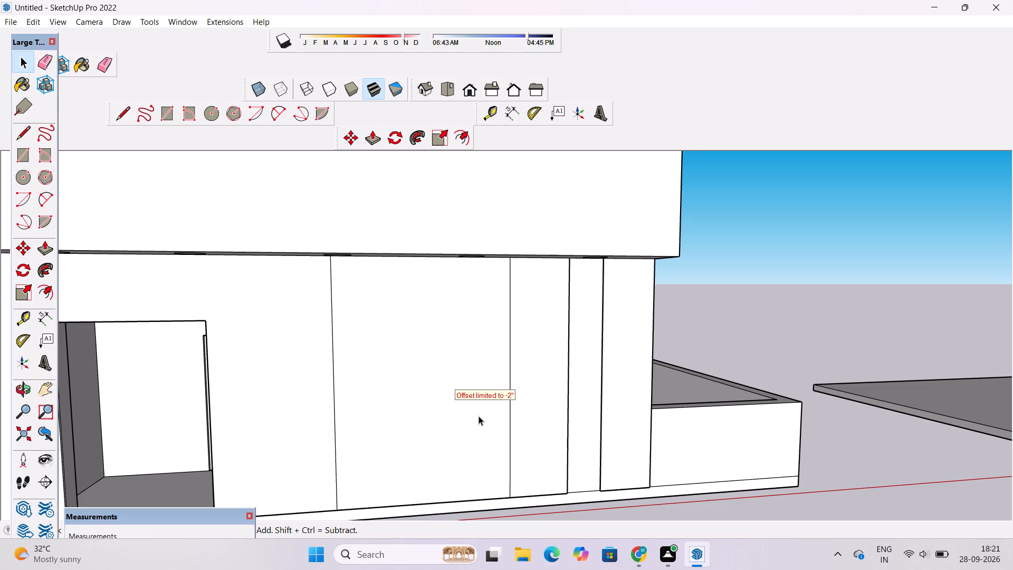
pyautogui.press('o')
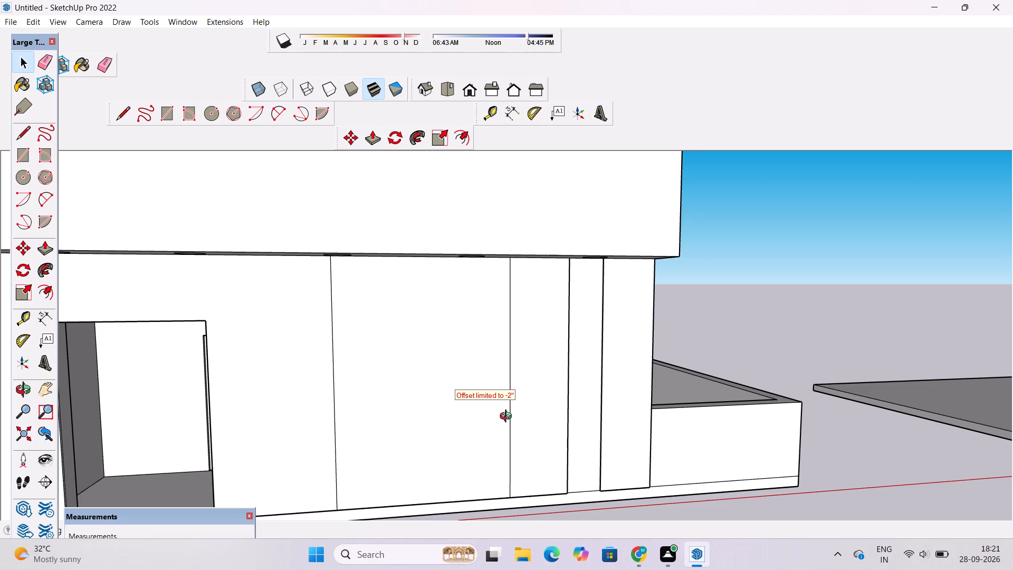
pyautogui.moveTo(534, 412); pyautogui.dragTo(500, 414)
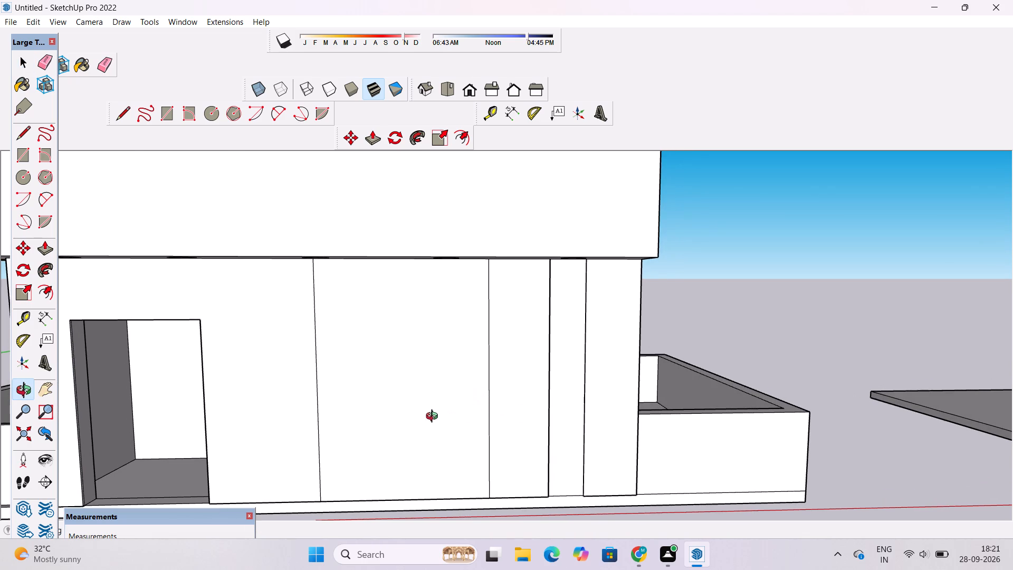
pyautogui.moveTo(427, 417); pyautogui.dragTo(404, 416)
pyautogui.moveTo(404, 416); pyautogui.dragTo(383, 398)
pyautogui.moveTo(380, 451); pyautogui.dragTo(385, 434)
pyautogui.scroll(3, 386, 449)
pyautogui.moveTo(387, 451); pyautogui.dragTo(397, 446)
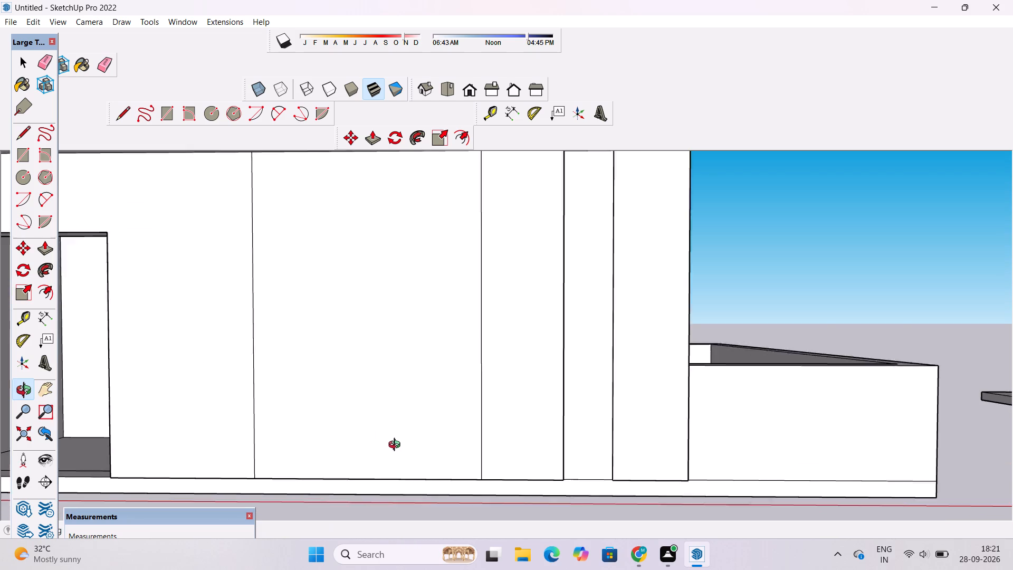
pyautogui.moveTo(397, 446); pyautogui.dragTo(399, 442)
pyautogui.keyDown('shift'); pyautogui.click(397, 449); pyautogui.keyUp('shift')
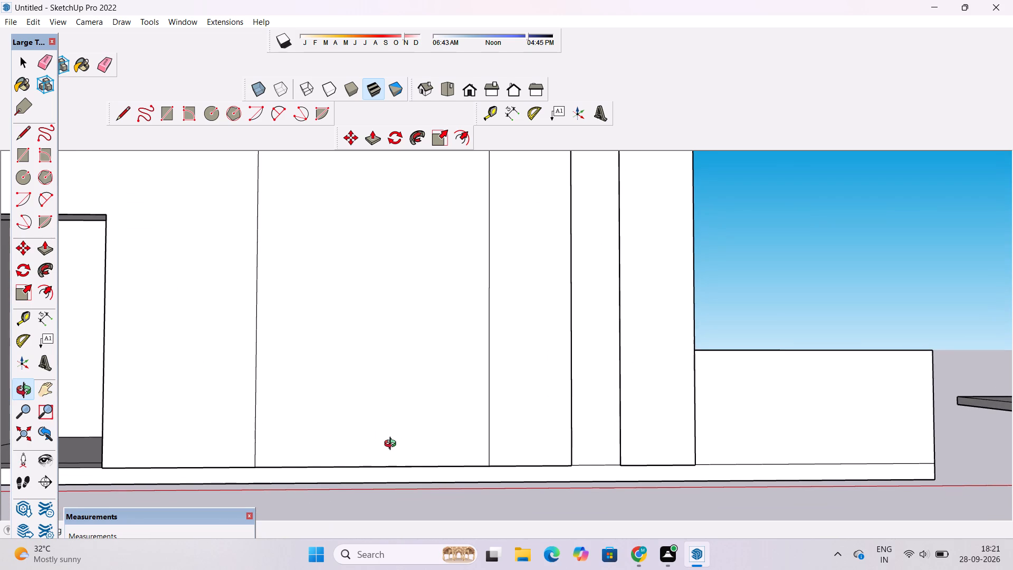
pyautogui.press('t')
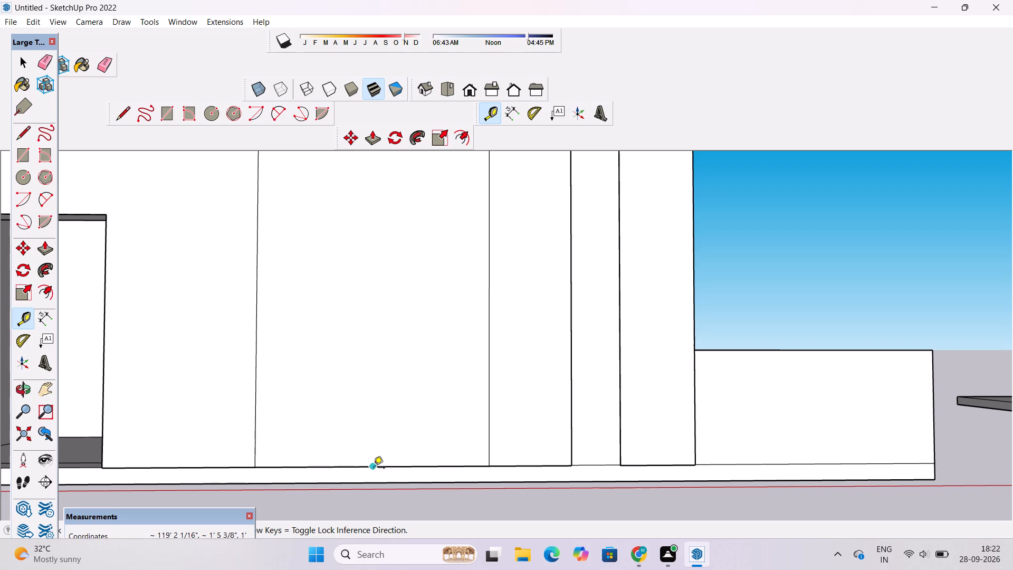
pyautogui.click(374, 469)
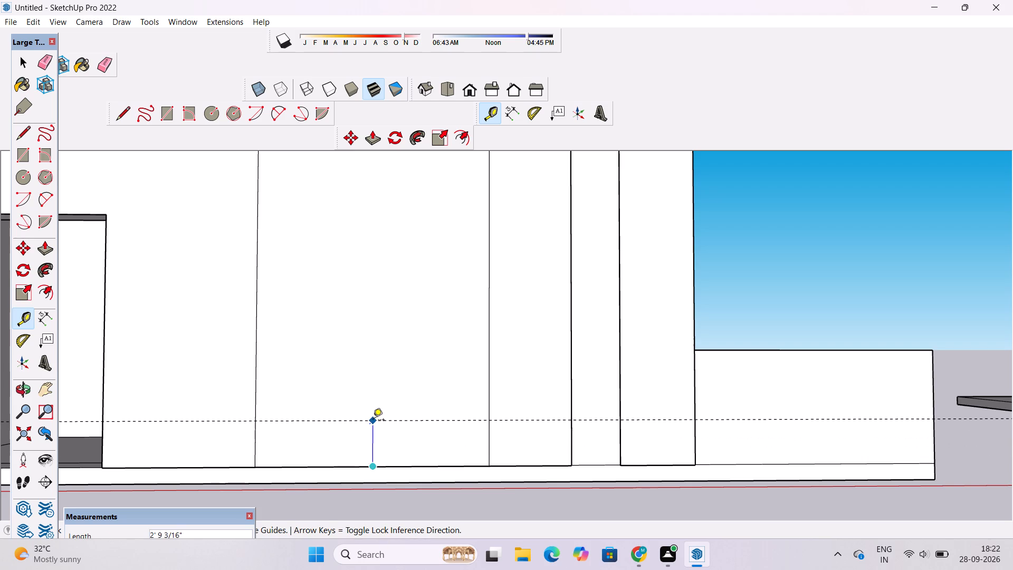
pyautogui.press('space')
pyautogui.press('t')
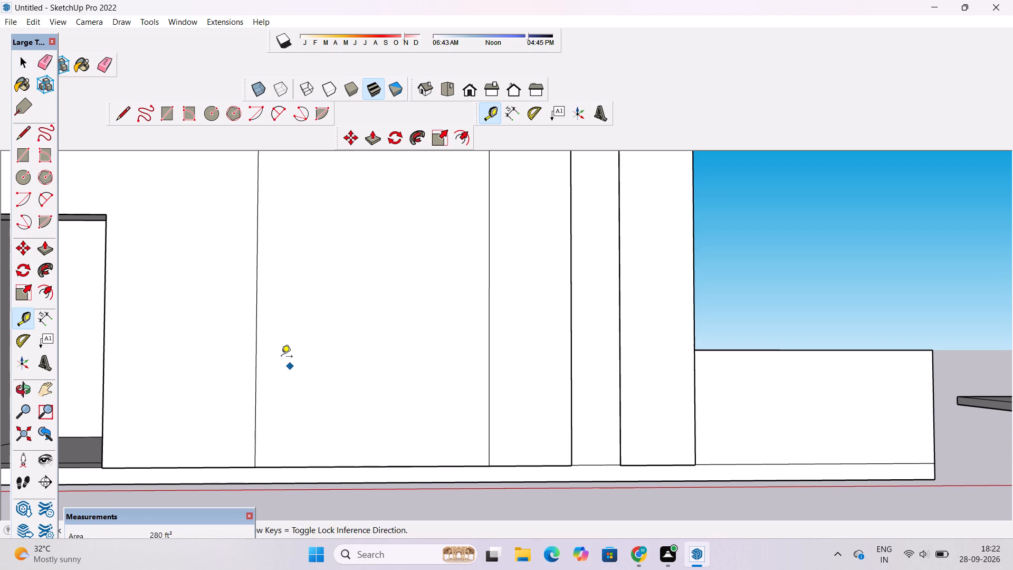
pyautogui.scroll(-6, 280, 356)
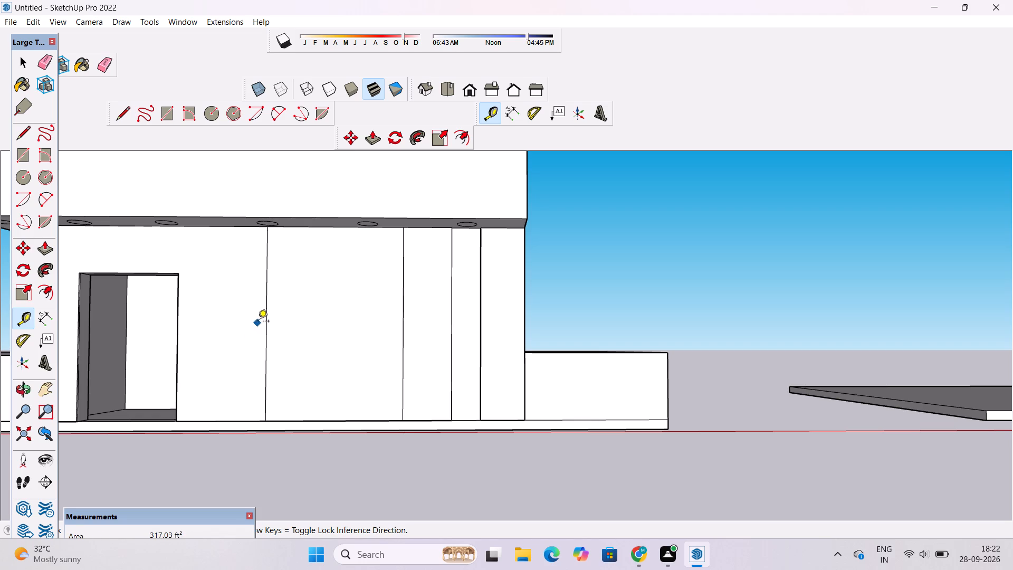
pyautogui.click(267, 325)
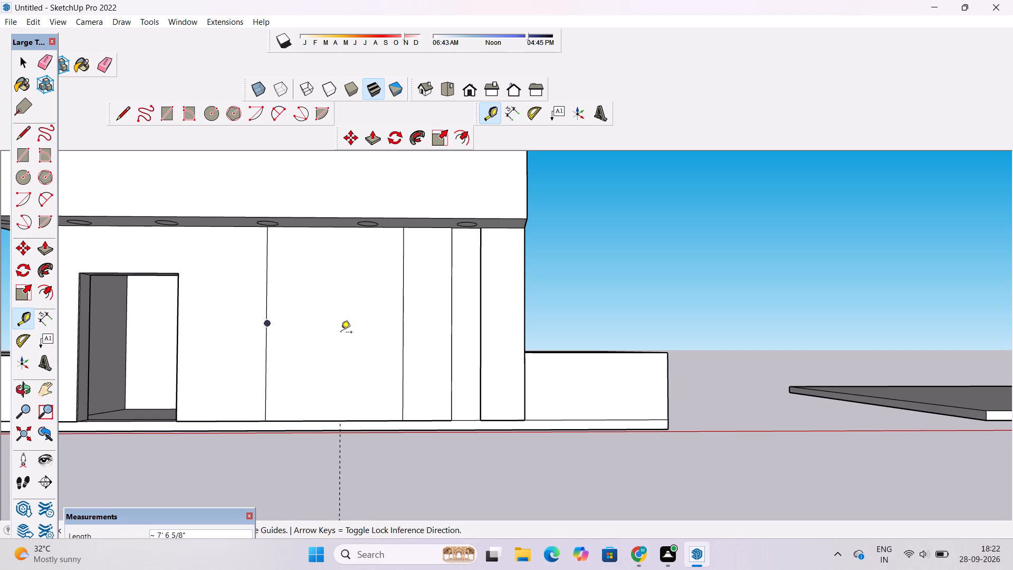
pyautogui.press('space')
# Place a vertical guide at the middle of the wide ground-floor front wall panel, 7' from its edge farther from the doorway.
pyautogui.press('t')
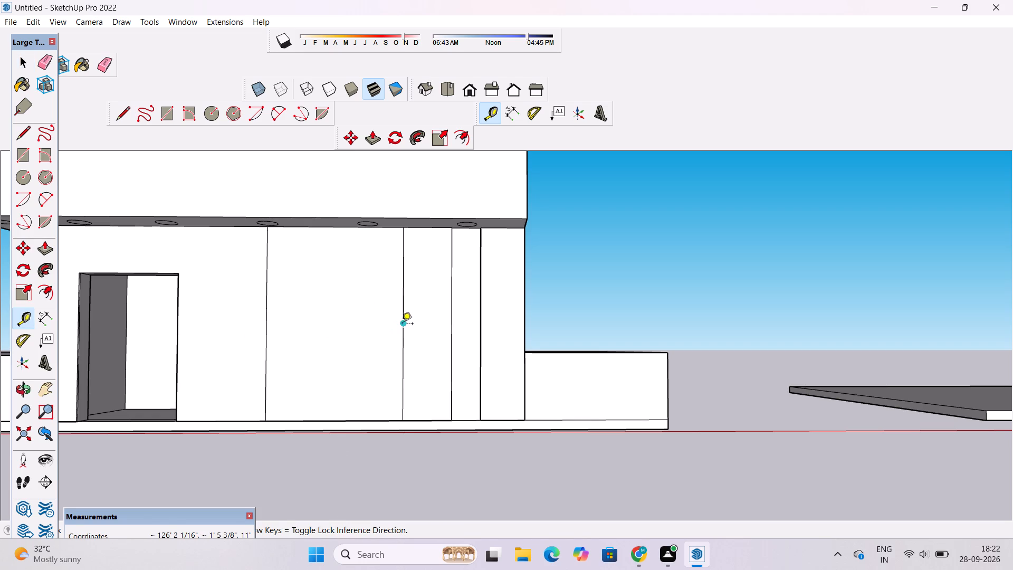
pyautogui.click(402, 325)
pyautogui.click(335, 228)
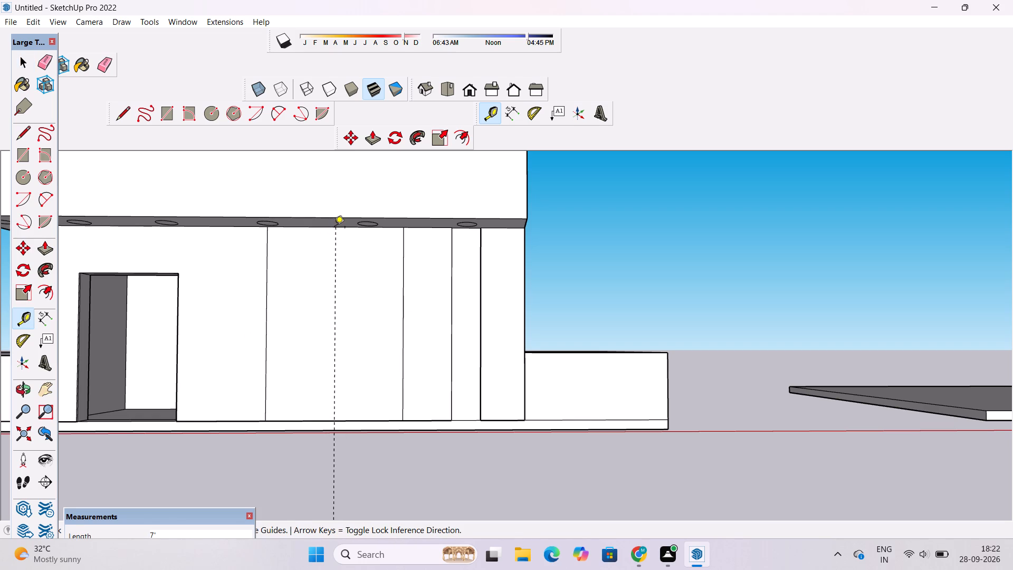
# Draw a rectangle about 4' 7" wide and 4' tall across the guide near the top of the wide ground-floor wall panel.
pyautogui.press('space')
pyautogui.press('l')
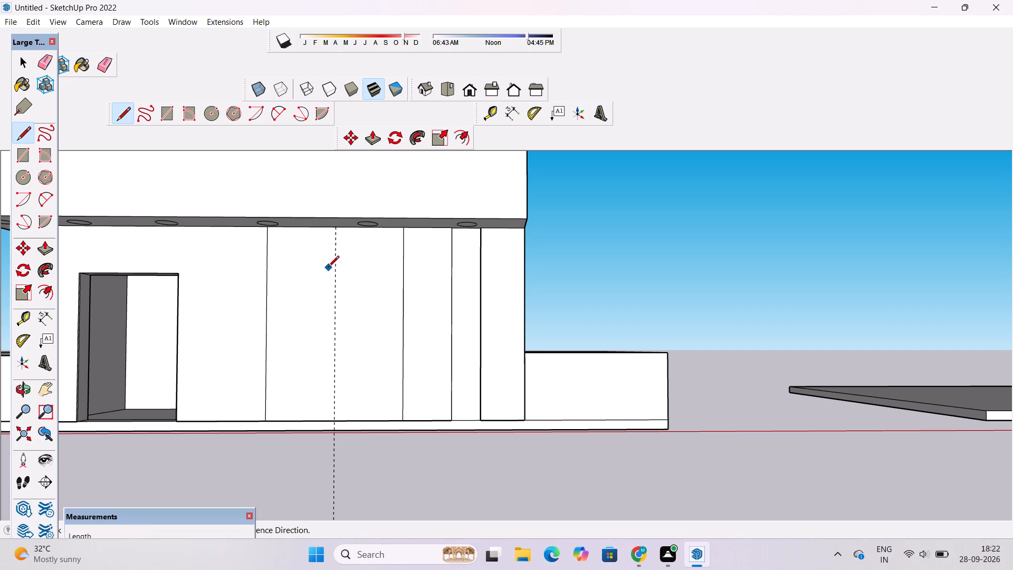
pyautogui.press('space')
pyautogui.write('o')
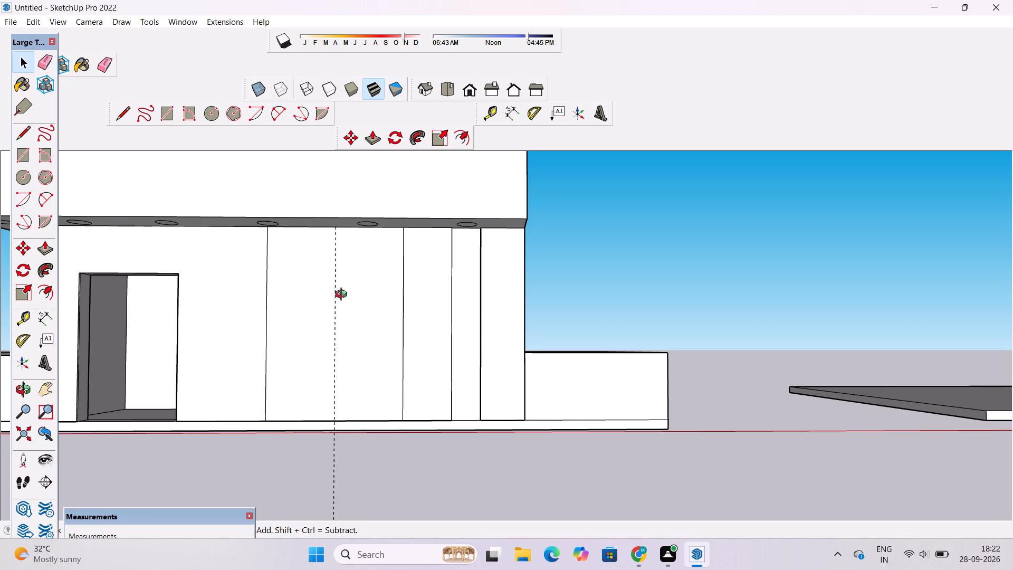
pyautogui.moveTo(343, 296); pyautogui.dragTo(318, 387)
pyautogui.scroll(3, 318, 397)
pyautogui.moveTo(319, 398); pyautogui.dragTo(339, 319)
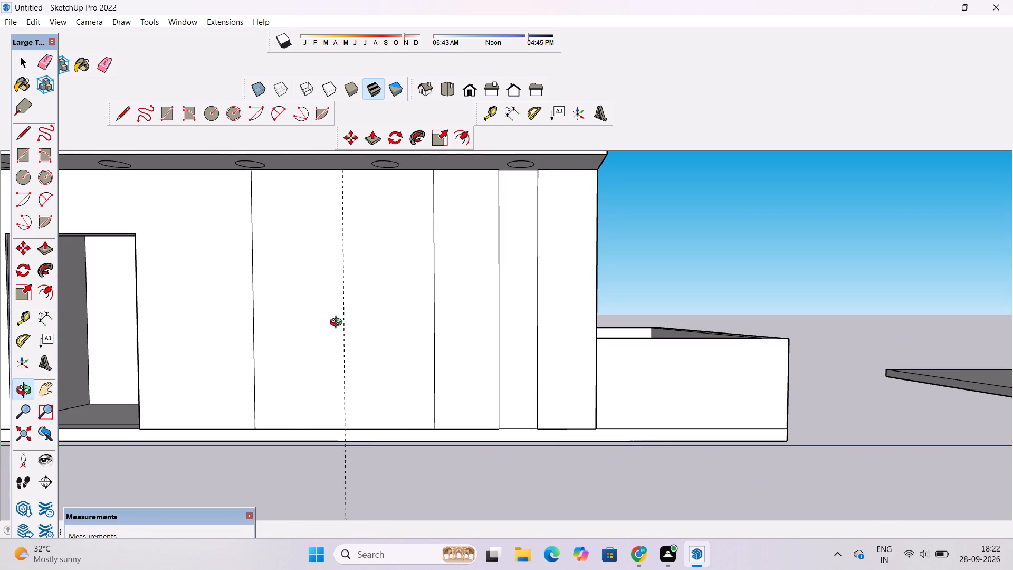
pyautogui.moveTo(338, 324); pyautogui.dragTo(352, 324)
pyautogui.moveTo(353, 324); pyautogui.dragTo(373, 335)
pyautogui.moveTo(368, 345); pyautogui.dragTo(355, 354)
pyautogui.press('e')
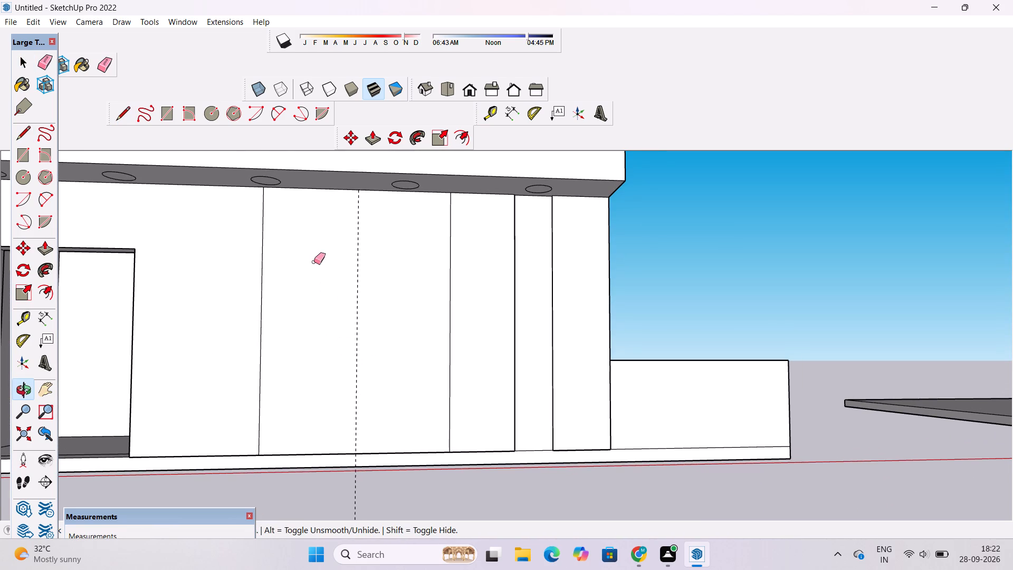
pyautogui.scroll(1, 310, 221)
pyautogui.press('r')
pyautogui.scroll(-2, 310, 221)
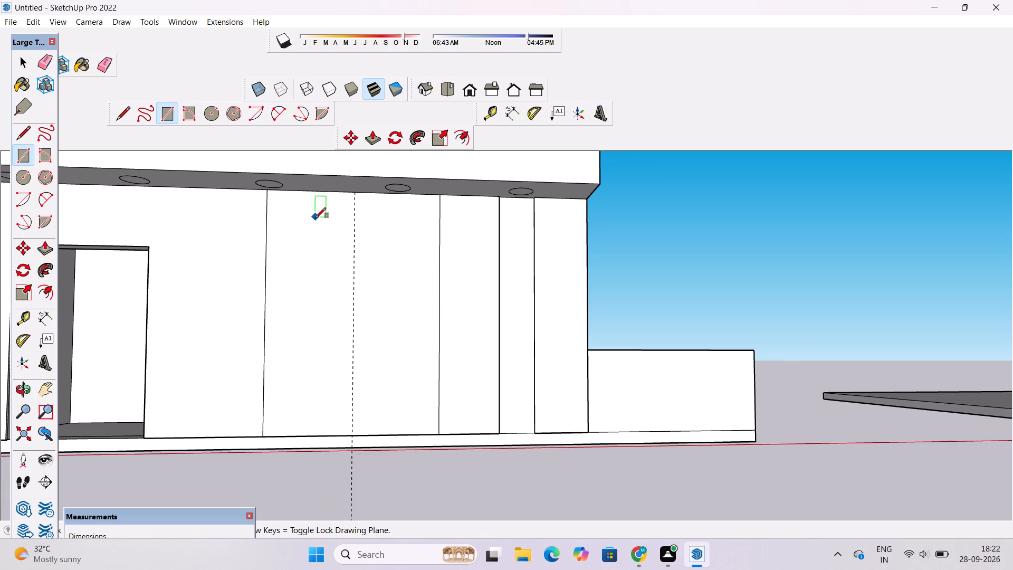
pyautogui.scroll(-2, 316, 219)
pyautogui.scroll(3, 321, 223)
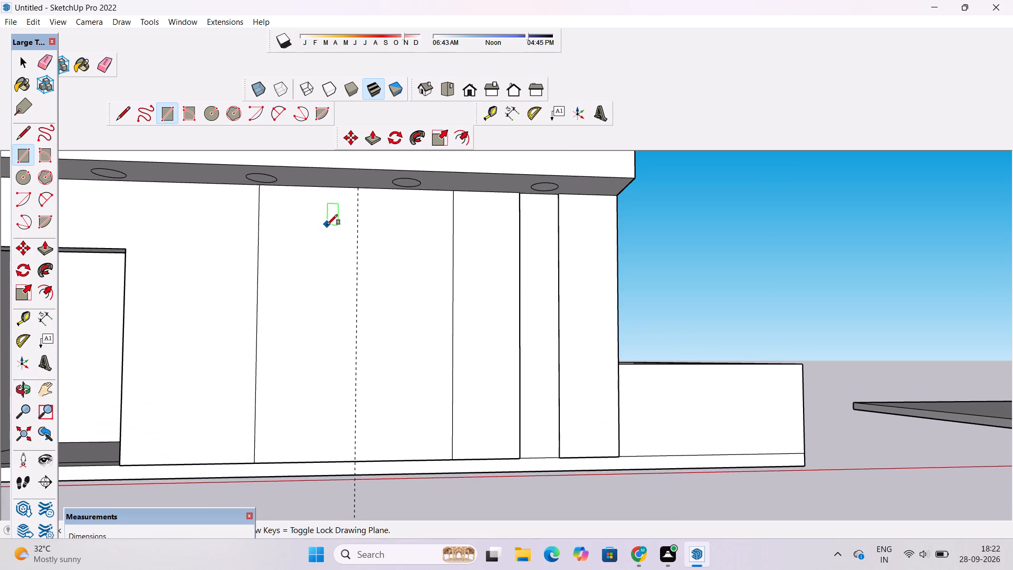
pyautogui.click(326, 224)
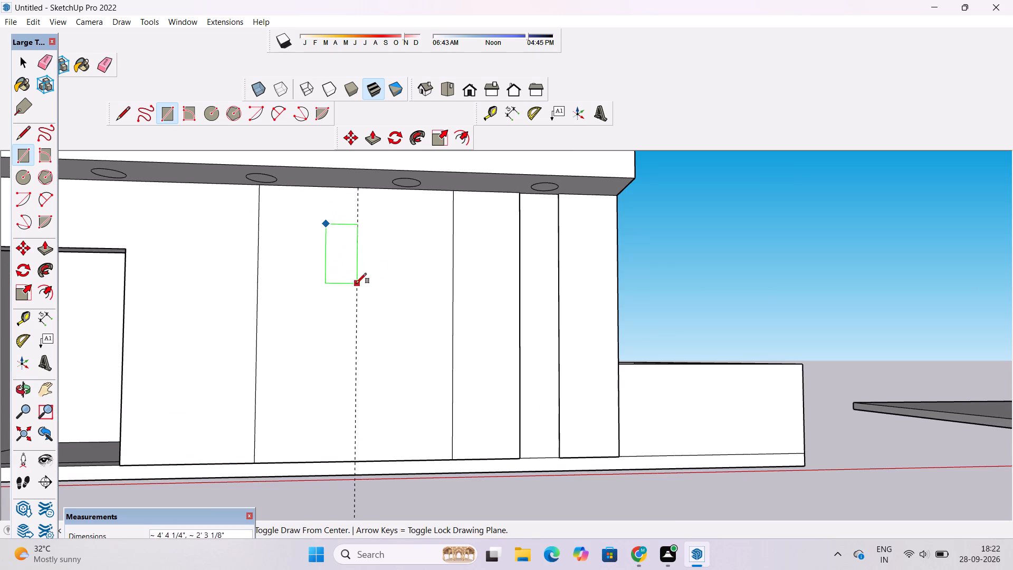
pyautogui.click(389, 279)
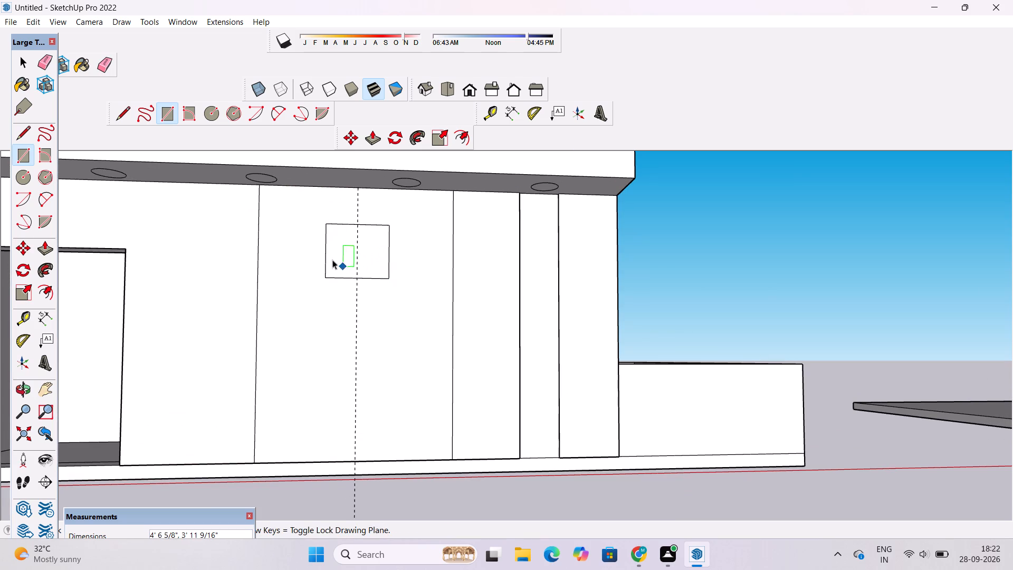
pyautogui.press('space')
pyautogui.press('space')
pyautogui.press('space')
pyautogui.press('space')
pyautogui.press('space')
pyautogui.press('space')
pyautogui.press('space')
pyautogui.press('space')
pyautogui.press('space')
pyautogui.press('space')
# Examine the ground-floor front wall and the placement of its rectangle from several angles.
pyautogui.scroll(-2, 269, 195)
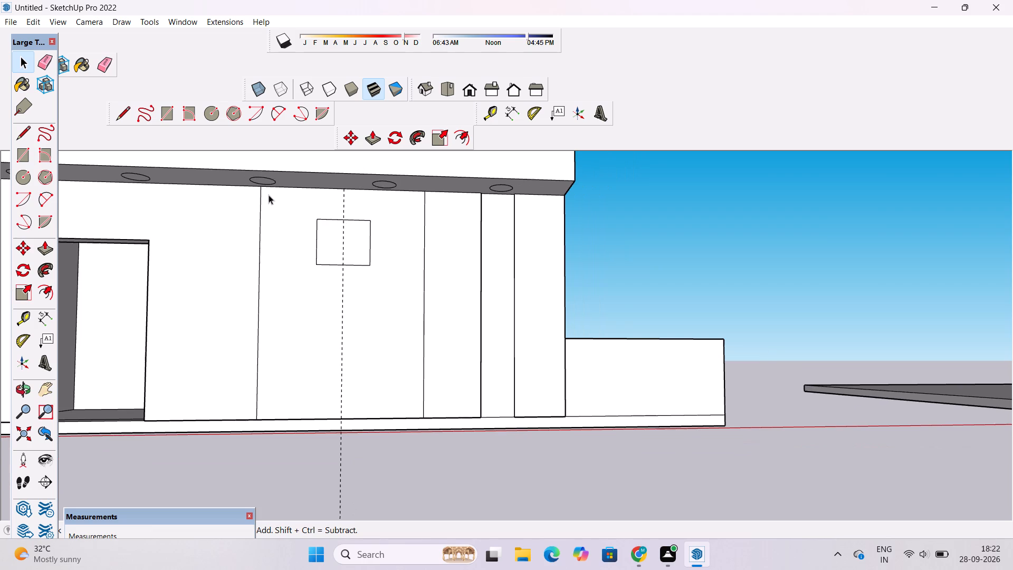
pyautogui.press('o')
pyautogui.scroll(-2, 278, 242)
pyautogui.keyDown('shift'); pyautogui.moveTo(391, 294); pyautogui.dragTo(328, 288); pyautogui.keyUp('shift')
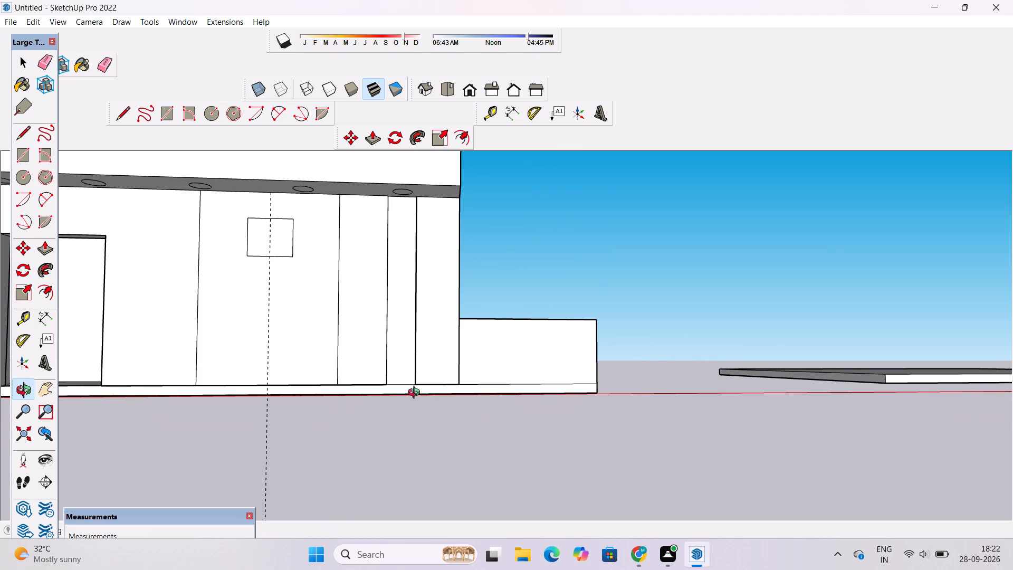
pyautogui.keyDown('shift'); pyautogui.moveTo(369, 405); pyautogui.dragTo(421, 377); pyautogui.keyUp('shift')
pyautogui.moveTo(422, 369); pyautogui.dragTo(389, 431)
pyautogui.moveTo(202, 309); pyautogui.dragTo(323, 315)
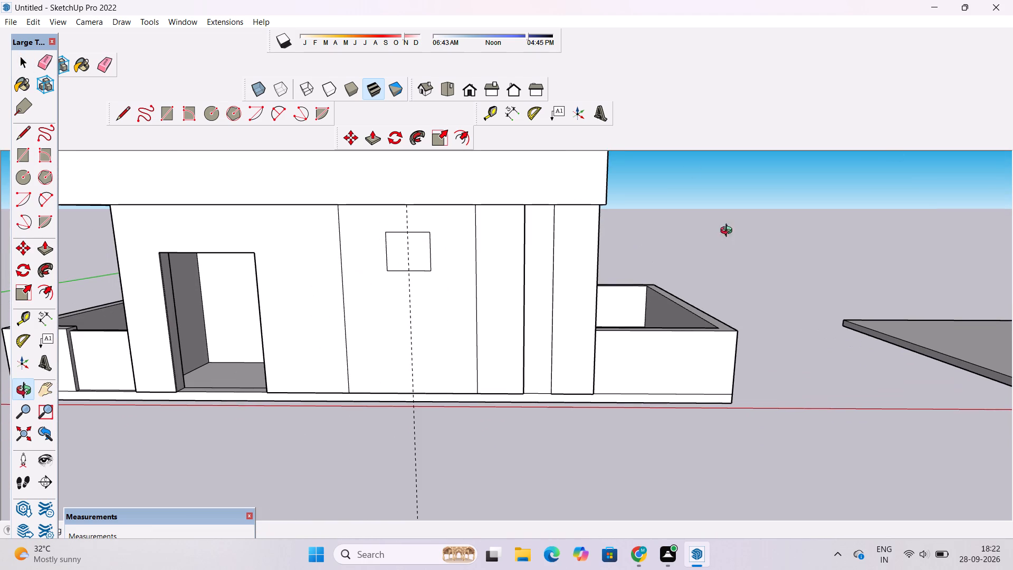
pyautogui.keyDown('shift'); pyautogui.click(483, 299); pyautogui.keyUp('shift')
pyautogui.keyDown('shift'); pyautogui.moveTo(454, 360); pyautogui.dragTo(494, 300); pyautogui.keyUp('shift')
pyautogui.moveTo(484, 343); pyautogui.dragTo(482, 288)
pyautogui.keyDown('shift'); pyautogui.moveTo(482, 288); pyautogui.dragTo(466, 393); pyautogui.keyUp('shift')
pyautogui.moveTo(466, 395); pyautogui.dragTo(514, 396)
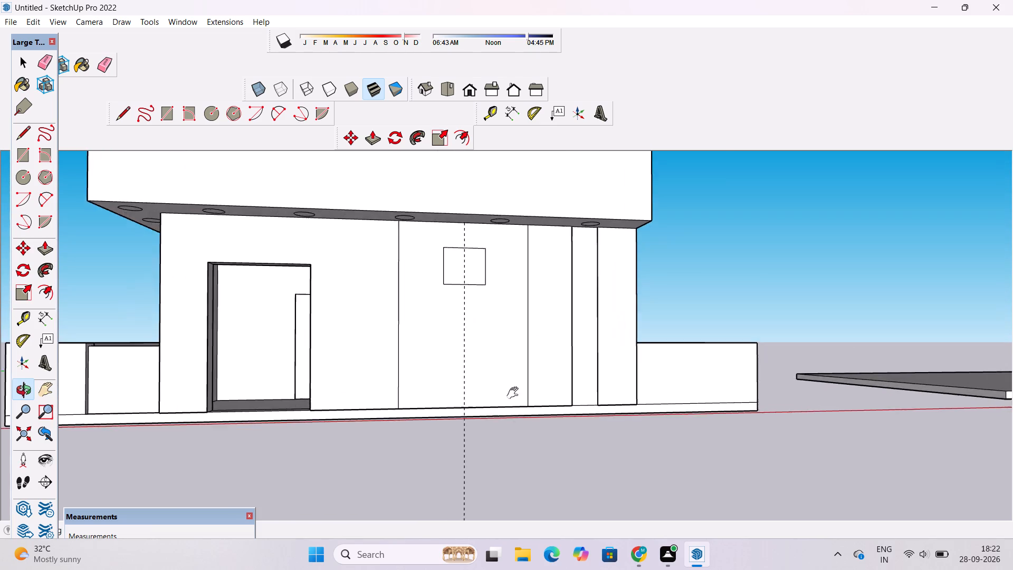
pyautogui.keyDown('shift'); pyautogui.moveTo(513, 388); pyautogui.dragTo(450, 420); pyautogui.keyUp('shift')
# Copy the rectangle straight down twice, about 5' 6" each time, forming an evenly spaced column of three along the guide.
pyautogui.press('space')
pyautogui.doubleClick(415, 307)
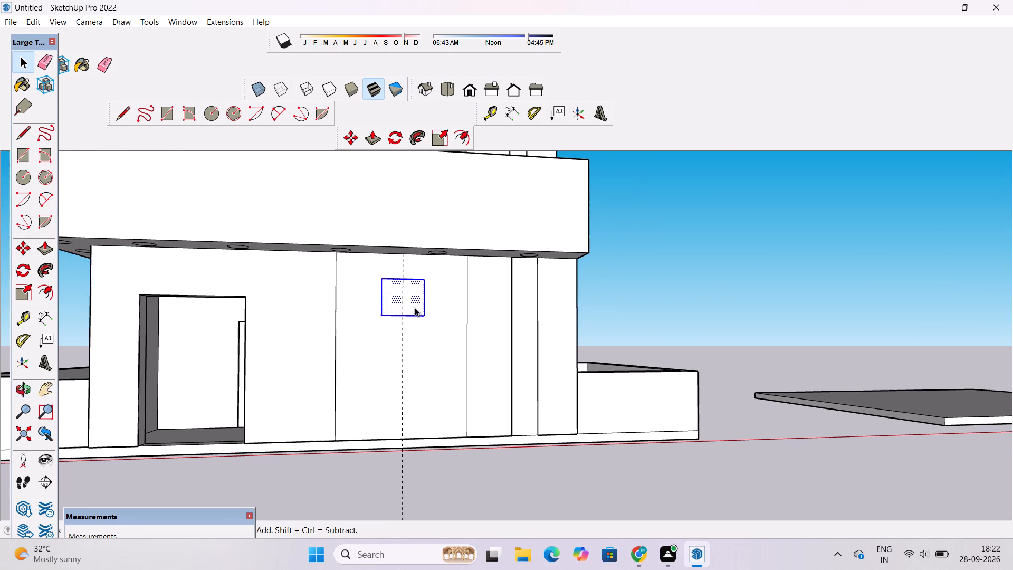
pyautogui.scroll(2, 415, 312)
pyautogui.press('m')
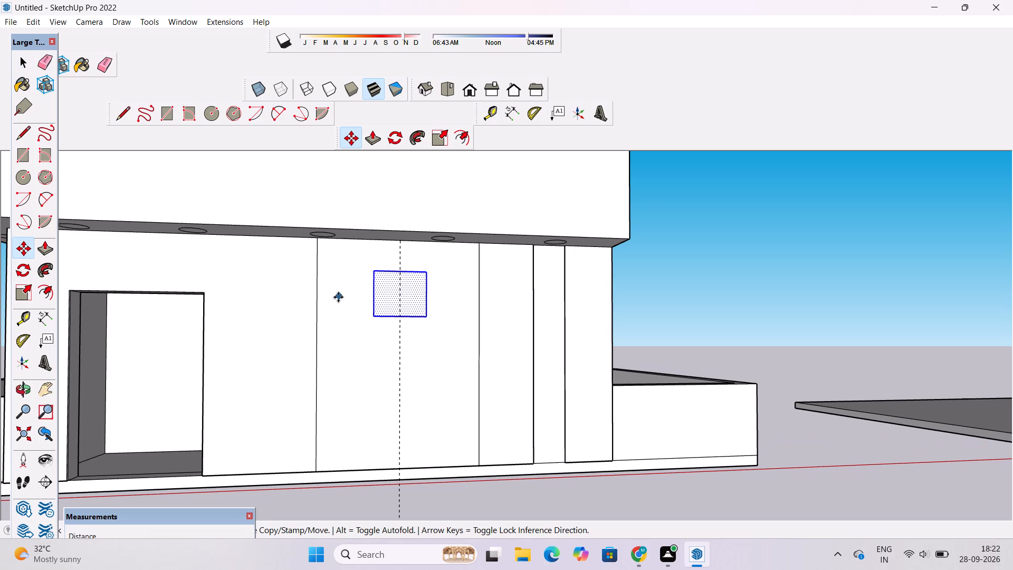
pyautogui.scroll(-4, 334, 302)
pyautogui.scroll(4, 352, 284)
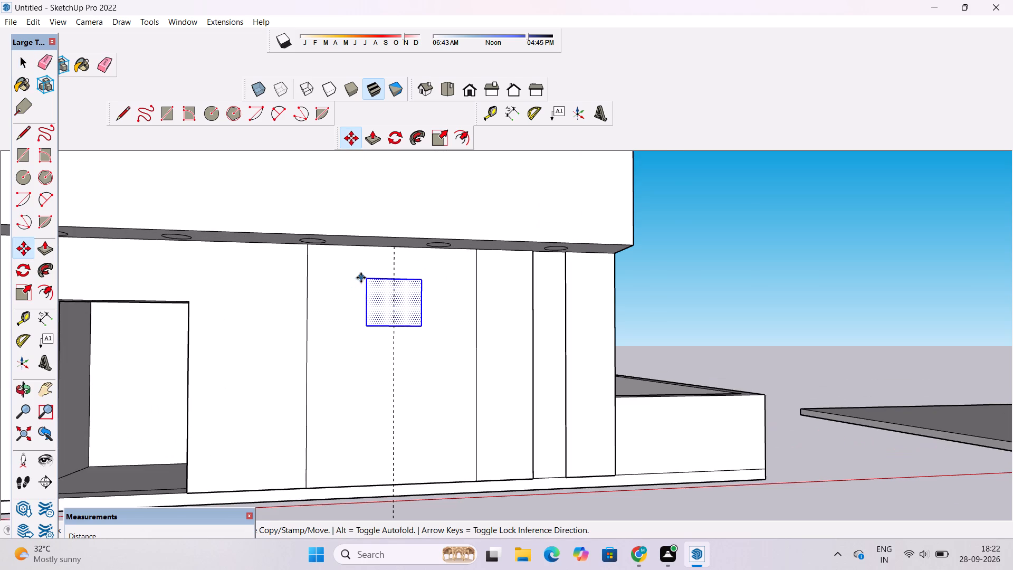
pyautogui.scroll(3, 361, 278)
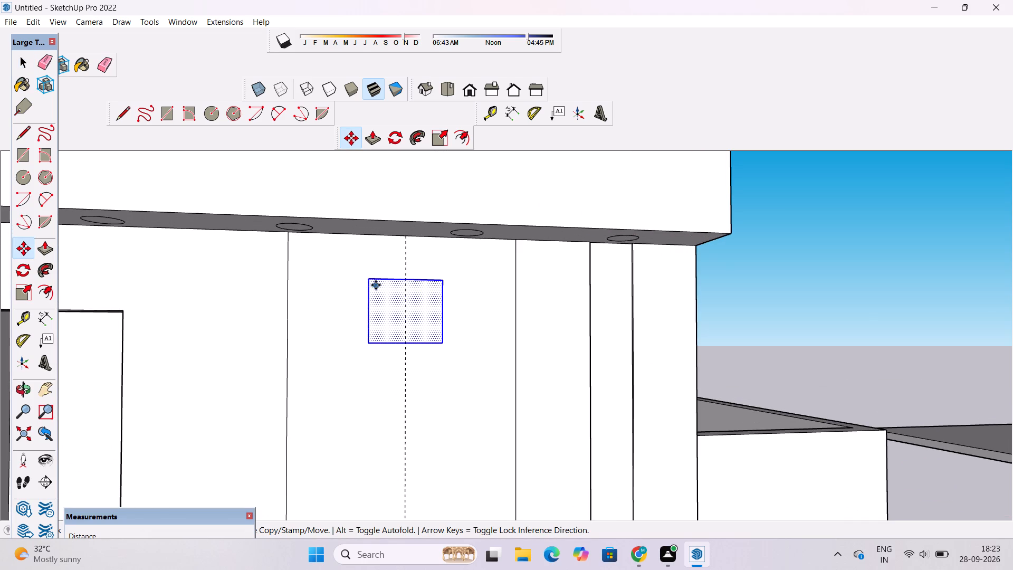
pyautogui.click(369, 281)
pyautogui.scroll(-5, 372, 318)
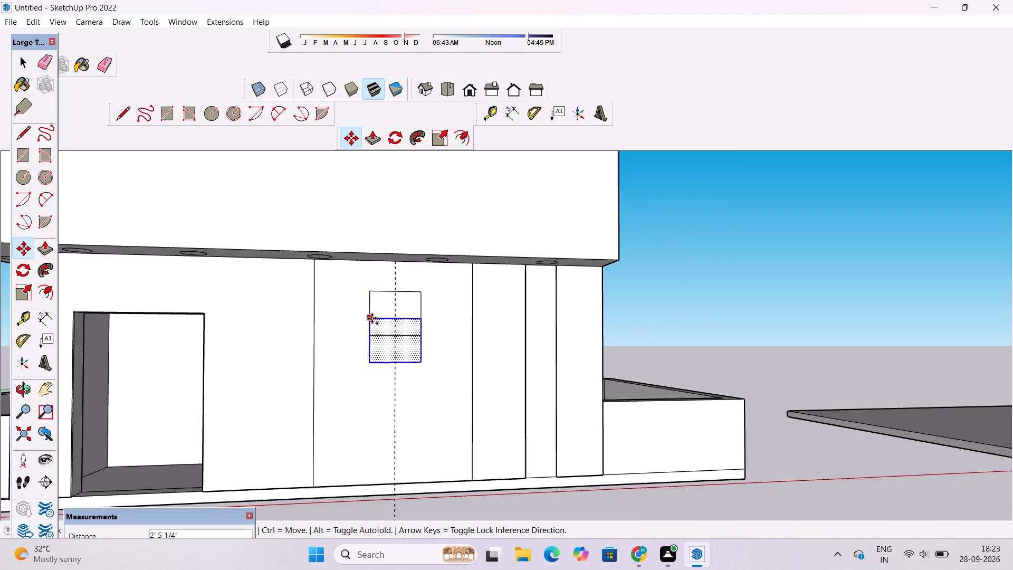
pyautogui.click(375, 350)
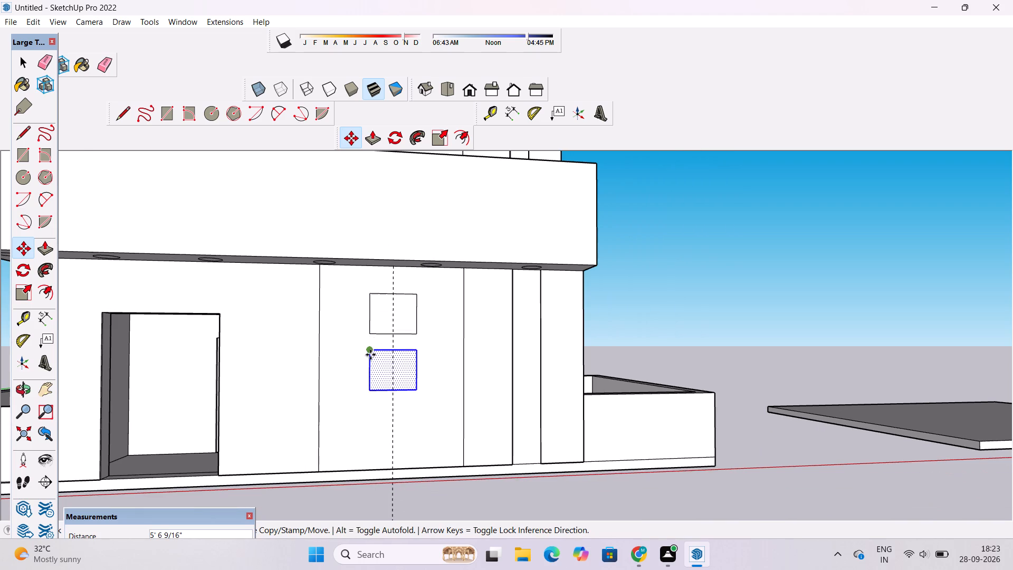
pyautogui.click(370, 350)
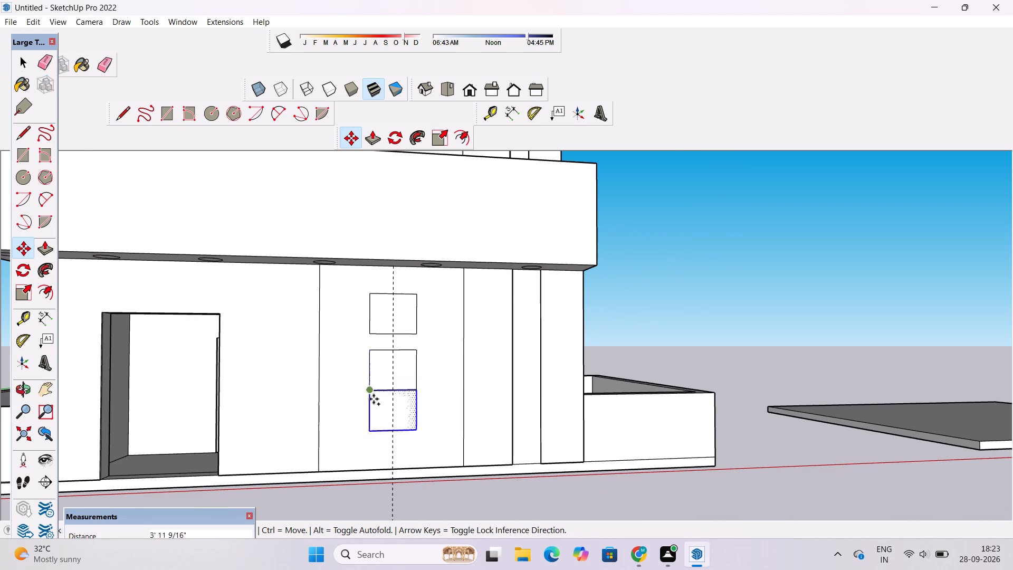
pyautogui.click(374, 406)
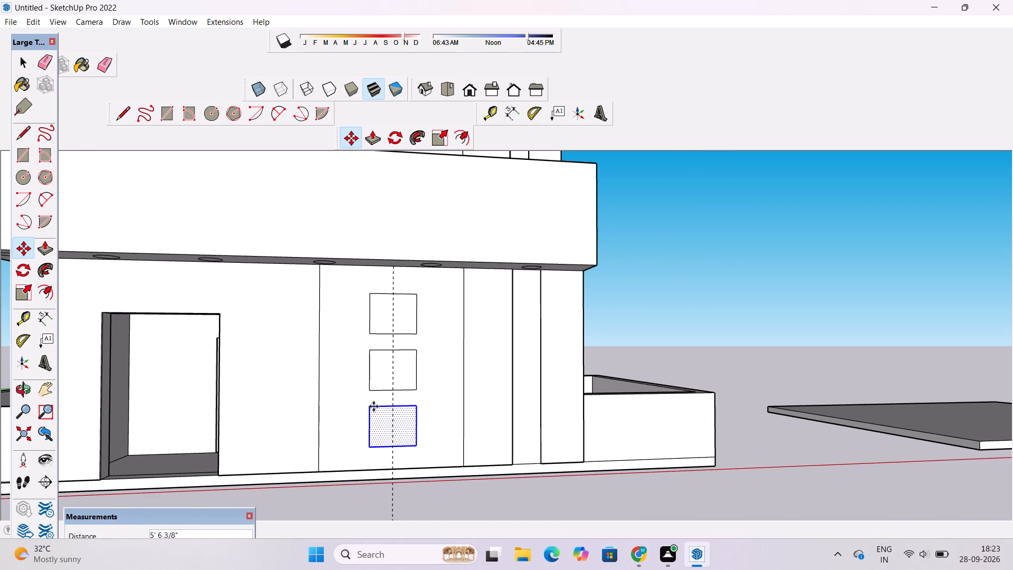
pyautogui.press('space')
# Erase the vertical guide running through the three rectangles.
pyautogui.write('o')
pyautogui.moveTo(439, 385); pyautogui.dragTo(373, 389)
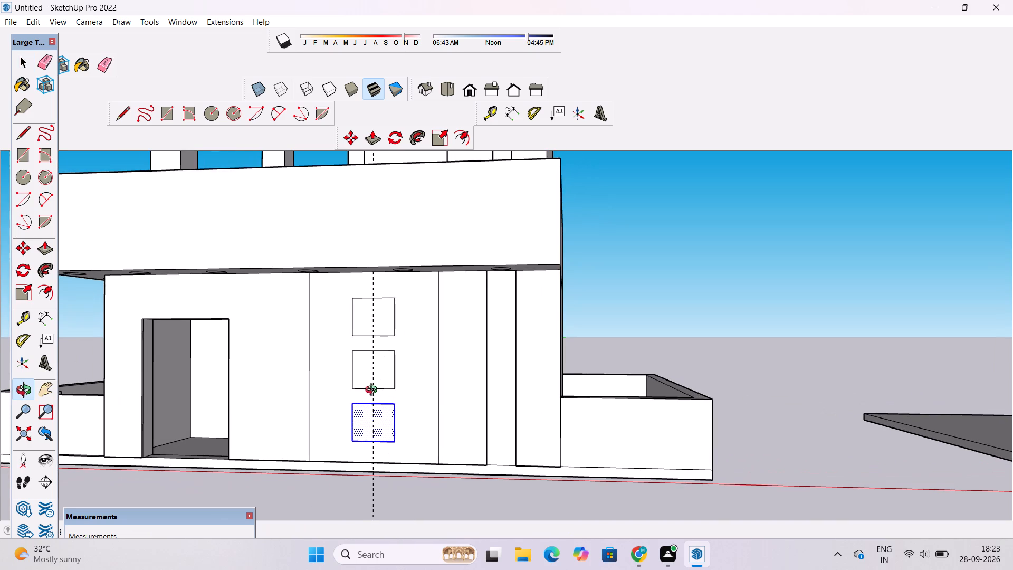
pyautogui.moveTo(379, 394); pyautogui.dragTo(386, 396)
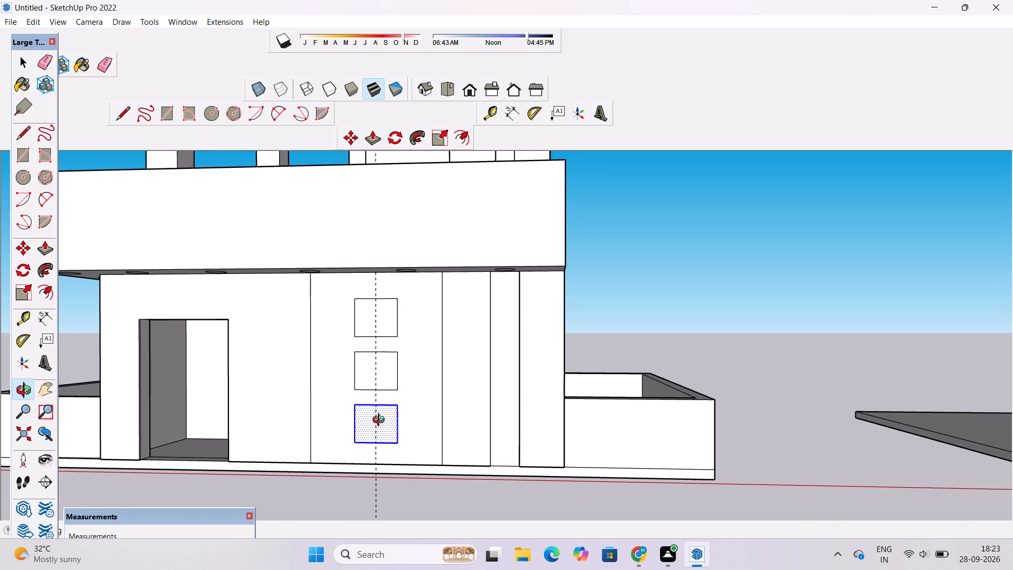
pyautogui.keyDown('shift'); pyautogui.moveTo(376, 417); pyautogui.dragTo(348, 349); pyautogui.keyUp('shift')
pyautogui.moveTo(349, 353); pyautogui.dragTo(367, 376)
pyautogui.keyDown('shift'); pyautogui.moveTo(368, 377); pyautogui.dragTo(394, 381); pyautogui.keyUp('shift')
pyautogui.moveTo(400, 372); pyautogui.dragTo(368, 385)
pyautogui.moveTo(355, 406); pyautogui.dragTo(381, 359)
pyautogui.keyDown('shift'); pyautogui.moveTo(381, 358); pyautogui.dragTo(368, 374); pyautogui.keyUp('shift')
pyautogui.scroll(3, 368, 374)
pyautogui.press('e')
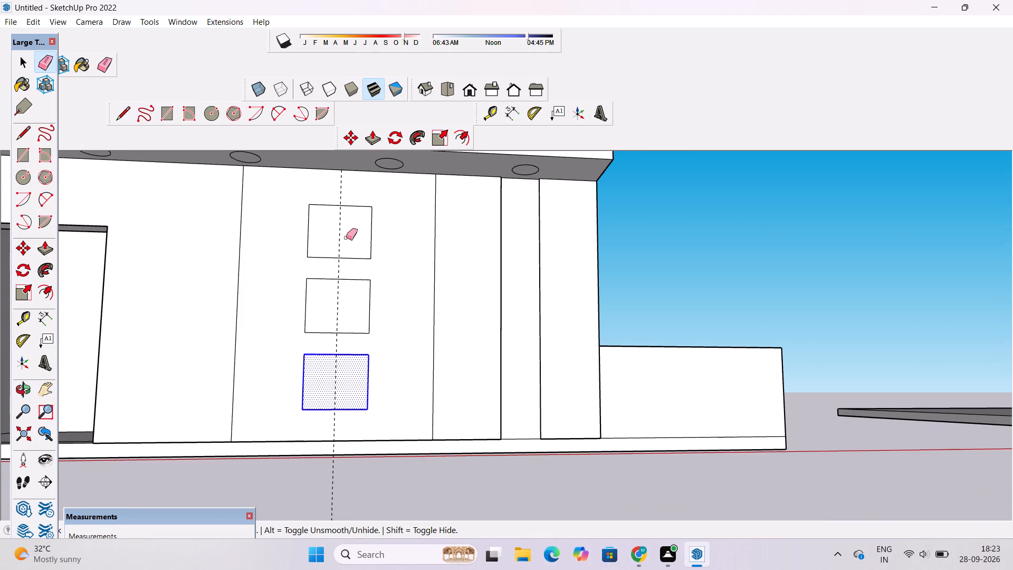
pyautogui.click(352, 195)
pyautogui.click(338, 197)
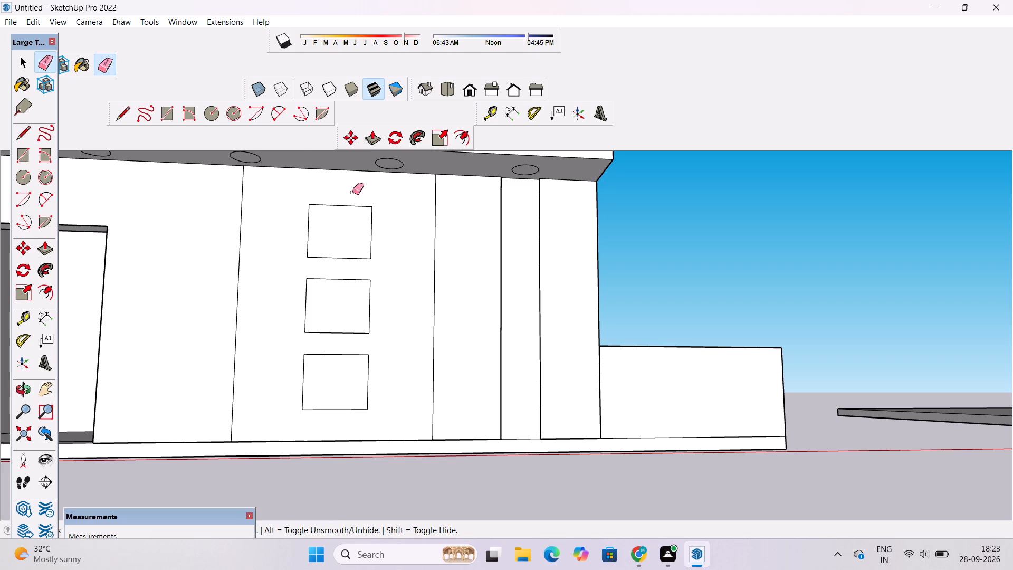
# Push/Pull the top rectangle 3" outward from the wall panel.
pyautogui.scroll(-5, 322, 221)
pyautogui.press('o')
pyautogui.moveTo(341, 264); pyautogui.dragTo(324, 288)
pyautogui.keyDown('shift'); pyautogui.moveTo(322, 289); pyautogui.dragTo(234, 337); pyautogui.keyUp('shift')
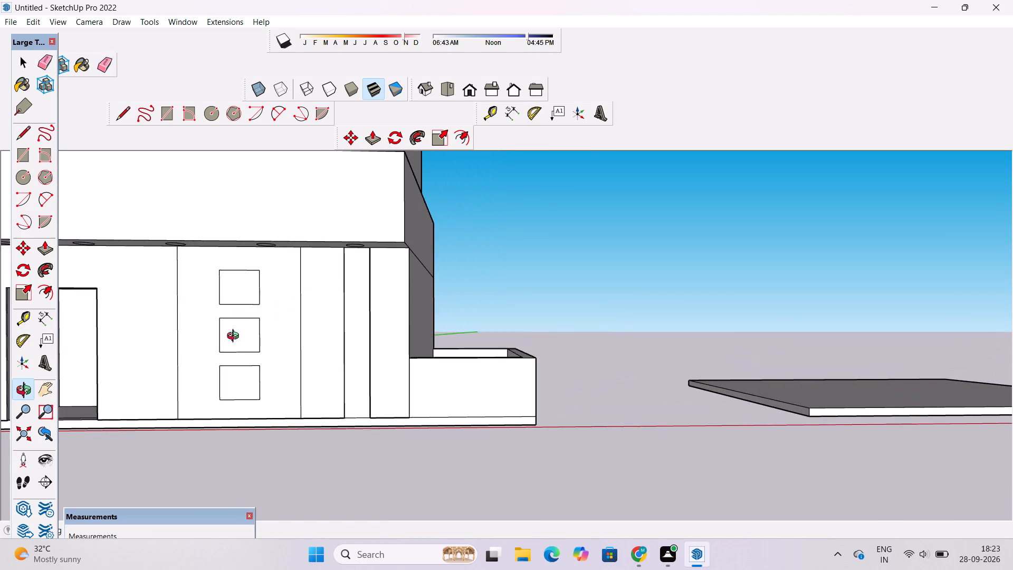
pyautogui.moveTo(271, 313); pyautogui.dragTo(211, 336)
pyautogui.scroll(4, 218, 296)
pyautogui.keyDown('shift'); pyautogui.moveTo(303, 296); pyautogui.dragTo(263, 316); pyautogui.keyUp('shift')
pyautogui.scroll(5, 237, 326)
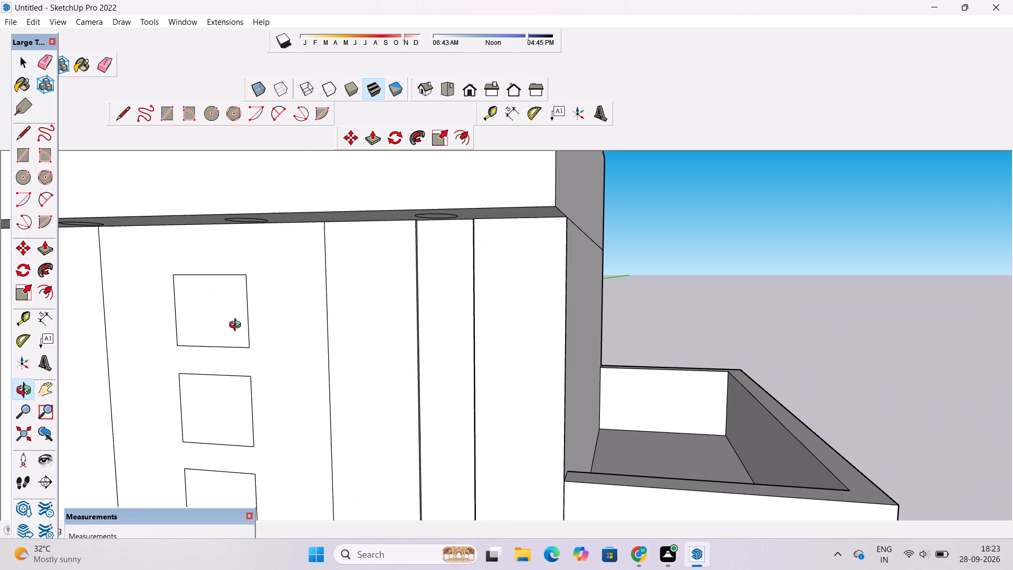
pyautogui.press('p')
pyautogui.click(234, 326)
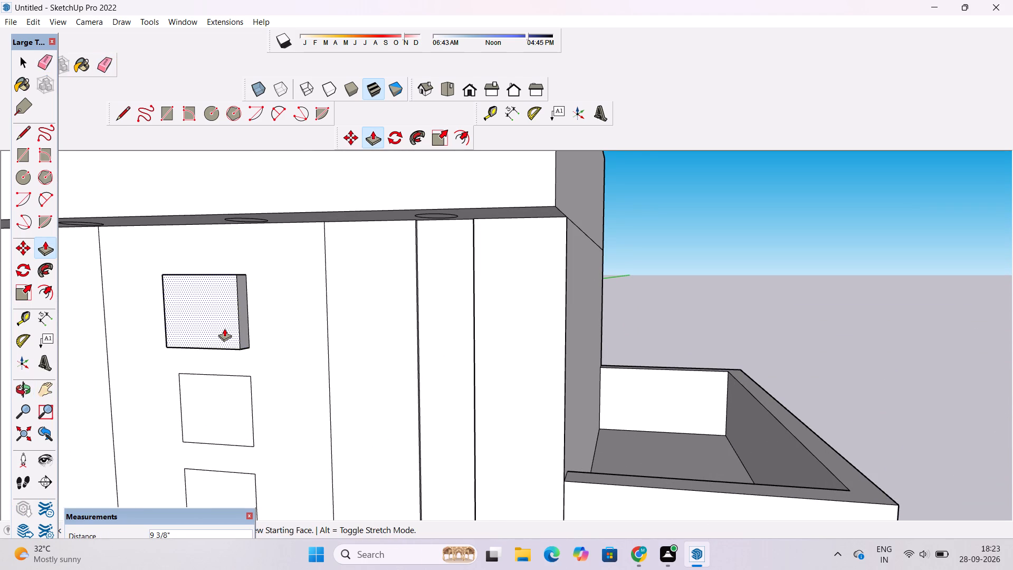
pyautogui.write('3"')
pyautogui.press('Return')
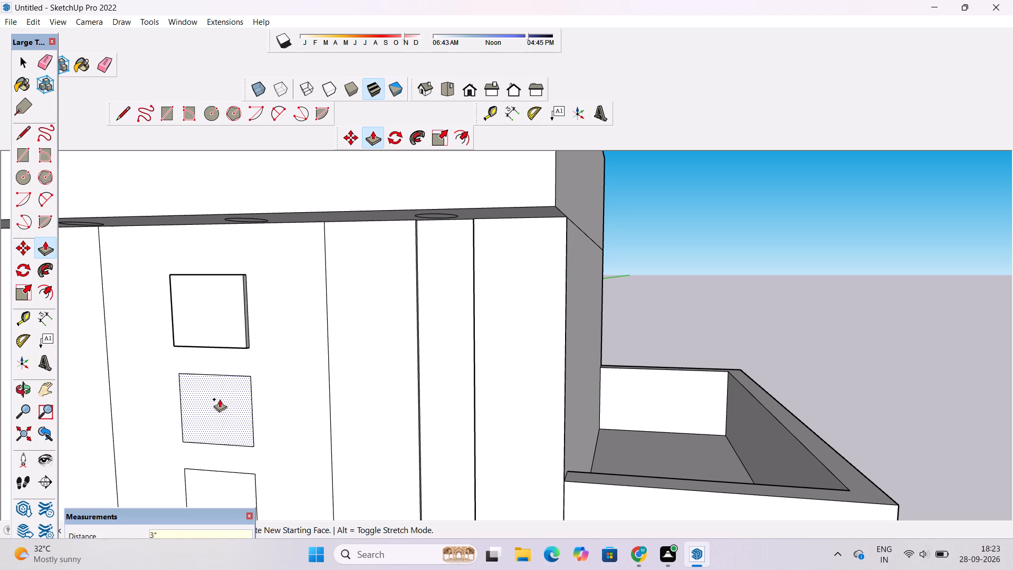
# Push/Pull the middle and bottom rectangles outward 3", flush with the raised rectangle above.
pyautogui.click(219, 399)
pyautogui.click(207, 318)
pyautogui.scroll(-6, 283, 259)
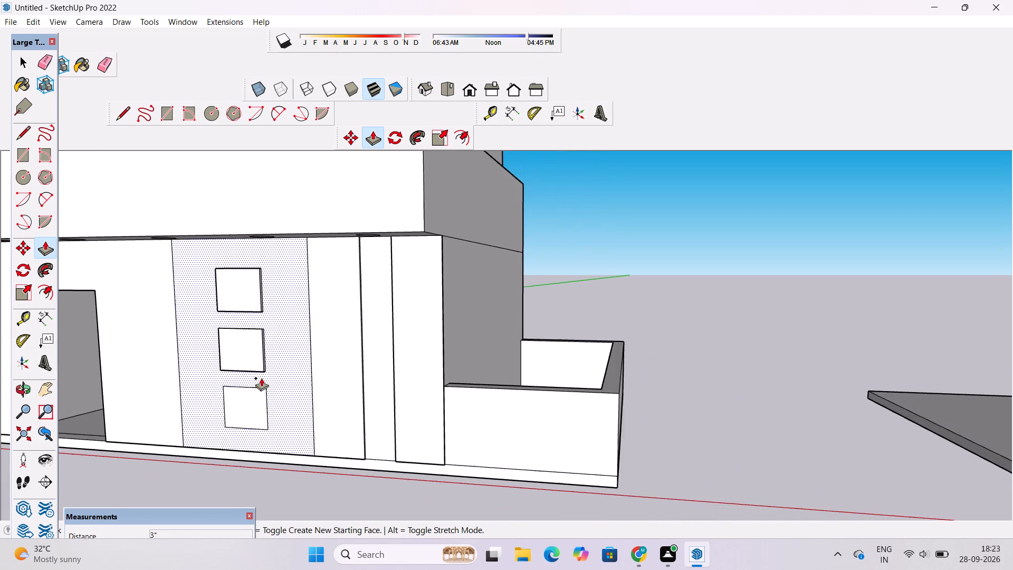
pyautogui.scroll(3, 259, 379)
pyautogui.click(251, 411)
pyautogui.click(242, 336)
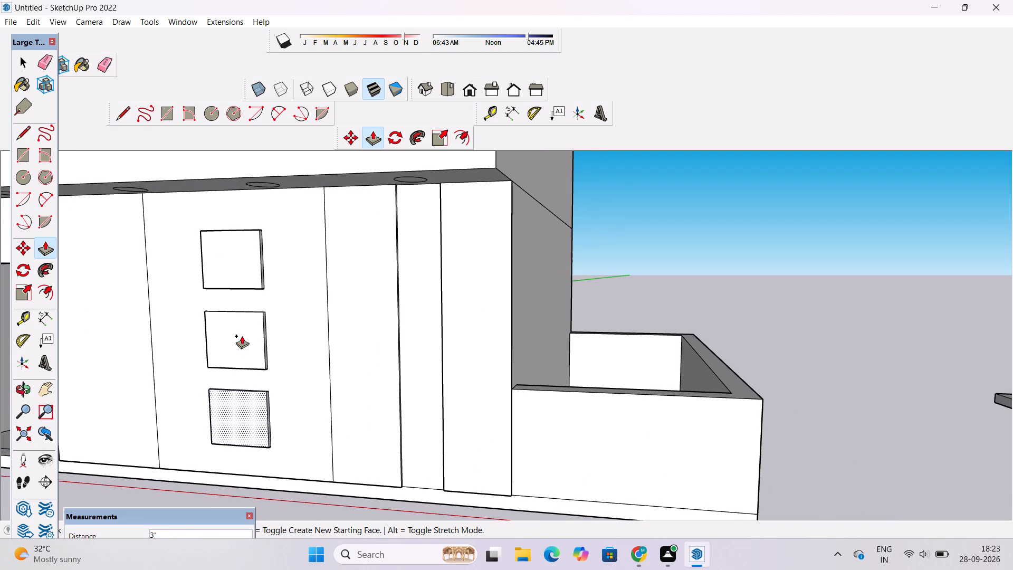
# Examine the three raised wall panels and the house front from both sides, at a distance and close up.
pyautogui.press('o')
pyautogui.scroll(-9, 228, 323)
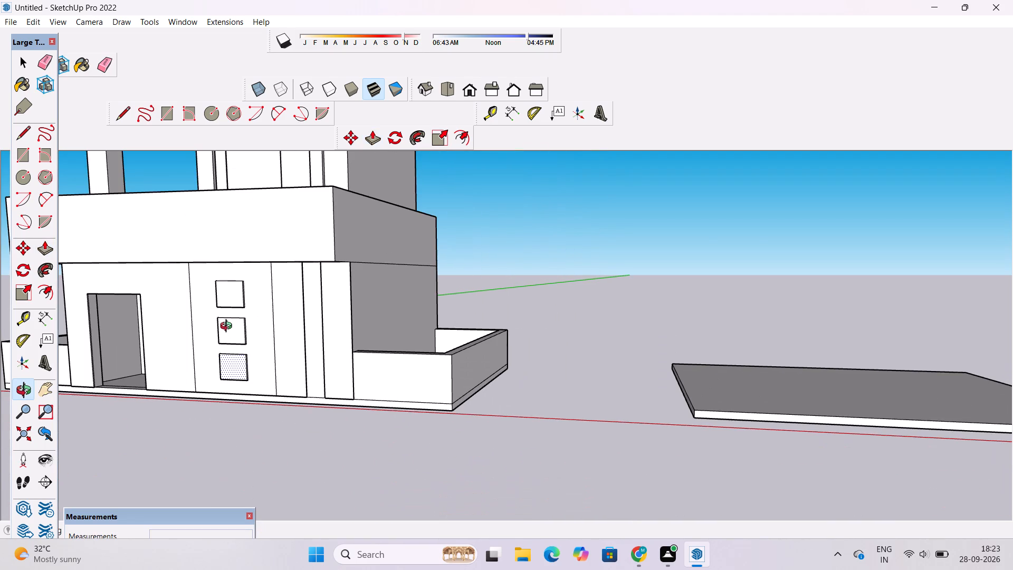
pyautogui.keyDown('shift'); pyautogui.moveTo(218, 354); pyautogui.dragTo(272, 345); pyautogui.keyUp('shift')
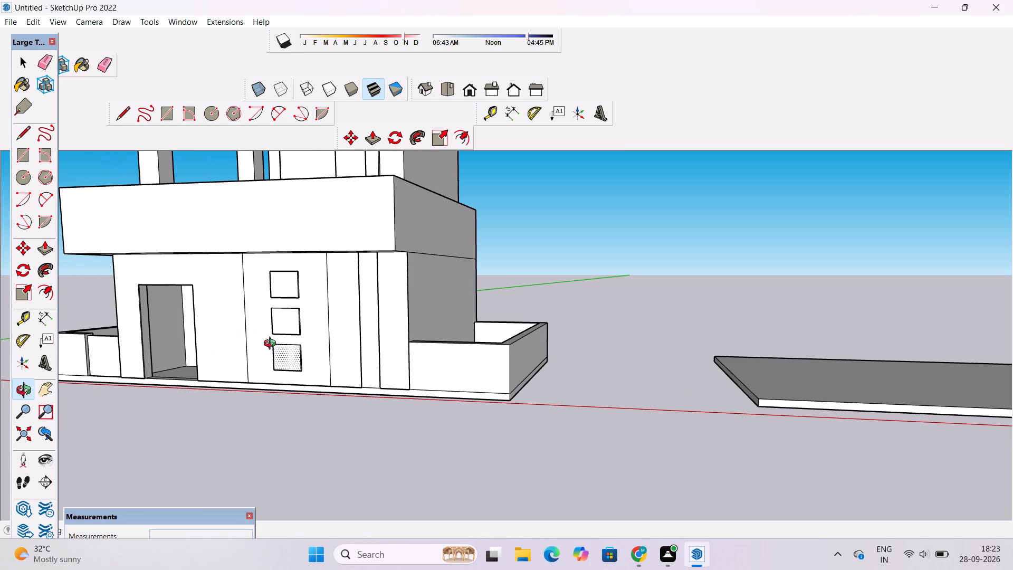
pyautogui.scroll(-5, 272, 345)
pyautogui.scroll(2, 272, 345)
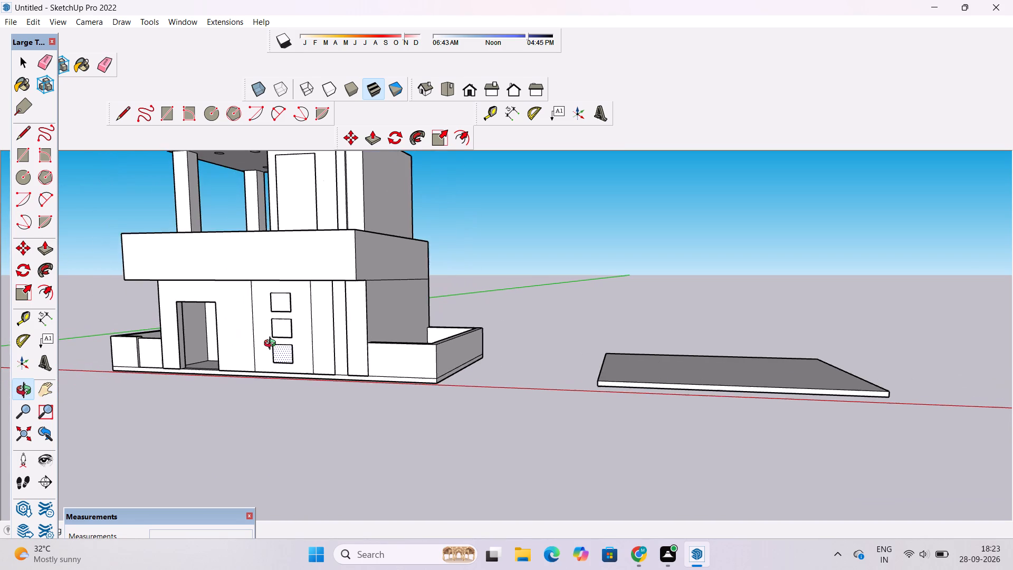
pyautogui.moveTo(260, 354); pyautogui.dragTo(499, 360)
pyautogui.scroll(-2, 502, 359)
pyautogui.scroll(9, 502, 359)
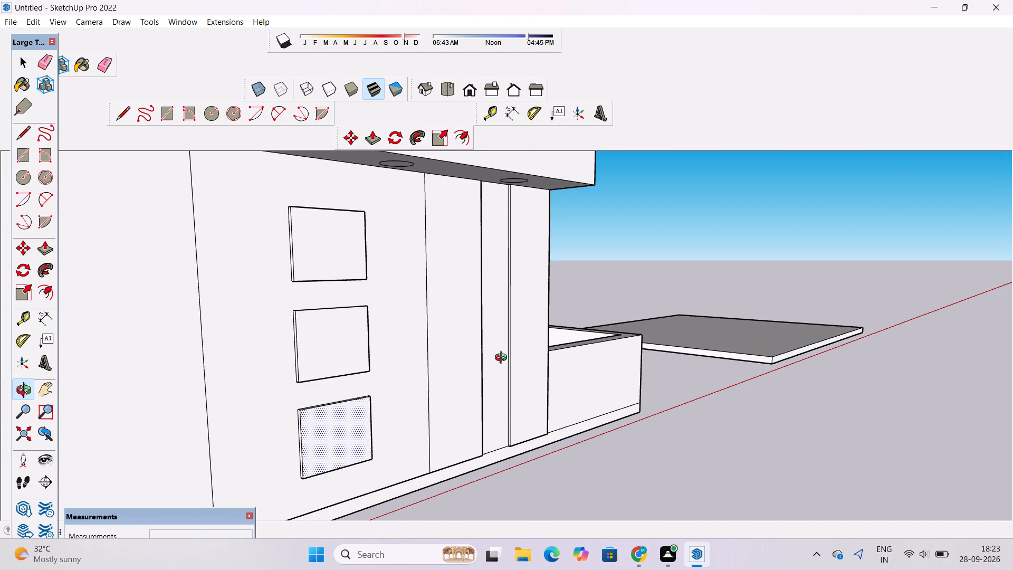
# Examine the three raised panels, the doorway and the ground-floor front wall from several angles.
pyautogui.scroll(-4, 499, 356)
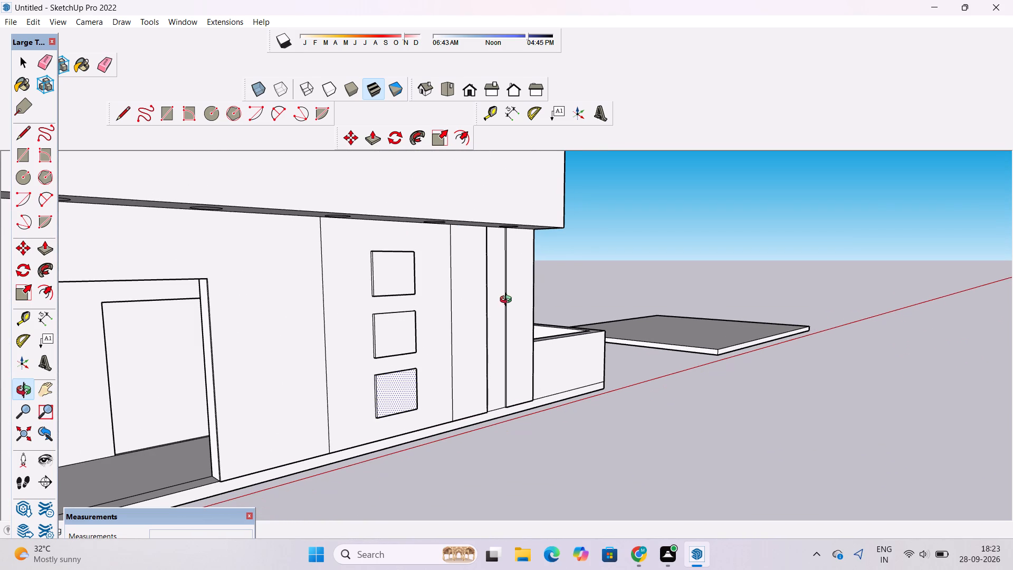
pyautogui.moveTo(507, 354); pyautogui.dragTo(397, 376)
pyautogui.keyDown('shift'); pyautogui.moveTo(392, 377); pyautogui.dragTo(487, 404); pyautogui.keyUp('shift')
pyautogui.scroll(4, 429, 400)
pyautogui.moveTo(415, 402); pyautogui.dragTo(565, 387)
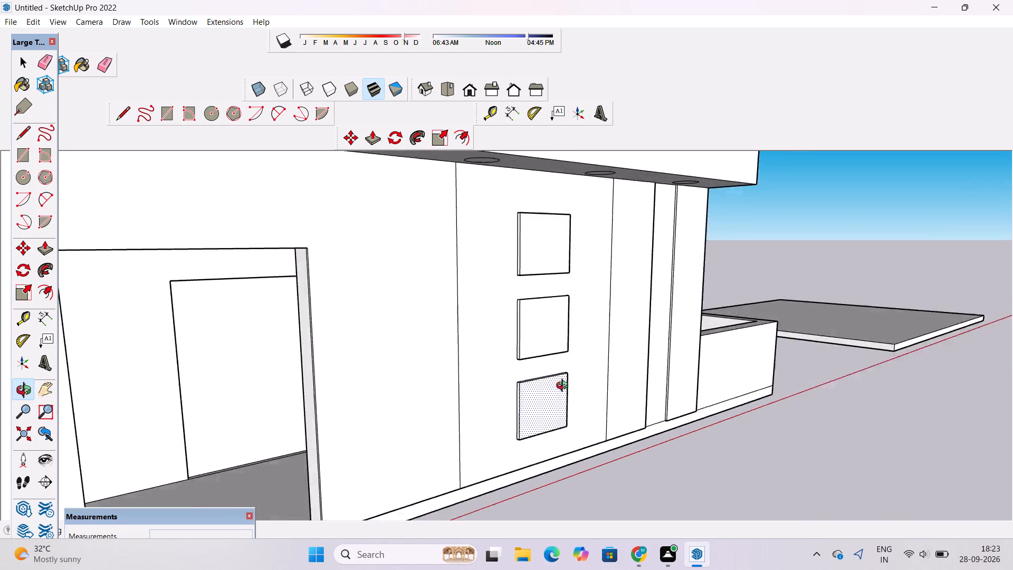
pyautogui.moveTo(565, 387); pyautogui.dragTo(620, 374)
pyautogui.moveTo(638, 371); pyautogui.dragTo(421, 368)
pyautogui.keyDown('shift'); pyautogui.moveTo(415, 369); pyautogui.dragTo(506, 379); pyautogui.keyUp('shift')
pyautogui.scroll(-2, 508, 379)
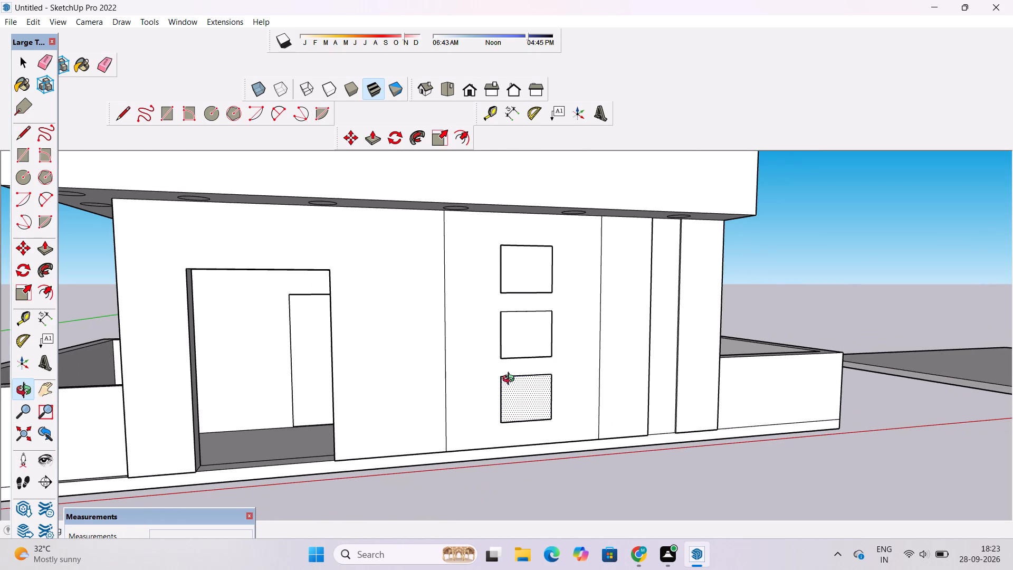
pyautogui.keyDown('shift'); pyautogui.moveTo(397, 396); pyautogui.dragTo(521, 385); pyautogui.keyUp('shift')
pyautogui.scroll(4, 481, 384)
pyautogui.moveTo(448, 406); pyautogui.dragTo(389, 413)
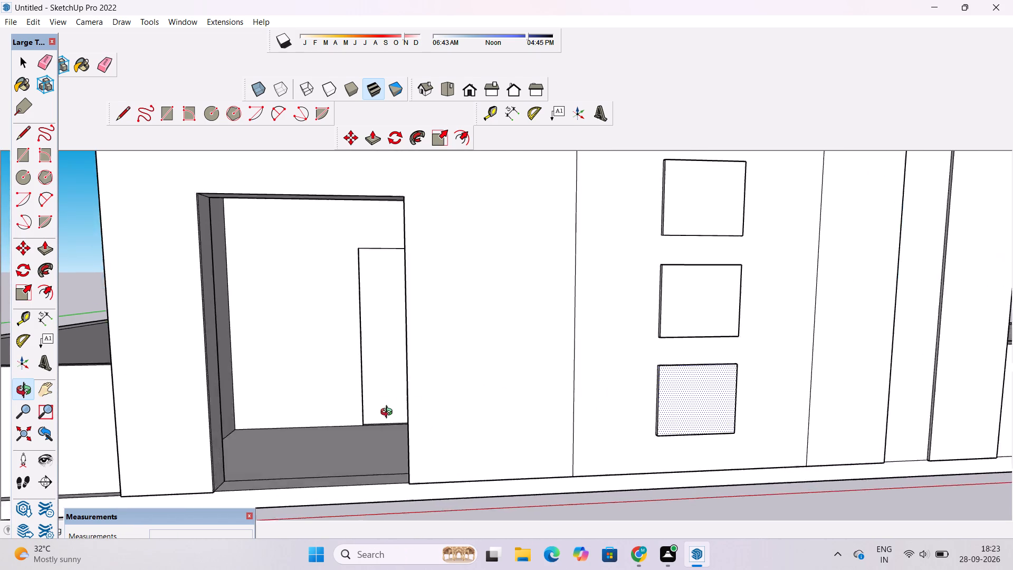
pyautogui.moveTo(389, 413); pyautogui.dragTo(311, 430)
pyautogui.keyDown('shift'); pyautogui.moveTo(294, 433); pyautogui.dragTo(351, 446); pyautogui.keyUp('shift')
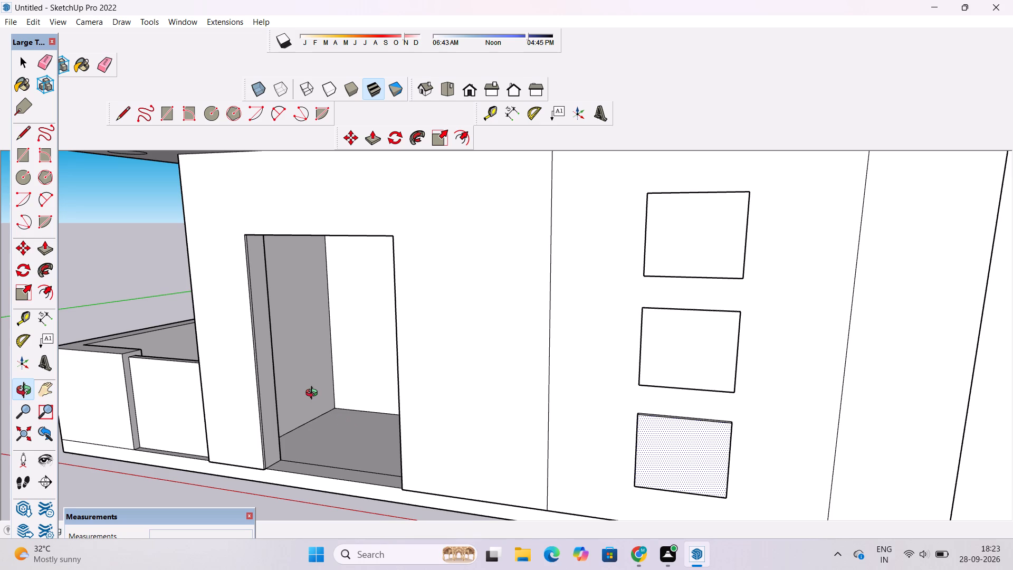
pyautogui.scroll(-1, 310, 376)
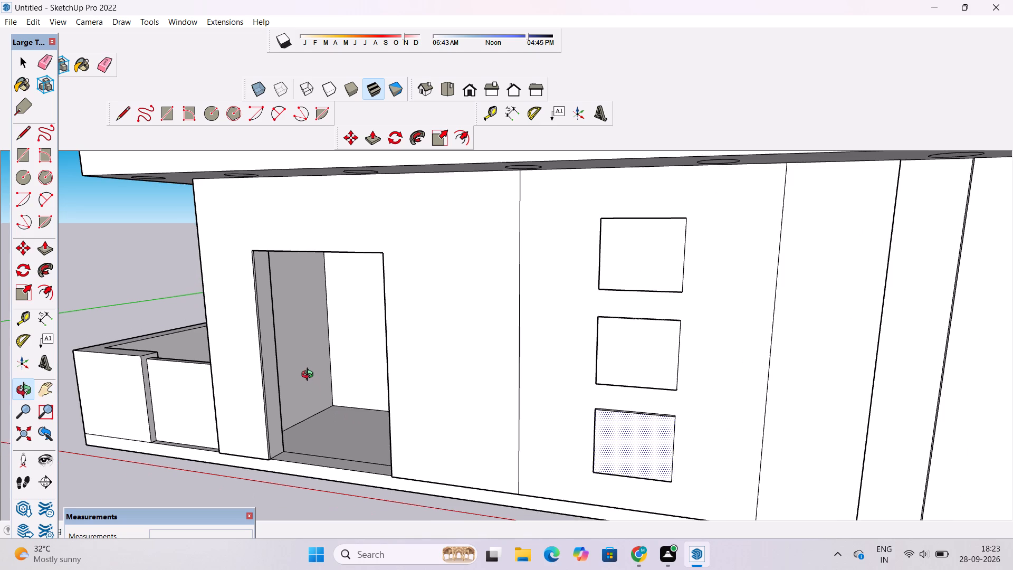
pyautogui.scroll(-7, 310, 376)
pyautogui.moveTo(346, 415); pyautogui.dragTo(428, 336)
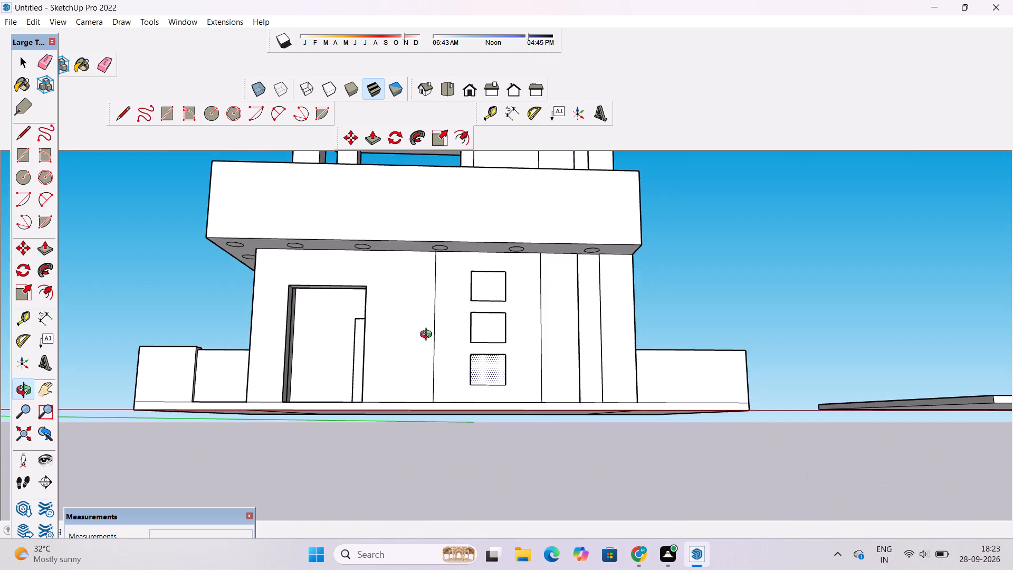
pyautogui.keyDown('shift'); pyautogui.moveTo(428, 336); pyautogui.dragTo(446, 360); pyautogui.keyUp('shift')
pyautogui.scroll(3, 446, 358)
pyautogui.moveTo(440, 361); pyautogui.dragTo(461, 363)
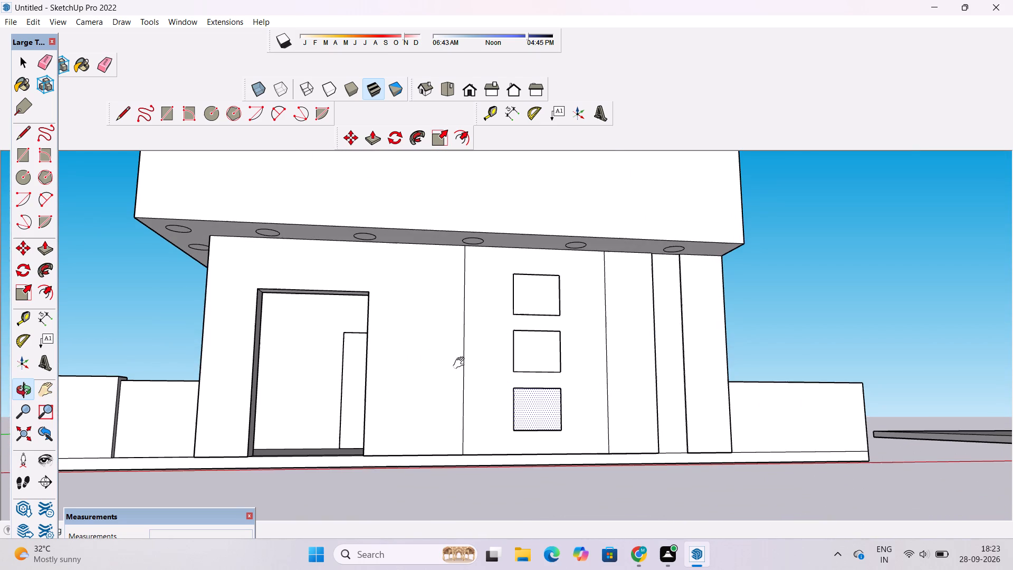
pyautogui.keyDown('shift'); pyautogui.moveTo(474, 360); pyautogui.dragTo(385, 368); pyautogui.keyUp('shift')
pyautogui.scroll(-4, 373, 368)
pyautogui.keyDown('shift'); pyautogui.moveTo(428, 382); pyautogui.dragTo(549, 350); pyautogui.keyUp('shift')
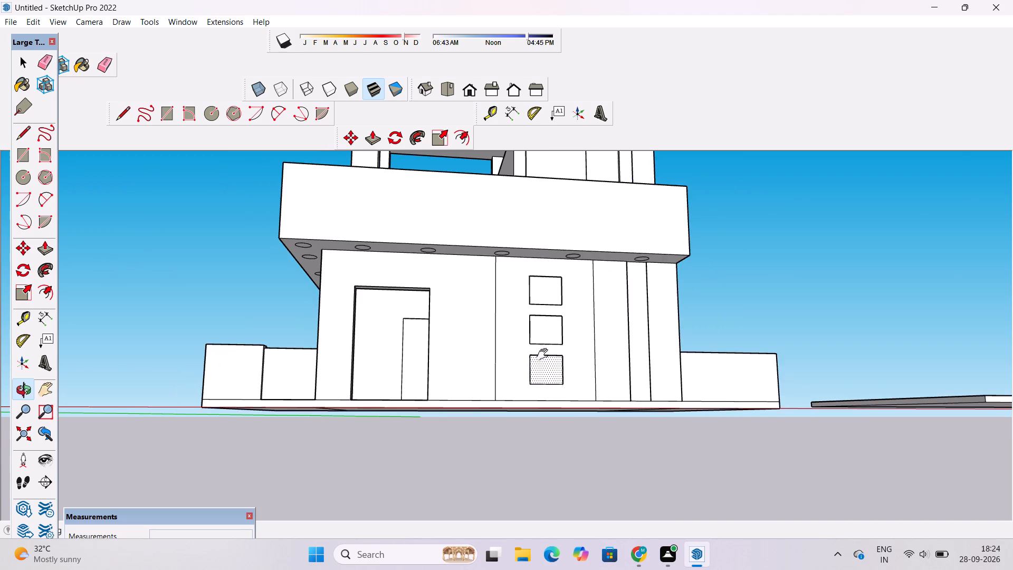
# Examine the whole house front, including the balcony parapet and upper storey, from both sides, above and below.
pyautogui.keyDown('shift'); pyautogui.moveTo(501, 377); pyautogui.dragTo(504, 423); pyautogui.keyUp('shift')
pyautogui.scroll(-6, 498, 389)
pyautogui.moveTo(494, 395); pyautogui.dragTo(494, 464)
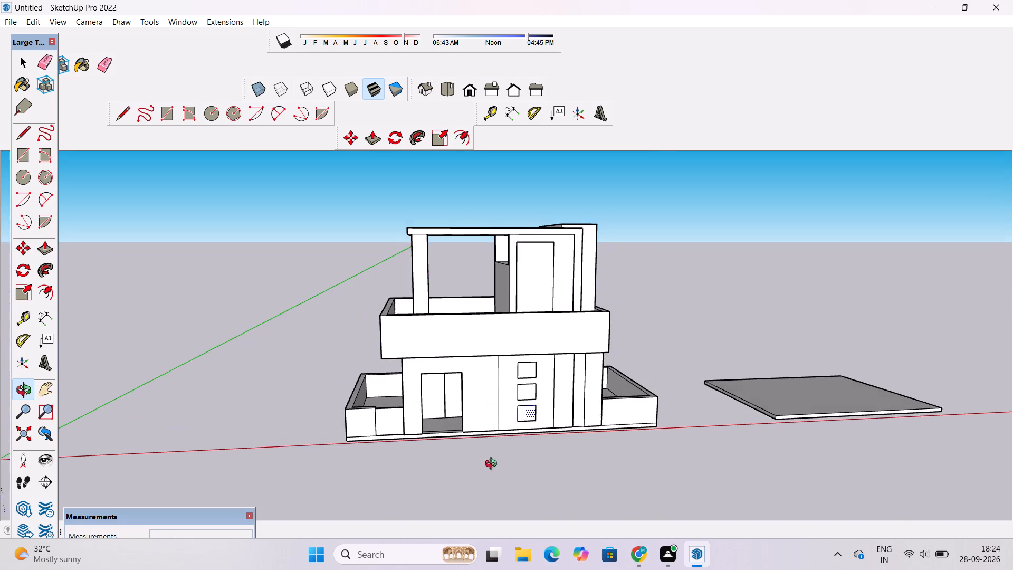
pyautogui.scroll(5, 461, 428)
pyautogui.keyDown('shift'); pyautogui.moveTo(477, 425); pyautogui.dragTo(364, 431); pyautogui.keyUp('shift')
pyautogui.scroll(2, 383, 429)
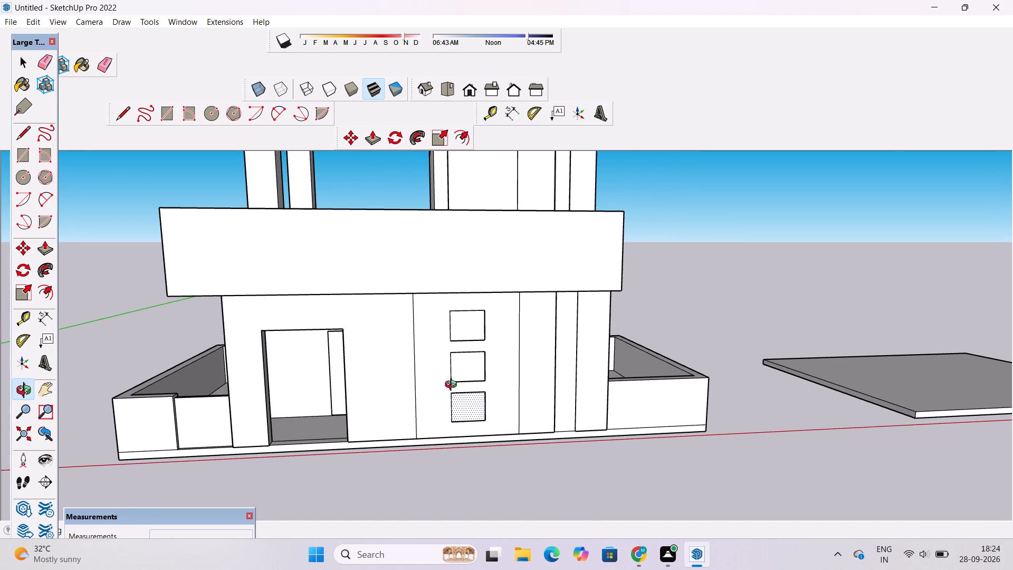
pyautogui.scroll(-1, 451, 387)
pyautogui.moveTo(481, 394); pyautogui.dragTo(356, 441)
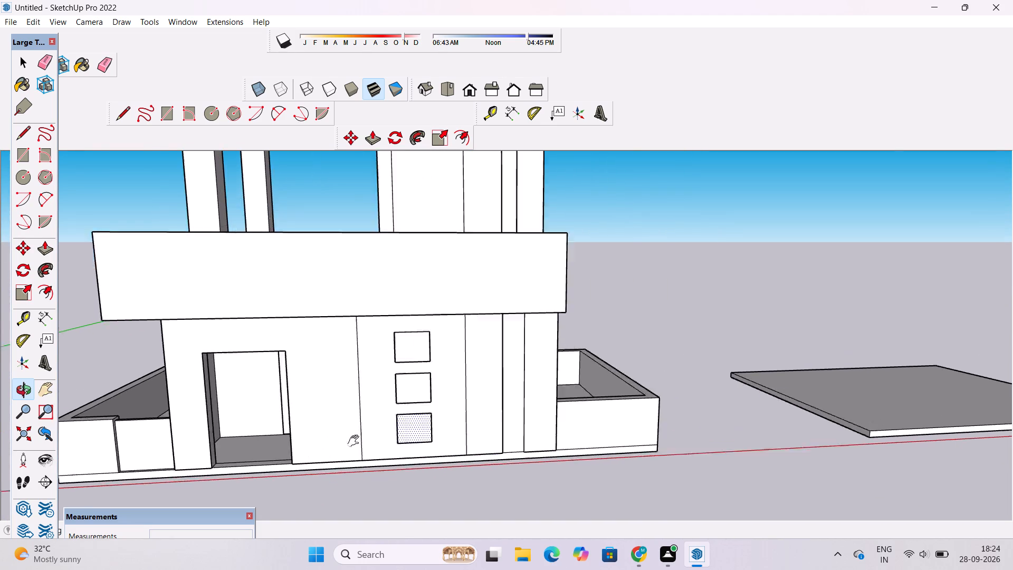
pyautogui.moveTo(356, 441); pyautogui.dragTo(356, 442)
pyautogui.moveTo(499, 434); pyautogui.dragTo(369, 462)
pyautogui.scroll(2, 384, 460)
pyautogui.moveTo(384, 460); pyautogui.dragTo(406, 412)
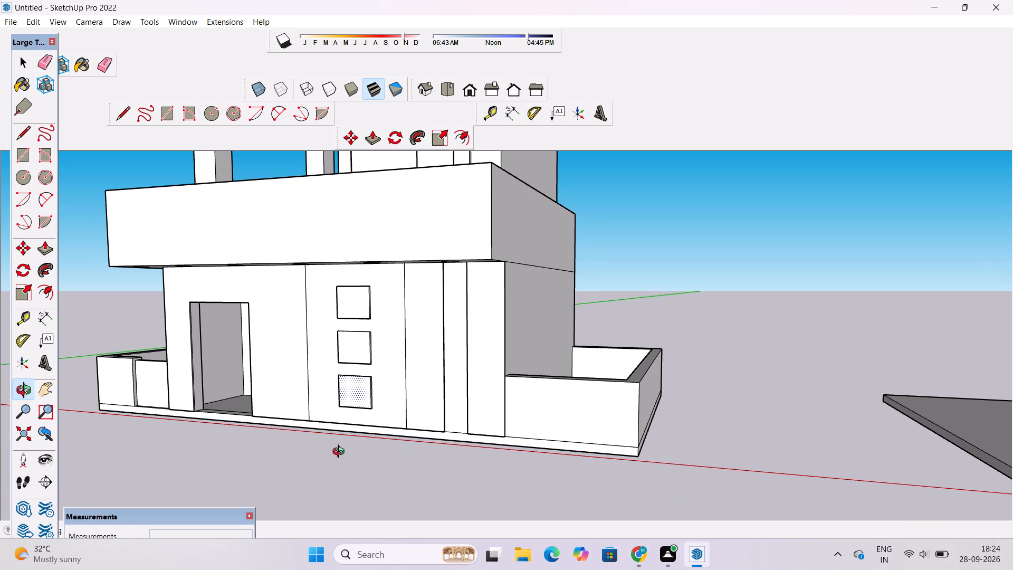
pyautogui.scroll(-2, 315, 490)
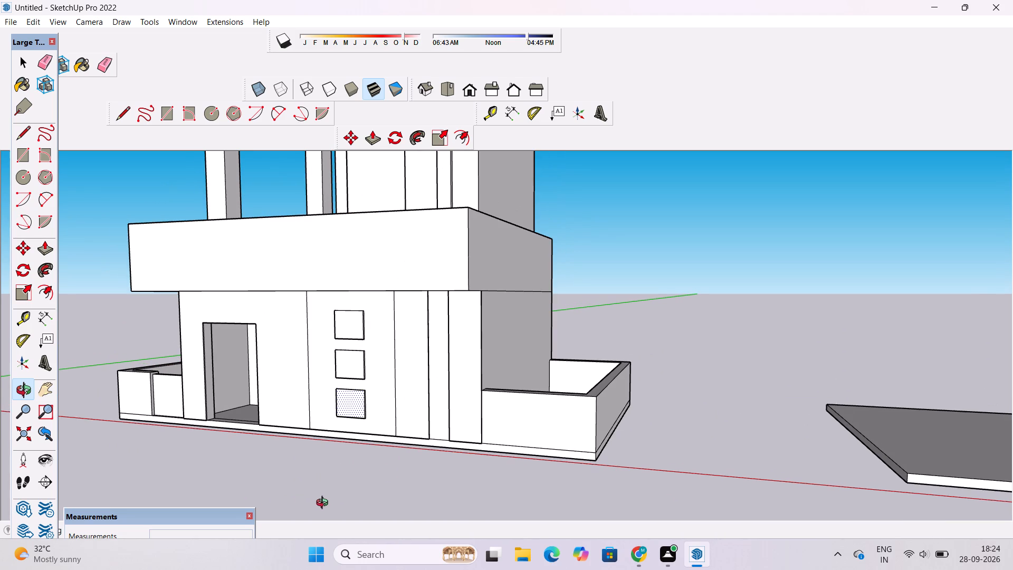
pyautogui.scroll(-3, 385, 457)
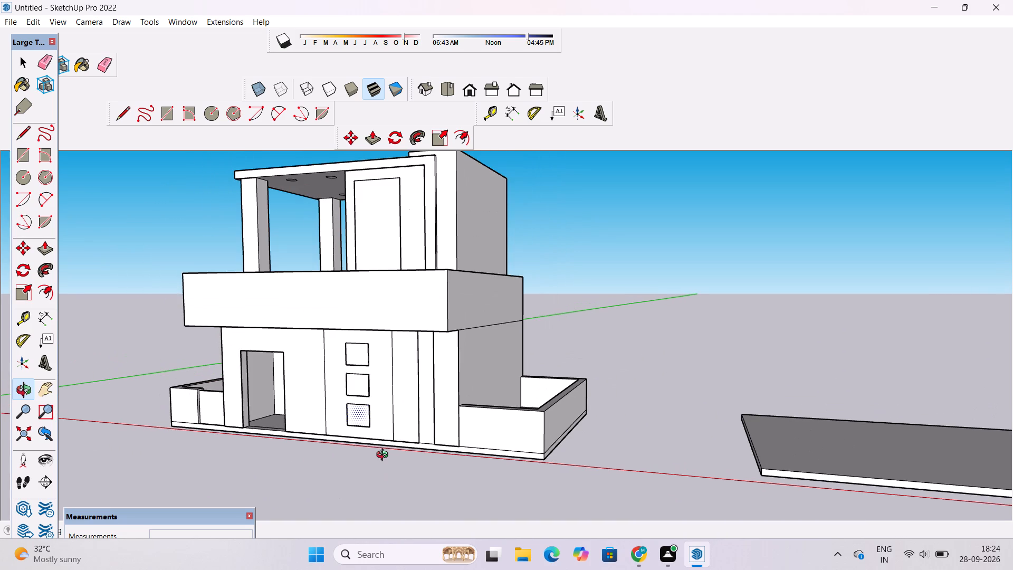
pyautogui.scroll(-4, 385, 456)
pyautogui.moveTo(387, 461); pyautogui.dragTo(479, 463)
pyautogui.scroll(3, 460, 445)
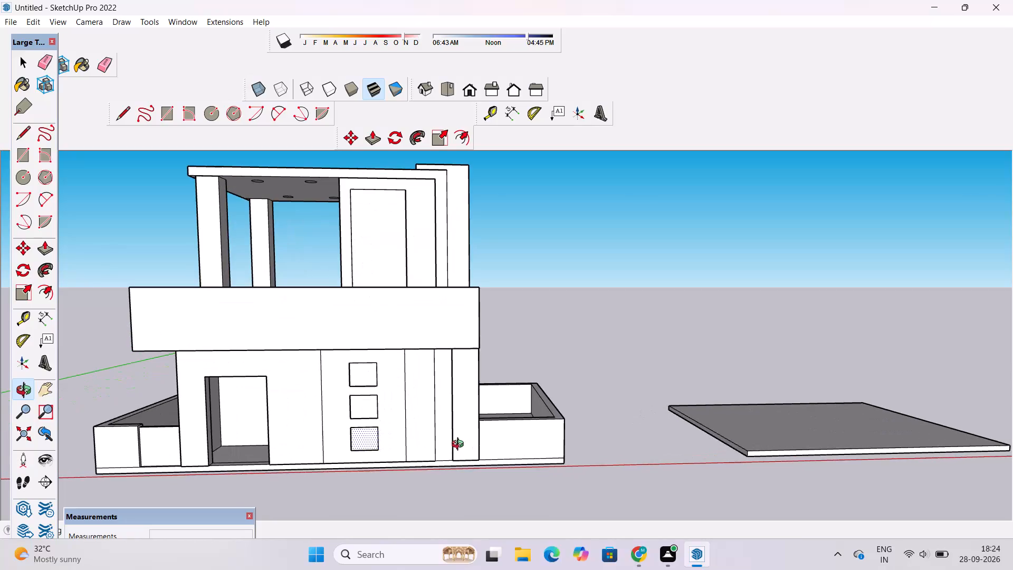
pyautogui.keyDown('shift'); pyautogui.moveTo(462, 441); pyautogui.dragTo(423, 463); pyautogui.keyUp('shift')
pyautogui.scroll(2, 454, 442)
pyautogui.moveTo(467, 435); pyautogui.dragTo(436, 456)
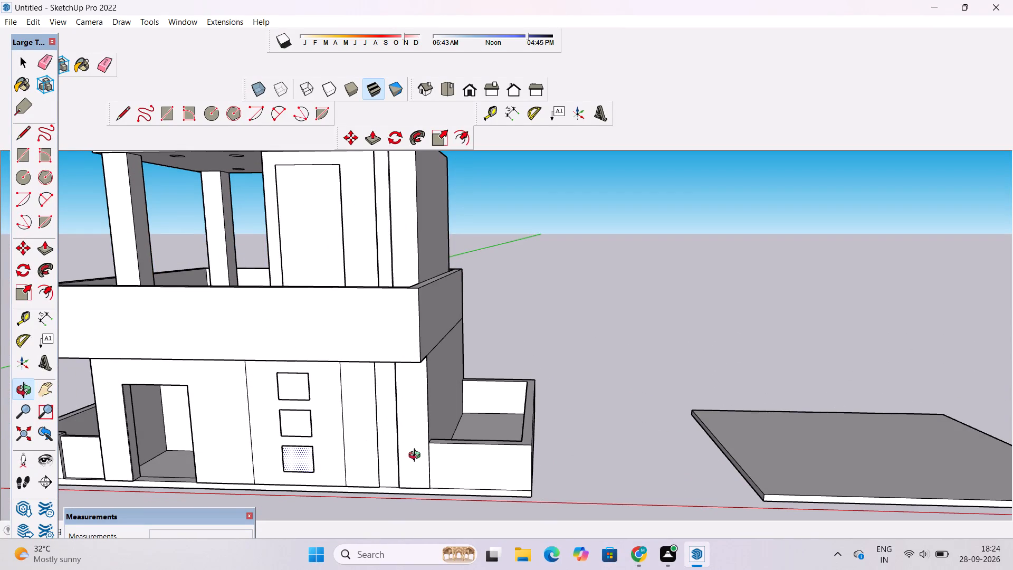
pyautogui.keyDown('shift'); pyautogui.scroll(1, 417, 457); pyautogui.keyUp('shift')
pyautogui.keyDown('shift'); pyautogui.moveTo(417, 457); pyautogui.dragTo(410, 474); pyautogui.keyUp('shift')
pyautogui.moveTo(406, 482); pyautogui.dragTo(338, 484)
pyautogui.keyDown('shift'); pyautogui.moveTo(337, 484); pyautogui.dragTo(350, 525); pyautogui.keyUp('shift')
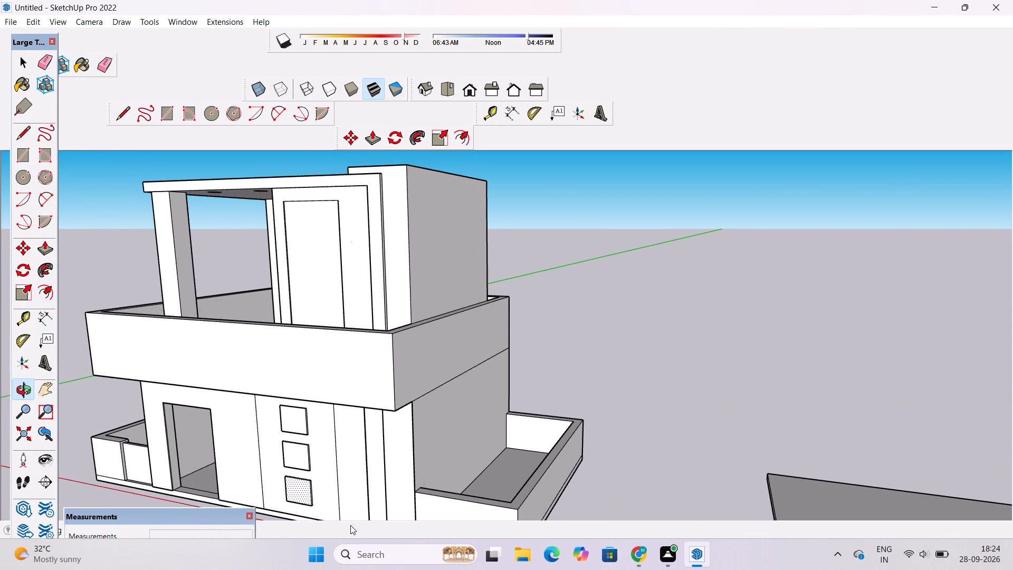
pyautogui.moveTo(346, 530); pyautogui.dragTo(366, 510)
pyautogui.scroll(-5, 366, 508)
pyautogui.moveTo(358, 495); pyautogui.dragTo(434, 373)
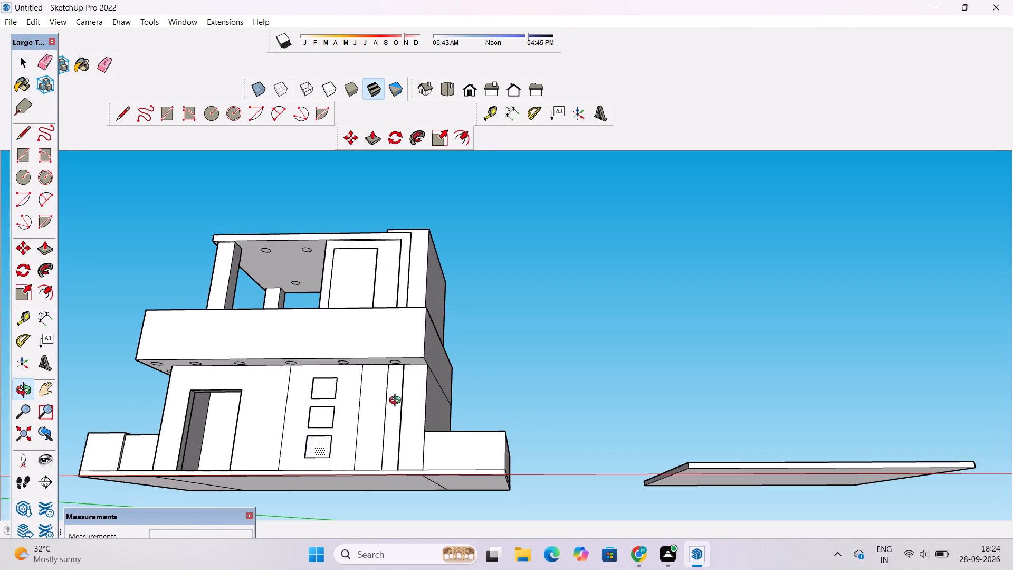
pyautogui.keyDown('shift'); pyautogui.moveTo(370, 407); pyautogui.dragTo(408, 322); pyautogui.keyUp('shift')
pyautogui.moveTo(398, 349); pyautogui.dragTo(433, 456)
pyautogui.keyDown('shift'); pyautogui.moveTo(336, 402); pyautogui.dragTo(454, 441); pyautogui.keyUp('shift')
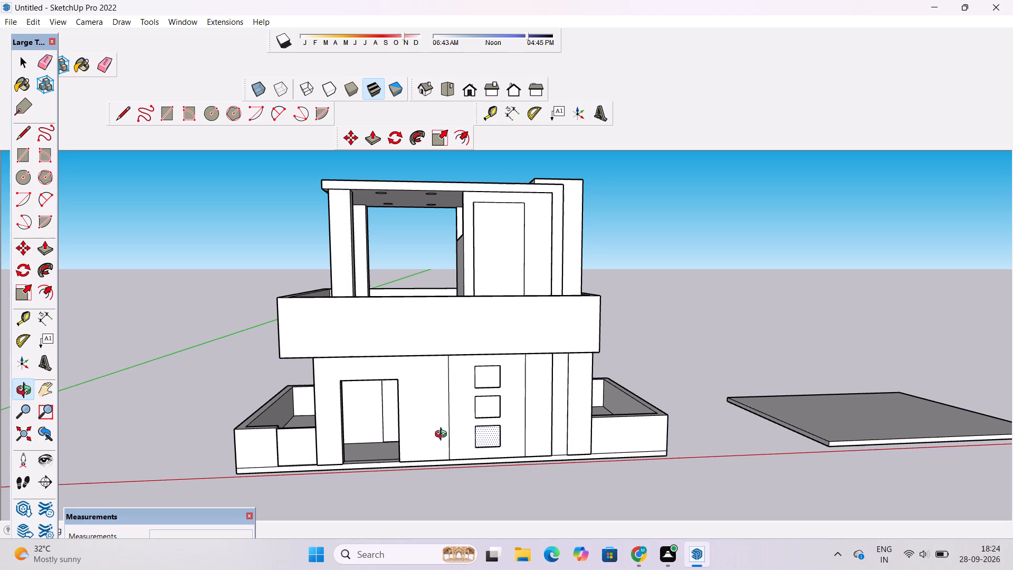
pyautogui.moveTo(448, 394); pyautogui.dragTo(409, 404)
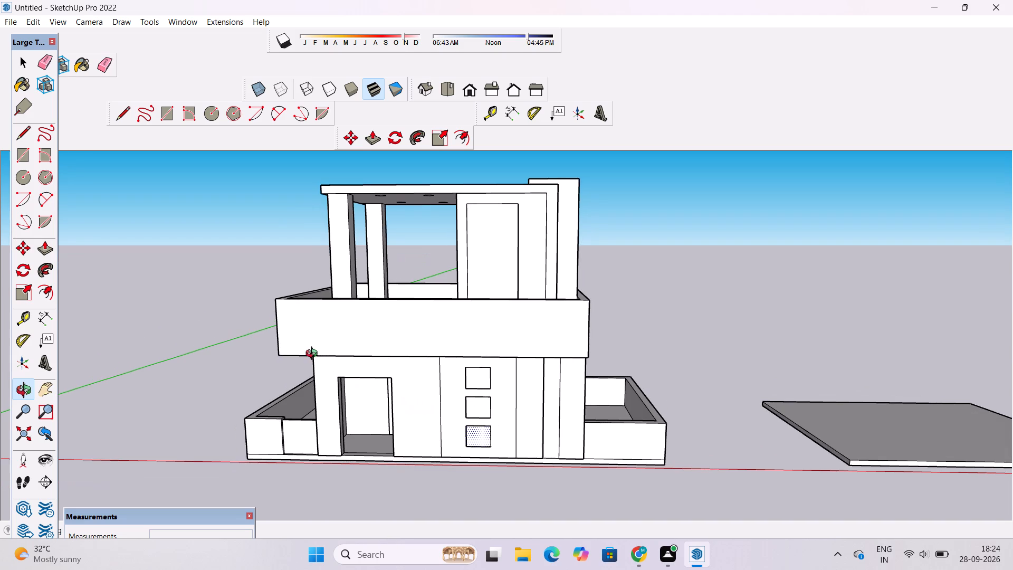
pyautogui.keyDown('shift'); pyautogui.moveTo(312, 355); pyautogui.dragTo(281, 378); pyautogui.keyUp('shift')
pyautogui.keyDown('shift'); pyautogui.moveTo(447, 379); pyautogui.dragTo(310, 406); pyautogui.keyUp('shift')
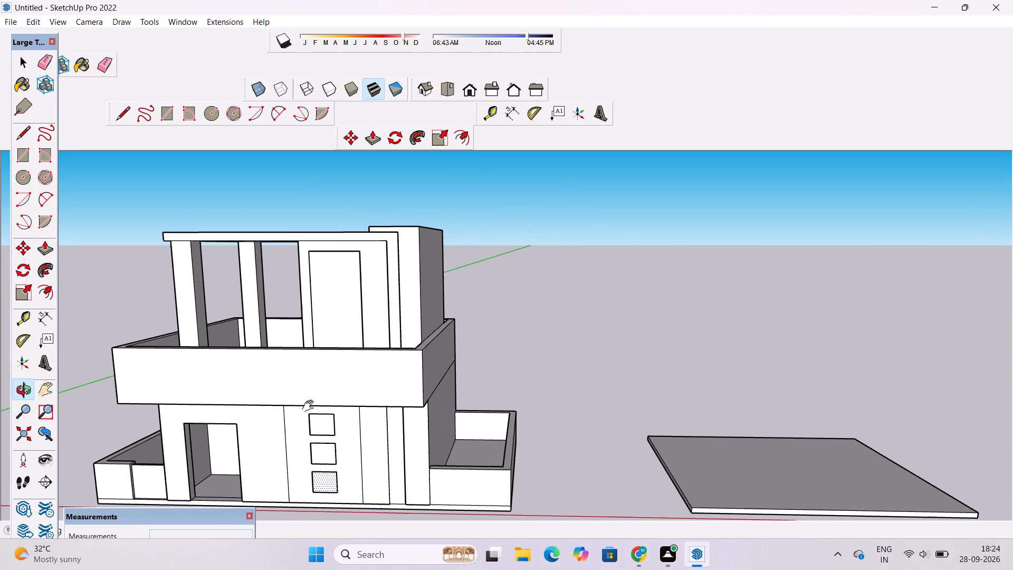
# Draw a horizontal rectangle about 10' 4" by 1' 7" on the front balcony parapet, near its upper edge above the raised panels.
pyautogui.keyDown('shift'); pyautogui.scroll(5, 367, 363); pyautogui.keyUp('shift')
pyautogui.moveTo(372, 368); pyautogui.dragTo(408, 353)
pyautogui.moveTo(405, 364); pyautogui.dragTo(424, 356)
pyautogui.keyDown('shift'); pyautogui.moveTo(425, 368); pyautogui.dragTo(455, 363); pyautogui.keyUp('shift')
pyautogui.keyDown('shift'); pyautogui.moveTo(455, 363); pyautogui.dragTo(446, 362); pyautogui.keyUp('shift')
pyautogui.press('r')
pyautogui.scroll(-2, 400, 368)
pyautogui.scroll(1, 394, 369)
pyautogui.click(389, 343)
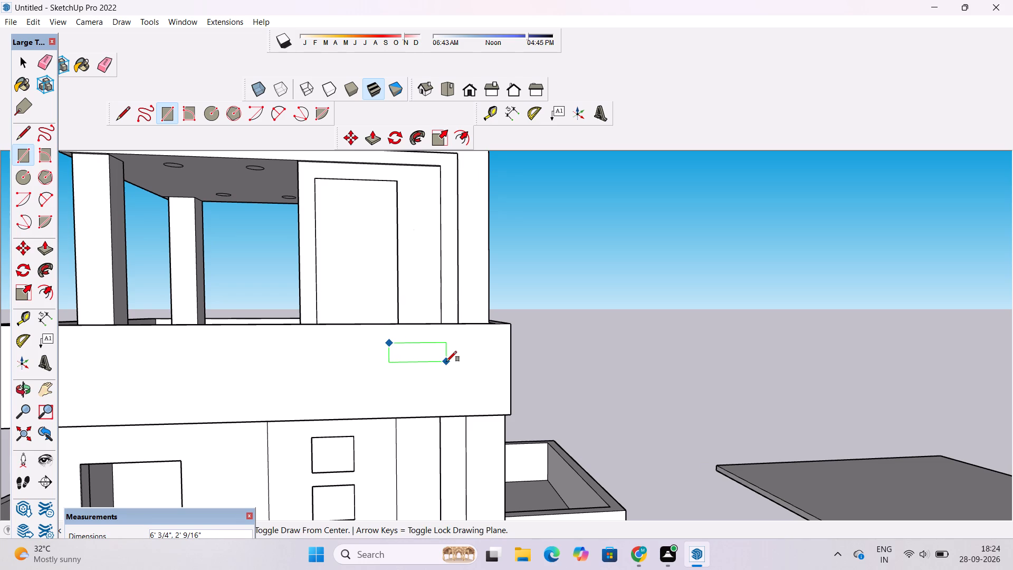
pyautogui.scroll(2, 446, 362)
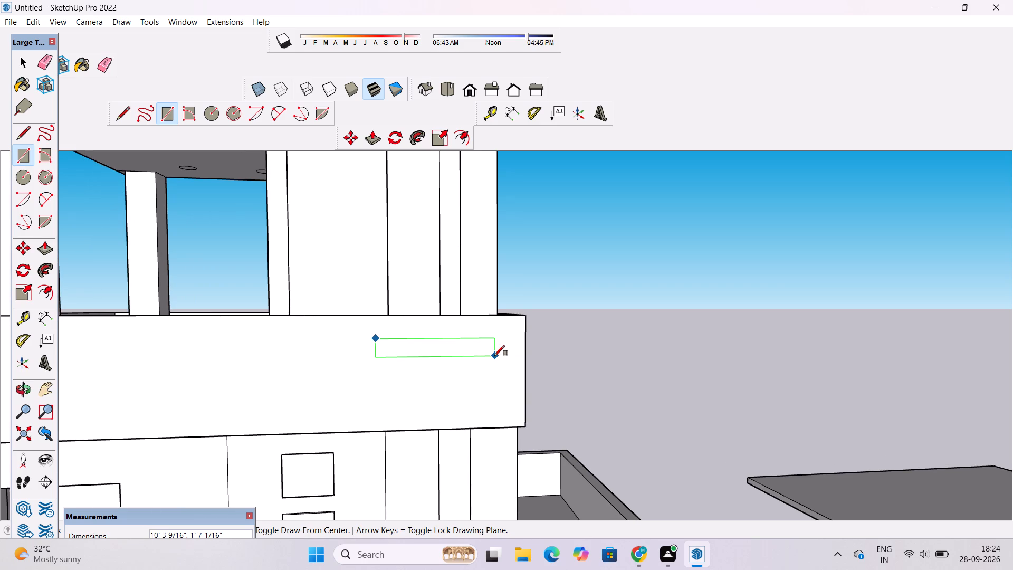
pyautogui.click(494, 356)
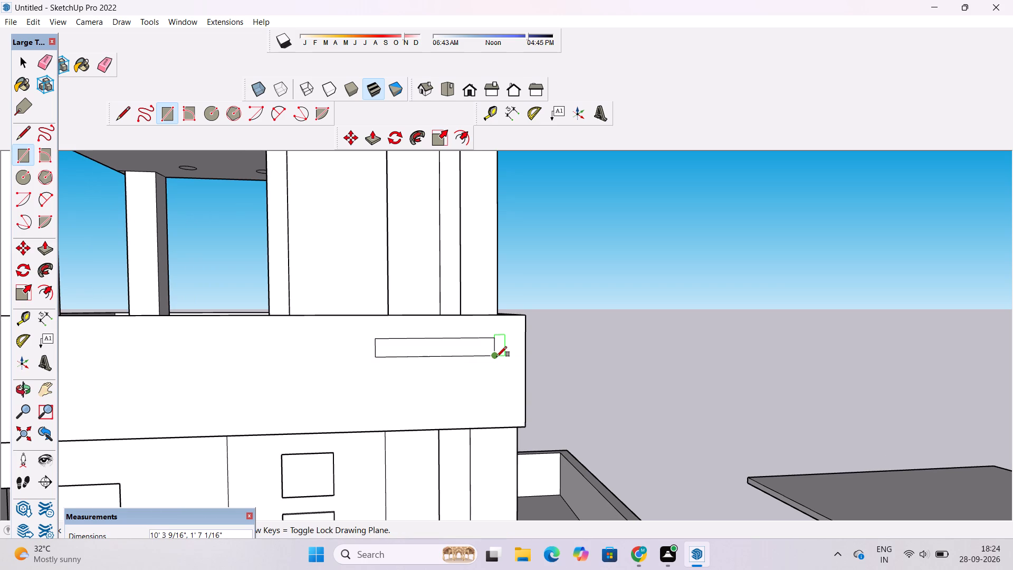
pyautogui.press('space')
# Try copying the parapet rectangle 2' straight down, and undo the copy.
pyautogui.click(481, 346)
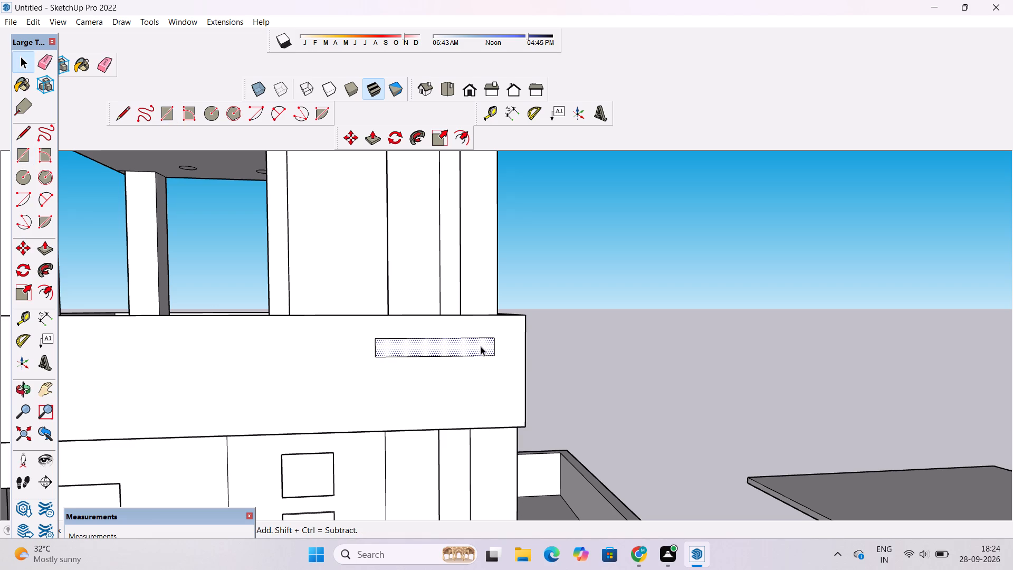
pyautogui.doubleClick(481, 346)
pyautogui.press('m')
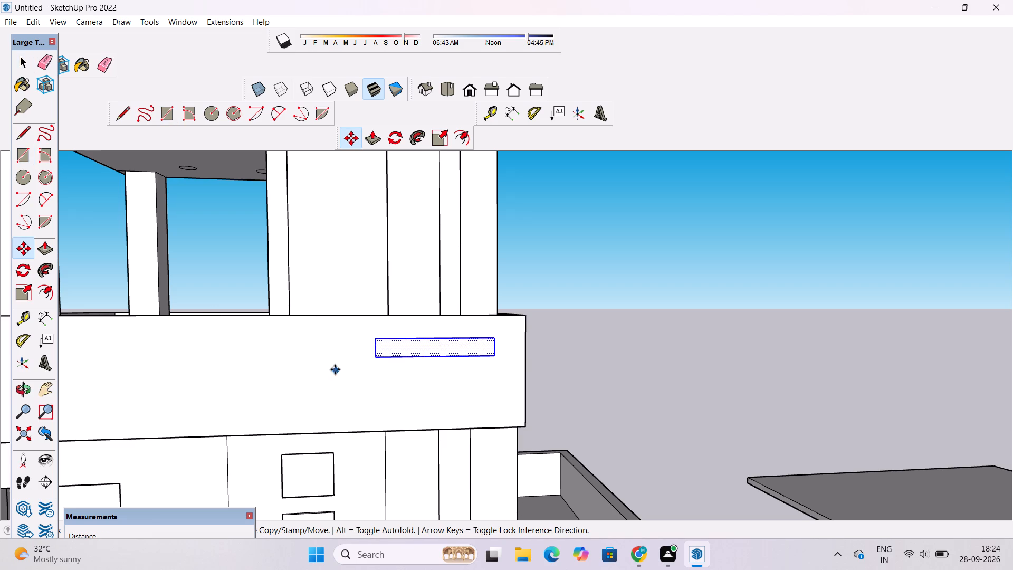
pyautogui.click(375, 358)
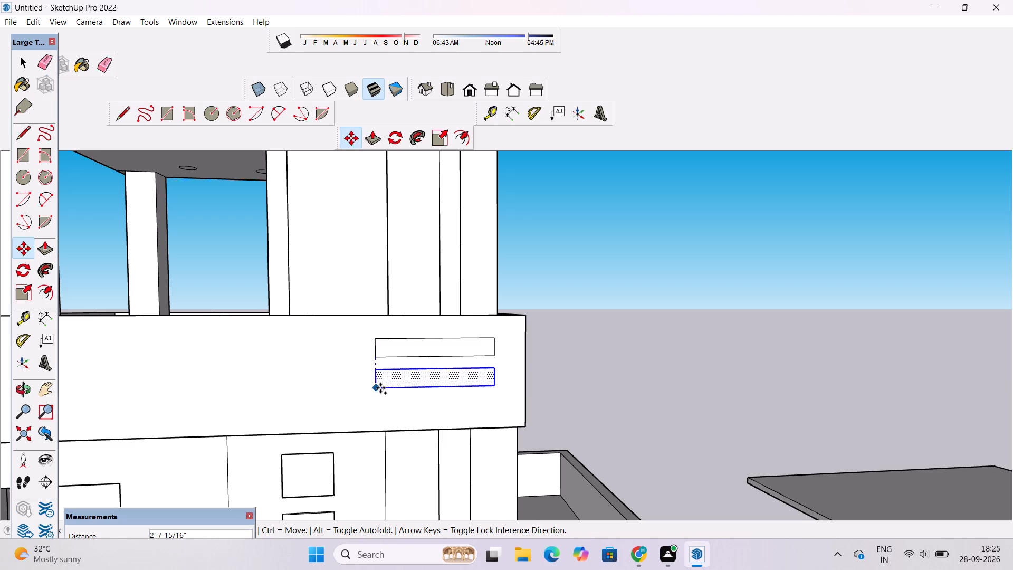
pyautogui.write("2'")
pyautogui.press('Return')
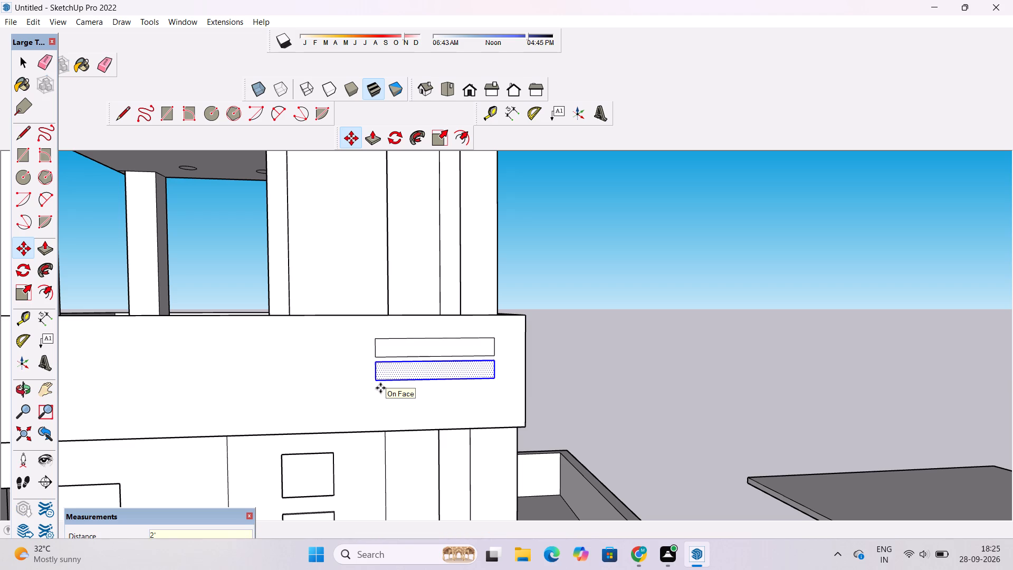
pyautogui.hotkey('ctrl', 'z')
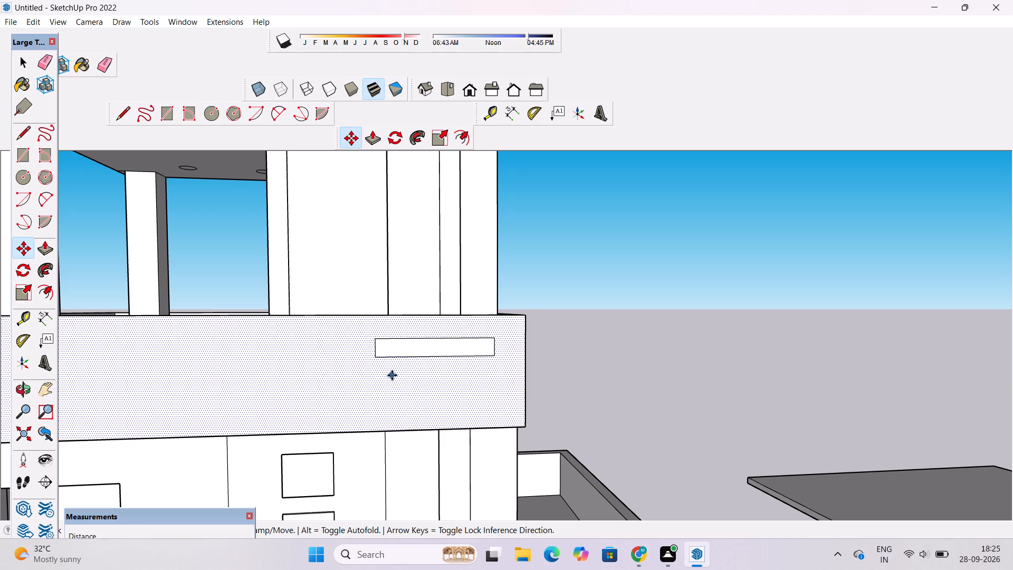
# Copy the parapet rectangle with its edges 4.5' straight down on the same parapet face.
pyautogui.press('space')
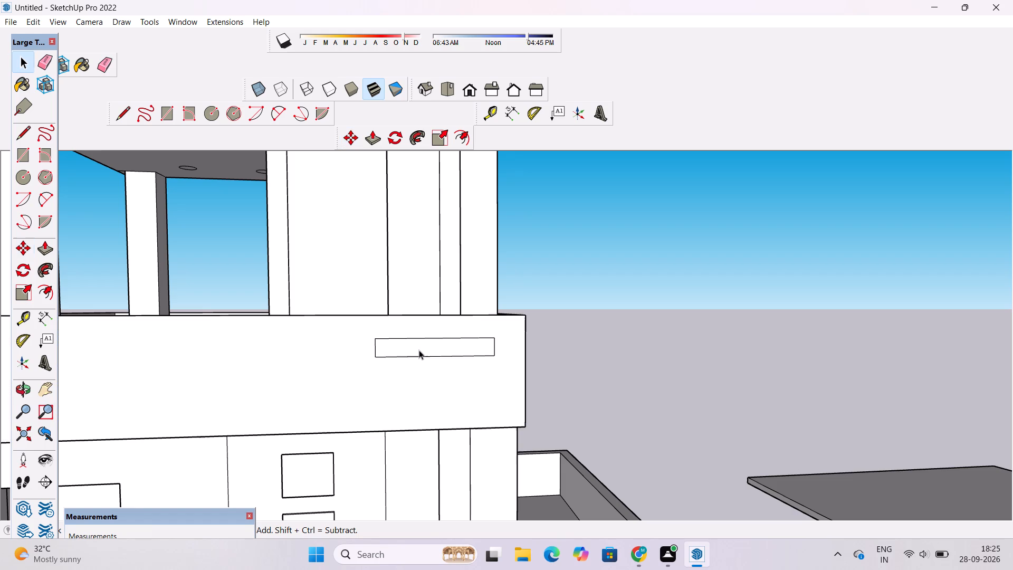
pyautogui.doubleClick(419, 350)
pyautogui.press('m')
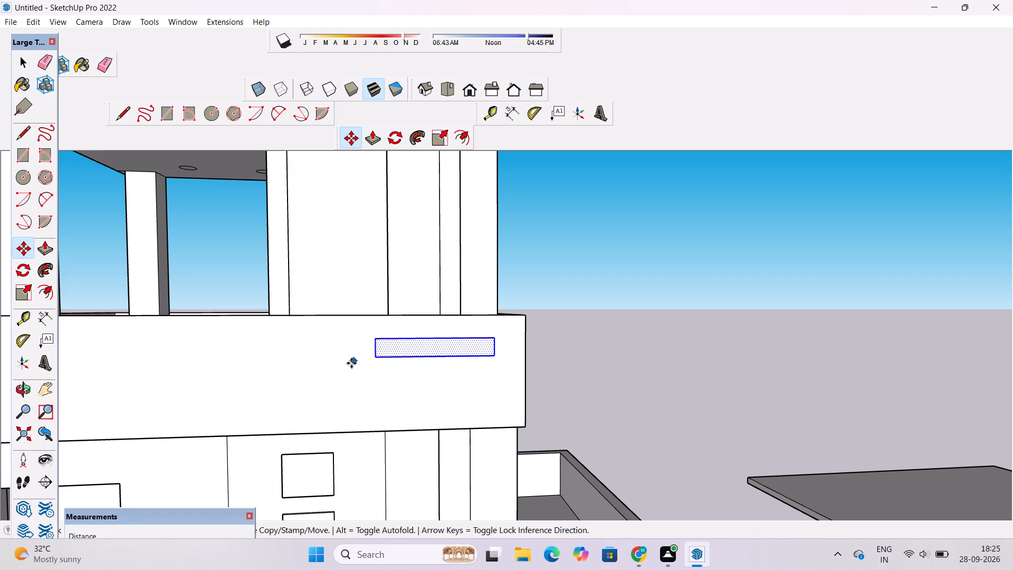
pyautogui.click(376, 337)
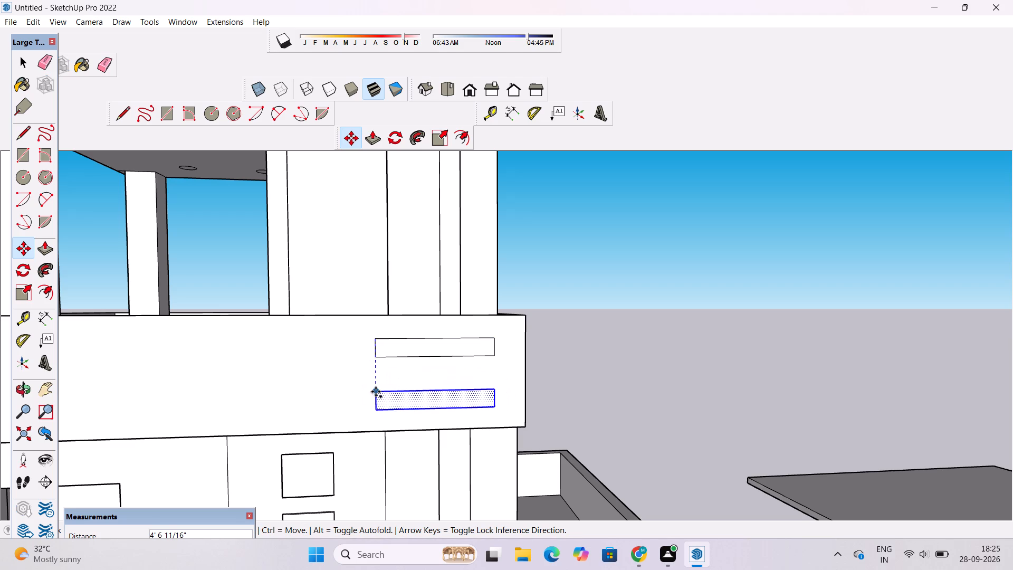
pyautogui.write("4.5'")
pyautogui.press('Return')
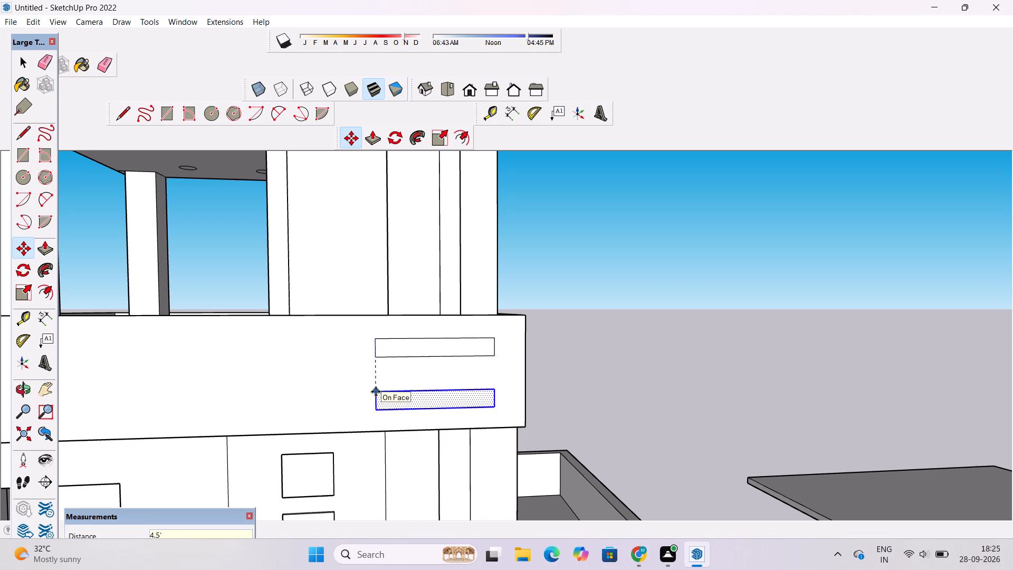
# Examine the house front and the two parapet rectangles from both sides, above and below.
pyautogui.press('o')
pyautogui.scroll(-6, 376, 392)
pyautogui.moveTo(556, 423); pyautogui.dragTo(469, 439)
pyautogui.keyDown('shift'); pyautogui.moveTo(449, 440); pyautogui.dragTo(391, 446); pyautogui.keyUp('shift')
pyautogui.moveTo(346, 458); pyautogui.dragTo(431, 453)
pyautogui.keyDown('shift'); pyautogui.moveTo(431, 451); pyautogui.dragTo(361, 472); pyautogui.keyUp('shift')
pyautogui.press('space')
pyautogui.click(533, 377)
pyautogui.press('o')
pyautogui.scroll(-5, 533, 377)
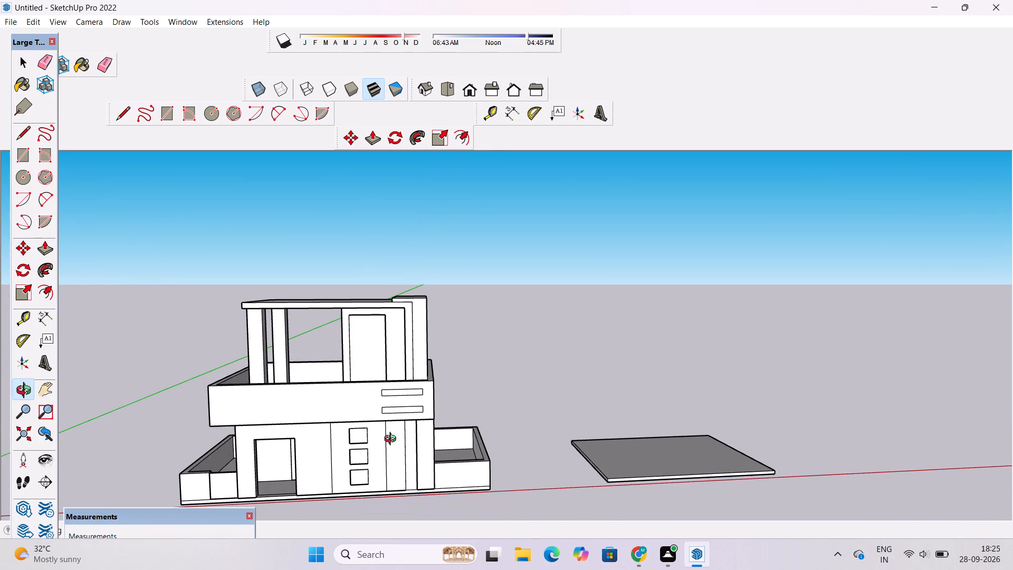
pyautogui.keyDown('shift'); pyautogui.moveTo(324, 451); pyautogui.dragTo(400, 402); pyautogui.keyUp('shift')
pyautogui.scroll(4, 422, 373)
pyautogui.moveTo(288, 410); pyautogui.dragTo(558, 356)
pyautogui.moveTo(665, 356); pyautogui.dragTo(461, 400)
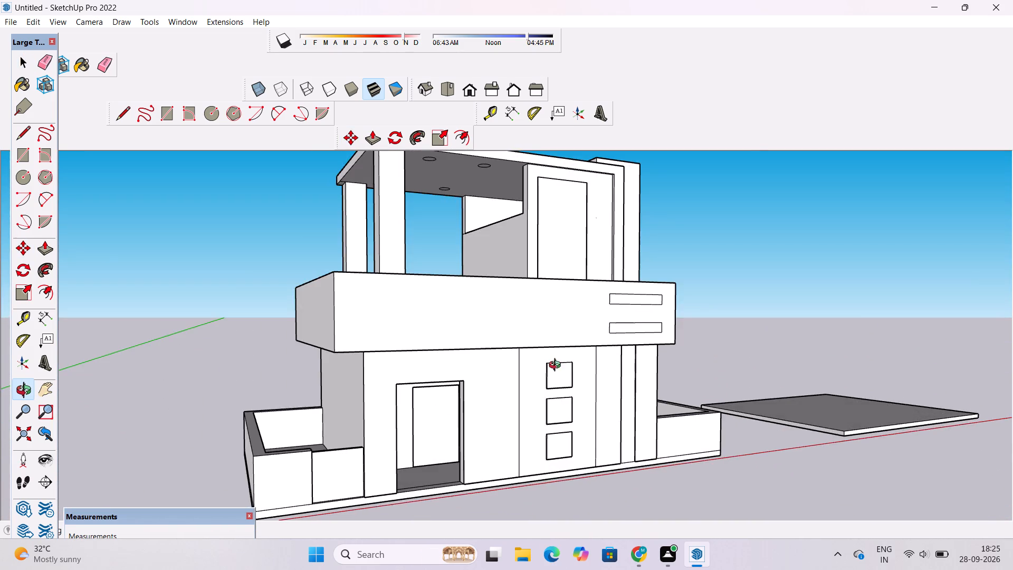
pyautogui.keyDown('shift'); pyautogui.moveTo(625, 349); pyautogui.dragTo(553, 377); pyautogui.keyUp('shift')
pyautogui.moveTo(599, 391); pyautogui.dragTo(522, 328)
pyautogui.moveTo(522, 373); pyautogui.dragTo(520, 330)
pyautogui.keyDown('shift'); pyautogui.moveTo(520, 330); pyautogui.dragTo(452, 363); pyautogui.keyUp('shift')
pyautogui.scroll(-3, 450, 358)
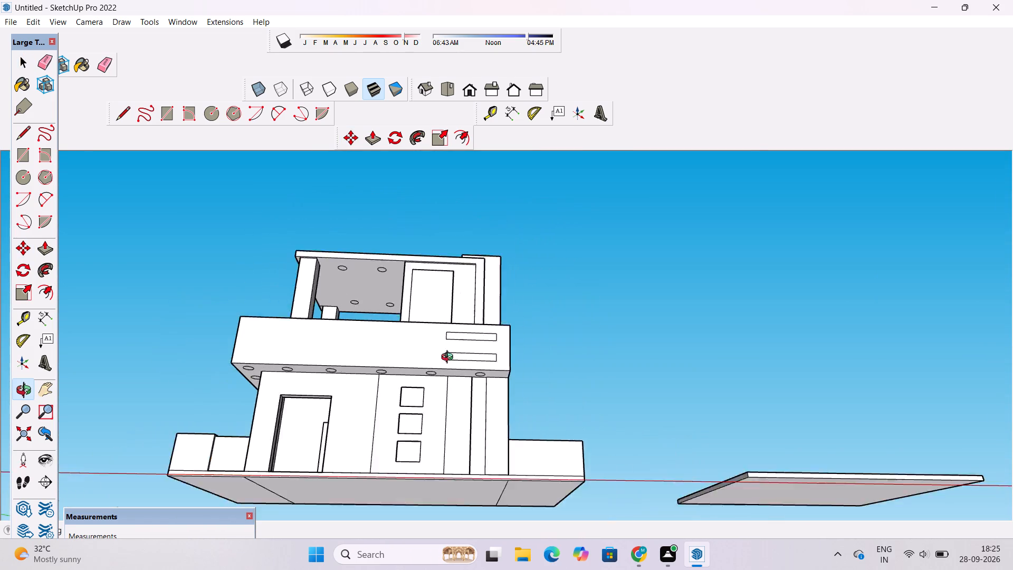
pyautogui.scroll(-2, 450, 358)
pyautogui.moveTo(388, 388); pyautogui.dragTo(388, 335)
pyautogui.scroll(8, 318, 352)
pyautogui.moveTo(459, 382); pyautogui.dragTo(396, 391)
pyautogui.scroll(-6, 385, 381)
pyautogui.moveTo(395, 391); pyautogui.dragTo(411, 404)
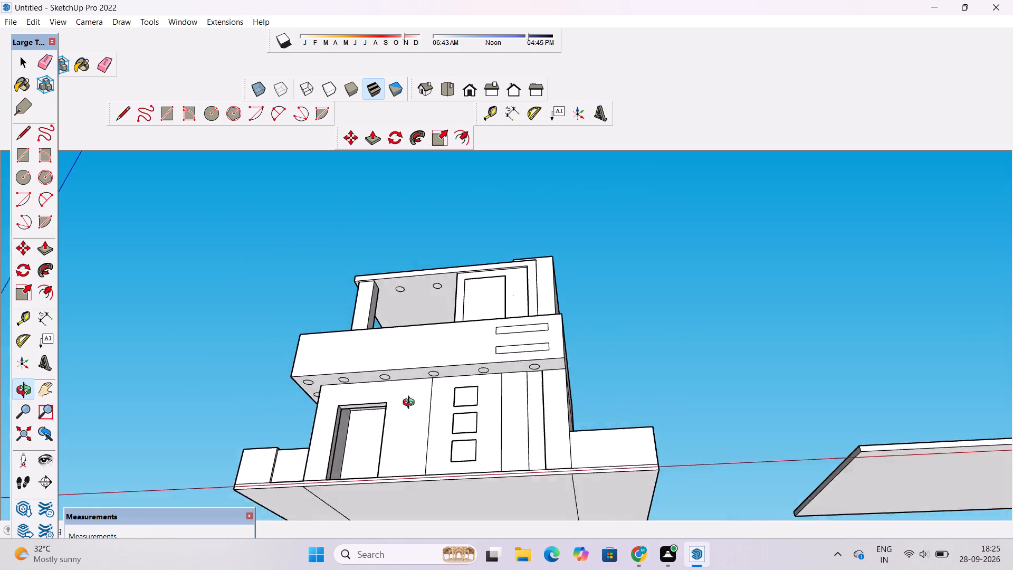
pyautogui.moveTo(411, 404); pyautogui.dragTo(515, 501)
pyautogui.moveTo(482, 404); pyautogui.dragTo(485, 467)
pyautogui.scroll(-4, 482, 458)
pyautogui.scroll(4, 528, 380)
pyautogui.moveTo(577, 377); pyautogui.dragTo(503, 403)
pyautogui.moveTo(504, 441); pyautogui.dragTo(425, 440)
pyautogui.scroll(5, 423, 436)
pyautogui.moveTo(423, 443); pyautogui.dragTo(423, 378)
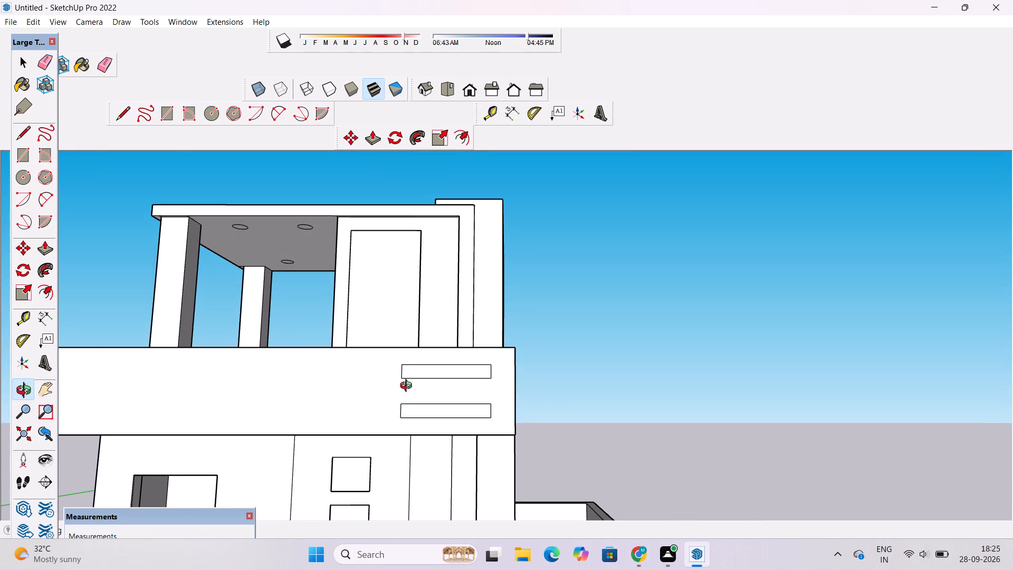
pyautogui.keyDown('shift'); pyautogui.moveTo(395, 403); pyautogui.dragTo(462, 389); pyautogui.keyUp('shift')
pyautogui.moveTo(448, 440); pyautogui.dragTo(461, 375)
pyautogui.scroll(-5, 452, 385)
pyautogui.keyDown('shift'); pyautogui.moveTo(450, 396); pyautogui.dragTo(466, 365); pyautogui.keyUp('shift')
pyautogui.moveTo(472, 367); pyautogui.dragTo(475, 422)
pyautogui.scroll(-3, 473, 389)
pyautogui.moveTo(476, 381); pyautogui.dragTo(476, 438)
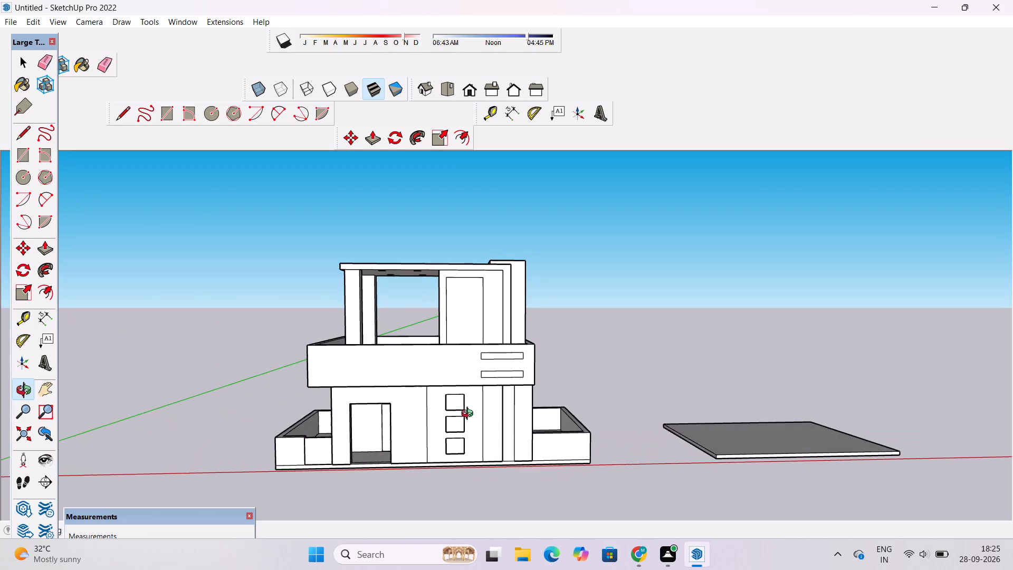
pyautogui.scroll(-5, 470, 415)
pyautogui.scroll(8, 506, 384)
pyautogui.keyDown('shift'); pyautogui.moveTo(493, 382); pyautogui.dragTo(491, 403); pyautogui.keyUp('shift')
pyautogui.moveTo(416, 433); pyautogui.dragTo(416, 433)
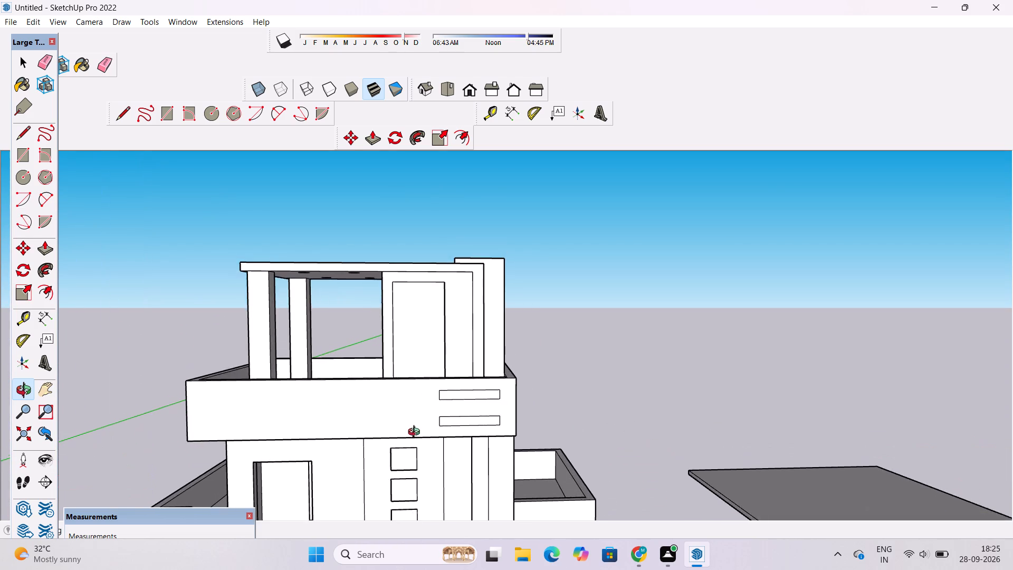
pyautogui.moveTo(416, 433); pyautogui.dragTo(574, 472)
pyautogui.scroll(4, 499, 424)
pyautogui.moveTo(452, 402); pyautogui.dragTo(403, 392)
pyautogui.moveTo(405, 405); pyautogui.dragTo(572, 429)
pyautogui.keyDown('shift'); pyautogui.moveTo(615, 402); pyautogui.dragTo(413, 385); pyautogui.keyUp('shift')
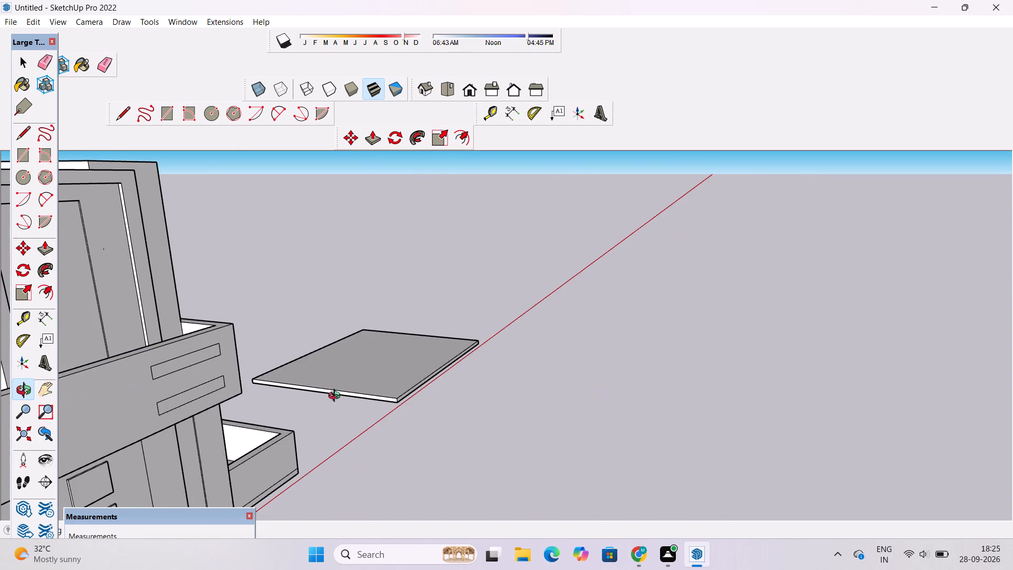
# Extrude the upper parapet rectangle outward 6" and pull the lower rectangle out to match the upper one's face.
pyautogui.keyDown('shift'); pyautogui.moveTo(331, 397); pyautogui.dragTo(517, 350); pyautogui.keyUp('shift')
pyautogui.scroll(-4, 504, 325)
pyautogui.keyDown('shift'); pyautogui.moveTo(526, 303); pyautogui.dragTo(484, 351); pyautogui.keyUp('shift')
pyautogui.keyDown('shift'); pyautogui.scroll(9, 480, 353); pyautogui.keyUp('shift')
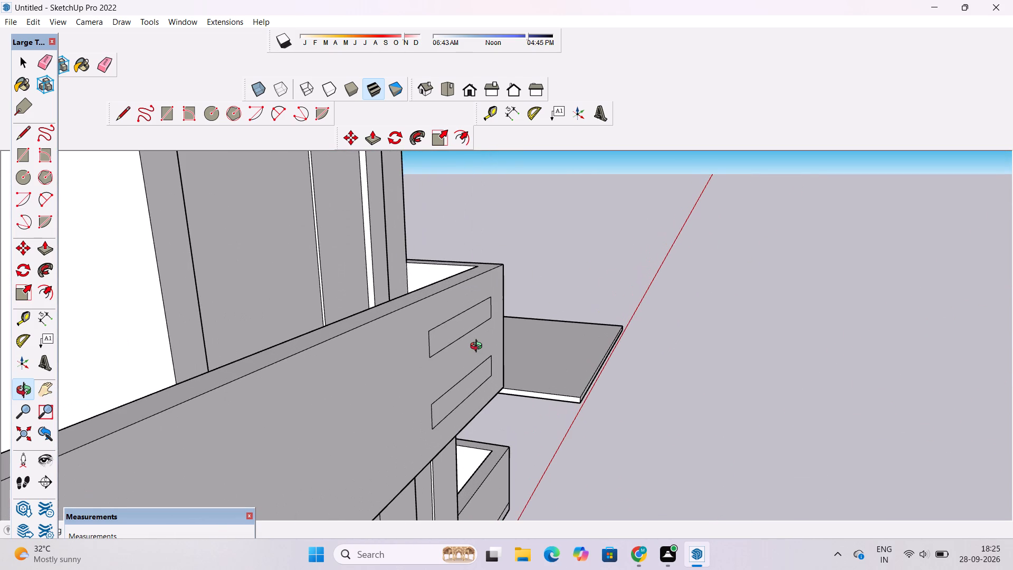
pyautogui.press('space')
pyautogui.press('p')
pyautogui.click(451, 335)
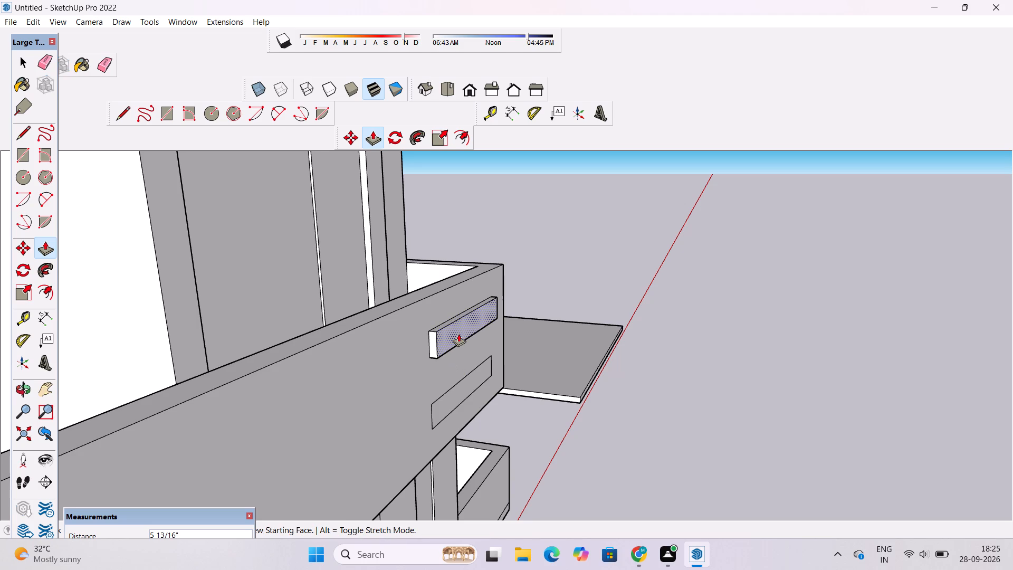
pyautogui.write('6"')
pyautogui.press('Return')
pyautogui.click(446, 402)
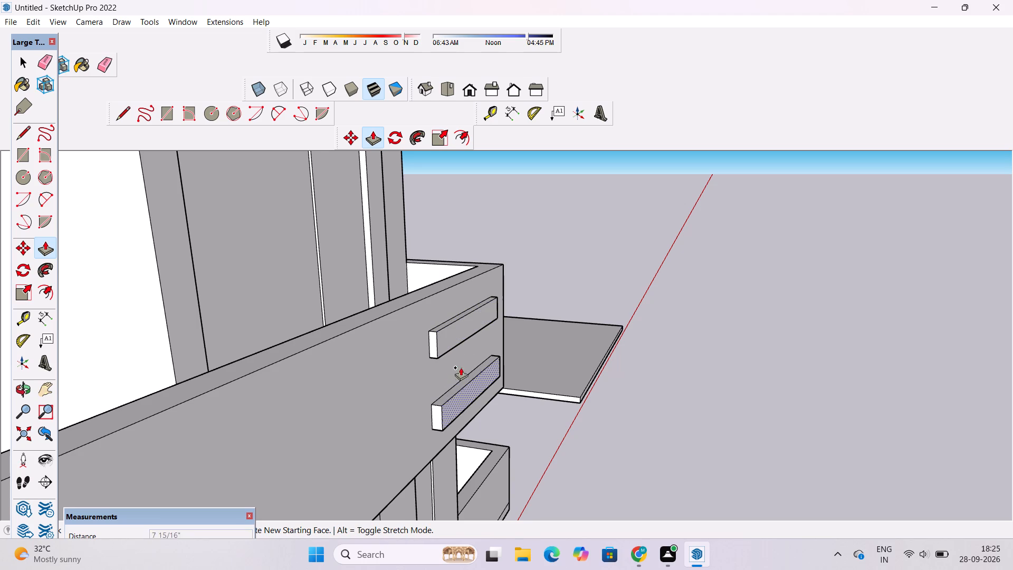
pyautogui.click(463, 330)
# Examine the raised parapet strips against the whole house front from several angles and distances.
pyautogui.press('o')
pyautogui.scroll(-6, 463, 330)
pyautogui.moveTo(561, 386); pyautogui.dragTo(478, 395)
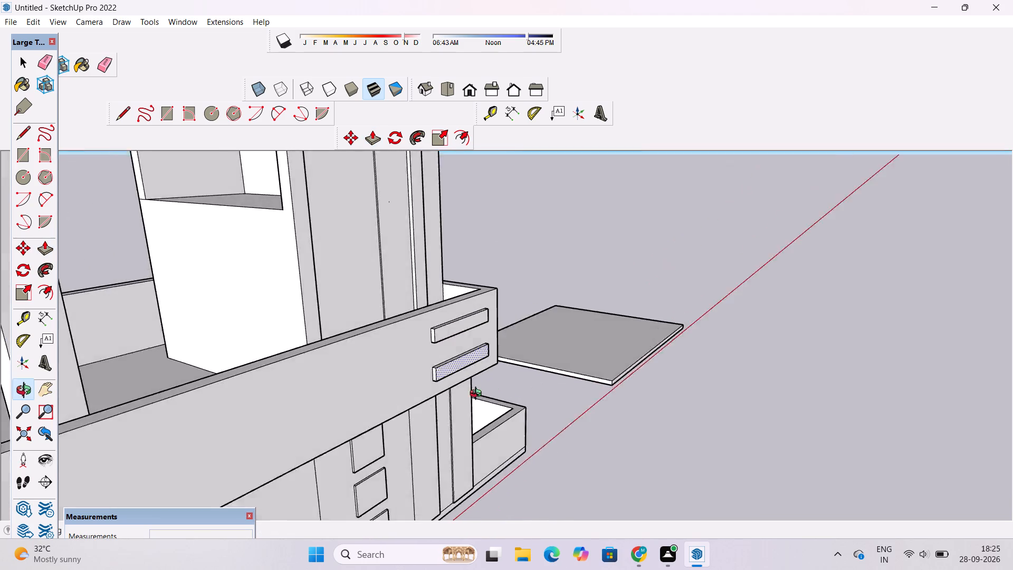
pyautogui.moveTo(478, 395); pyautogui.dragTo(429, 385)
pyautogui.moveTo(454, 404); pyautogui.dragTo(391, 407)
pyautogui.keyDown('shift'); pyautogui.moveTo(388, 405); pyautogui.dragTo(511, 397); pyautogui.keyUp('shift')
pyautogui.scroll(-4, 512, 385)
pyautogui.moveTo(470, 395); pyautogui.dragTo(353, 401)
pyautogui.keyDown('shift'); pyautogui.click(395, 391); pyautogui.keyUp('shift')
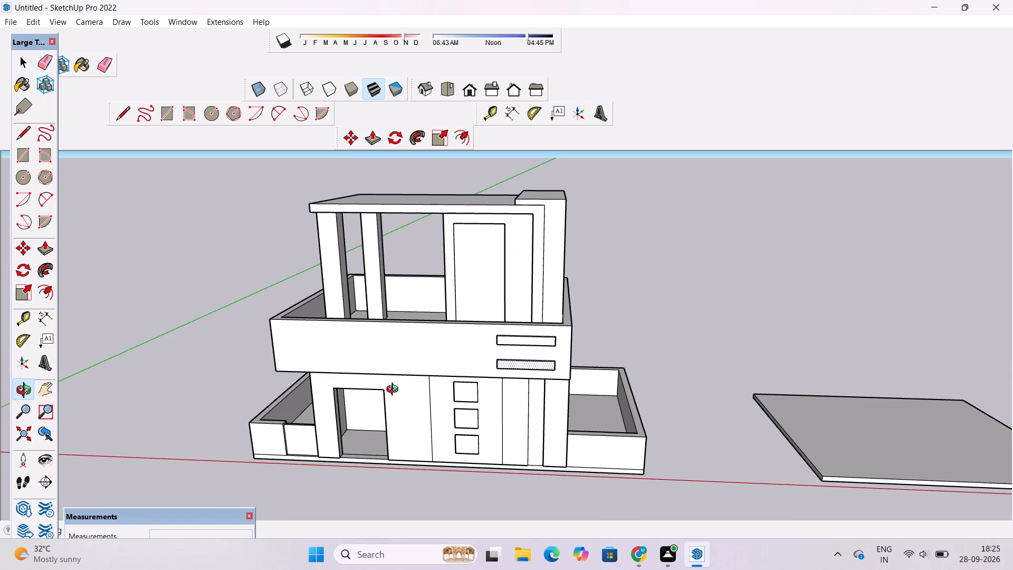
pyautogui.scroll(-1, 397, 386)
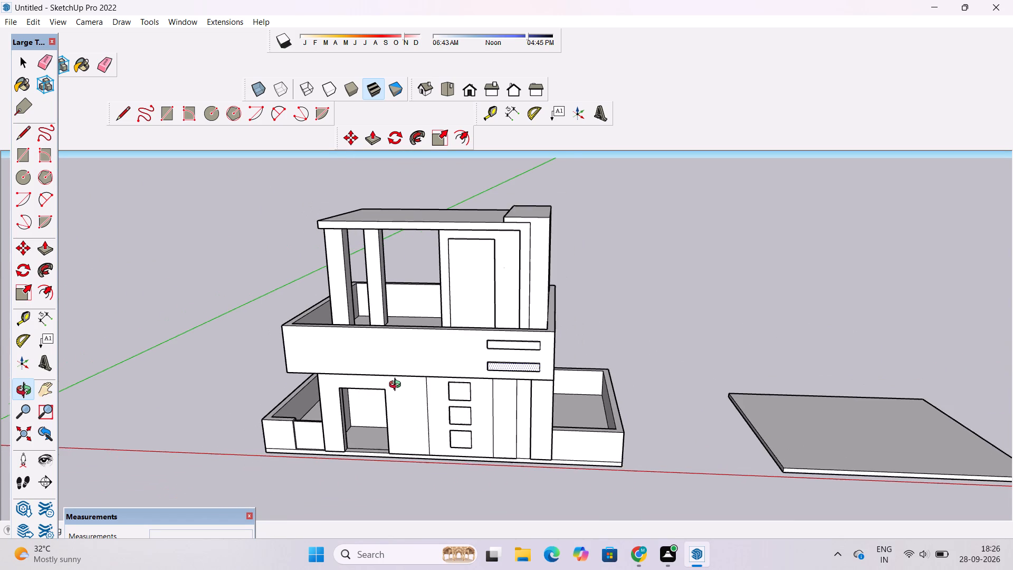
pyautogui.scroll(-2, 397, 386)
pyautogui.moveTo(396, 392); pyautogui.dragTo(413, 388)
pyautogui.moveTo(418, 386); pyautogui.dragTo(468, 386)
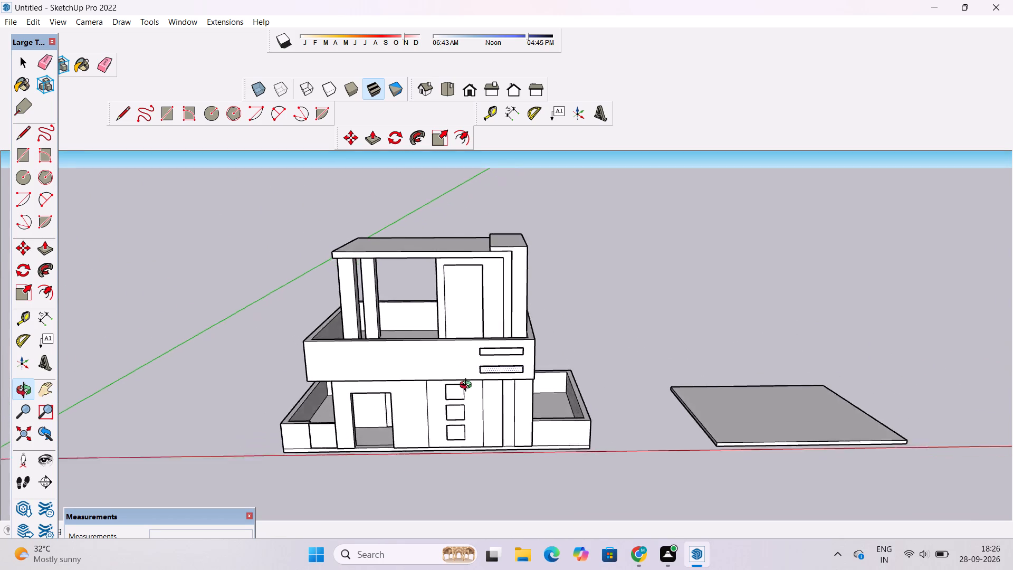
pyautogui.moveTo(468, 386); pyautogui.dragTo(477, 386)
pyautogui.scroll(4, 482, 370)
pyautogui.keyDown('shift'); pyautogui.moveTo(478, 371); pyautogui.dragTo(480, 397); pyautogui.keyUp('shift')
pyautogui.press('space')
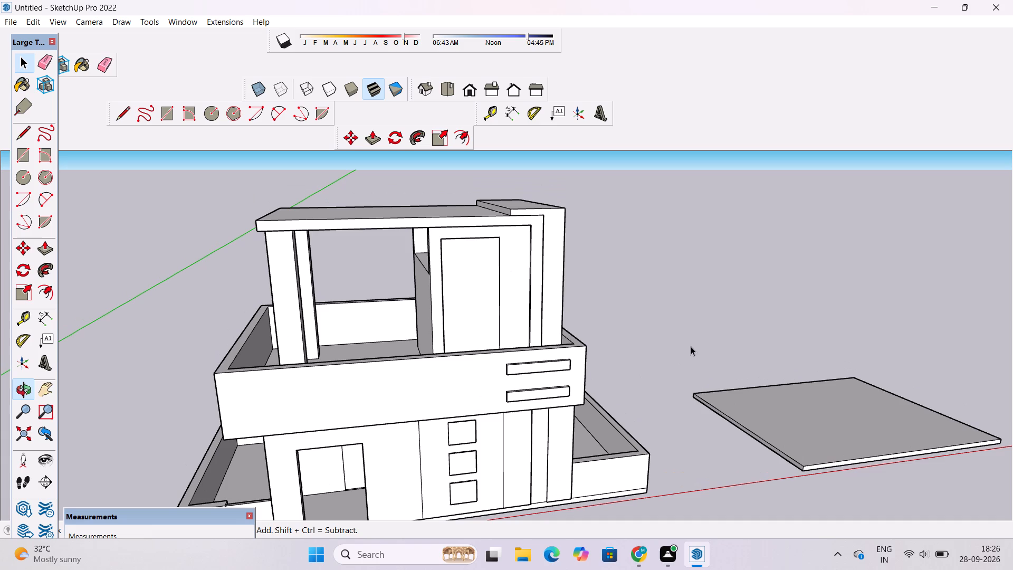
pyautogui.press('o')
pyautogui.keyDown('shift'); pyautogui.moveTo(486, 431); pyautogui.dragTo(570, 406); pyautogui.keyUp('shift')
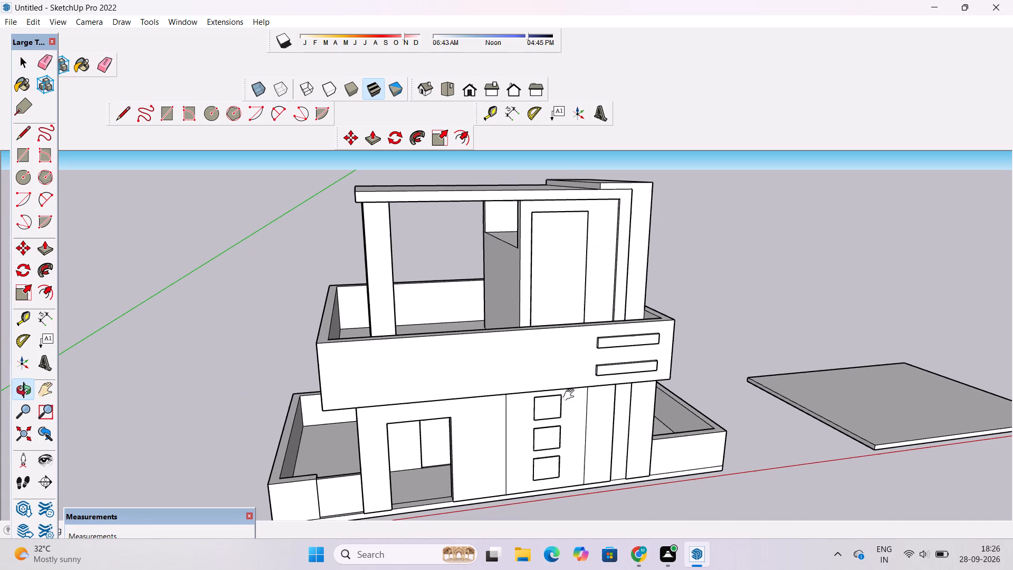
pyautogui.keyDown('shift'); pyautogui.moveTo(570, 395); pyautogui.dragTo(546, 383); pyautogui.keyUp('shift')
pyautogui.scroll(3, 532, 378)
pyautogui.keyDown('shift'); pyautogui.moveTo(532, 378); pyautogui.dragTo(482, 395); pyautogui.keyUp('shift')
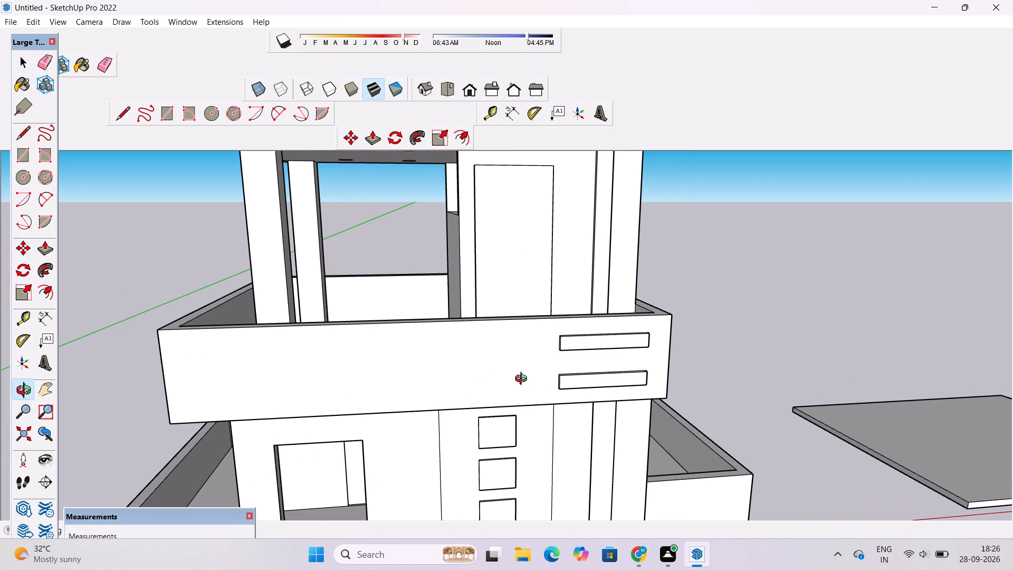
pyautogui.moveTo(537, 385); pyautogui.dragTo(519, 373)
pyautogui.keyDown('shift'); pyautogui.moveTo(505, 378); pyautogui.dragTo(475, 399); pyautogui.keyUp('shift')
pyautogui.scroll(3, 467, 409)
pyautogui.moveTo(466, 410); pyautogui.dragTo(455, 385)
pyautogui.keyDown('shift'); pyautogui.moveTo(455, 385); pyautogui.dragTo(440, 397); pyautogui.keyUp('shift')
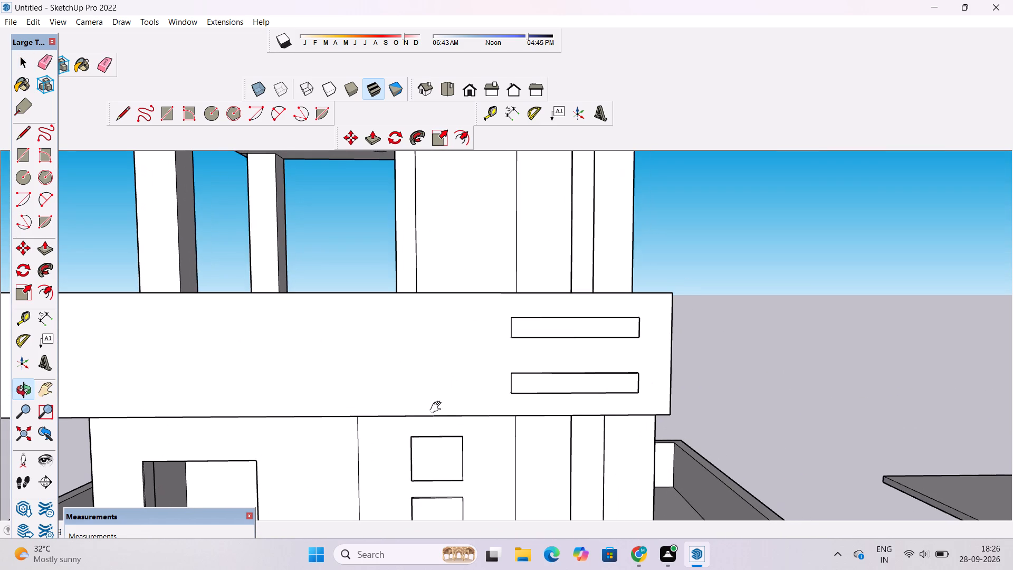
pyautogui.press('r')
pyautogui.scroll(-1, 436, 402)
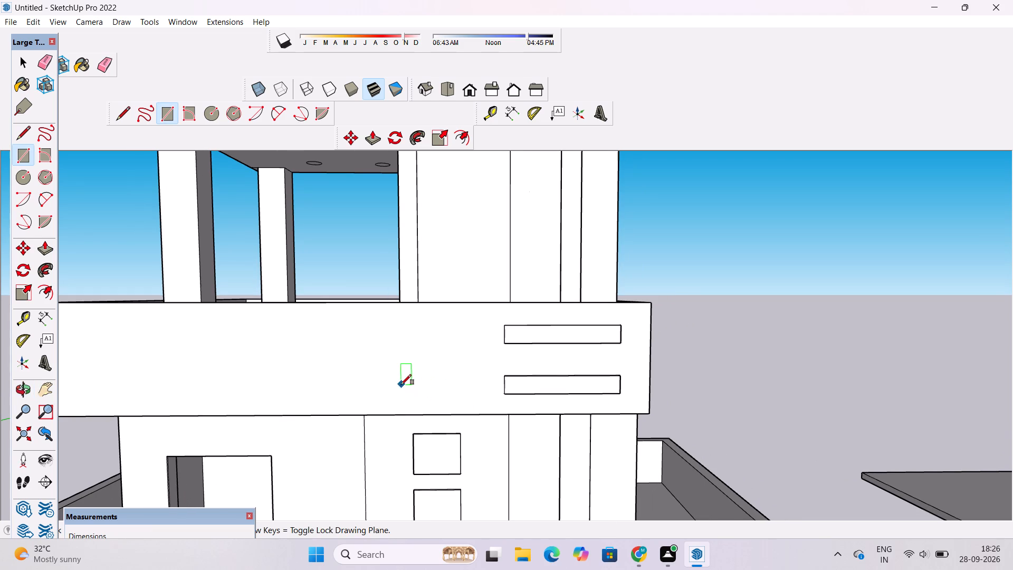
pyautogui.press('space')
# Place a horizontal guide on the front parapet face, 5.5' below its top edge.
pyautogui.press('t')
pyautogui.scroll(-3, 496, 374)
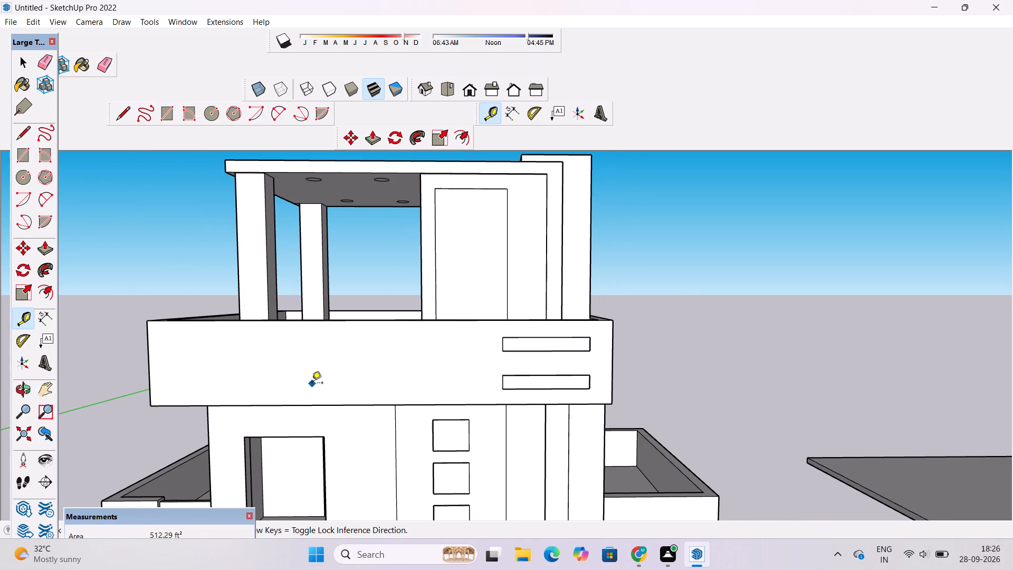
pyautogui.scroll(-2, 312, 384)
pyautogui.scroll(1, 309, 372)
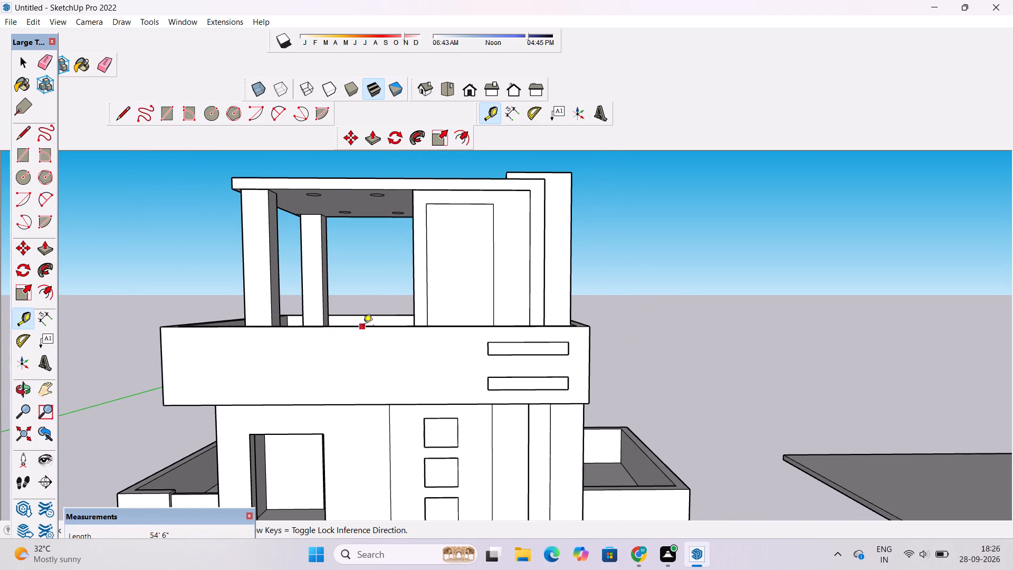
pyautogui.click(377, 329)
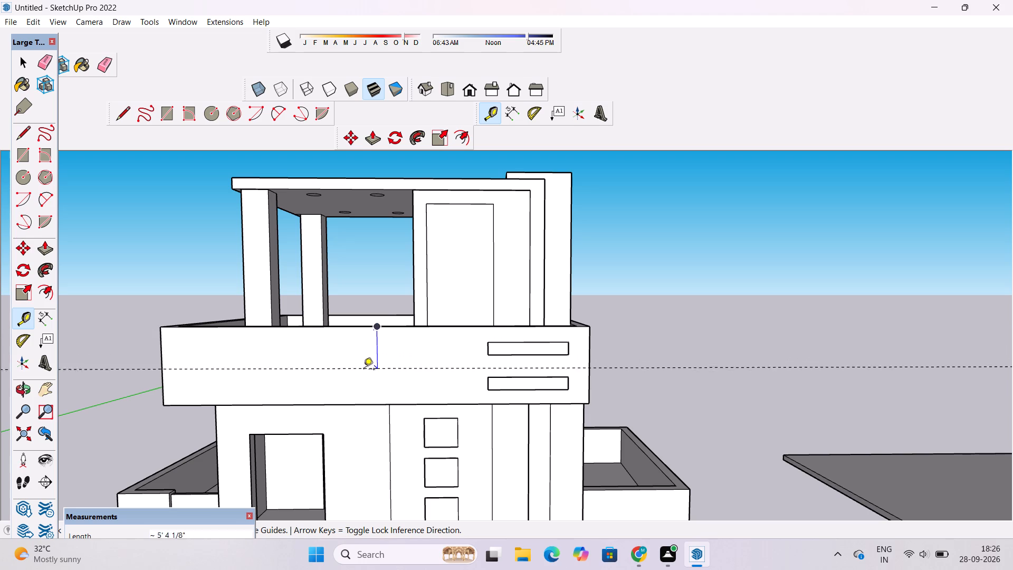
pyautogui.scroll(1, 361, 381)
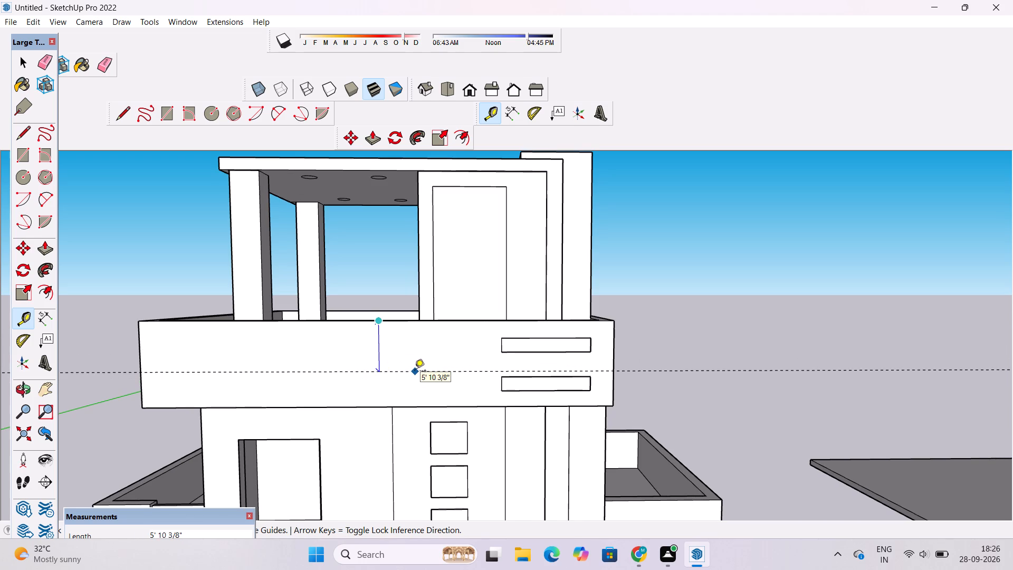
pyautogui.write("5.5'")
pyautogui.press('Return')
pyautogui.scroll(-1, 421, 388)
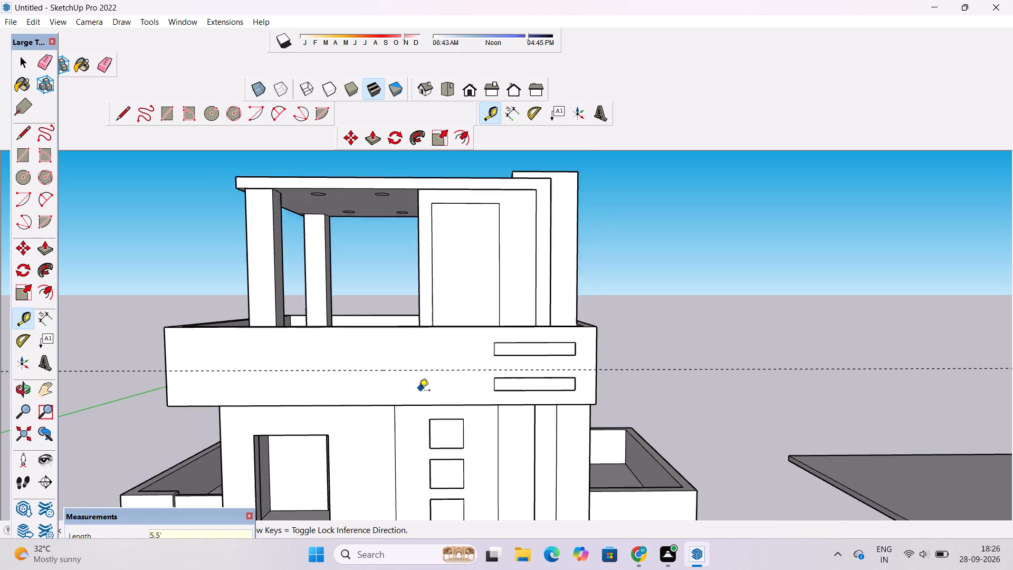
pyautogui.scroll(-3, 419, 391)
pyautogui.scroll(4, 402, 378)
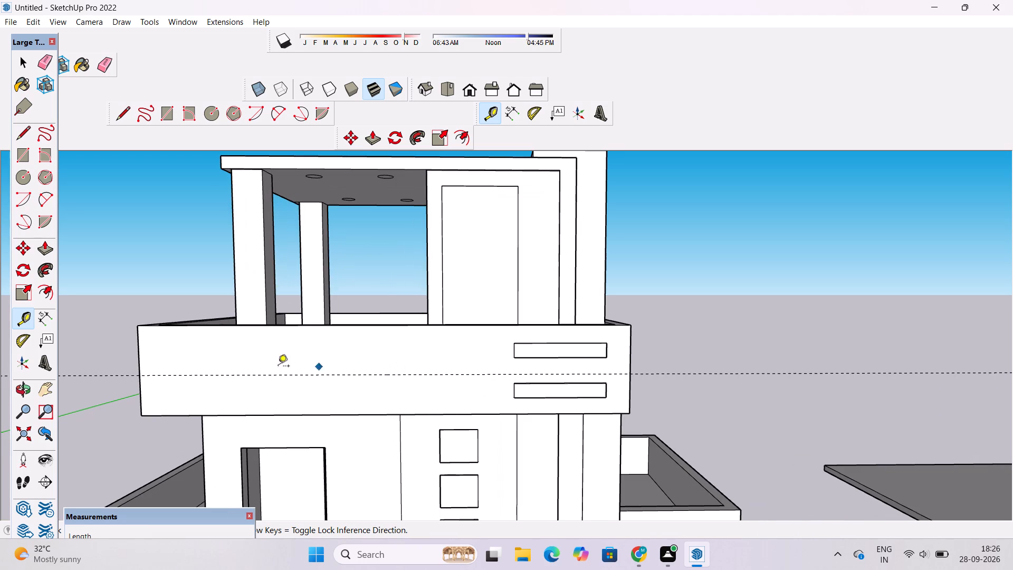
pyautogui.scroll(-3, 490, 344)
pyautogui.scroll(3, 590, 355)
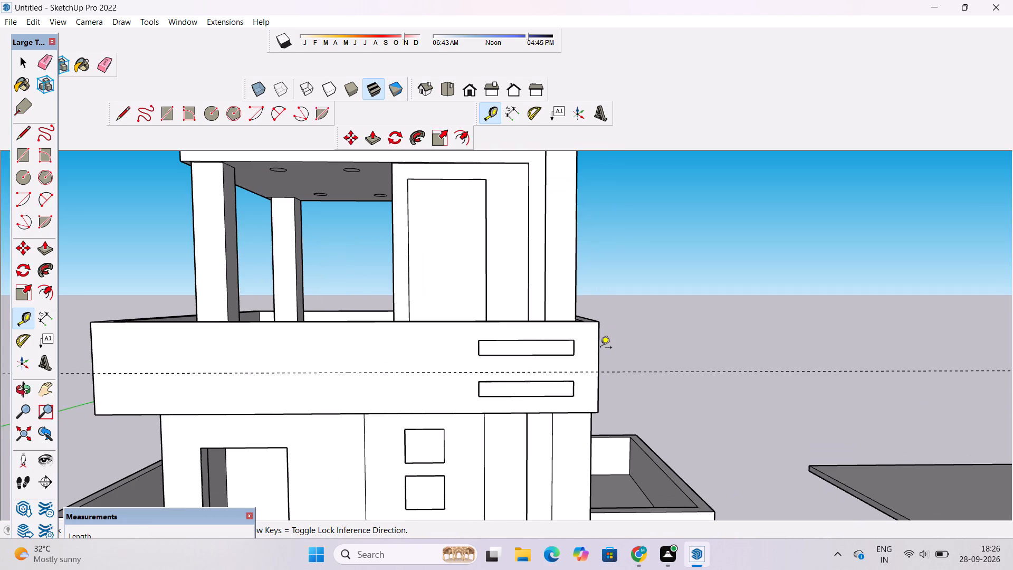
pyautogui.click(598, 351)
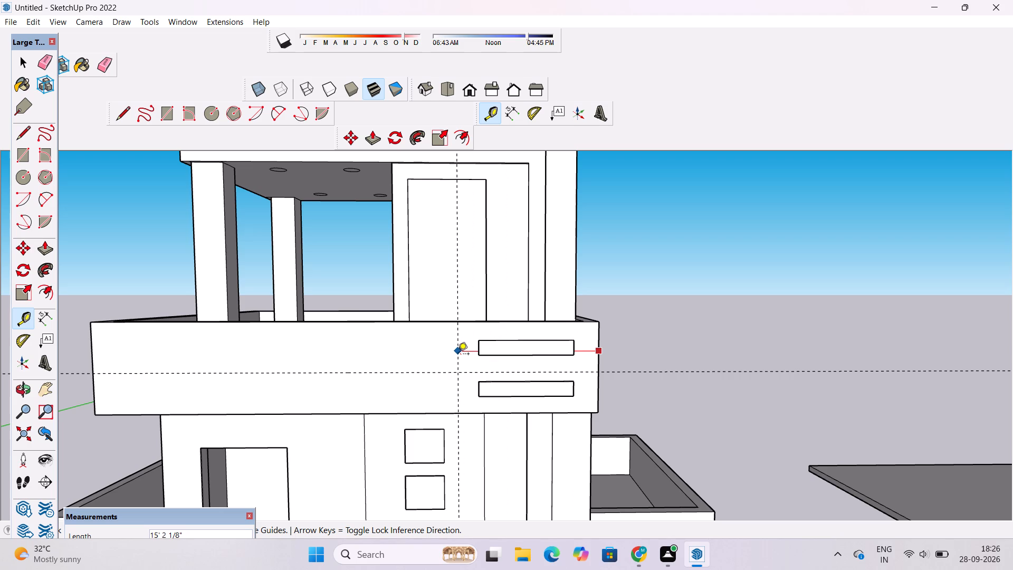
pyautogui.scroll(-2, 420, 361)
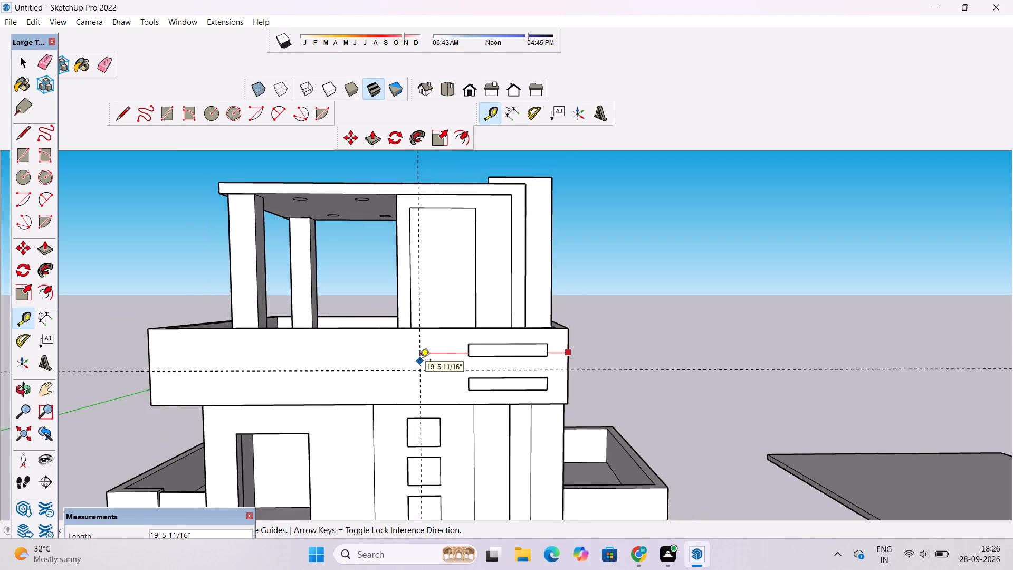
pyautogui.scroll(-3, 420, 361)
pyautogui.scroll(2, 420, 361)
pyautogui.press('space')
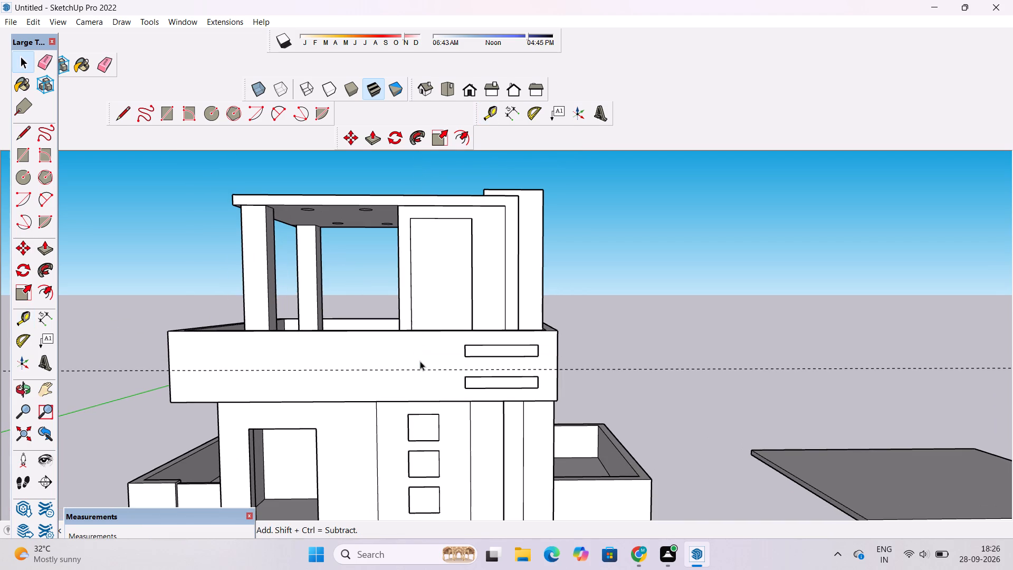
# Place a vertical guide on the front parapet, 17' in from its end edge beside the raised strips.
pyautogui.write('t')
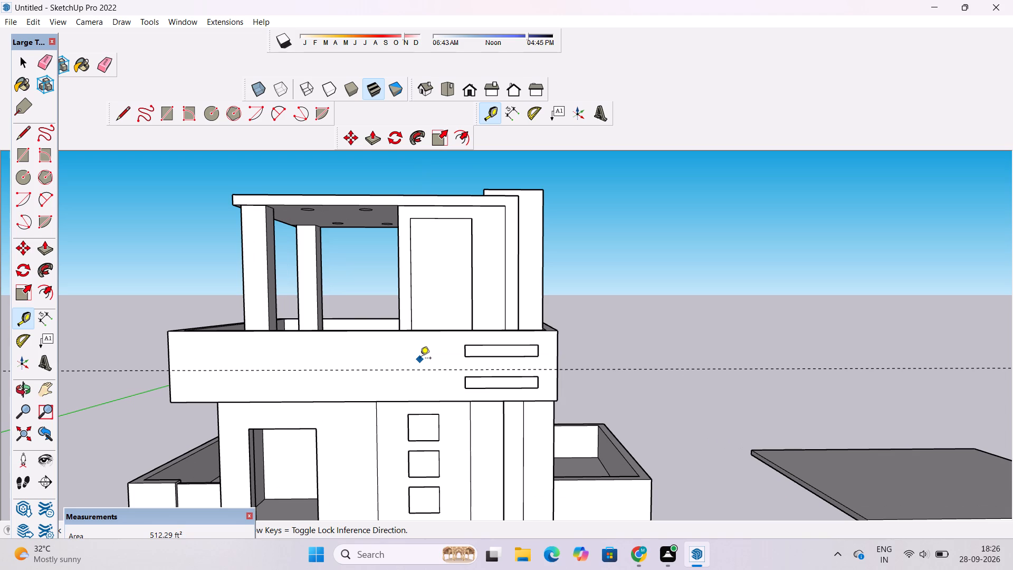
pyautogui.click(557, 351)
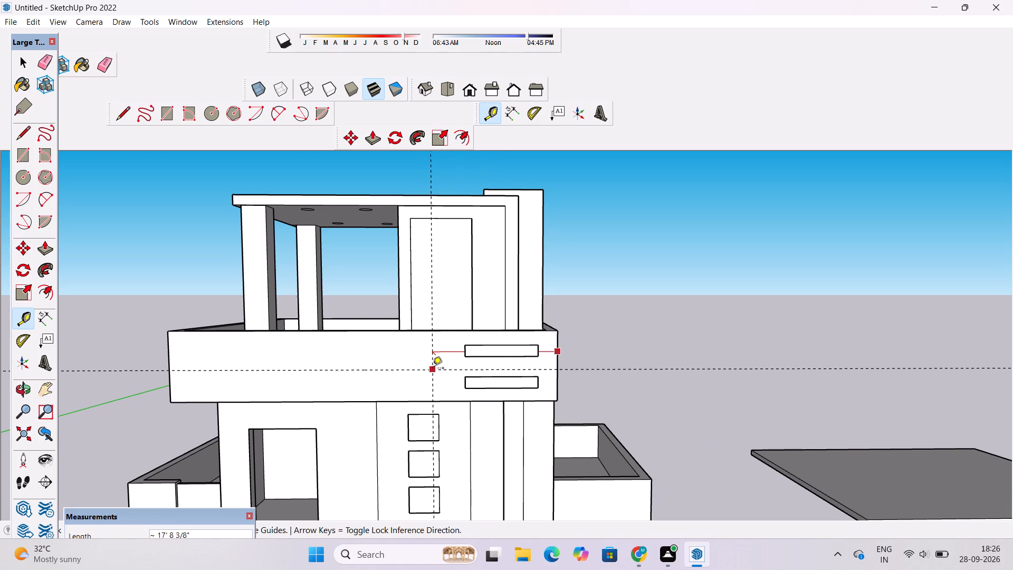
pyautogui.write("17'")
pyautogui.press('Return')
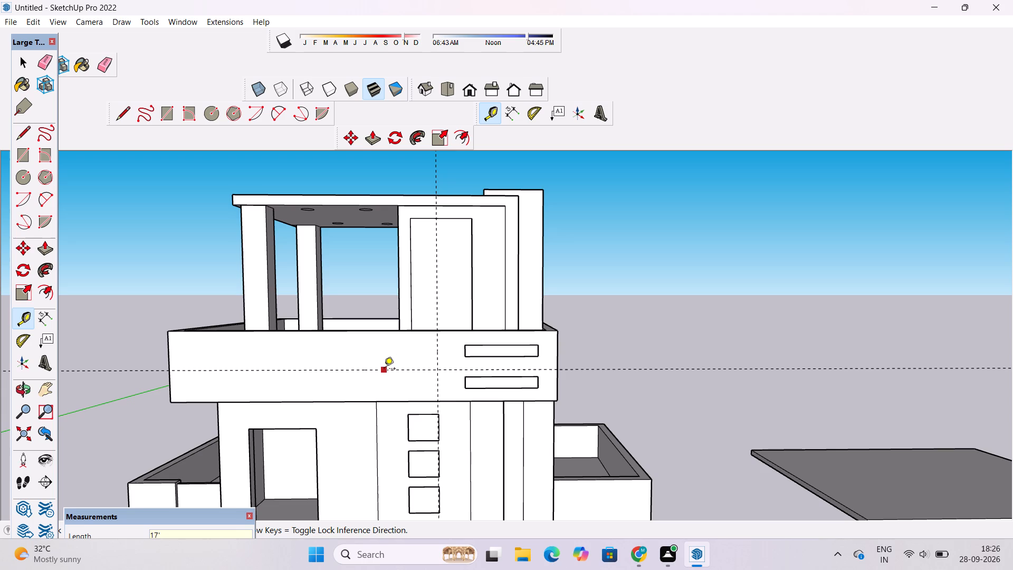
# Place a second vertical guide on the front parapet, 5.5' from the existing vertical guide, on the side away from the raised strips.
pyautogui.scroll(-1, 386, 368)
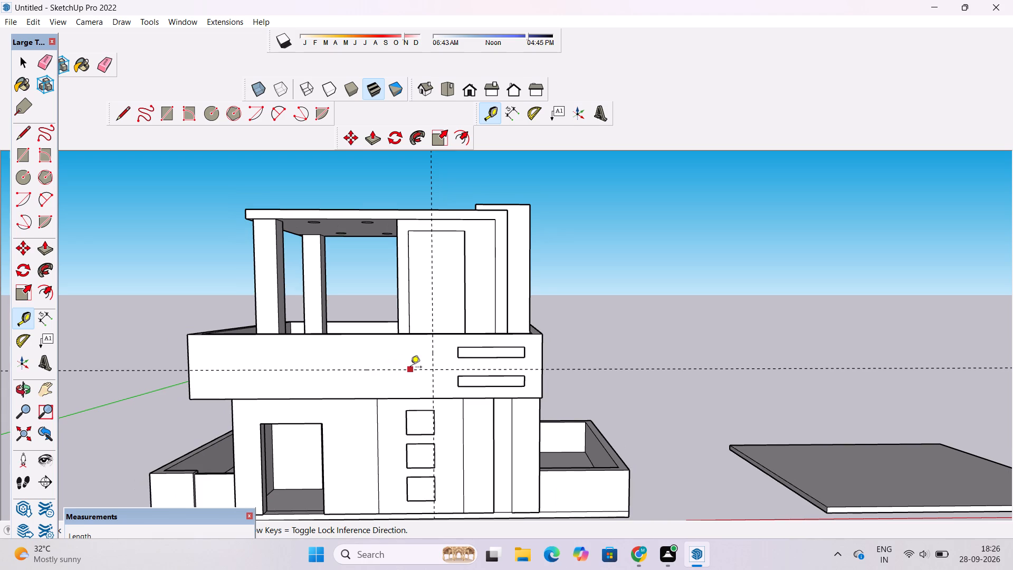
pyautogui.scroll(3, 419, 360)
pyautogui.click(439, 339)
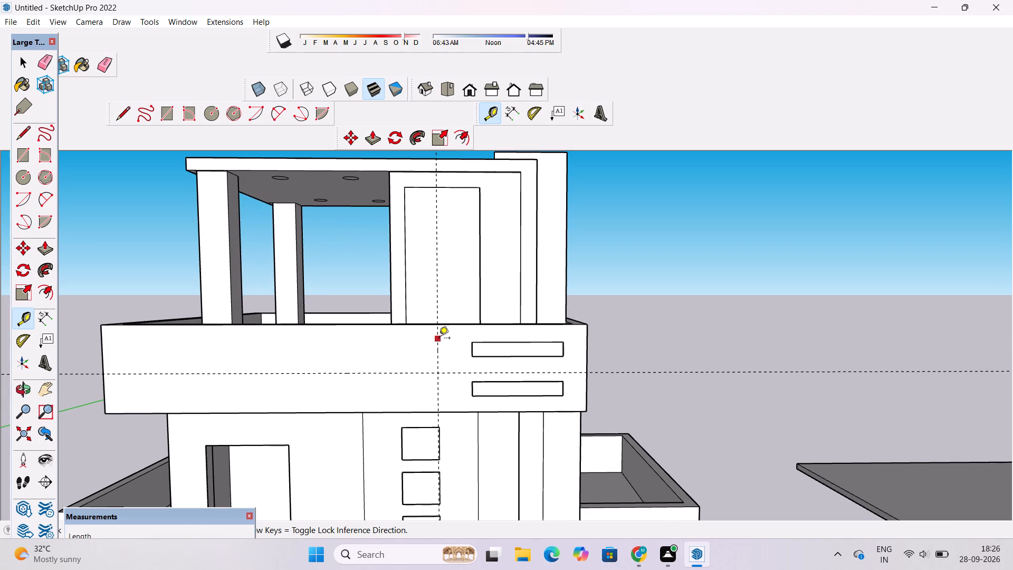
pyautogui.scroll(-3, 439, 339)
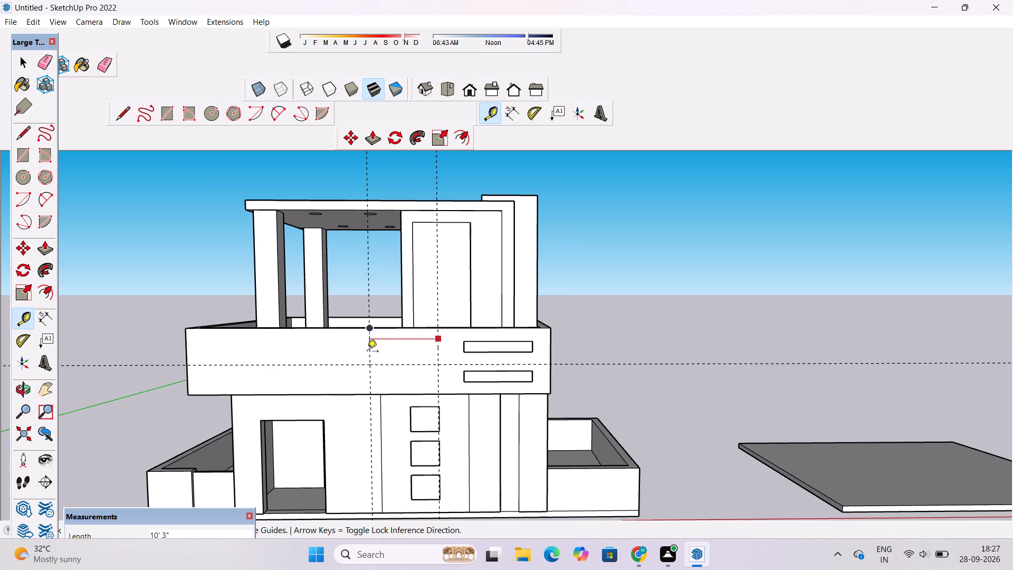
pyautogui.scroll(5, 431, 349)
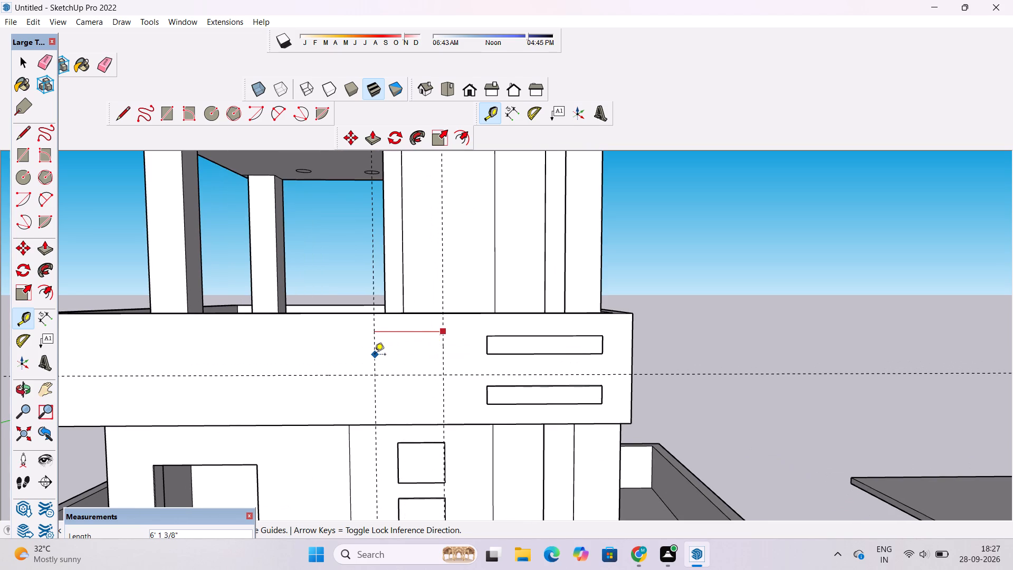
pyautogui.write("5.5'")
pyautogui.press('Return')
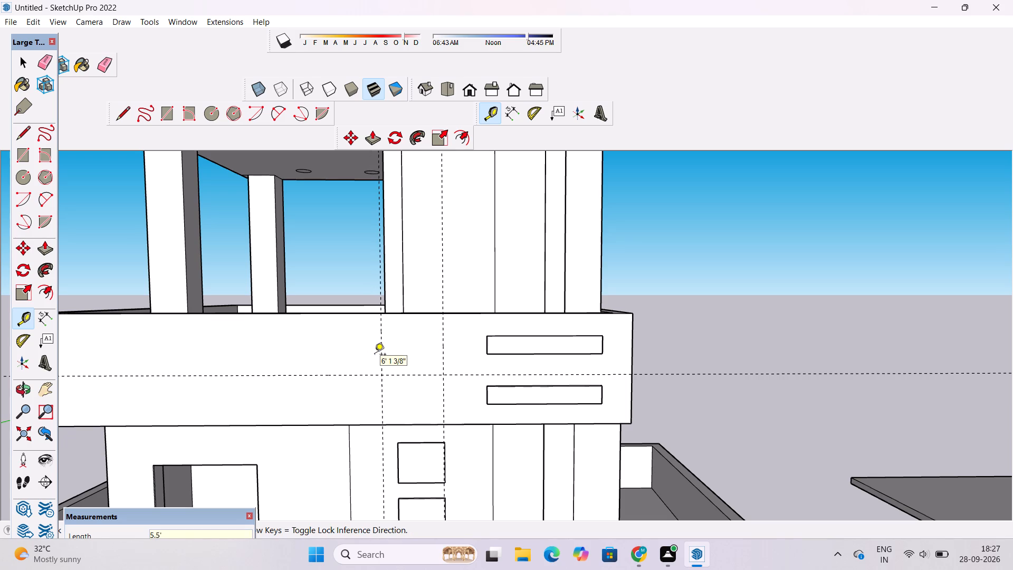
pyautogui.scroll(-6, 345, 362)
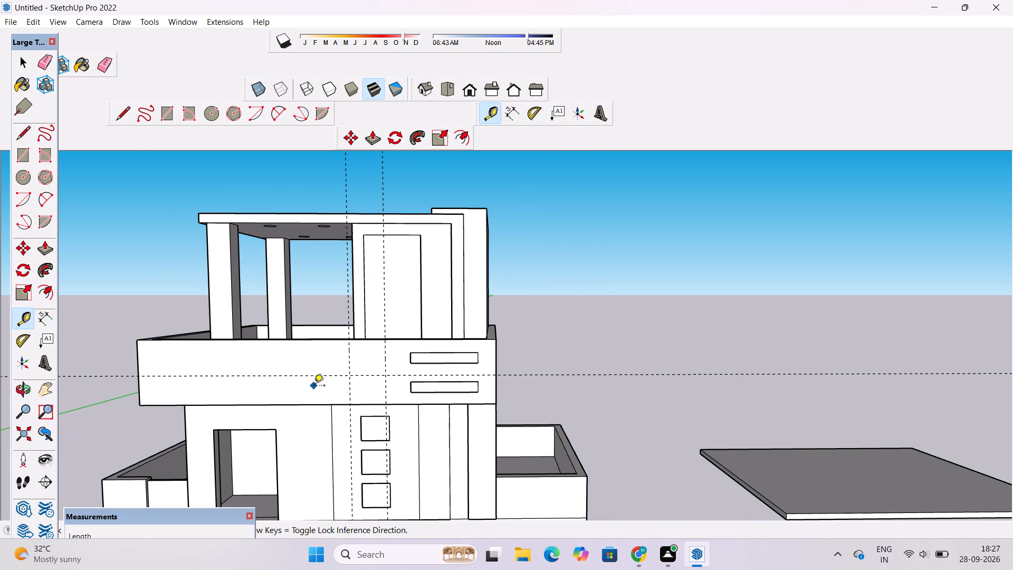
# Draw a rectangle on the front parapet between the two vertical guides, from the top edge down to the horizontal guide.
pyautogui.press('space')
pyautogui.press('o')
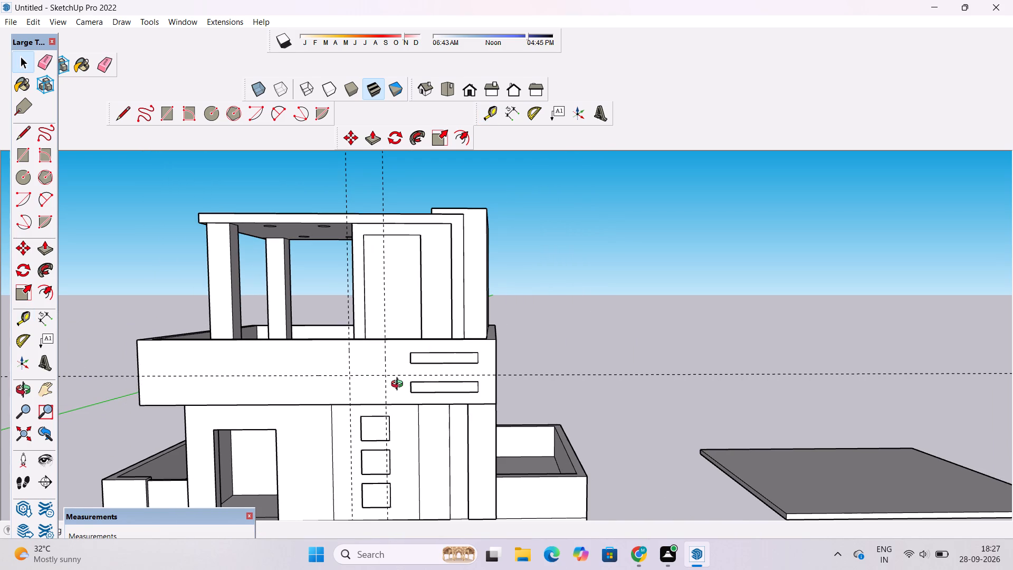
pyautogui.keyDown('shift'); pyautogui.moveTo(442, 394); pyautogui.dragTo(425, 397); pyautogui.keyUp('shift')
pyautogui.keyDown('shift'); pyautogui.moveTo(422, 397); pyautogui.dragTo(403, 397); pyautogui.keyUp('shift')
pyautogui.scroll(1, 402, 393)
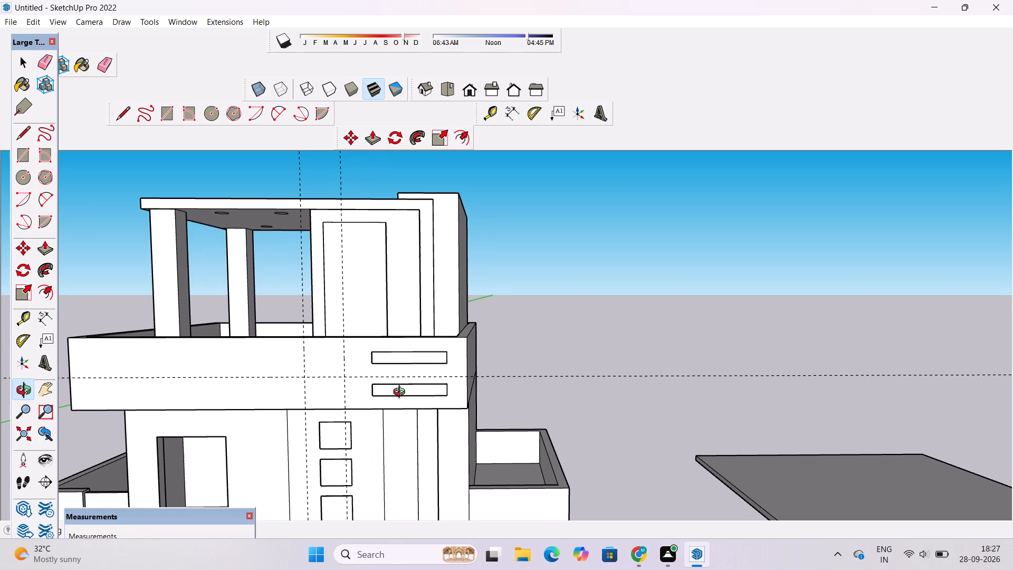
pyautogui.keyDown('shift'); pyautogui.moveTo(402, 391); pyautogui.dragTo(403, 383); pyautogui.keyUp('shift')
pyautogui.moveTo(406, 386); pyautogui.dragTo(403, 395)
pyautogui.scroll(2, 400, 401)
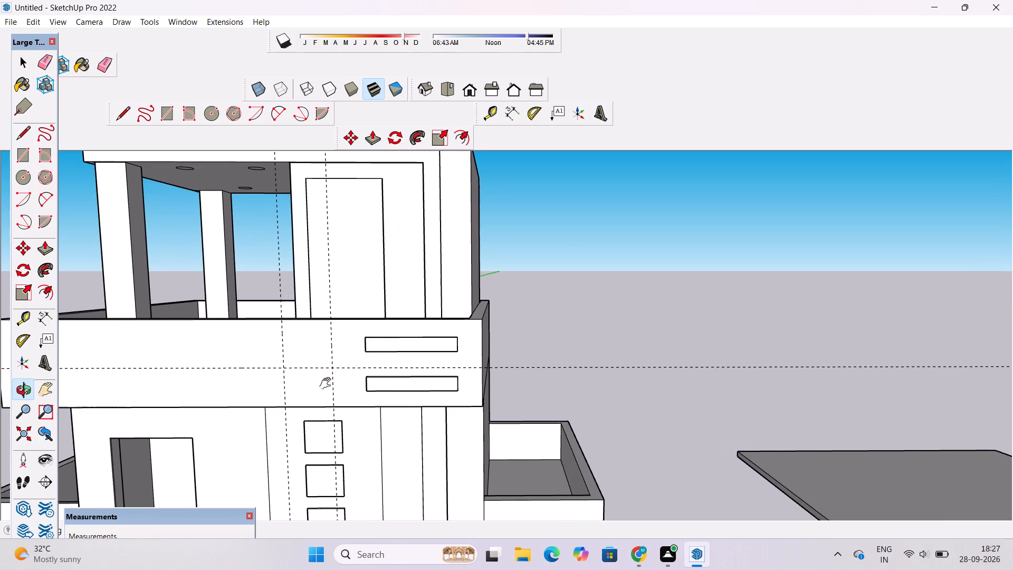
pyautogui.keyDown('shift'); pyautogui.moveTo(328, 384); pyautogui.dragTo(384, 376); pyautogui.keyUp('shift')
pyautogui.scroll(7, 352, 341)
pyautogui.keyDown('shift'); pyautogui.moveTo(341, 331); pyautogui.dragTo(356, 342); pyautogui.keyUp('shift')
pyautogui.press('r')
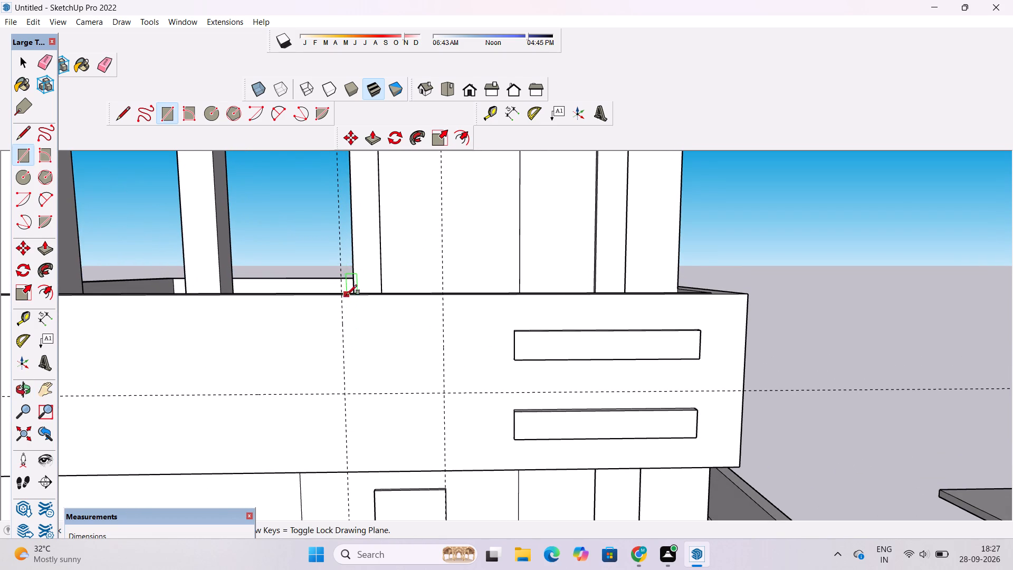
pyautogui.scroll(2, 338, 301)
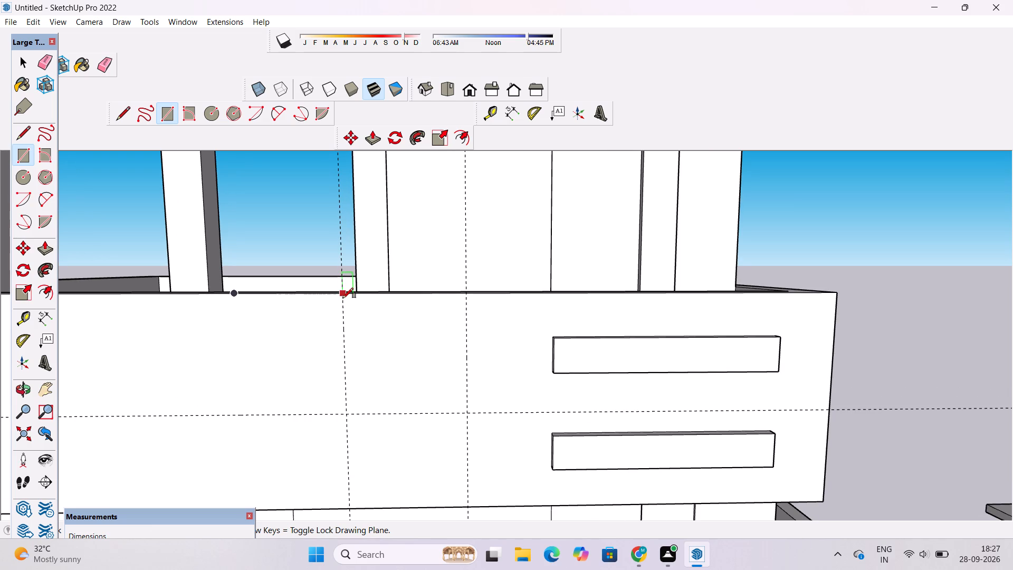
pyautogui.scroll(-5, 332, 293)
pyautogui.scroll(5, 335, 301)
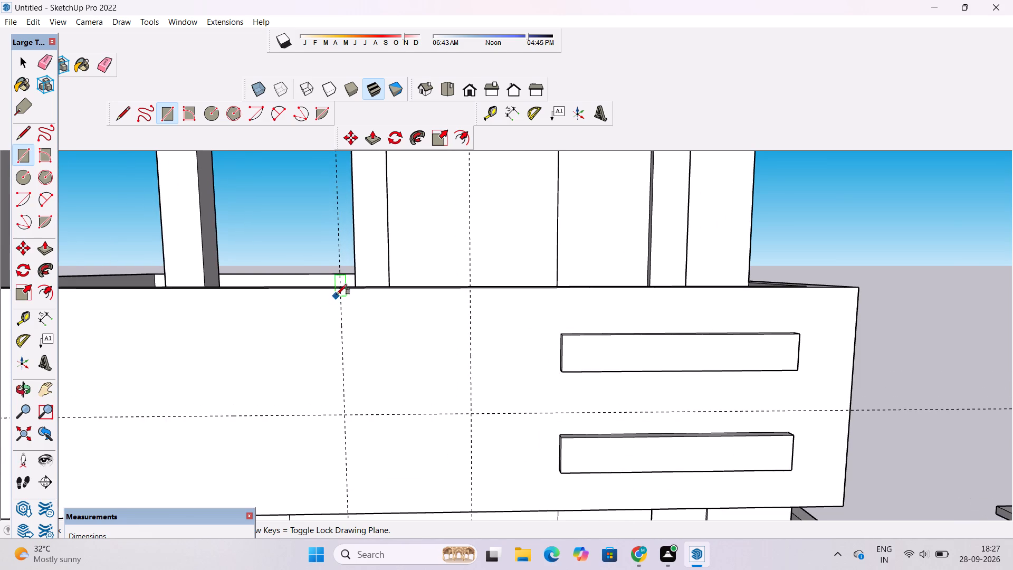
pyautogui.click(340, 288)
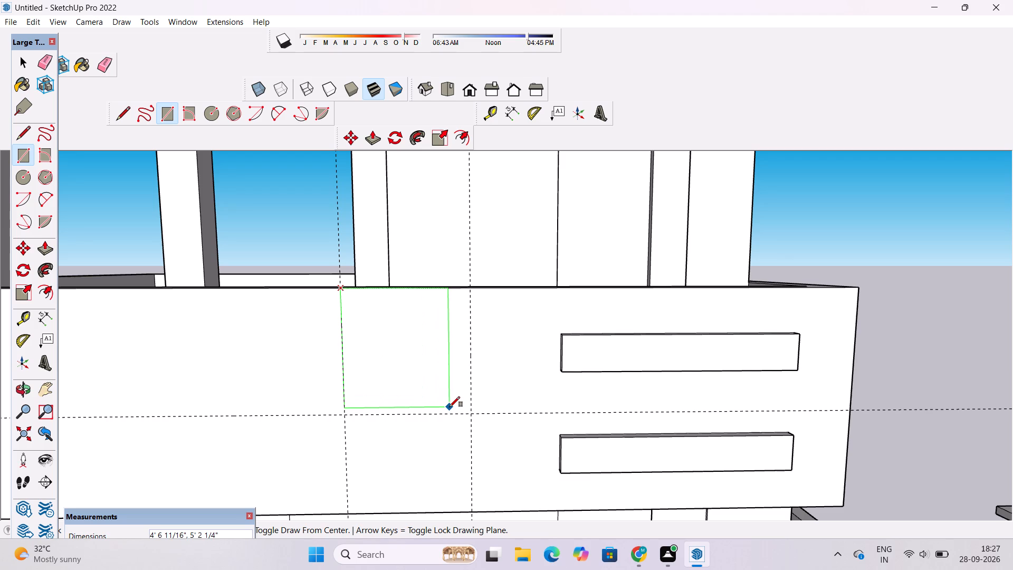
pyautogui.click(473, 414)
pyautogui.press('space')
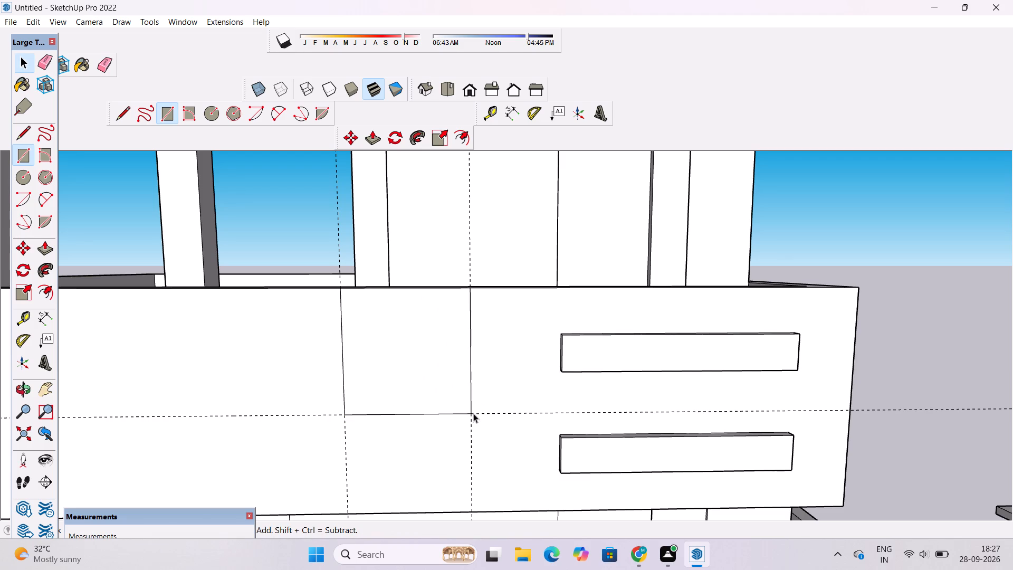
# Offset the outline of the new parapet rectangle inward by about 6".
pyautogui.press('o')
pyautogui.scroll(-6, 473, 413)
pyautogui.moveTo(403, 415); pyautogui.dragTo(418, 415)
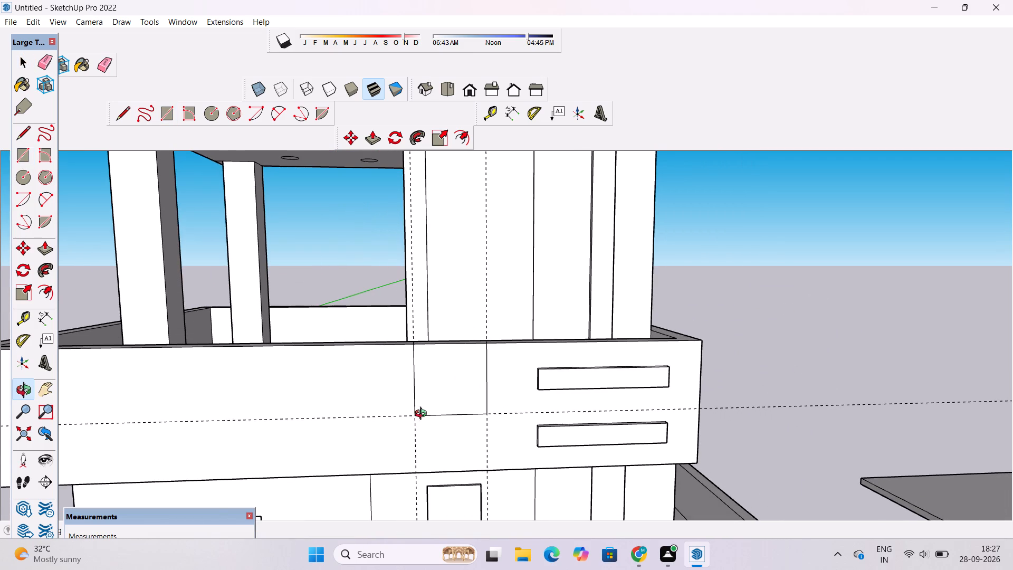
pyautogui.moveTo(385, 429); pyautogui.dragTo(523, 440)
pyautogui.scroll(1, 513, 423)
pyautogui.moveTo(551, 413); pyautogui.dragTo(437, 415)
pyautogui.moveTo(542, 420); pyautogui.dragTo(465, 423)
pyautogui.keyDown('shift'); pyautogui.moveTo(465, 423); pyautogui.dragTo(504, 431); pyautogui.keyUp('shift')
pyautogui.moveTo(485, 434); pyautogui.dragTo(486, 419)
pyautogui.moveTo(486, 419); pyautogui.dragTo(488, 413)
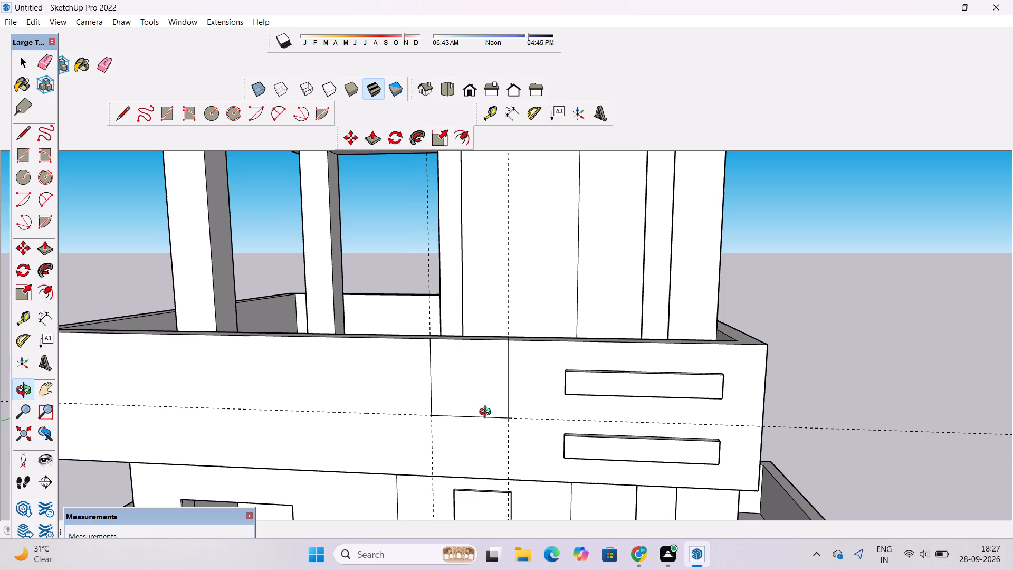
pyautogui.press('o')
pyautogui.press('f')
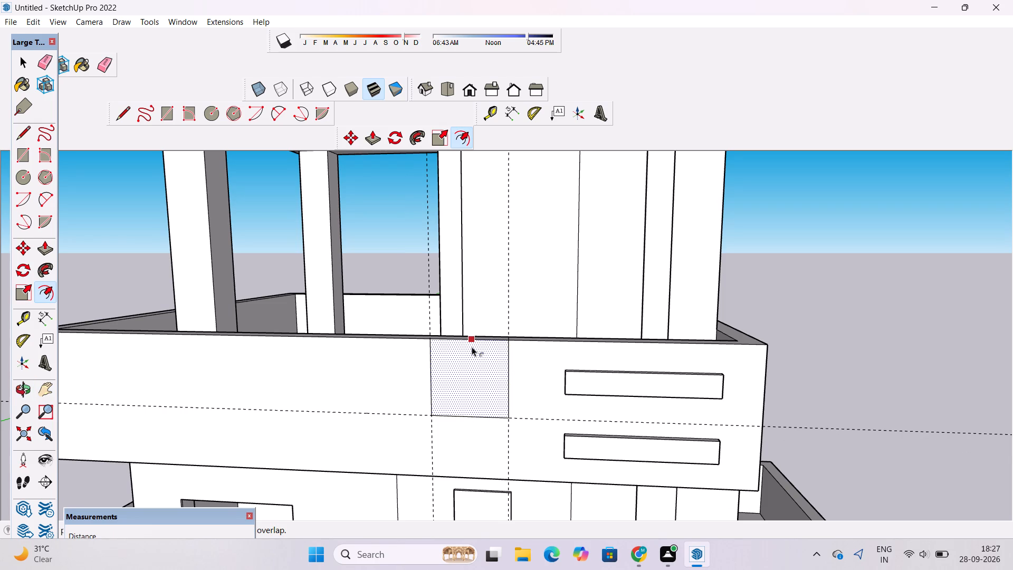
pyautogui.click(472, 347)
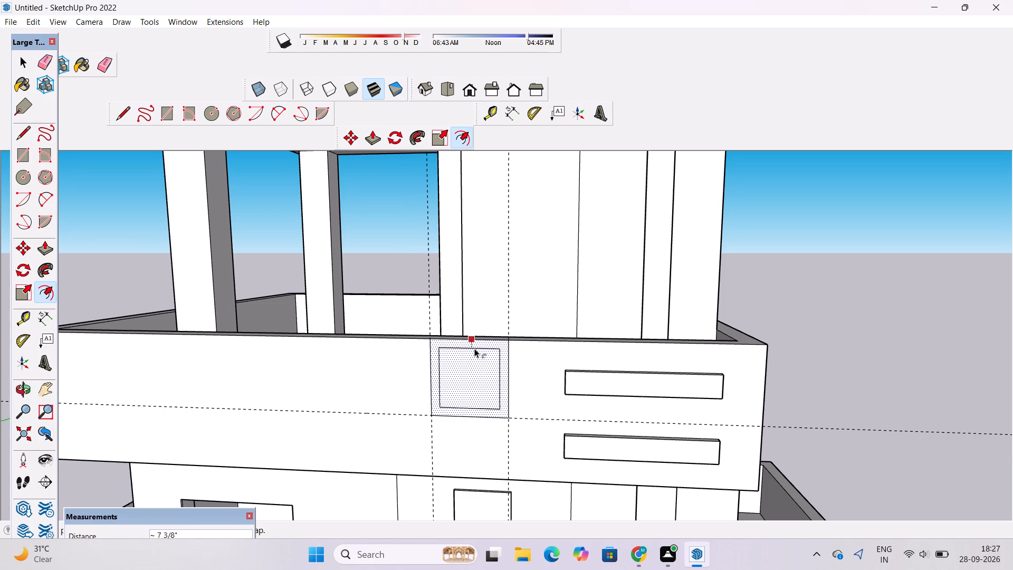
pyautogui.scroll(1, 476, 349)
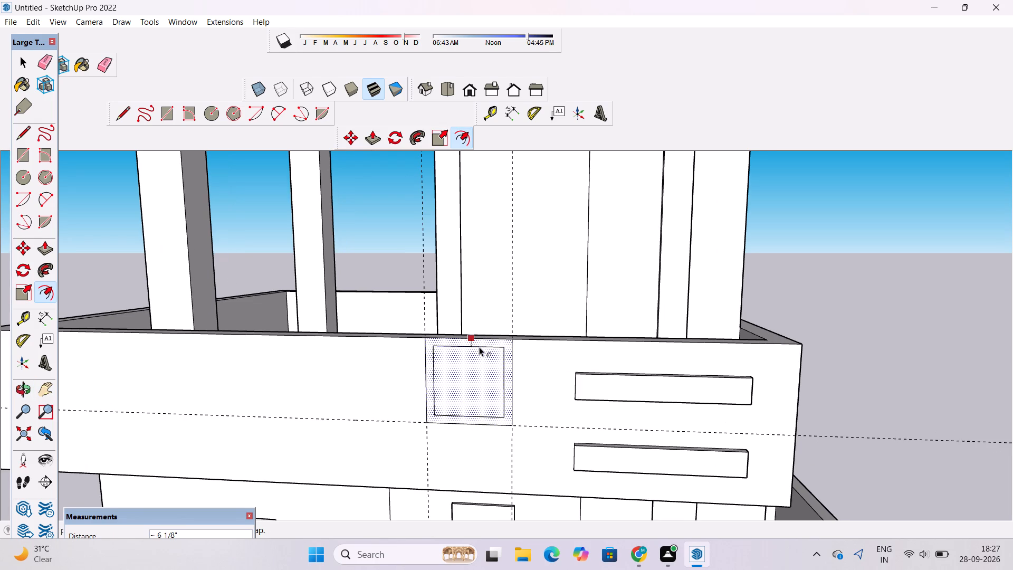
pyautogui.click(479, 347)
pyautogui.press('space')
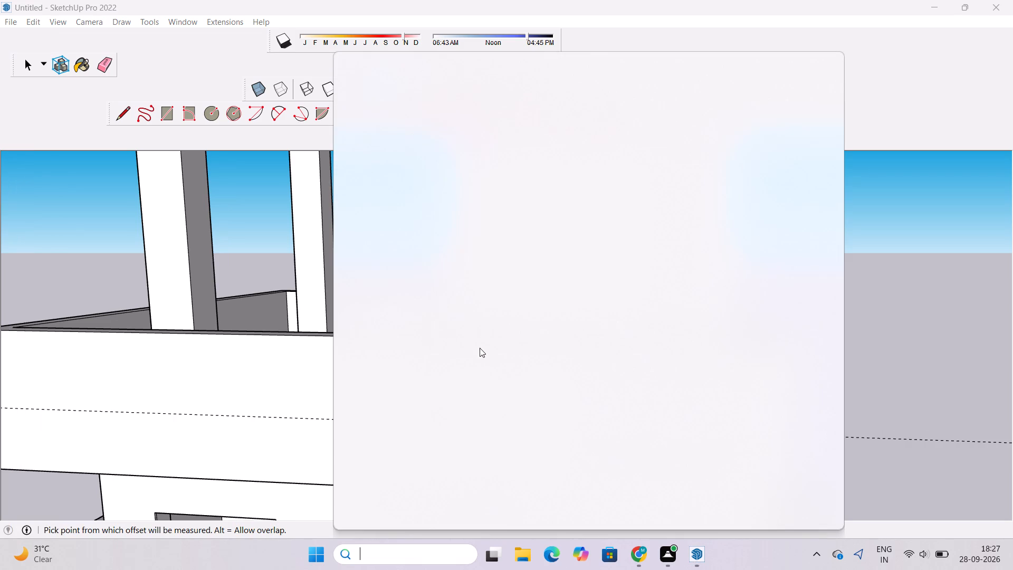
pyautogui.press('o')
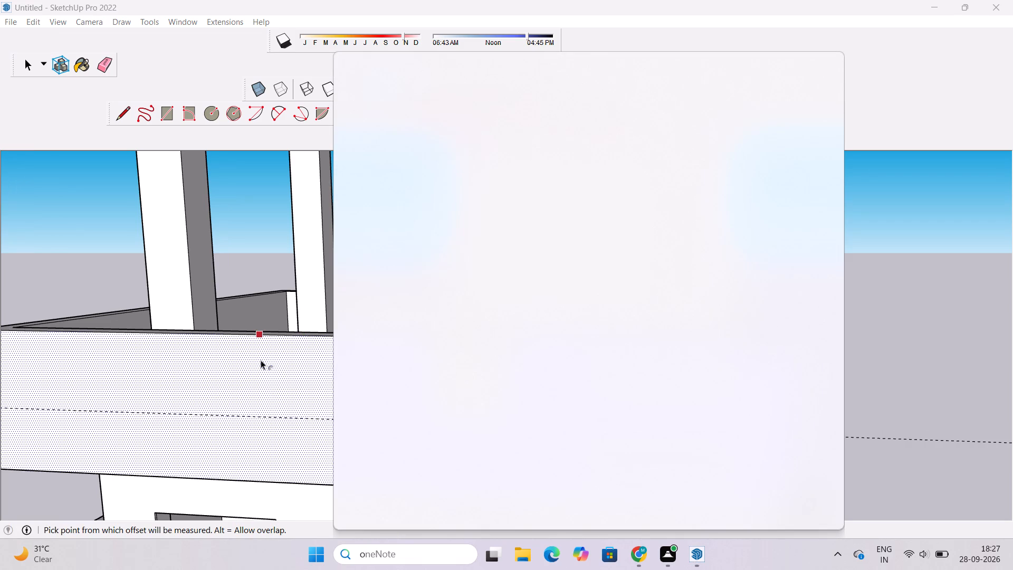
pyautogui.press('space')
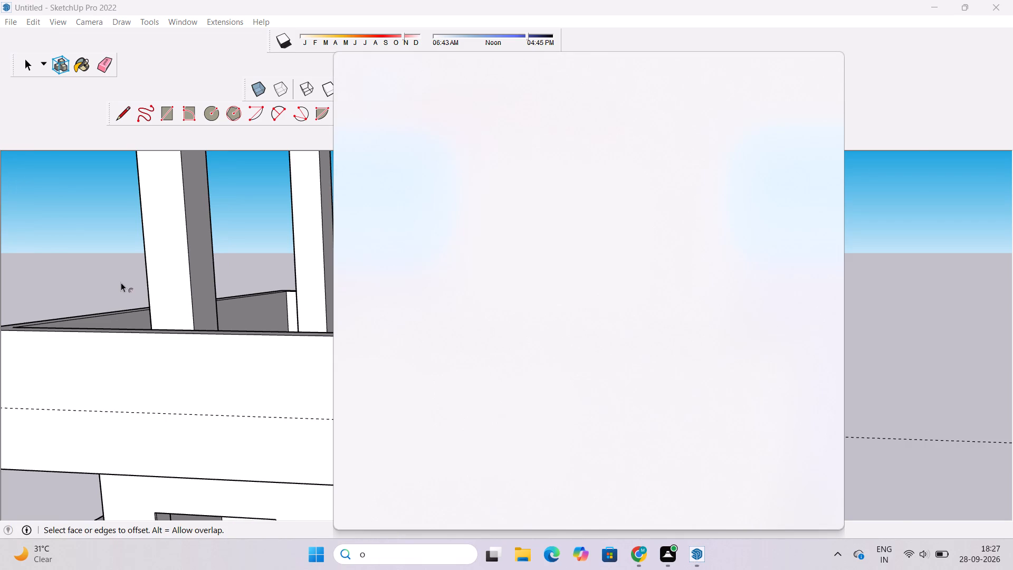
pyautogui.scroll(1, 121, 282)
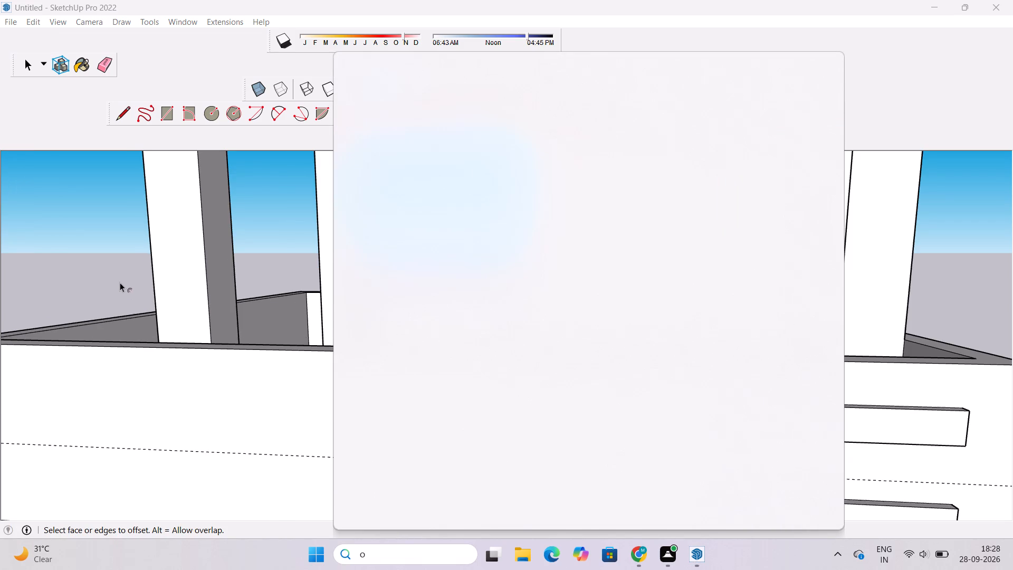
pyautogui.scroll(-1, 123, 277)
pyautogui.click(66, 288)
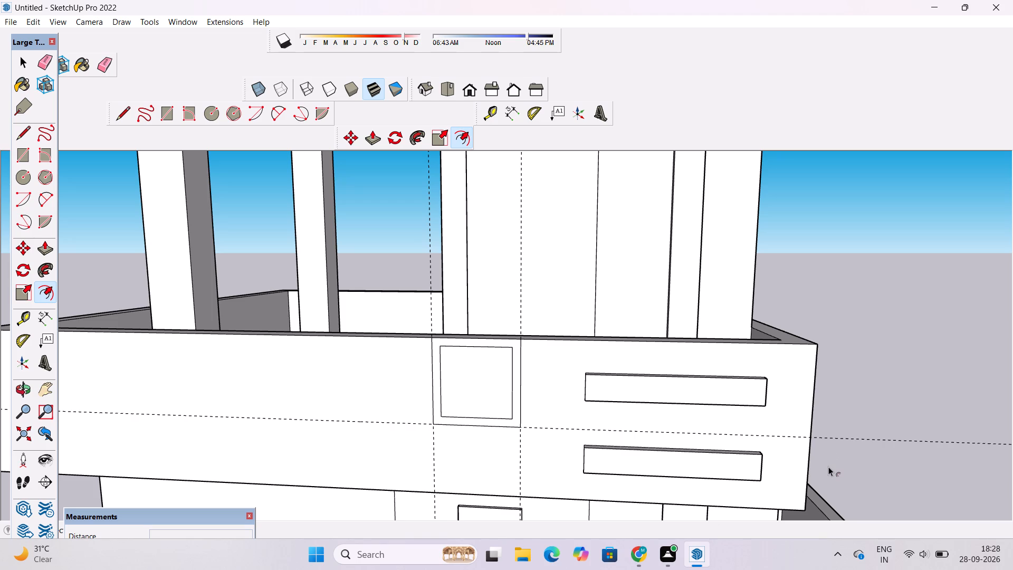
# Examine the framed rectangle on the front parapet against the raised strips and the whole house front from several angles and distances.
pyautogui.scroll(-4, 817, 462)
pyautogui.press('space')
pyautogui.press('o')
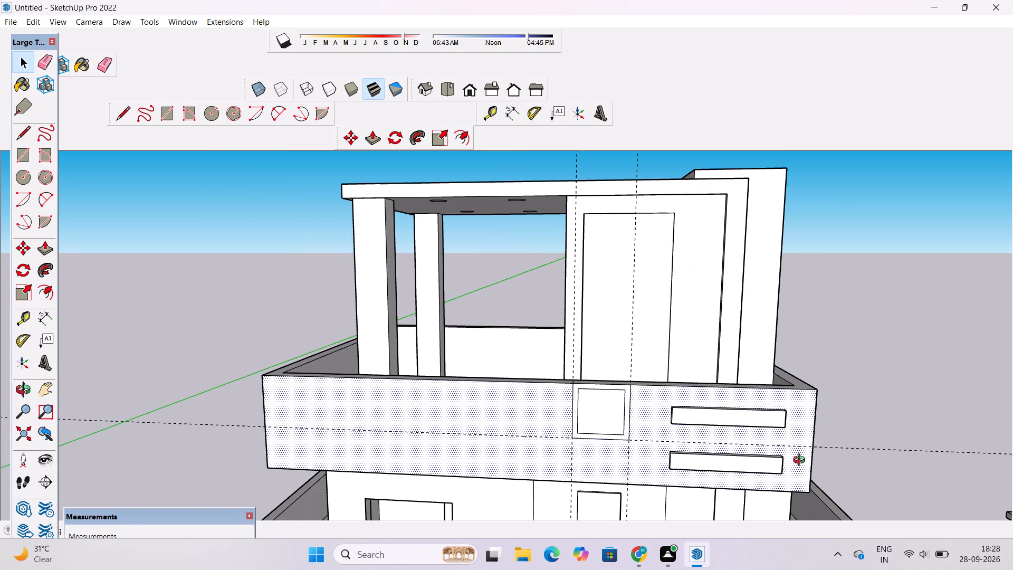
pyautogui.keyDown('shift'); pyautogui.moveTo(801, 461); pyautogui.dragTo(695, 475); pyautogui.keyUp('shift')
pyautogui.moveTo(695, 474); pyautogui.dragTo(709, 420)
pyautogui.keyDown('shift'); pyautogui.moveTo(710, 416); pyautogui.dragTo(643, 417); pyautogui.keyUp('shift')
pyautogui.scroll(-6, 599, 420)
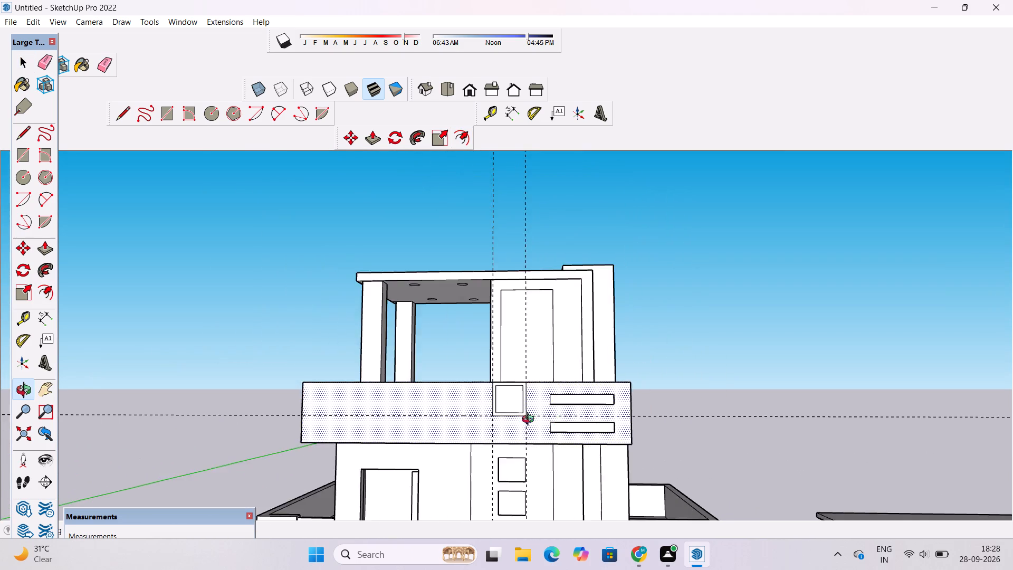
pyautogui.moveTo(530, 421); pyautogui.dragTo(563, 465)
pyautogui.scroll(3, 568, 450)
pyautogui.moveTo(556, 449); pyautogui.dragTo(590, 429)
pyautogui.scroll(4, 576, 431)
pyautogui.moveTo(595, 434); pyautogui.dragTo(547, 443)
pyautogui.scroll(-3, 547, 443)
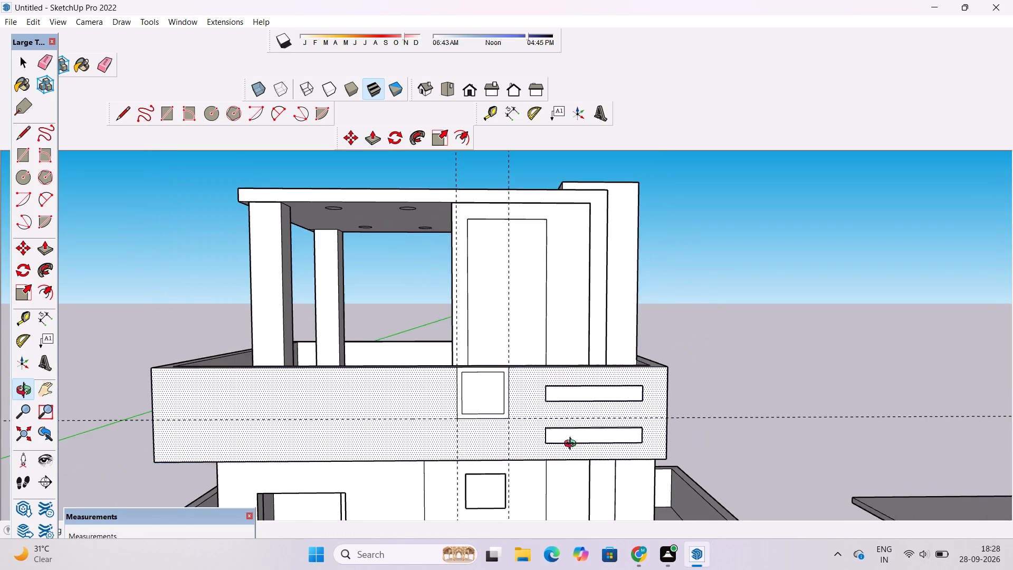
pyautogui.moveTo(572, 445); pyautogui.dragTo(509, 445)
pyautogui.moveTo(595, 435); pyautogui.dragTo(538, 435)
pyautogui.moveTo(478, 441); pyautogui.dragTo(574, 442)
pyautogui.keyDown('shift'); pyautogui.moveTo(511, 455); pyautogui.dragTo(521, 374); pyautogui.keyUp('shift')
pyautogui.scroll(-7, 521, 373)
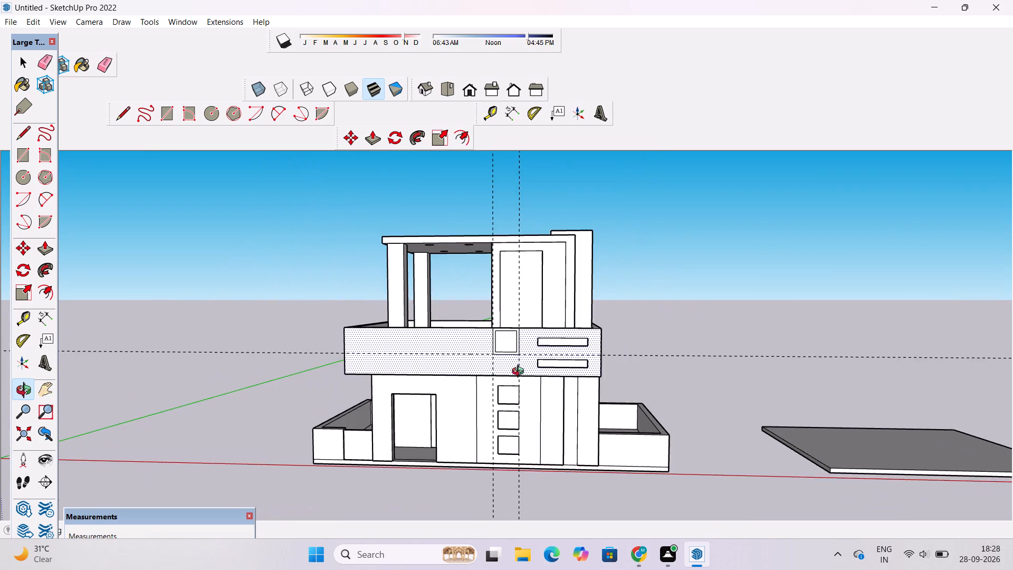
pyautogui.moveTo(395, 390); pyautogui.dragTo(709, 455)
pyautogui.scroll(5, 622, 405)
pyautogui.moveTo(633, 414); pyautogui.dragTo(518, 407)
pyautogui.keyDown('shift'); pyautogui.moveTo(492, 394); pyautogui.dragTo(492, 425); pyautogui.keyUp('shift')
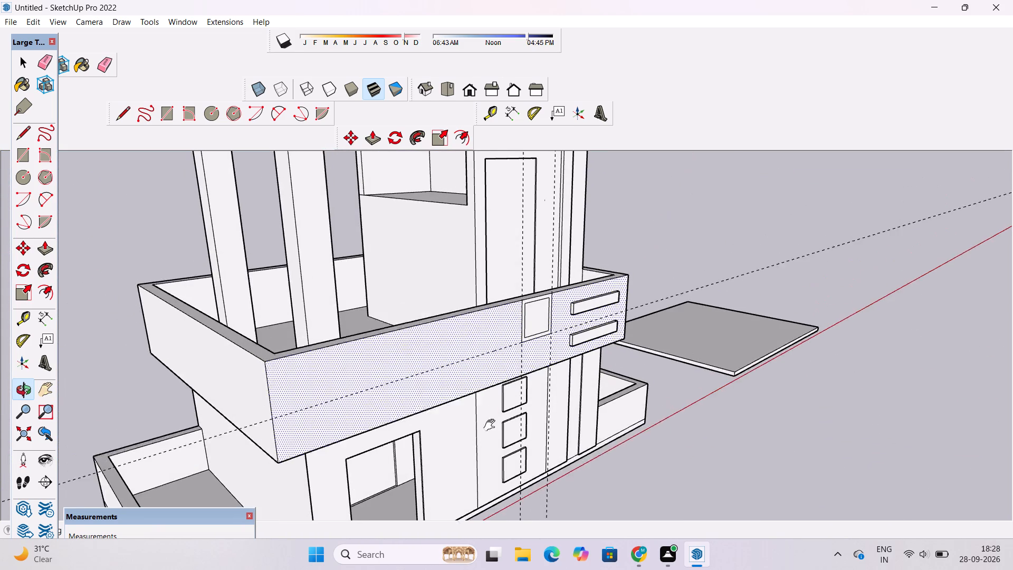
pyautogui.keyDown('shift'); pyautogui.moveTo(492, 425); pyautogui.dragTo(492, 430); pyautogui.keyUp('shift')
pyautogui.scroll(1, 500, 422)
pyautogui.keyDown('shift'); pyautogui.moveTo(556, 406); pyautogui.dragTo(511, 417); pyautogui.keyUp('shift')
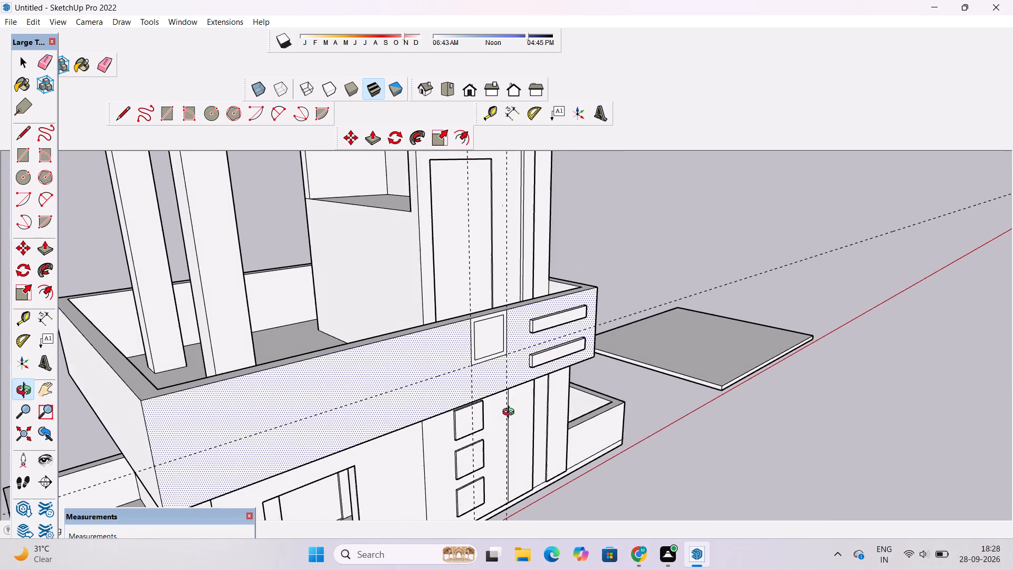
pyautogui.scroll(1, 511, 412)
pyautogui.moveTo(517, 407); pyautogui.dragTo(481, 356)
pyautogui.keyDown('shift'); pyautogui.moveTo(478, 338); pyautogui.dragTo(425, 391); pyautogui.keyUp('shift')
pyautogui.scroll(3, 451, 374)
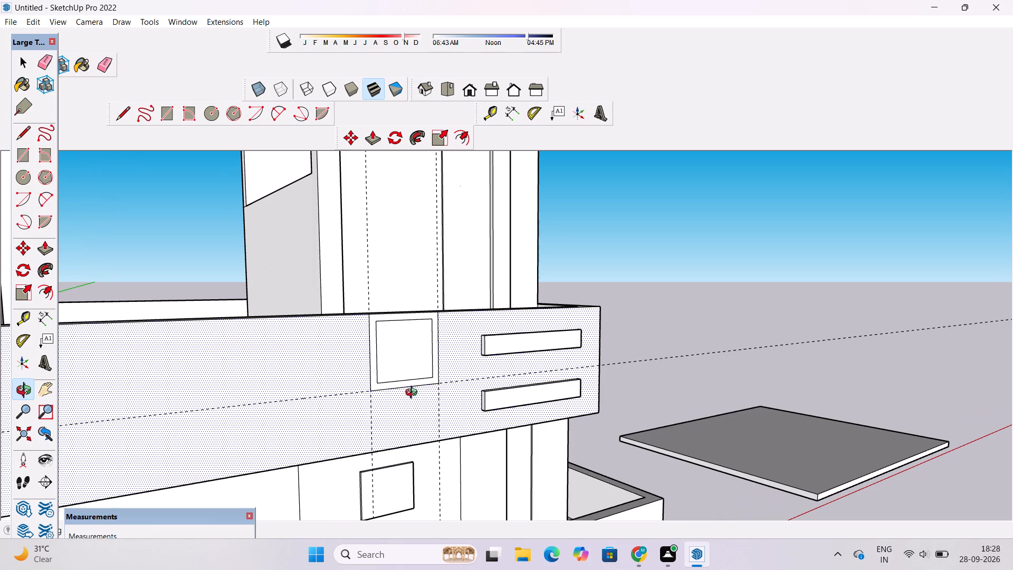
pyautogui.scroll(-4, 389, 405)
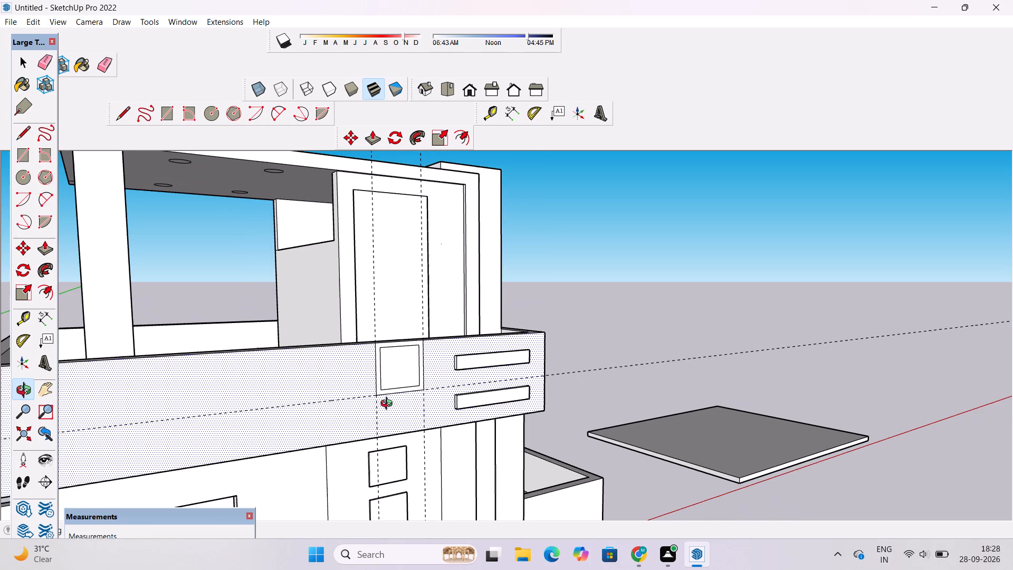
pyautogui.scroll(2, 389, 405)
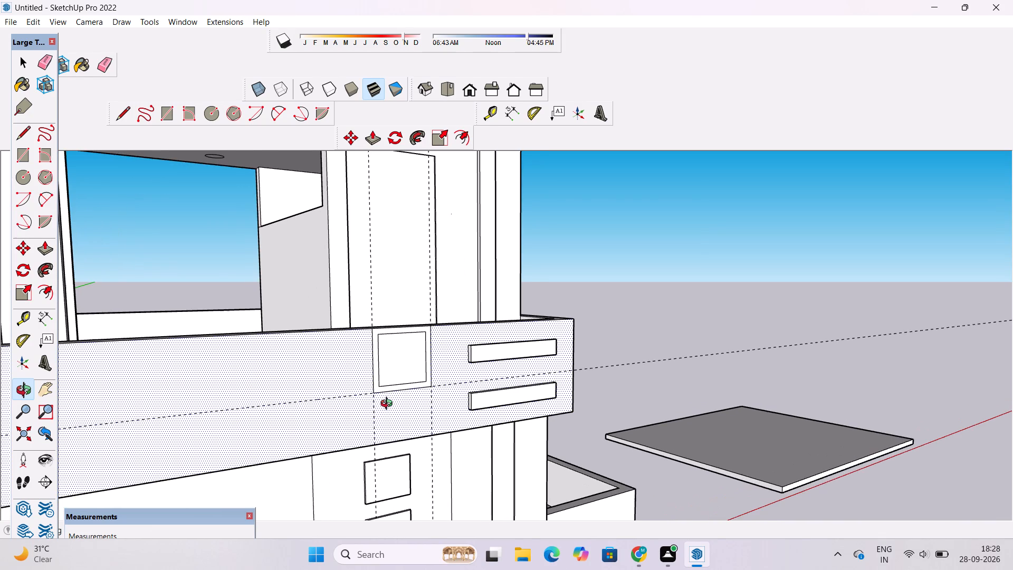
pyautogui.scroll(1, 389, 405)
pyautogui.moveTo(422, 394); pyautogui.dragTo(364, 415)
pyautogui.scroll(3, 352, 413)
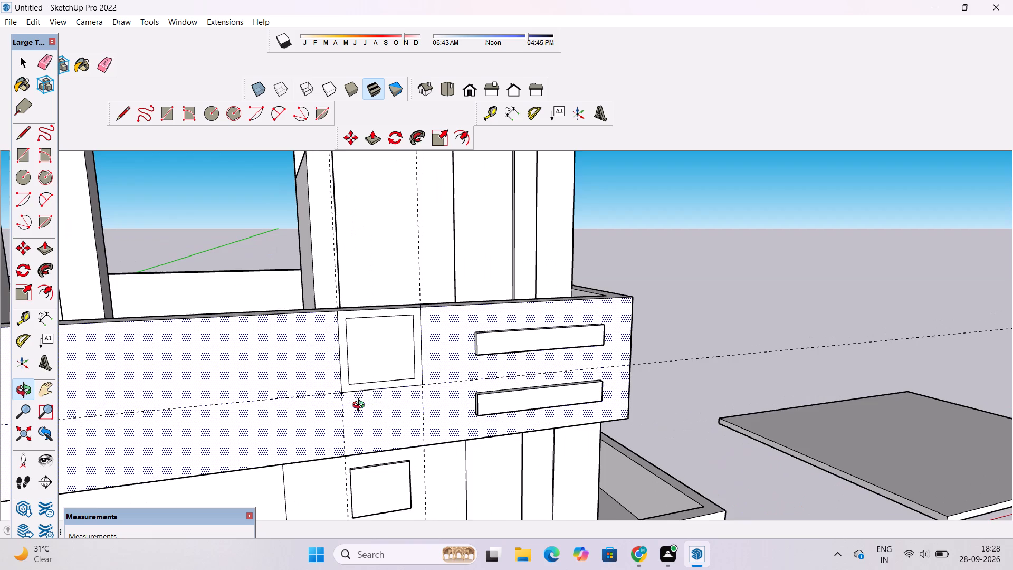
pyautogui.keyDown('shift'); pyautogui.moveTo(376, 396); pyautogui.dragTo(359, 401); pyautogui.keyUp('shift')
pyautogui.moveTo(352, 409); pyautogui.dragTo(318, 407)
pyautogui.keyDown('shift'); pyautogui.moveTo(328, 396); pyautogui.dragTo(385, 400); pyautogui.keyUp('shift')
# Erase the two vertical guides beside the framed rectangle on the front parapet, keeping the horizontal guide.
pyautogui.press('e')
pyautogui.scroll(-5, 385, 400)
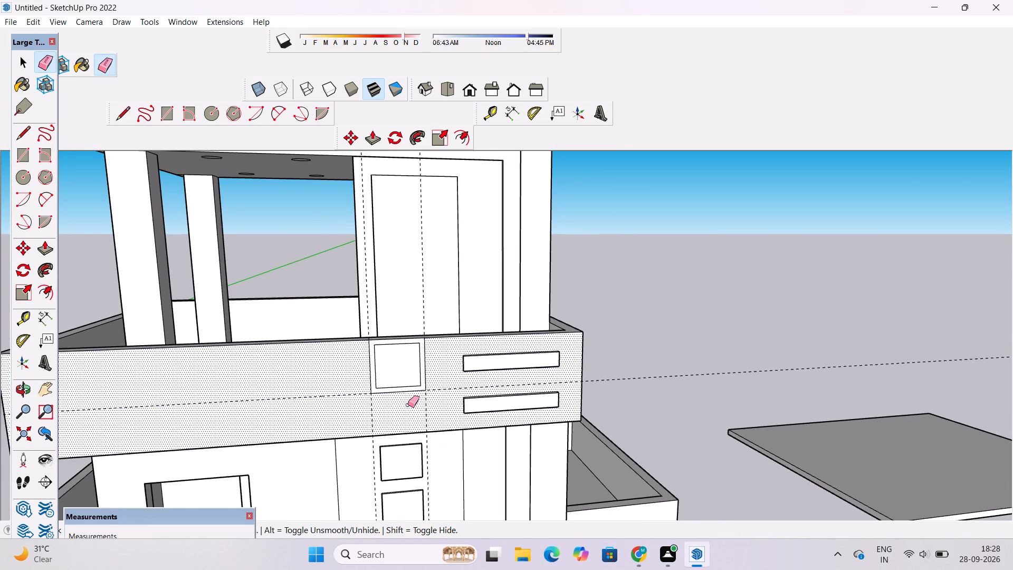
pyautogui.scroll(4, 408, 405)
pyautogui.moveTo(448, 372); pyautogui.dragTo(439, 392)
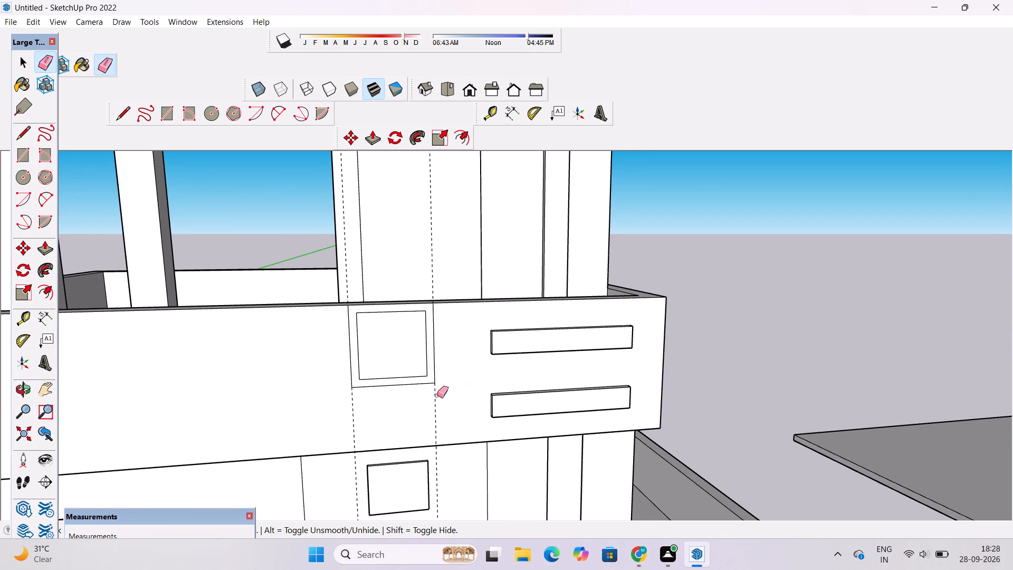
pyautogui.hotkey('ctrl', 'z')
pyautogui.moveTo(437, 395); pyautogui.dragTo(416, 412)
pyautogui.moveTo(379, 409); pyautogui.dragTo(339, 422)
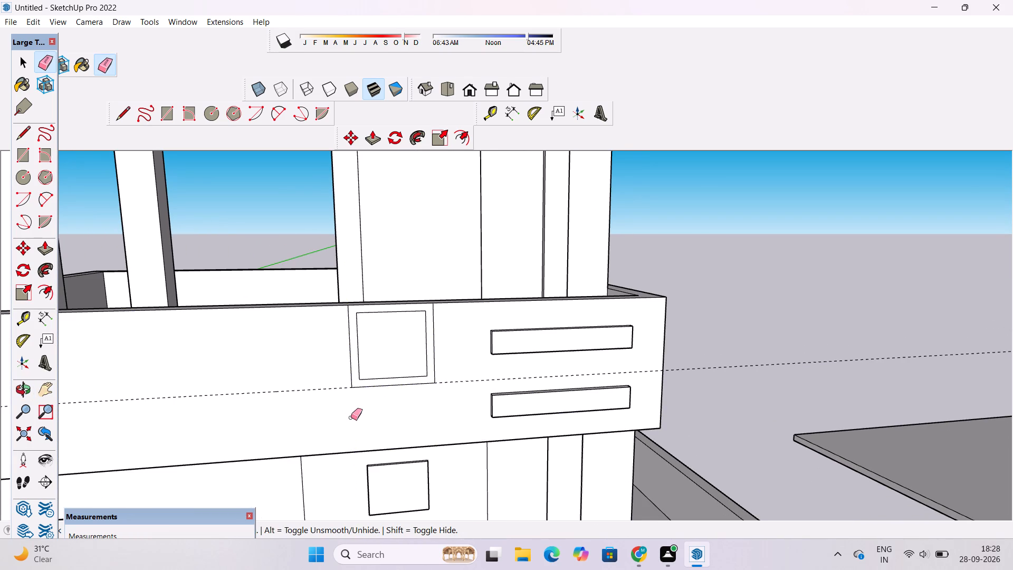
# Place a horizontal guide on the side parapet, 5' 6" below its top edge, meeting the front parapet's horizontal guide at the corner.
pyautogui.press('o')
pyautogui.scroll(-4, 362, 420)
pyautogui.moveTo(412, 433); pyautogui.dragTo(333, 433)
pyautogui.scroll(2, 329, 423)
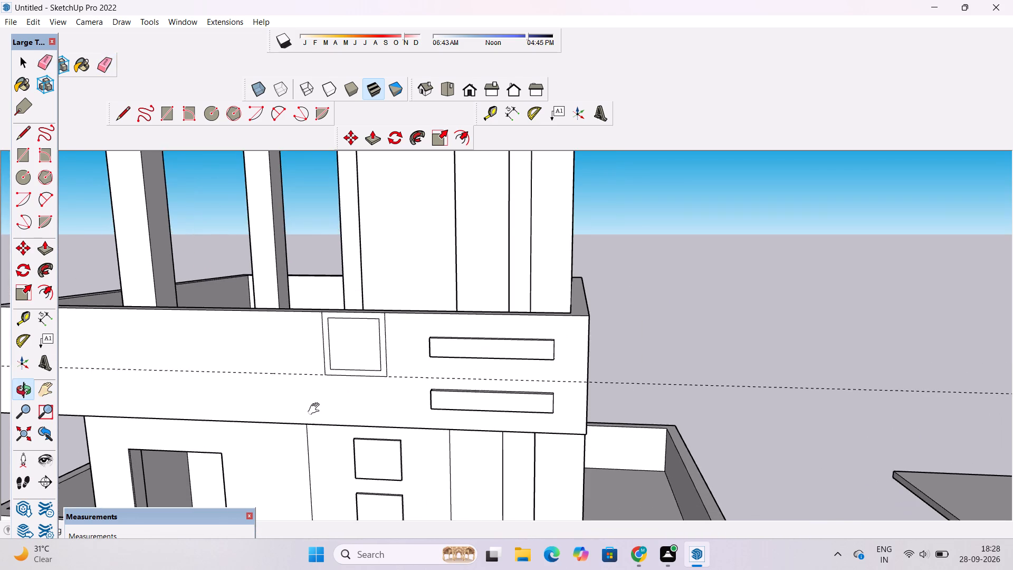
pyautogui.keyDown('shift'); pyautogui.moveTo(316, 409); pyautogui.dragTo(492, 442); pyautogui.keyUp('shift')
pyautogui.moveTo(162, 381); pyautogui.dragTo(439, 364)
pyautogui.scroll(-4, 416, 344)
pyautogui.moveTo(414, 398); pyautogui.dragTo(510, 415)
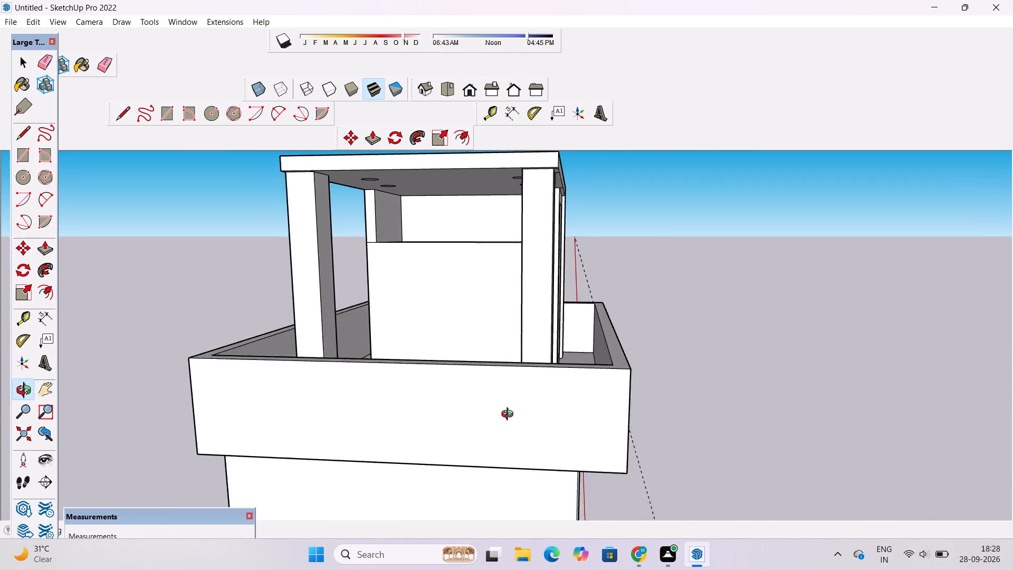
pyautogui.moveTo(510, 415); pyautogui.dragTo(512, 413)
pyautogui.keyDown('shift'); pyautogui.moveTo(515, 412); pyautogui.dragTo(286, 364); pyautogui.keyUp('shift')
pyautogui.scroll(-5, 271, 367)
pyautogui.moveTo(290, 393); pyautogui.dragTo(349, 480)
pyautogui.moveTo(357, 476); pyautogui.dragTo(332, 410)
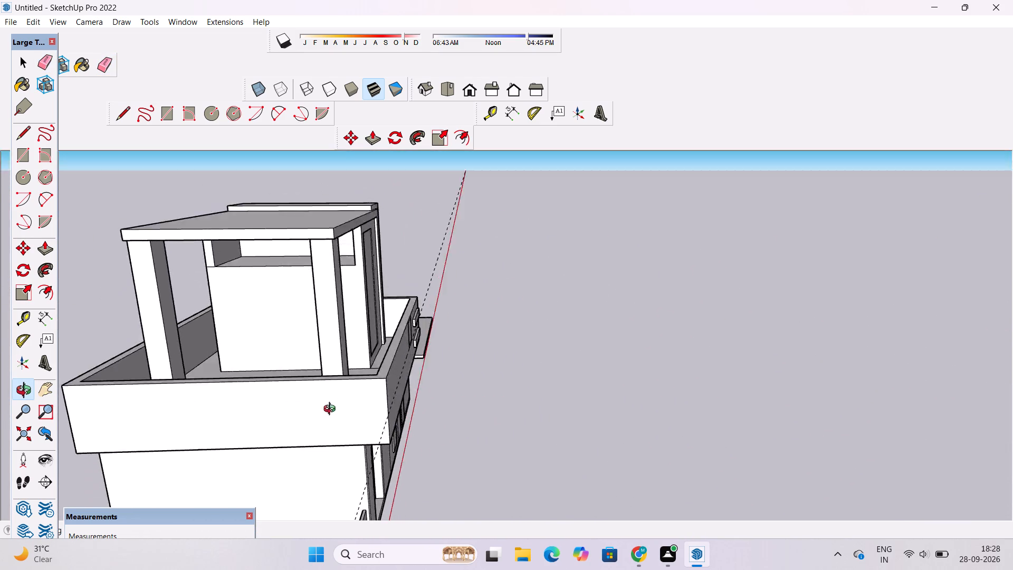
pyautogui.moveTo(332, 410); pyautogui.dragTo(327, 332)
pyautogui.press('t')
pyautogui.scroll(3, 311, 354)
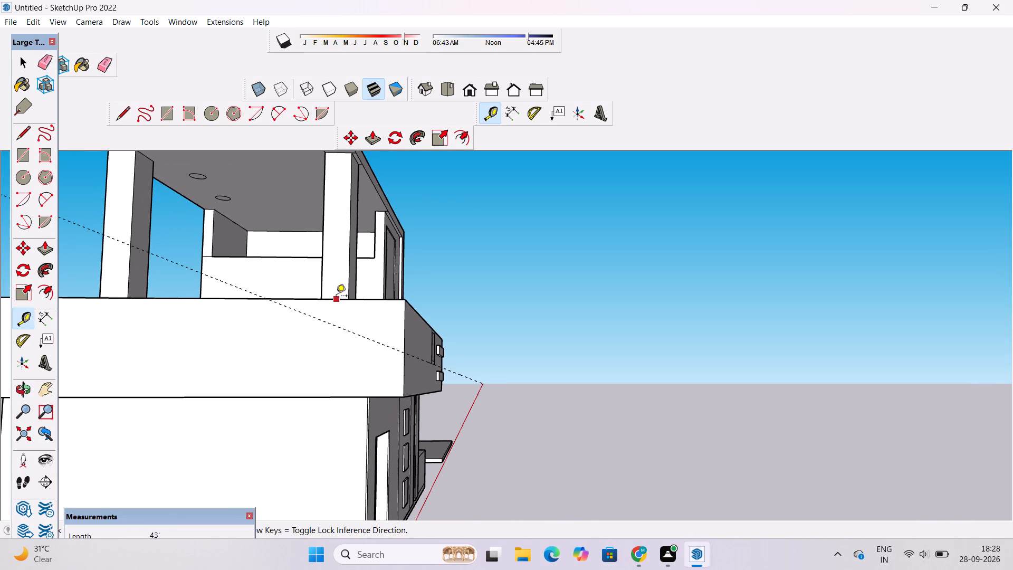
pyautogui.click(337, 301)
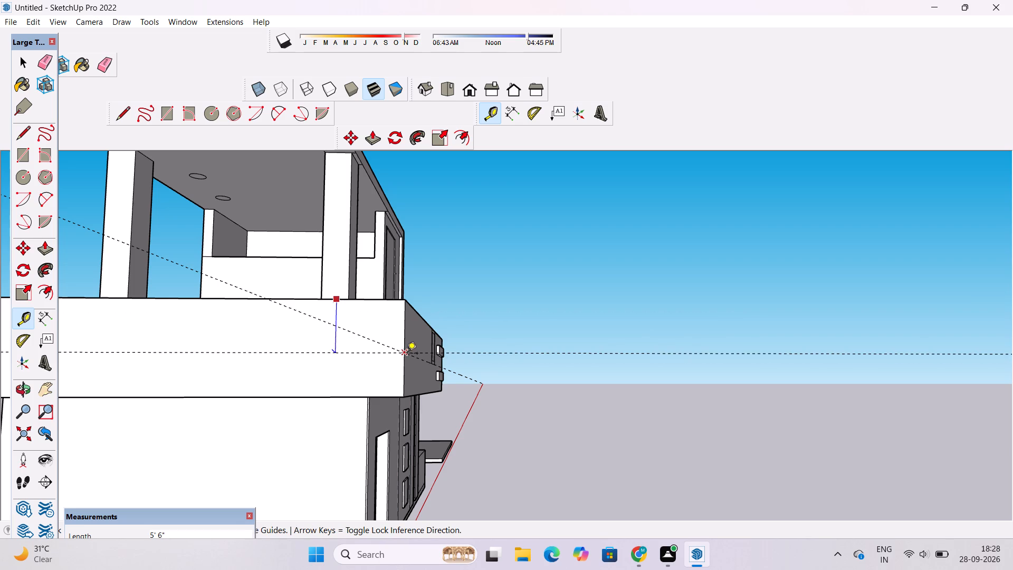
pyautogui.click(407, 354)
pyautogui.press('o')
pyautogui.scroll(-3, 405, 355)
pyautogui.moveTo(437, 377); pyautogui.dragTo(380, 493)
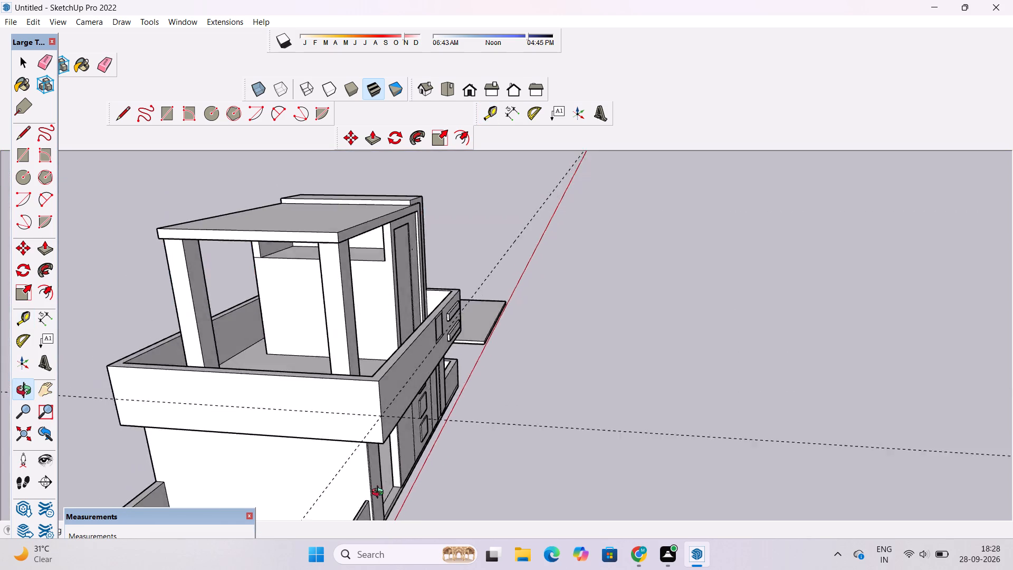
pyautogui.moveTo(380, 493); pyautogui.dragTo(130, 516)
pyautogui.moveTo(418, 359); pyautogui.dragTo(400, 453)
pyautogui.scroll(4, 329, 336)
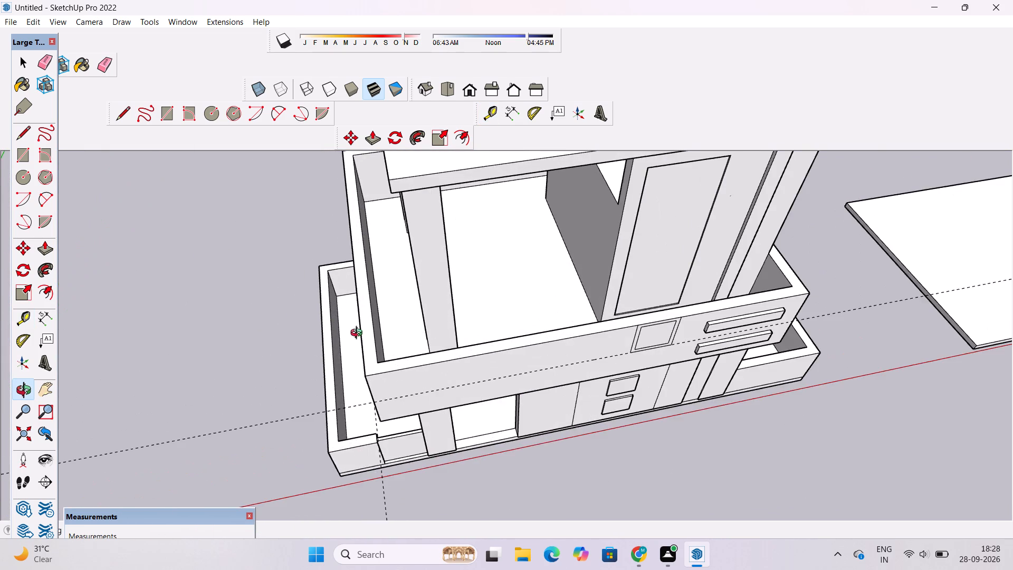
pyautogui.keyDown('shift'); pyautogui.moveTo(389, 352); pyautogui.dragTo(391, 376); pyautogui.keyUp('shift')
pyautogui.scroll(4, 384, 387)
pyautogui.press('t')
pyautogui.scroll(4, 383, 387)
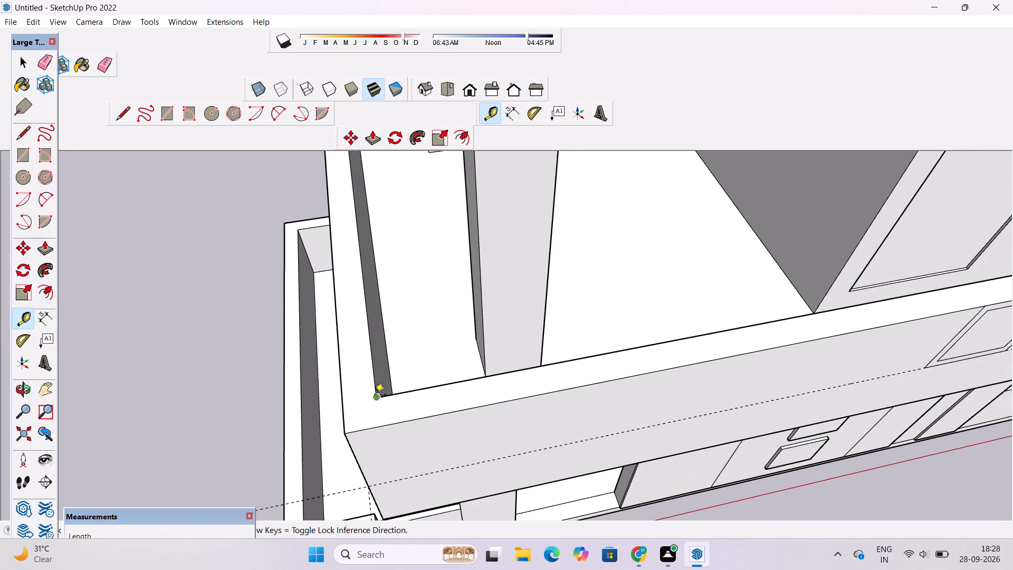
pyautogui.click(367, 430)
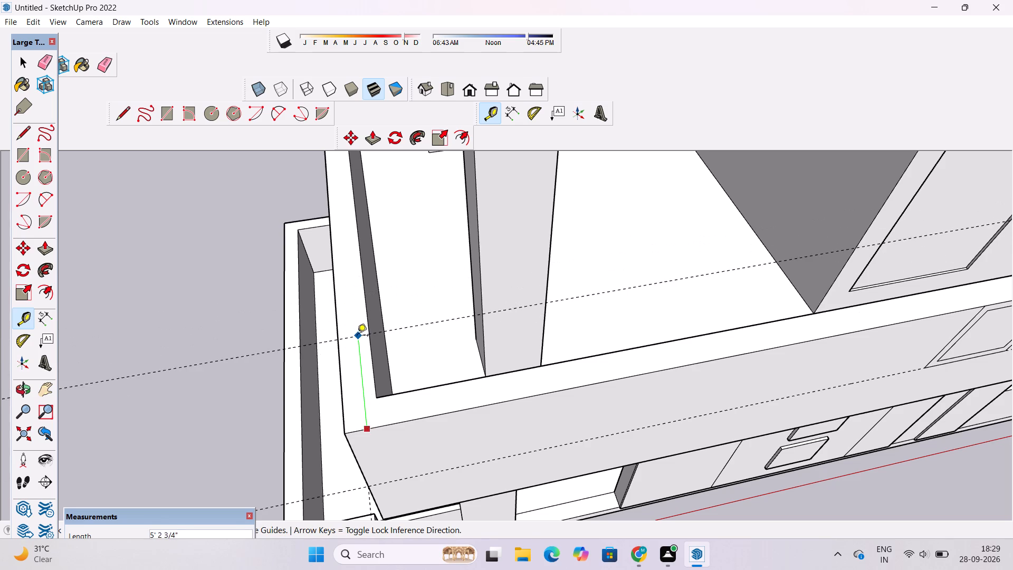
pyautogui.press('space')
# Place a guide across the front parapet's top, parallel to the side parapet and 6' in from its outer edge.
pyautogui.press('t')
pyautogui.click(343, 416)
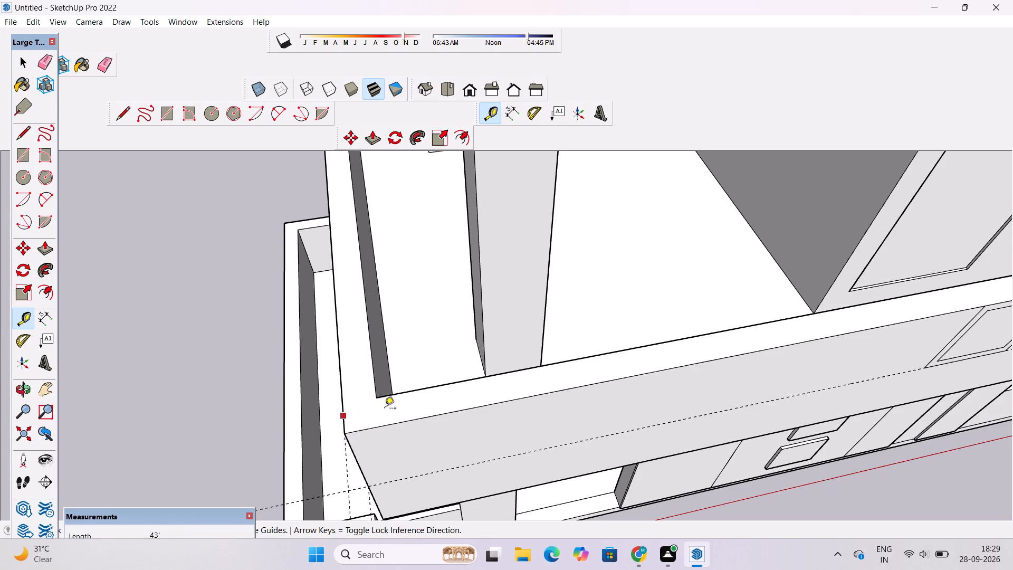
pyautogui.scroll(-1, 393, 403)
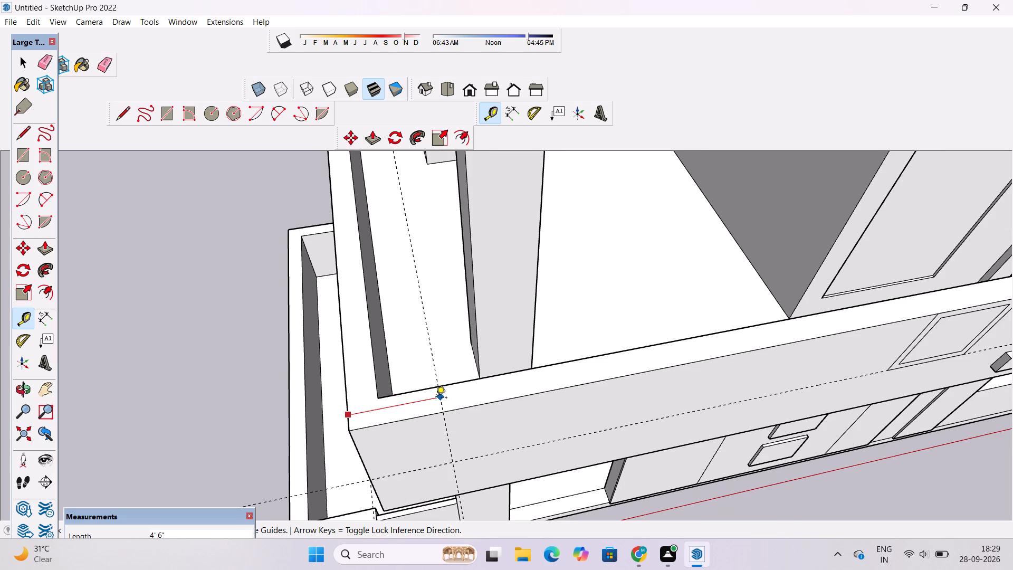
pyautogui.write("6'")
pyautogui.press('Return')
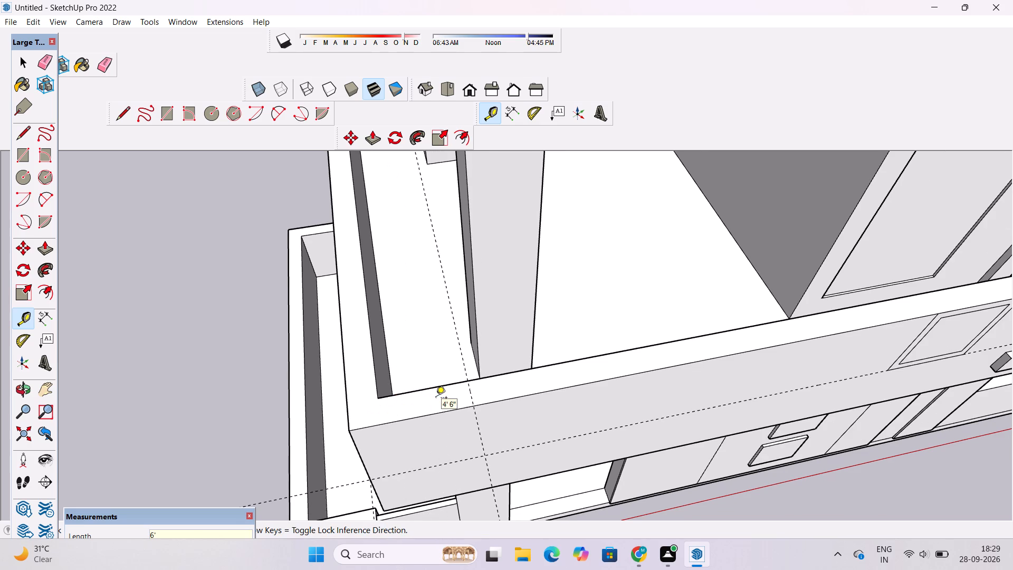
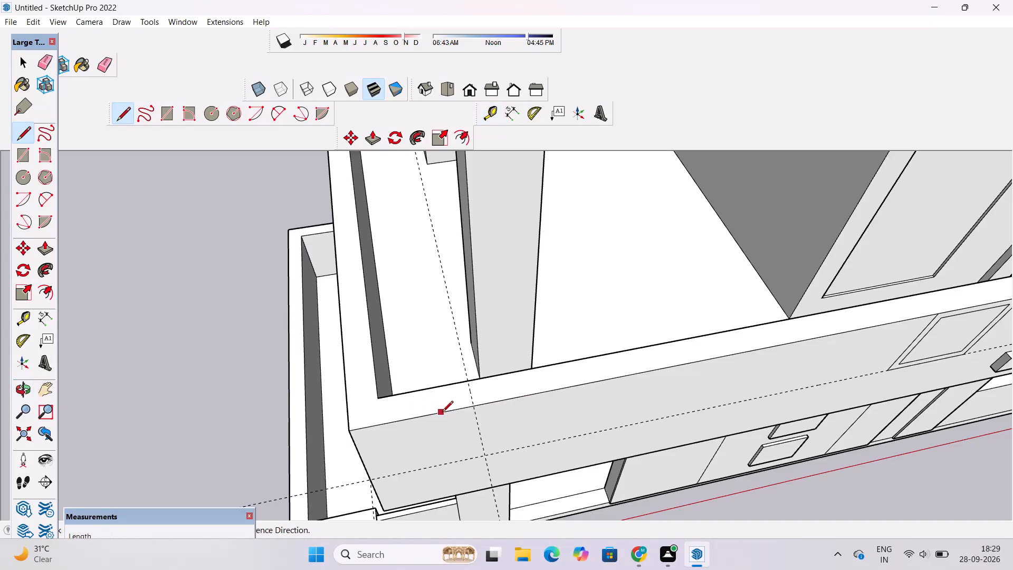
# Draw a 1' 6" line across the front parapet's top, from outer to inner edge along the guide near the corner.
pyautogui.scroll(3, 442, 413)
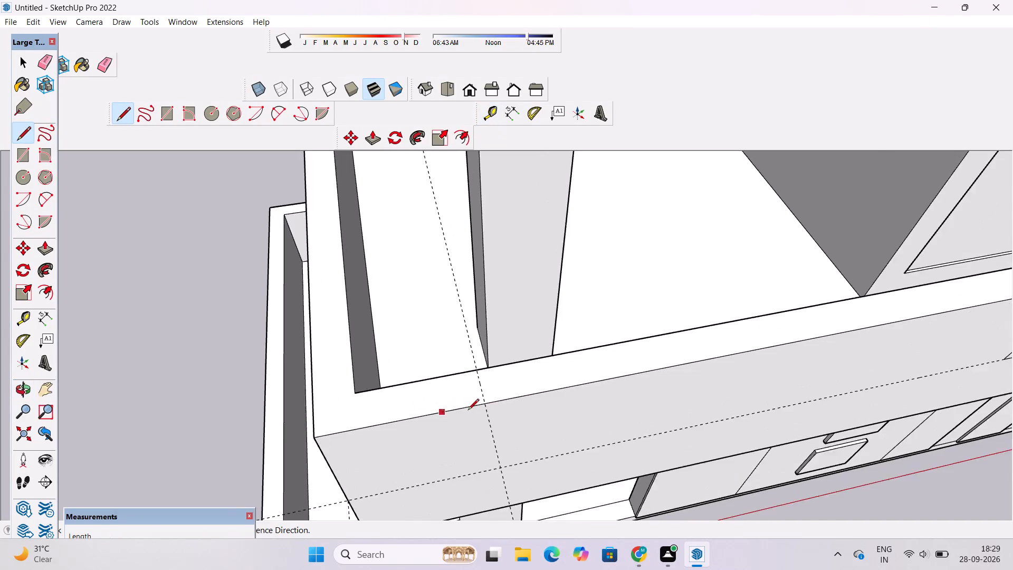
pyautogui.scroll(3, 468, 411)
pyautogui.click(492, 401)
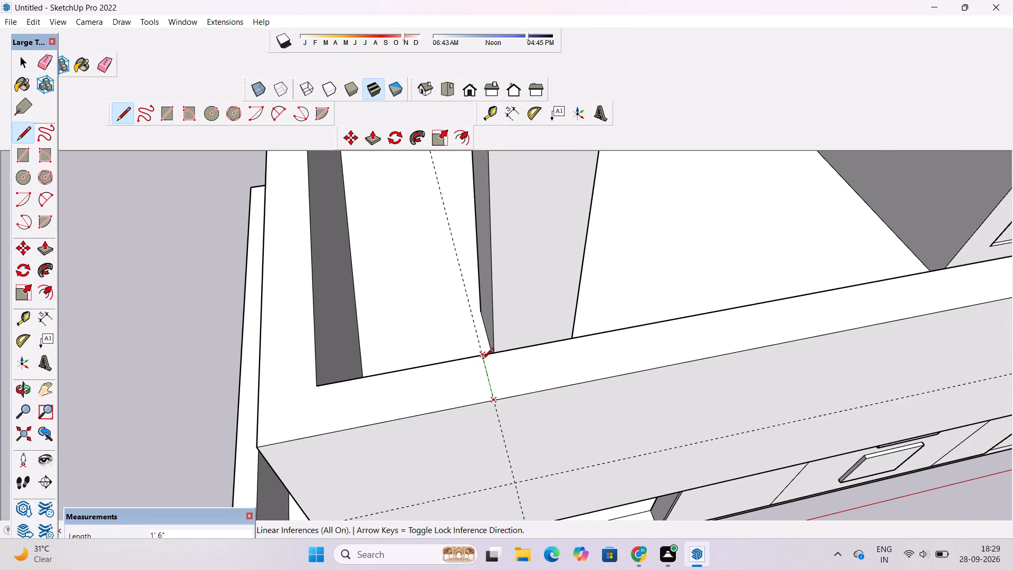
pyautogui.click(483, 355)
pyautogui.press('space')
# Draw a line down the front parapet from that line's outer end to the horizontal guide, and 26' along it to the framed rectangle's lower corner.
pyautogui.press('o')
pyautogui.scroll(-5, 421, 403)
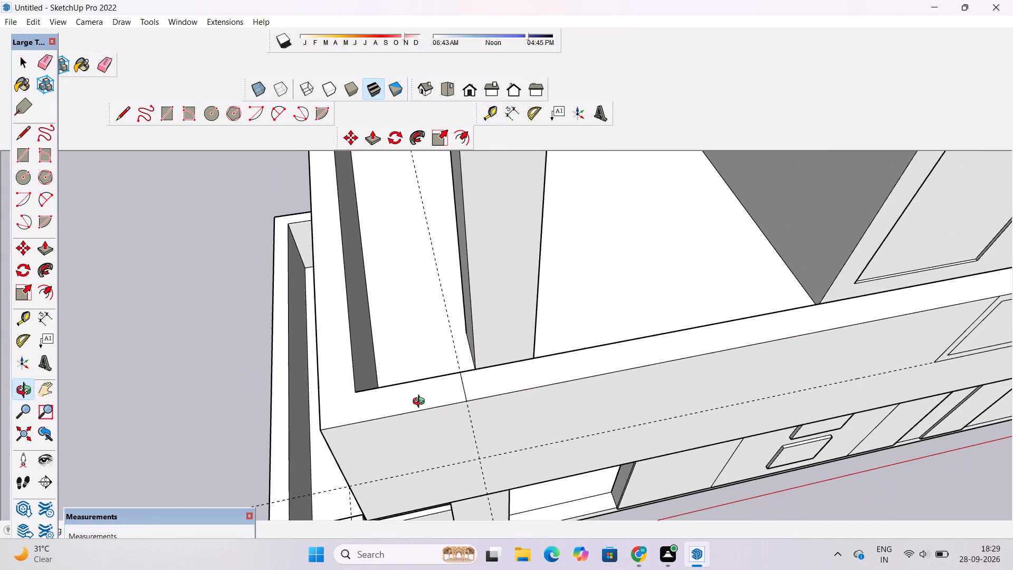
pyautogui.keyDown('shift'); pyautogui.moveTo(493, 406); pyautogui.dragTo(372, 414); pyautogui.keyUp('shift')
pyautogui.moveTo(377, 444); pyautogui.dragTo(336, 368)
pyautogui.scroll(-4, 335, 363)
pyautogui.keyDown('shift'); pyautogui.moveTo(377, 364); pyautogui.dragTo(328, 368); pyautogui.keyUp('shift')
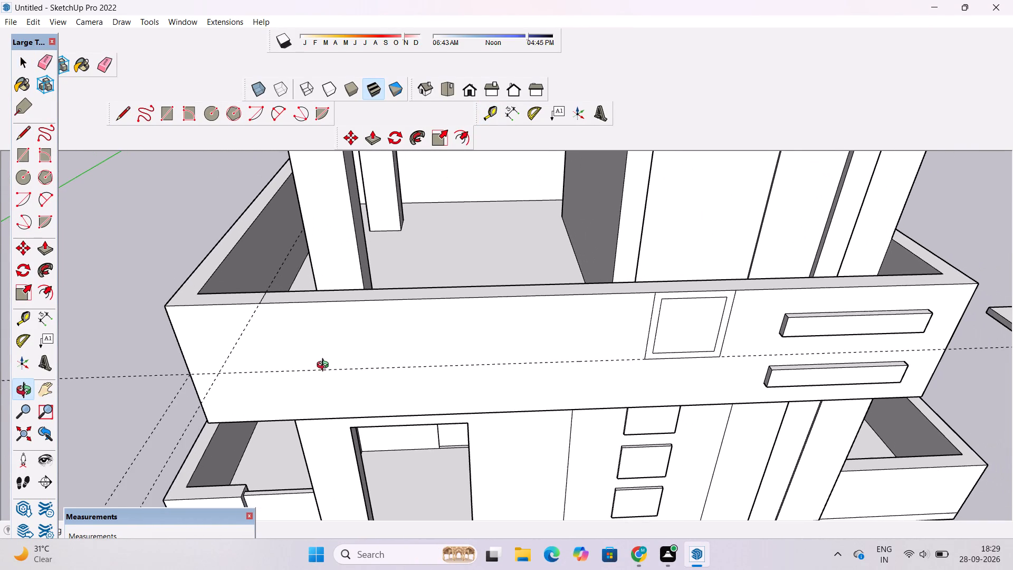
pyautogui.moveTo(310, 389); pyautogui.dragTo(298, 337)
pyautogui.keyDown('shift'); pyautogui.moveTo(300, 332); pyautogui.dragTo(313, 359); pyautogui.keyUp('shift')
pyautogui.scroll(1, 277, 317)
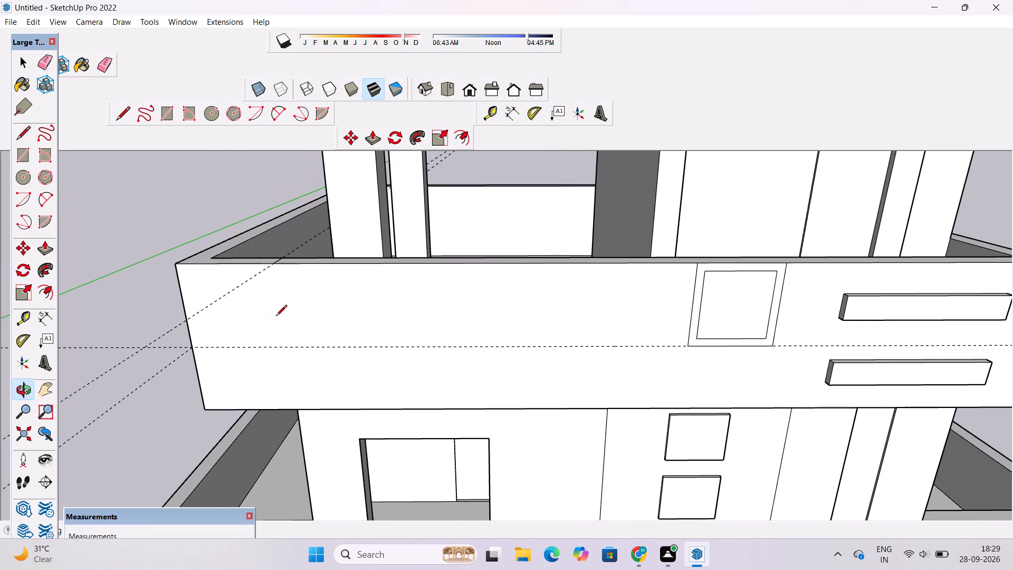
pyautogui.press('l')
pyautogui.scroll(1, 275, 316)
pyautogui.click(273, 258)
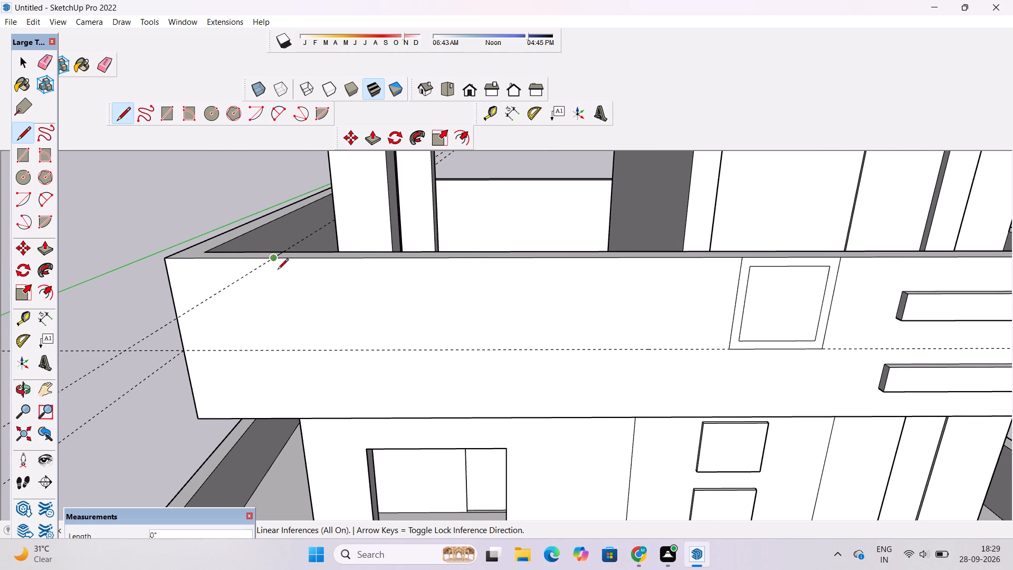
pyautogui.click(284, 352)
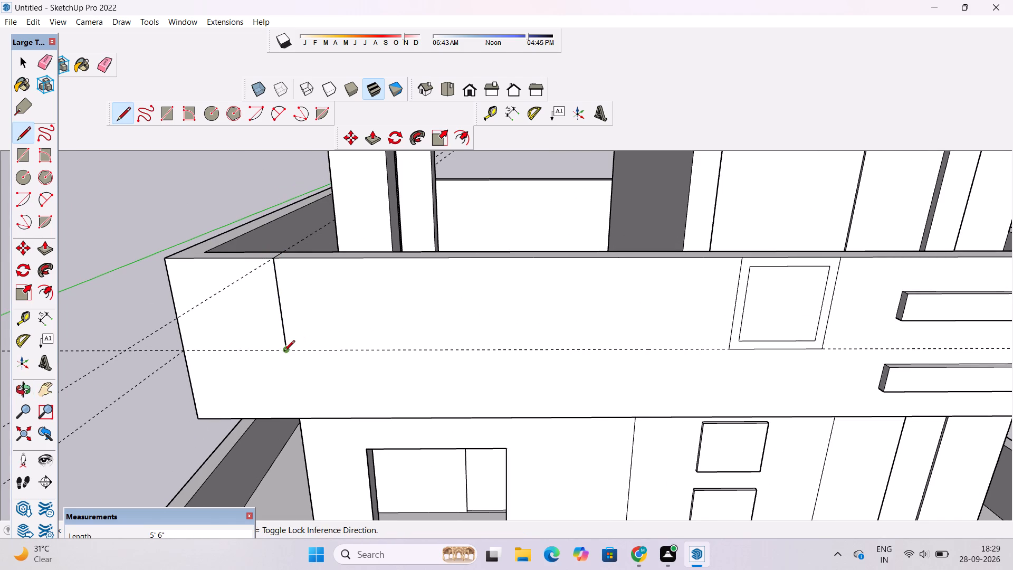
pyautogui.click(728, 350)
pyautogui.press('space')
# Draw a 6' line along the horizontal guide from the front parapet's corner edge to the foot of the vertical line.
pyautogui.write('e')
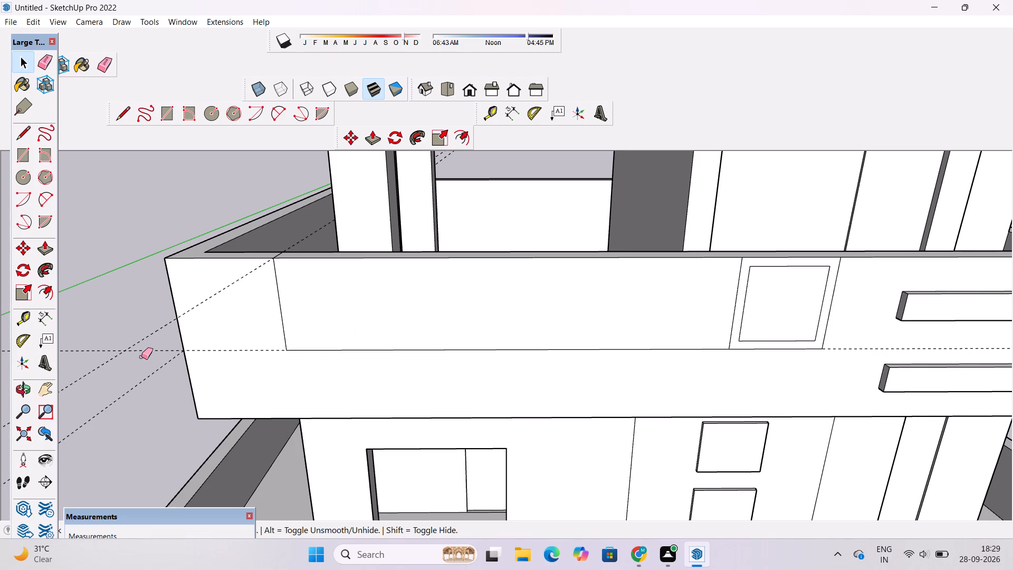
pyautogui.press('l')
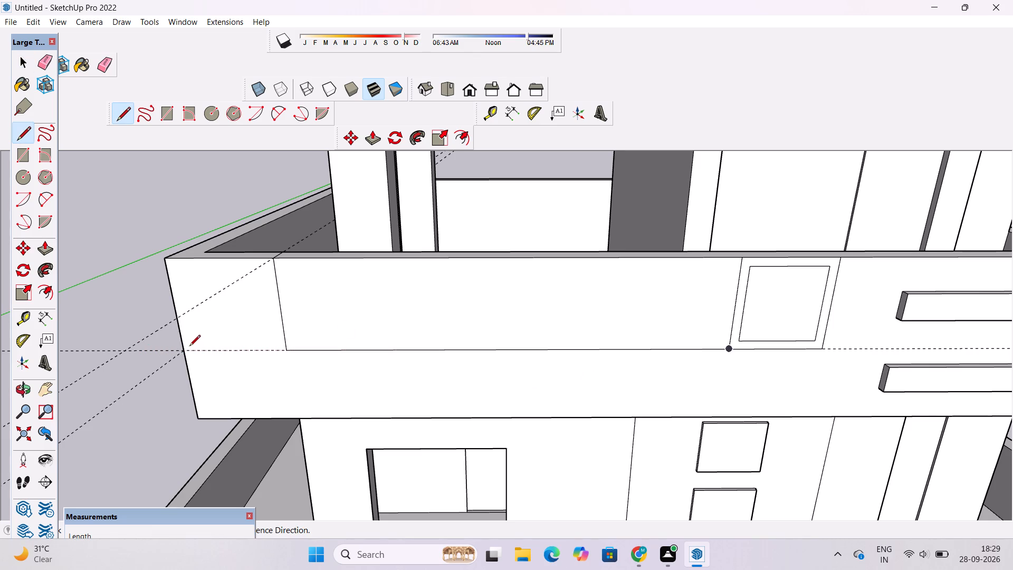
pyautogui.click(185, 352)
pyautogui.click(286, 352)
pyautogui.press('space')
# Erase the guides crossing at the parapet corner, on the front face, the side face and the parapet top.
pyautogui.write('e')
pyautogui.moveTo(110, 319); pyautogui.dragTo(136, 378)
pyautogui.moveTo(133, 328); pyautogui.dragTo(145, 385)
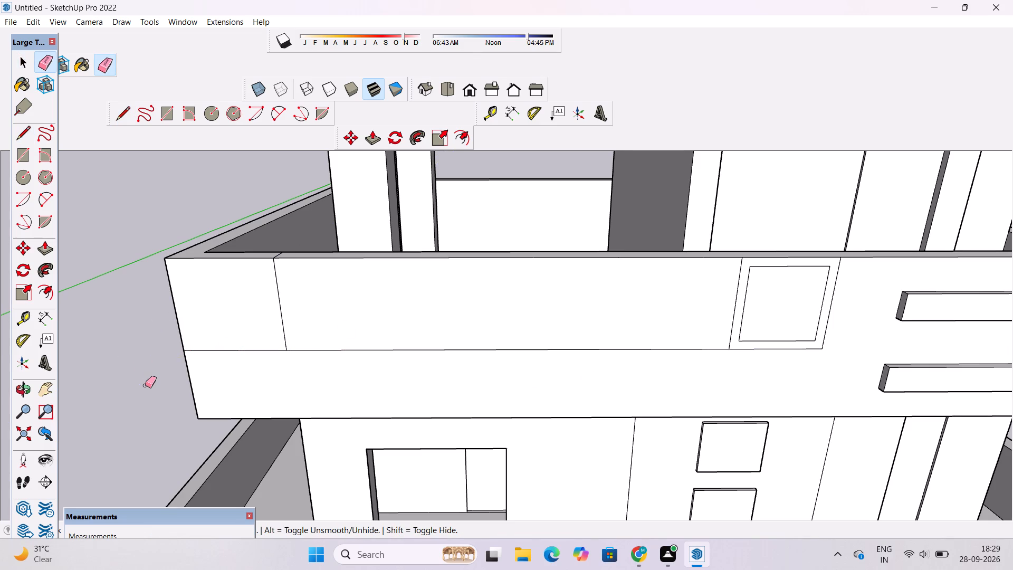
# Examine the new dividing lines on the front parapet and its top near the corner from several angles.
pyautogui.scroll(-4, 145, 385)
pyautogui.press('o')
pyautogui.moveTo(295, 389); pyautogui.dragTo(289, 364)
pyautogui.moveTo(290, 363); pyautogui.dragTo(257, 368)
pyautogui.scroll(2, 225, 341)
pyautogui.moveTo(290, 309); pyautogui.dragTo(301, 382)
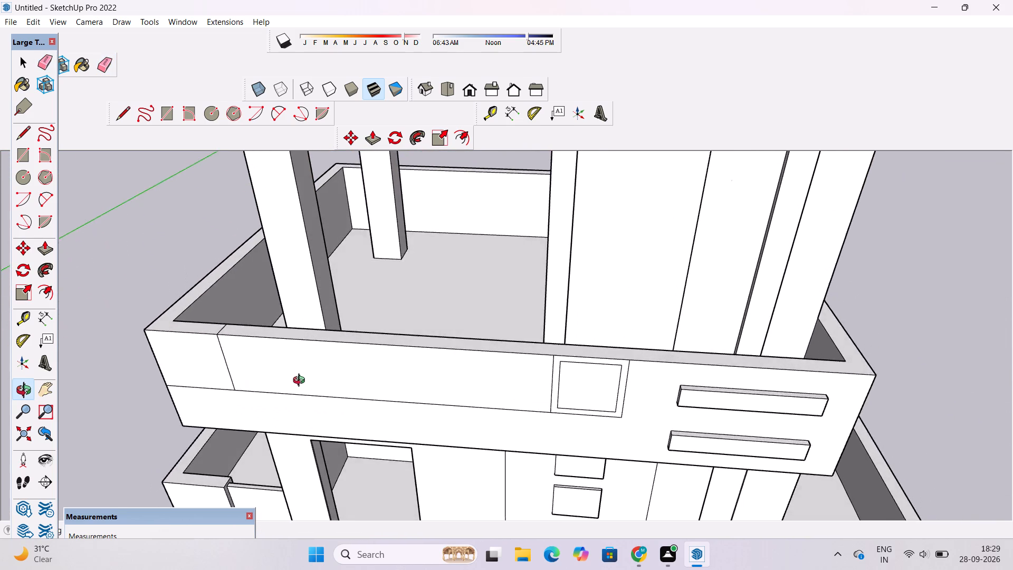
pyautogui.moveTo(301, 382); pyautogui.dragTo(265, 390)
pyautogui.scroll(3, 241, 357)
pyautogui.moveTo(238, 359); pyautogui.dragTo(259, 308)
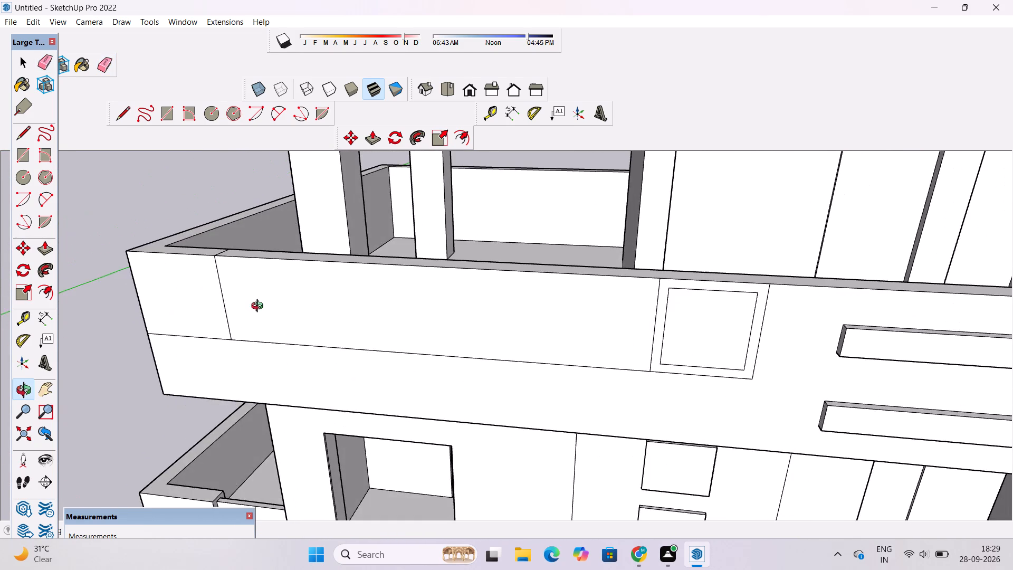
pyautogui.keyDown('shift'); pyautogui.moveTo(260, 321); pyautogui.dragTo(247, 363); pyautogui.keyUp('shift')
pyautogui.scroll(-2, 246, 360)
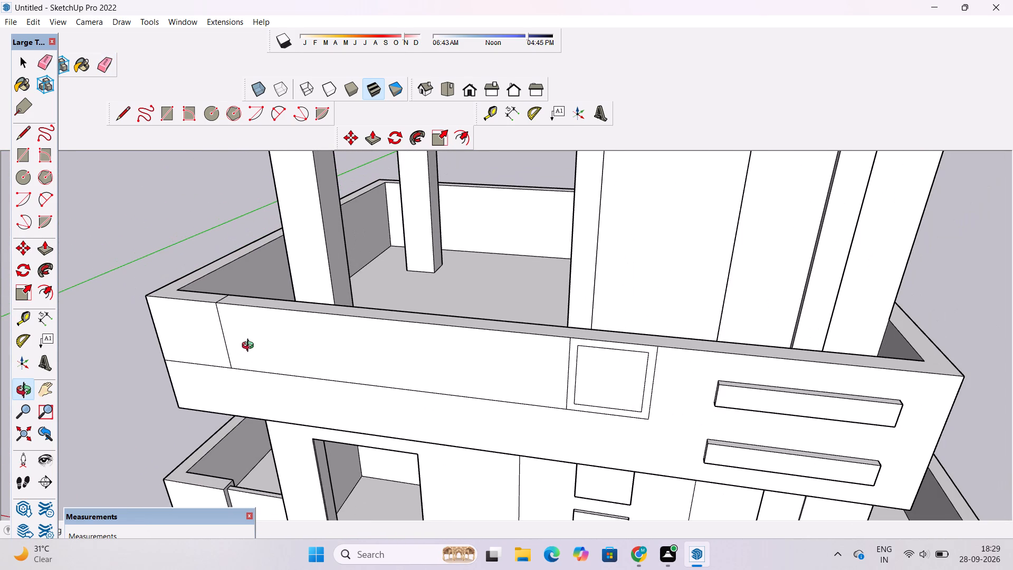
pyautogui.moveTo(364, 375); pyautogui.dragTo(364, 389)
pyautogui.moveTo(364, 392); pyautogui.dragTo(372, 329)
# Push/Pull the border of the framed rectangle on the front parapet outward 6", flush with the upper raised strip's face.
pyautogui.keyDown('shift'); pyautogui.moveTo(578, 289); pyautogui.dragTo(438, 329); pyautogui.keyUp('shift')
pyautogui.scroll(3, 494, 331)
pyautogui.keyDown('shift'); pyautogui.moveTo(494, 331); pyautogui.dragTo(428, 341); pyautogui.keyUp('shift')
pyautogui.scroll(3, 427, 342)
pyautogui.press('p')
pyautogui.click(474, 313)
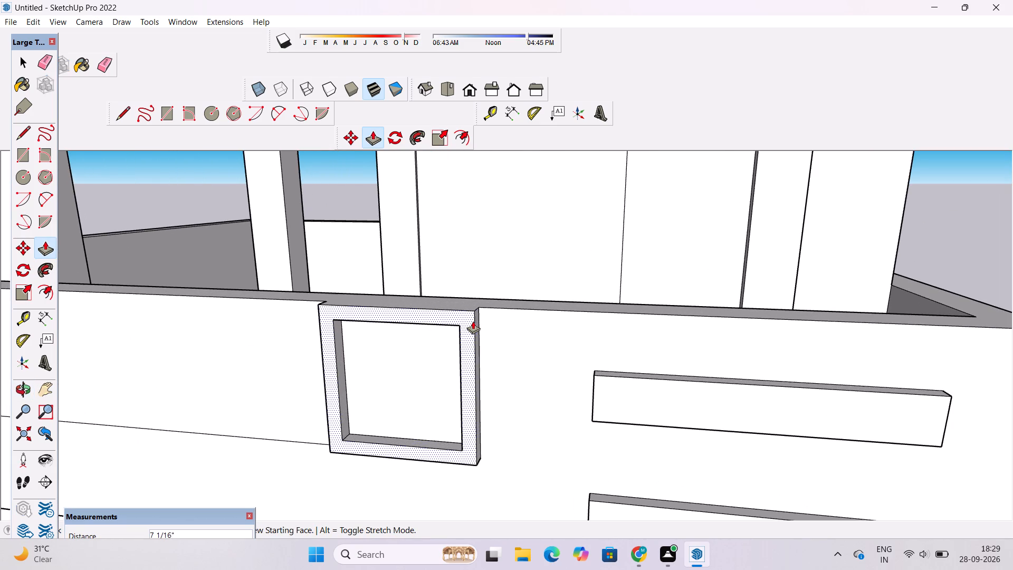
pyautogui.click(601, 379)
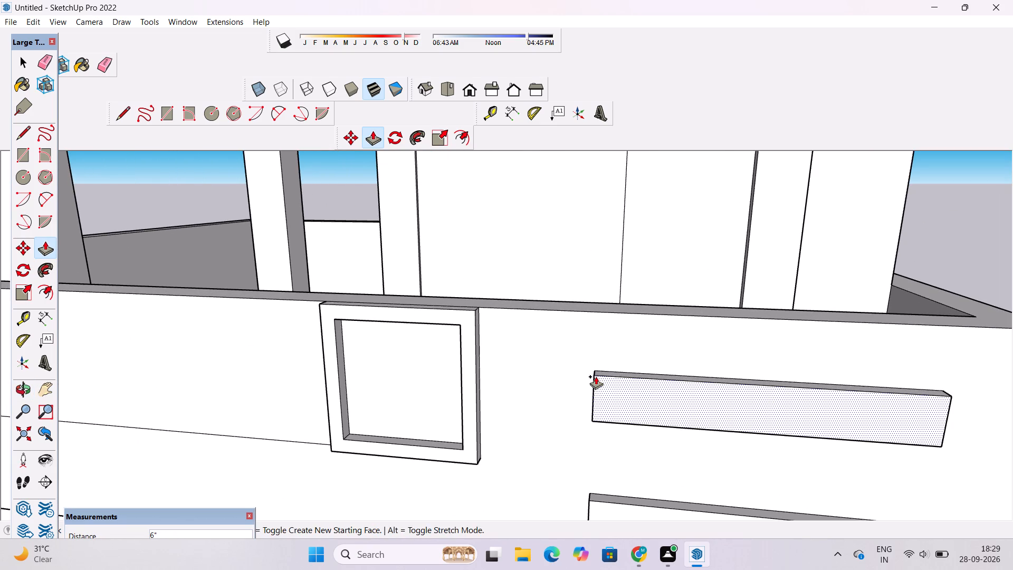
# Examine the raised frame's depth beside the two raised strips on the front parapet from both sides and above.
pyautogui.press('o')
pyautogui.moveTo(597, 388); pyautogui.dragTo(584, 367)
pyautogui.scroll(-4, 539, 336)
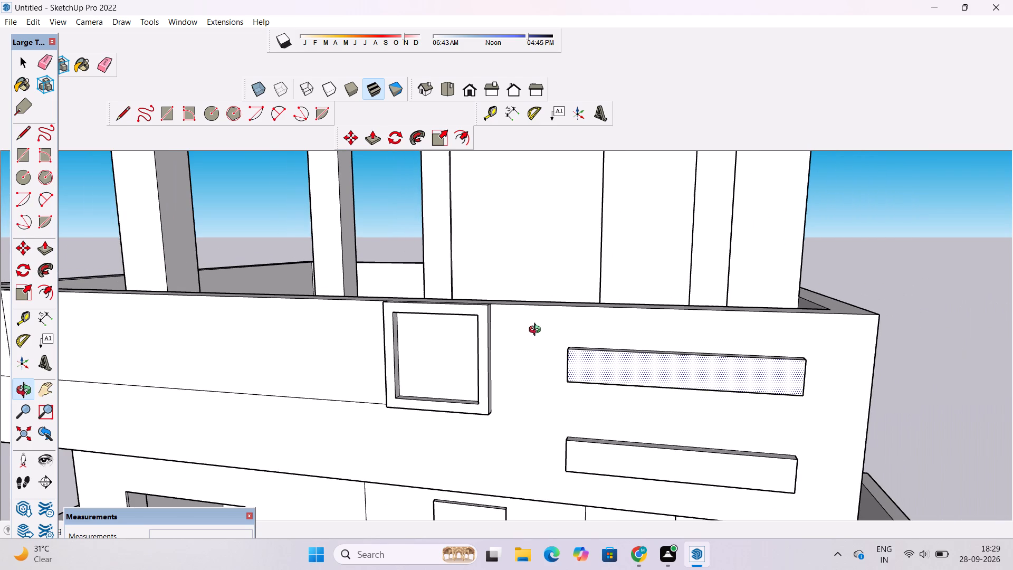
pyautogui.keyDown('shift'); pyautogui.moveTo(490, 327); pyautogui.dragTo(539, 345); pyautogui.keyUp('shift')
pyautogui.moveTo(513, 344); pyautogui.dragTo(533, 350)
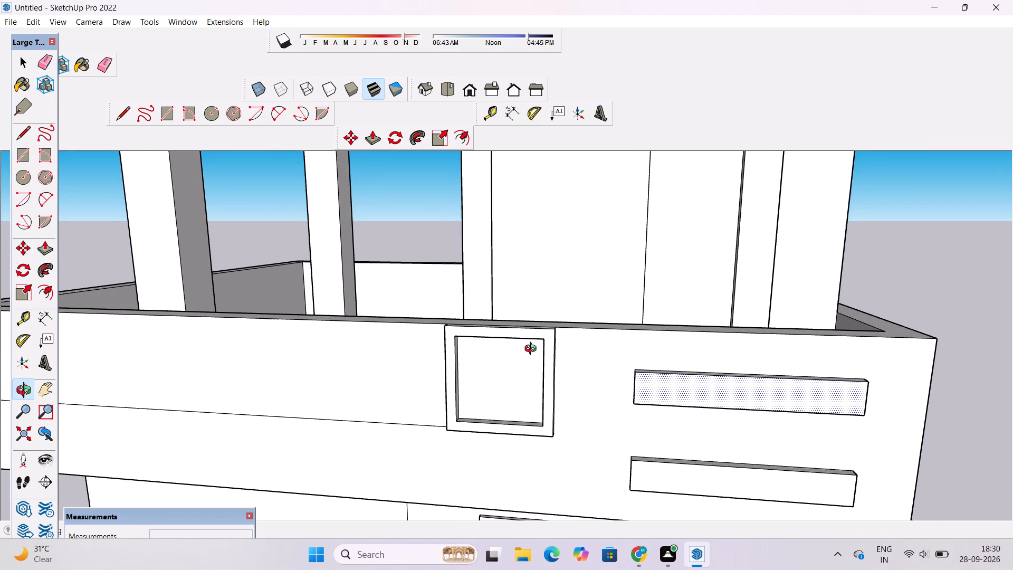
pyautogui.moveTo(551, 360); pyautogui.dragTo(531, 354)
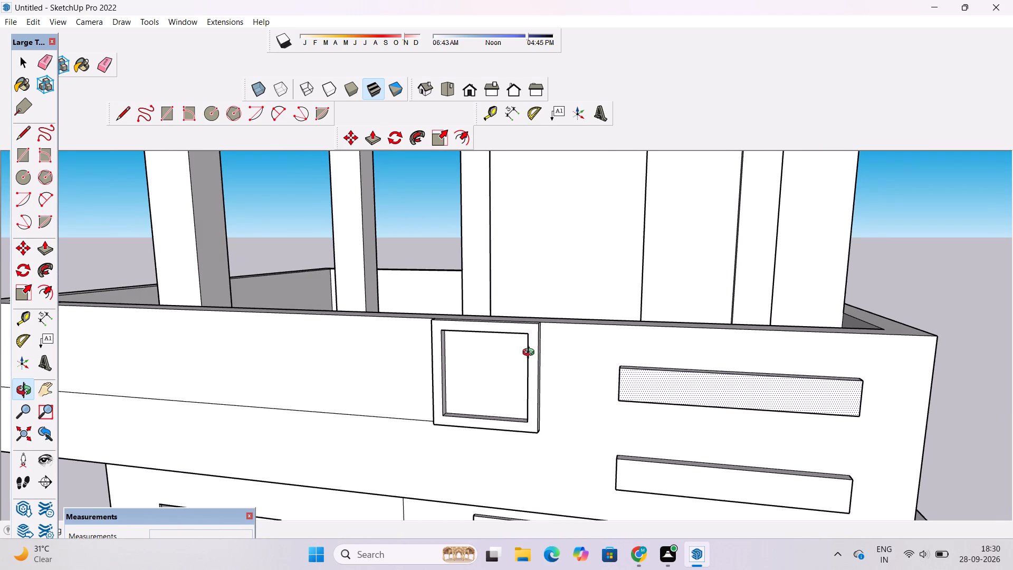
pyautogui.keyDown('shift'); pyautogui.moveTo(530, 353); pyautogui.dragTo(639, 371); pyautogui.keyUp('shift')
pyautogui.moveTo(635, 379); pyautogui.dragTo(635, 358)
pyautogui.moveTo(534, 343); pyautogui.dragTo(695, 392)
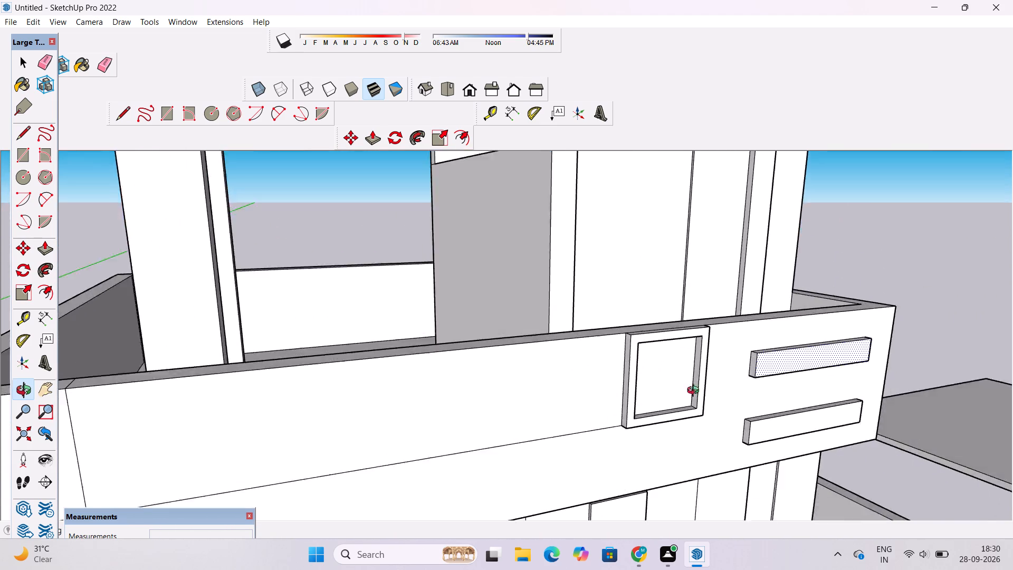
pyautogui.moveTo(695, 392); pyautogui.dragTo(707, 420)
pyautogui.moveTo(644, 371); pyautogui.dragTo(769, 396)
pyautogui.moveTo(768, 389); pyautogui.dragTo(732, 394)
pyautogui.moveTo(739, 400); pyautogui.dragTo(670, 396)
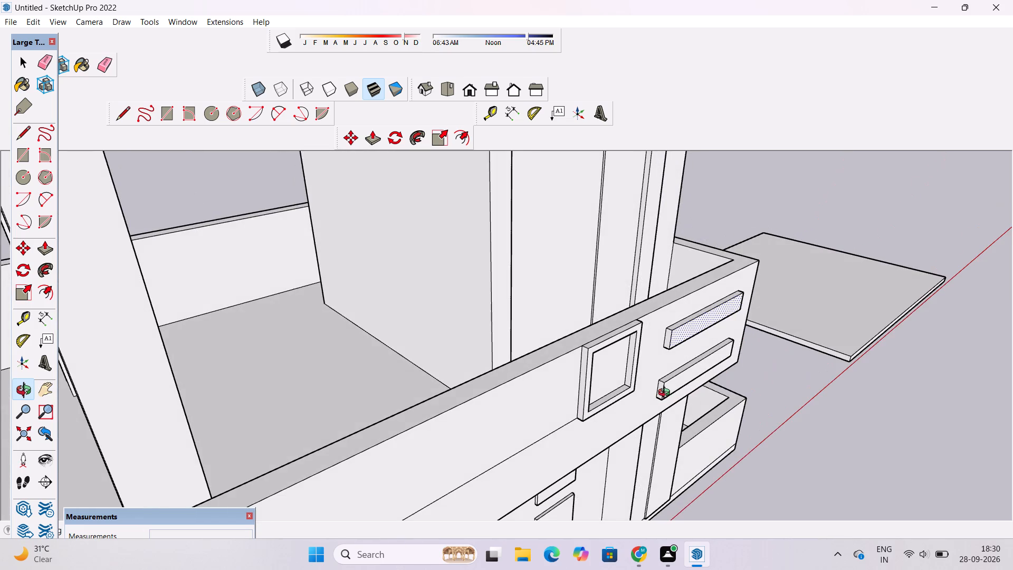
pyautogui.moveTo(666, 394); pyautogui.dragTo(690, 411)
pyautogui.moveTo(690, 414); pyautogui.dragTo(683, 402)
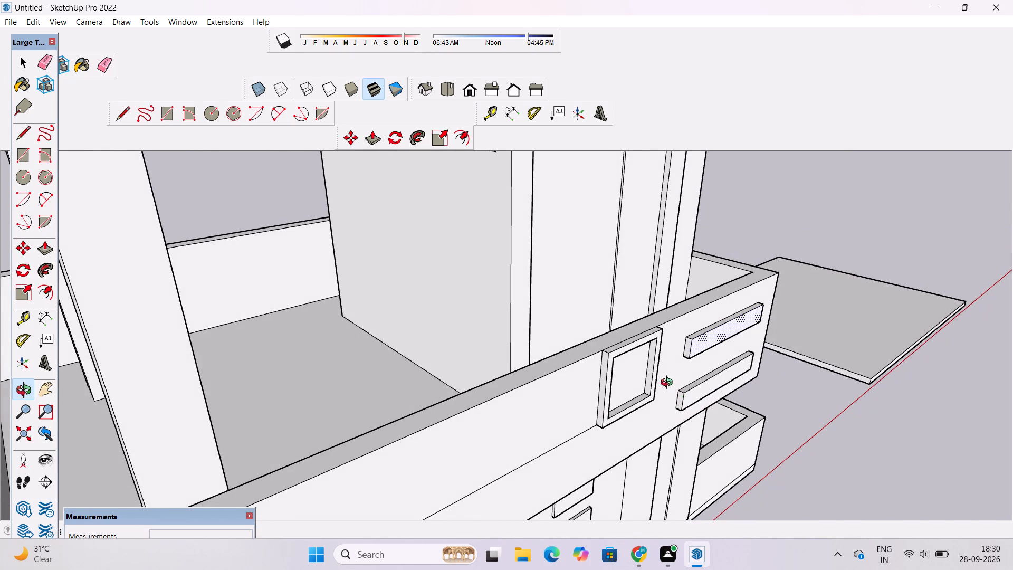
pyautogui.scroll(-2, 644, 386)
pyautogui.moveTo(674, 411); pyautogui.dragTo(661, 385)
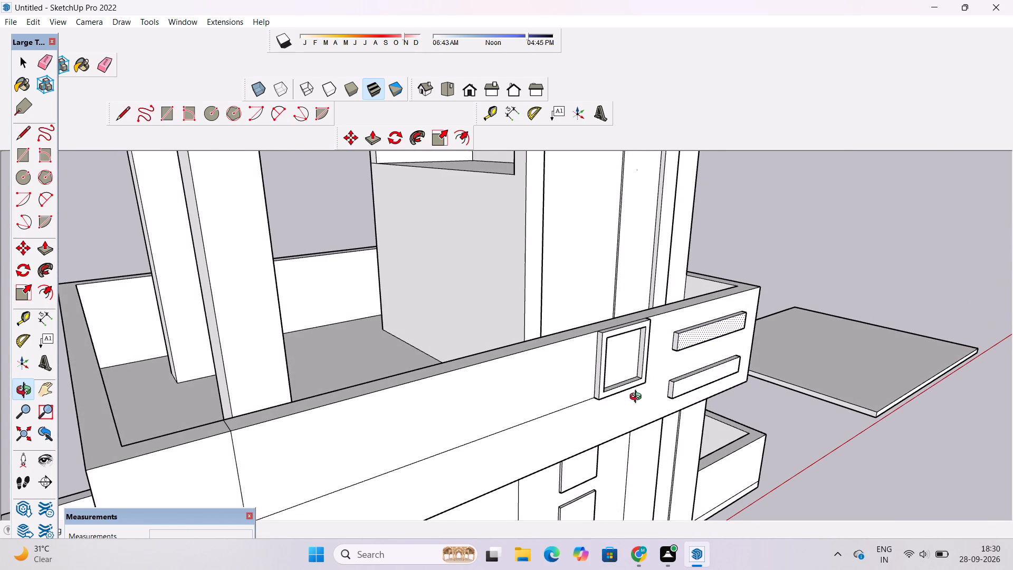
# Examine the whole house front with the raised frame and divided parapet from a distance and different heights.
pyautogui.scroll(-5, 638, 397)
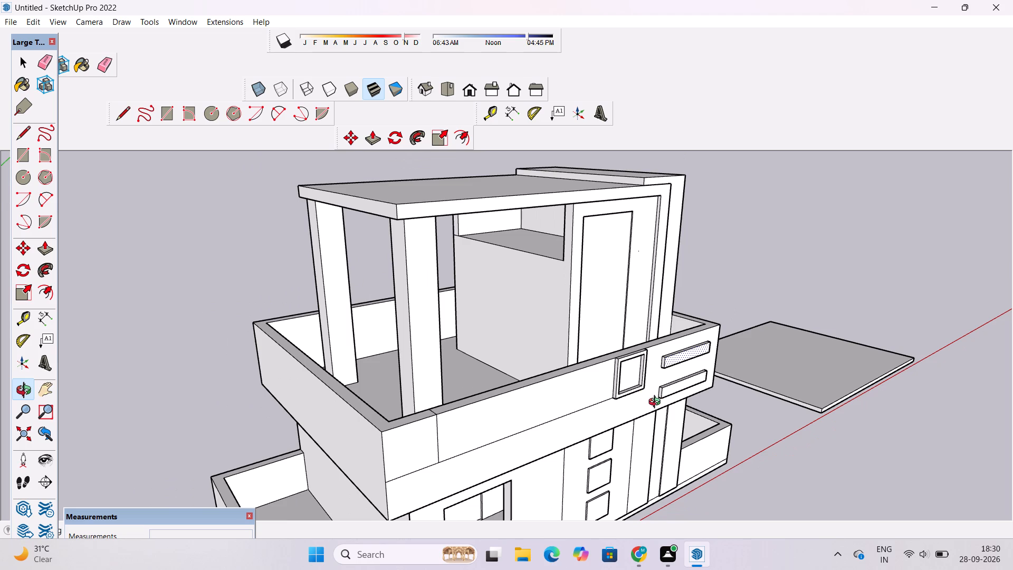
pyautogui.moveTo(657, 403); pyautogui.dragTo(648, 398)
pyautogui.keyDown('shift'); pyautogui.moveTo(646, 402); pyautogui.dragTo(693, 465); pyautogui.keyUp('shift')
pyautogui.moveTo(694, 467); pyautogui.dragTo(589, 428)
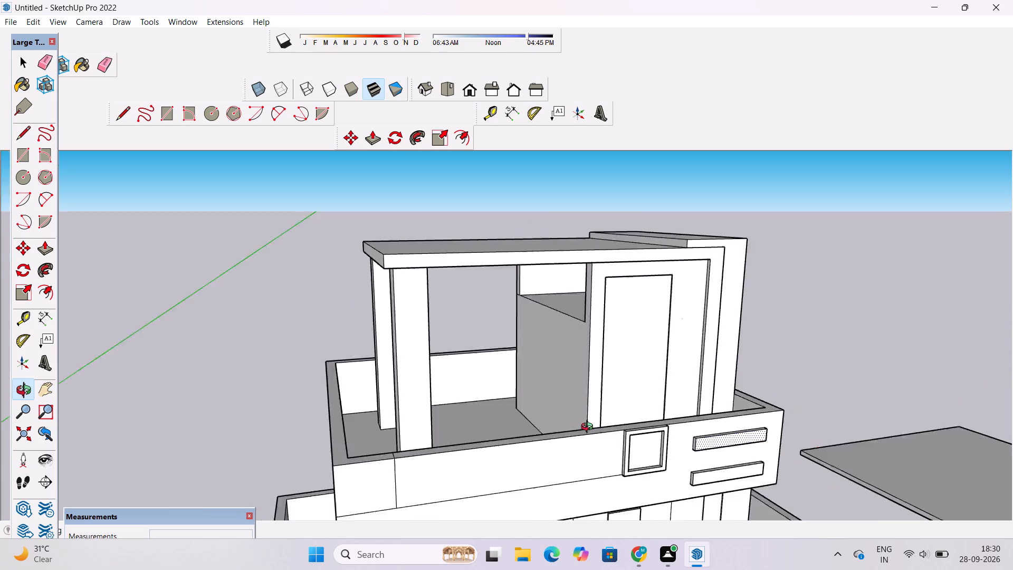
pyautogui.moveTo(589, 428); pyautogui.dragTo(582, 421)
pyautogui.keyDown('shift'); pyautogui.moveTo(584, 426); pyautogui.dragTo(586, 356); pyautogui.keyUp('shift')
pyautogui.scroll(-5, 582, 354)
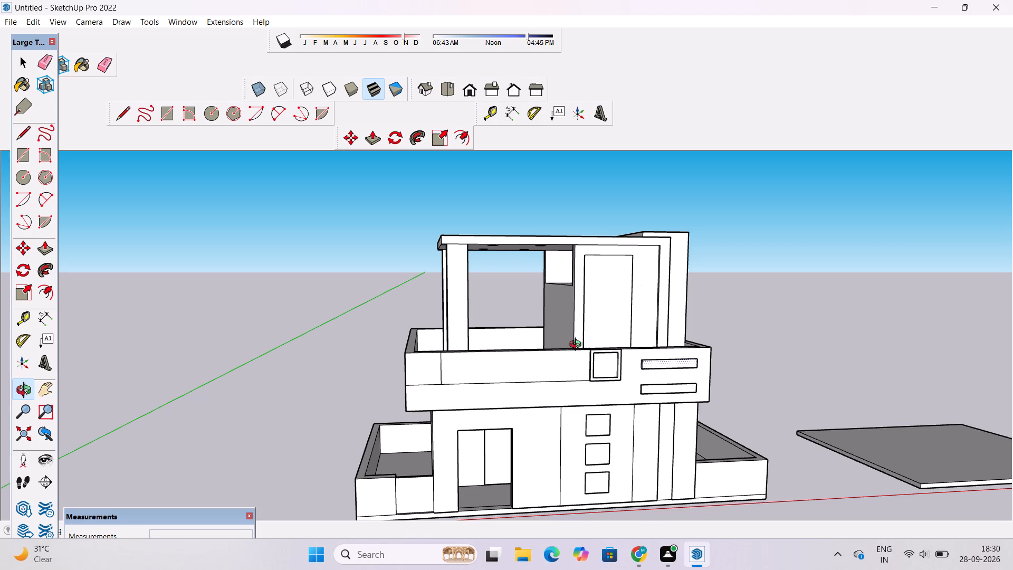
pyautogui.keyDown('shift'); pyautogui.moveTo(578, 346); pyautogui.dragTo(605, 406); pyautogui.keyUp('shift')
pyautogui.scroll(-6, 595, 357)
pyautogui.moveTo(599, 386); pyautogui.dragTo(604, 411)
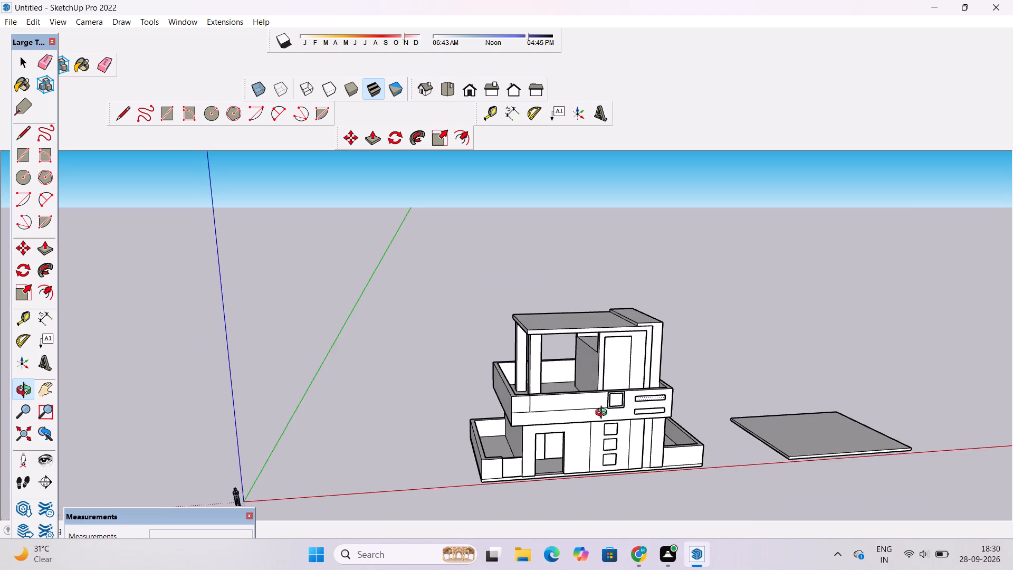
pyautogui.keyDown('shift'); pyautogui.moveTo(604, 414); pyautogui.dragTo(593, 377); pyautogui.keyUp('shift')
pyautogui.scroll(2, 588, 381)
pyautogui.moveTo(580, 388); pyautogui.dragTo(578, 373)
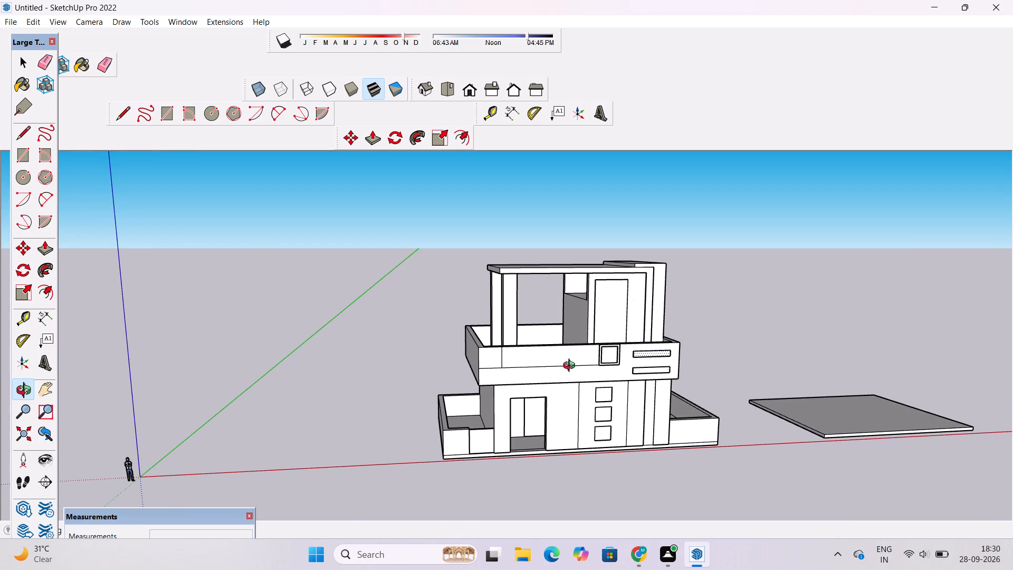
pyautogui.keyDown('shift'); pyautogui.moveTo(571, 367); pyautogui.dragTo(572, 375); pyautogui.keyUp('shift')
pyautogui.moveTo(570, 391); pyautogui.dragTo(570, 373)
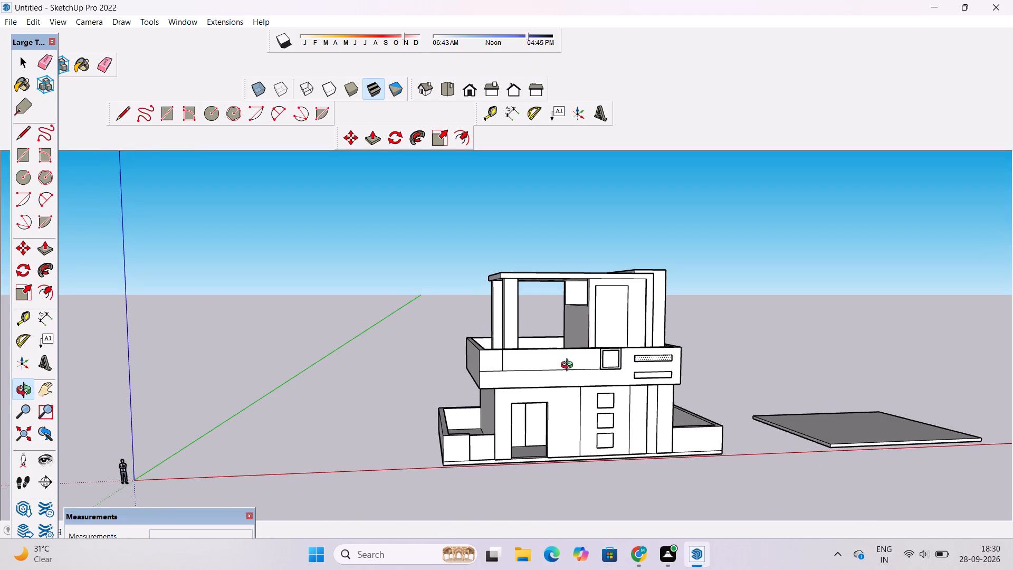
pyautogui.keyDown('shift'); pyautogui.moveTo(569, 363); pyautogui.dragTo(589, 398); pyautogui.keyUp('shift')
pyautogui.moveTo(589, 408); pyautogui.dragTo(591, 392)
pyautogui.scroll(1, 592, 388)
pyautogui.moveTo(591, 388); pyautogui.dragTo(586, 374)
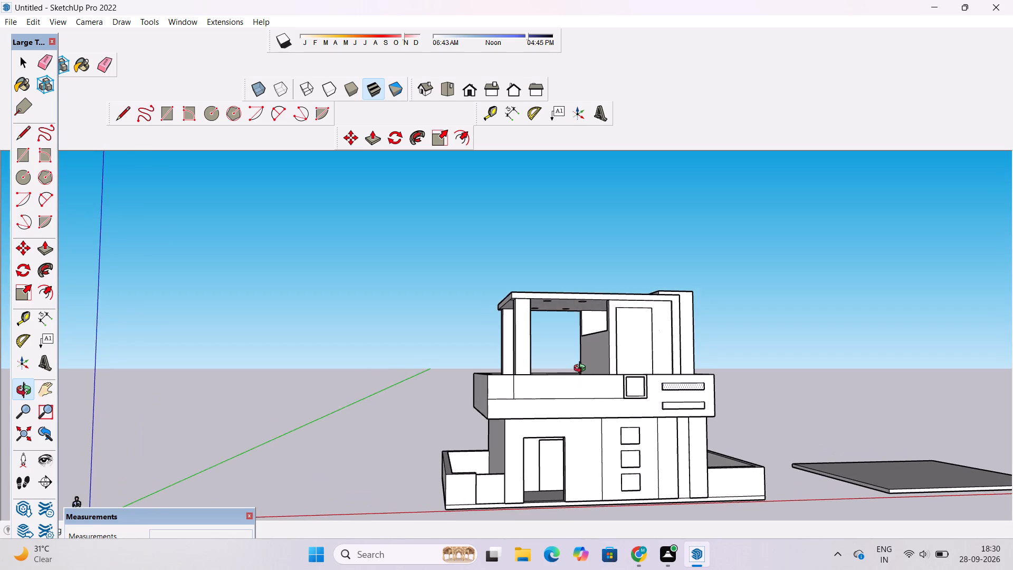
pyautogui.keyDown('shift'); pyautogui.moveTo(582, 369); pyautogui.dragTo(583, 379); pyautogui.keyUp('shift')
pyautogui.moveTo(581, 383); pyautogui.dragTo(575, 376)
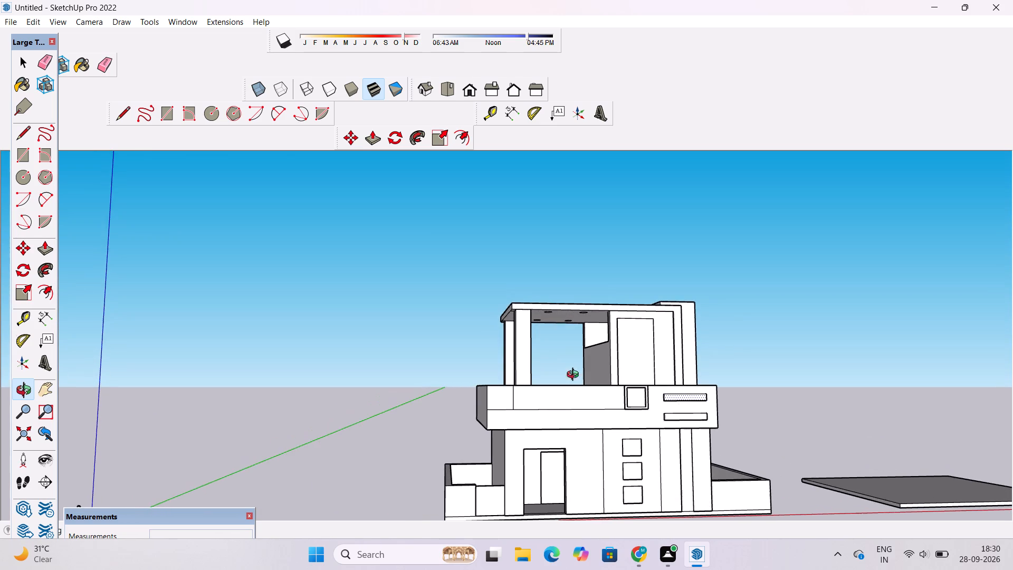
pyautogui.keyDown('shift'); pyautogui.moveTo(575, 376); pyautogui.dragTo(587, 417); pyautogui.keyUp('shift')
pyautogui.moveTo(587, 430); pyautogui.dragTo(584, 403)
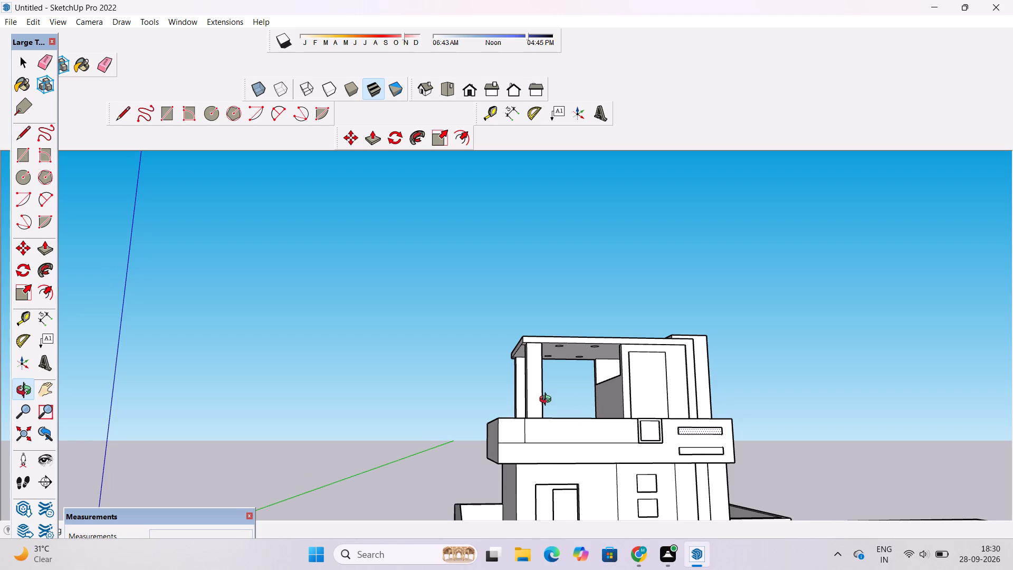
# Examine the parapet corner, its dividing lines and the front elevation up close from above and from the front.
pyautogui.scroll(1, 546, 405)
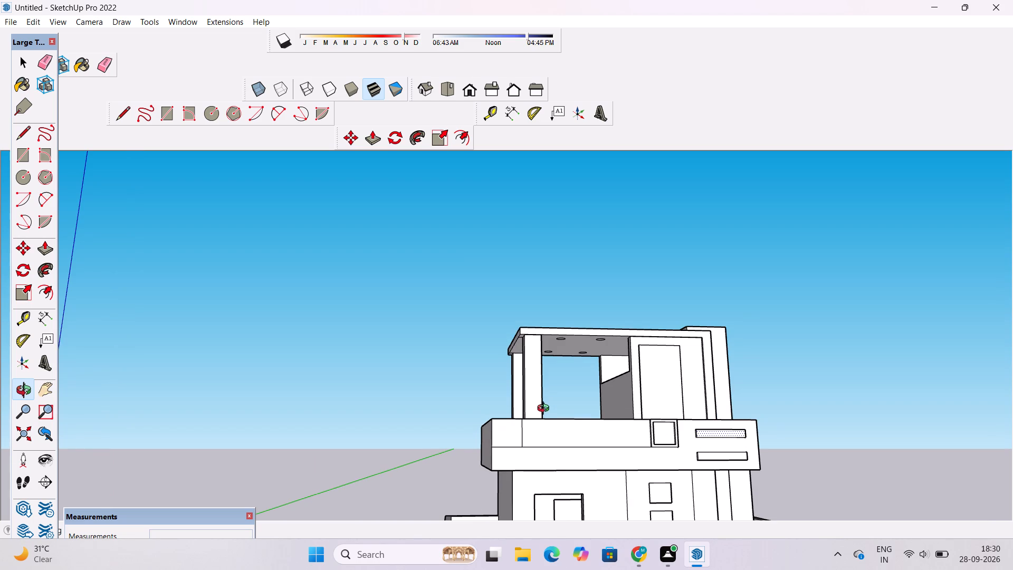
pyautogui.scroll(1, 546, 410)
pyautogui.moveTo(563, 405); pyautogui.dragTo(558, 460)
pyautogui.keyDown('shift'); pyautogui.moveTo(556, 464); pyautogui.dragTo(510, 368); pyautogui.keyUp('shift')
pyautogui.keyDown('shift'); pyautogui.scroll(4, 529, 351); pyautogui.keyUp('shift')
pyautogui.moveTo(359, 408); pyautogui.dragTo(464, 429)
pyautogui.scroll(5, 521, 350)
pyautogui.moveTo(521, 369); pyautogui.dragTo(514, 436)
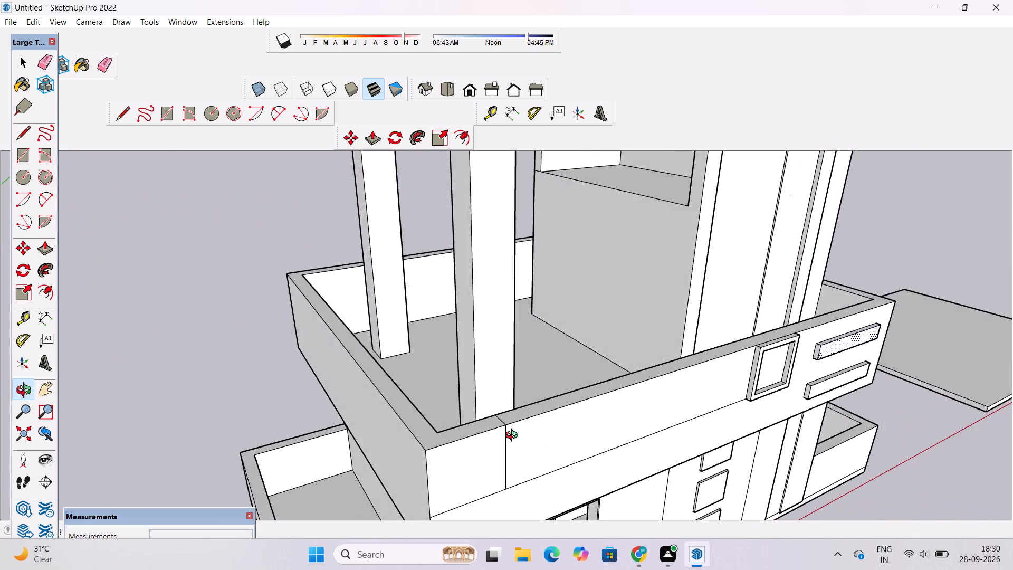
pyautogui.moveTo(514, 436); pyautogui.dragTo(348, 417)
pyautogui.moveTo(529, 421); pyautogui.dragTo(535, 350)
pyautogui.keyDown('shift'); pyautogui.moveTo(536, 383); pyautogui.dragTo(553, 349); pyautogui.keyUp('shift')
pyautogui.keyDown('shift'); pyautogui.scroll(-5, 553, 346); pyautogui.keyUp('shift')
pyautogui.keyDown('shift'); pyautogui.moveTo(503, 374); pyautogui.dragTo(615, 366); pyautogui.keyUp('shift')
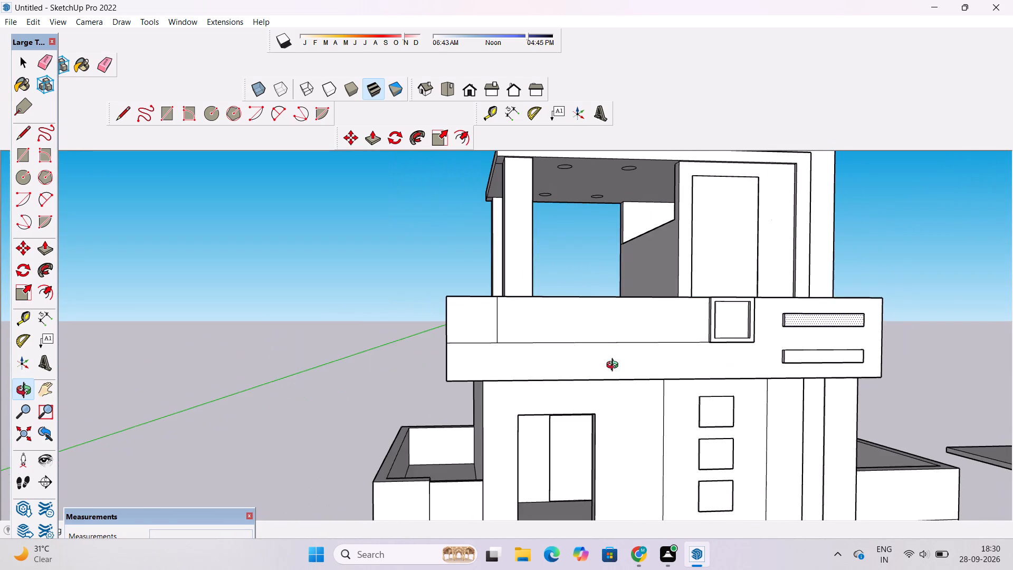
# Examine the house front, upper storey and divided balcony parapet from the front and from above.
pyautogui.keyDown('shift'); pyautogui.moveTo(622, 359); pyautogui.dragTo(543, 399); pyautogui.keyUp('shift')
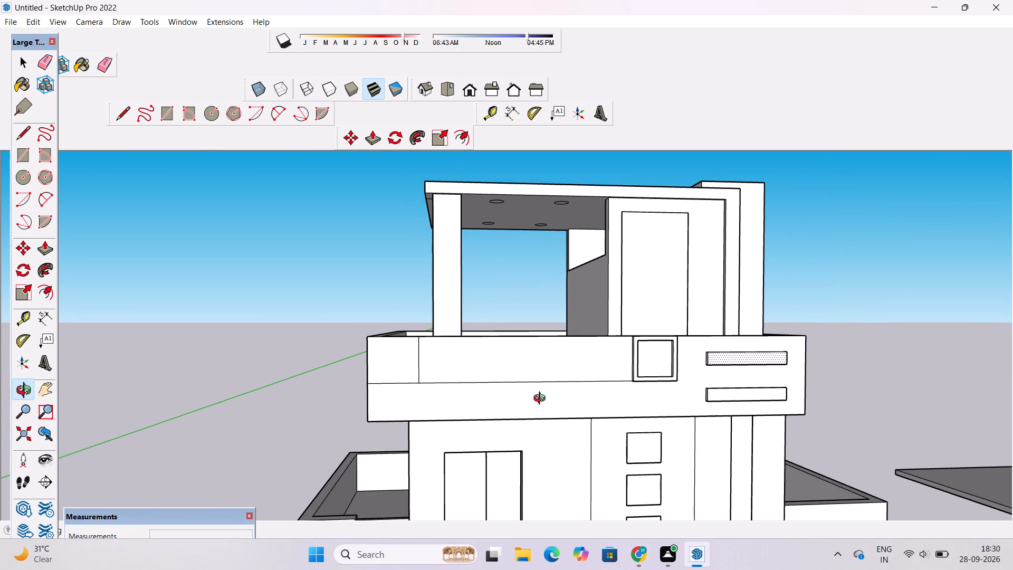
pyautogui.scroll(-2, 545, 387)
pyautogui.moveTo(534, 397); pyautogui.dragTo(536, 462)
pyautogui.scroll(3, 553, 429)
pyautogui.moveTo(556, 408); pyautogui.dragTo(600, 408)
pyautogui.moveTo(617, 413); pyautogui.dragTo(556, 436)
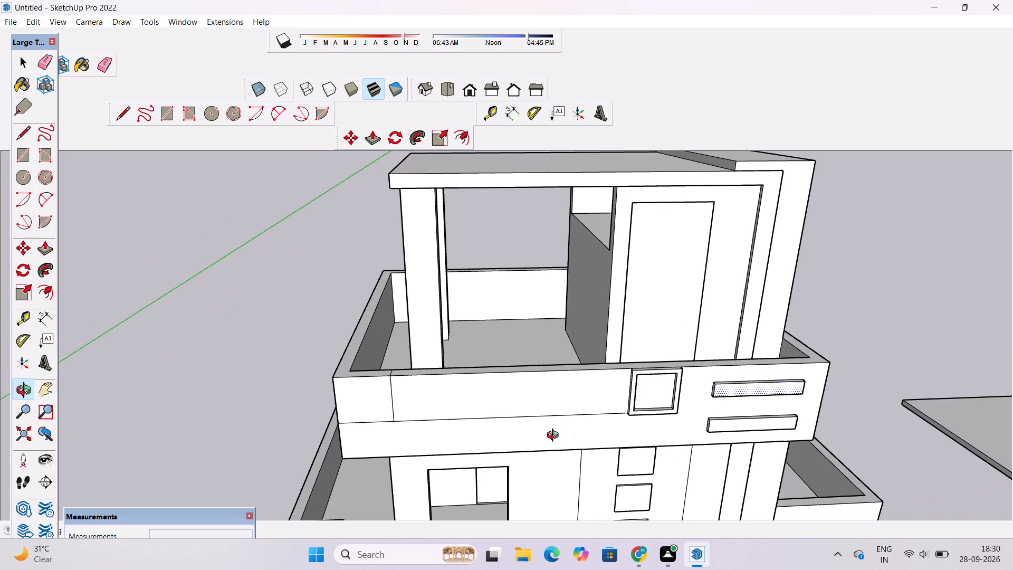
pyautogui.moveTo(641, 389); pyautogui.dragTo(625, 400)
pyautogui.keyDown('shift'); pyautogui.moveTo(609, 395); pyautogui.dragTo(614, 361); pyautogui.keyUp('shift')
pyautogui.moveTo(619, 357); pyautogui.dragTo(627, 412)
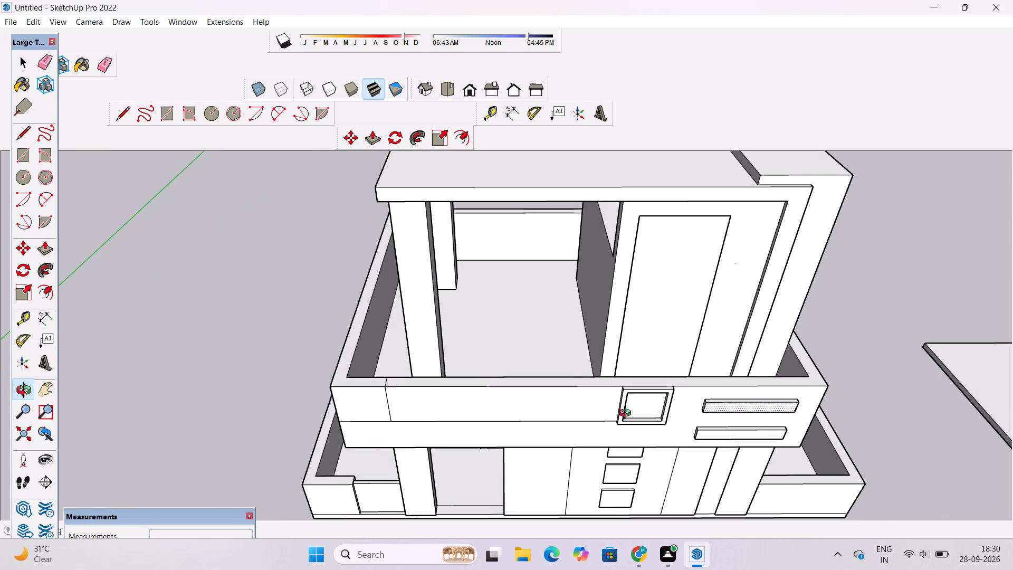
pyautogui.scroll(4, 626, 411)
pyautogui.moveTo(626, 411); pyautogui.dragTo(674, 405)
pyautogui.keyDown('shift'); pyautogui.moveTo(662, 398); pyautogui.dragTo(646, 400); pyautogui.keyUp('shift')
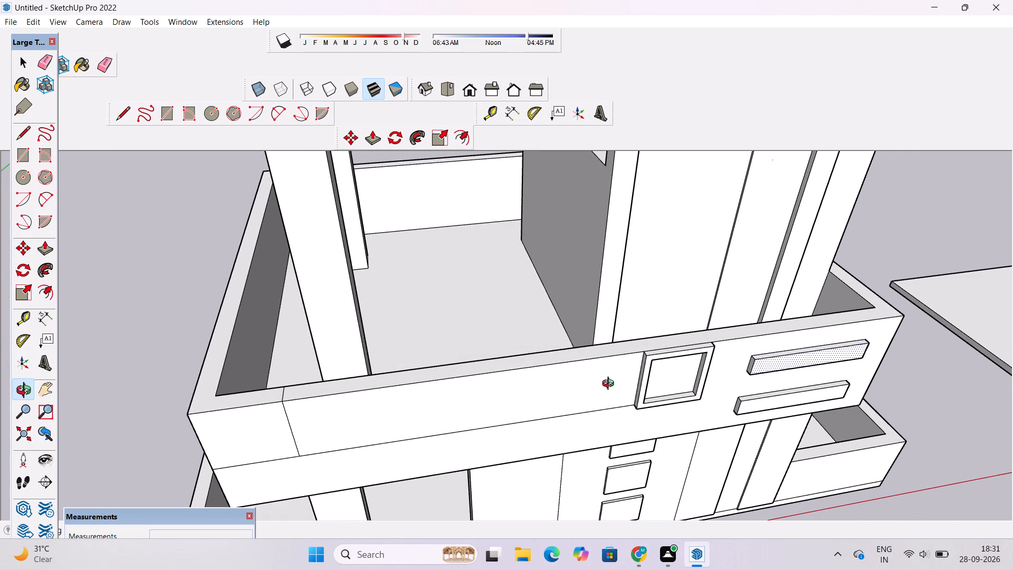
# Examine the raised square frame and the two raised strips on the front parapet up close from both sides and above.
pyautogui.scroll(4, 578, 383)
pyautogui.moveTo(586, 377); pyautogui.dragTo(656, 449)
pyautogui.scroll(4, 735, 293)
pyautogui.moveTo(656, 397); pyautogui.dragTo(615, 350)
pyautogui.moveTo(653, 366); pyautogui.dragTo(619, 351)
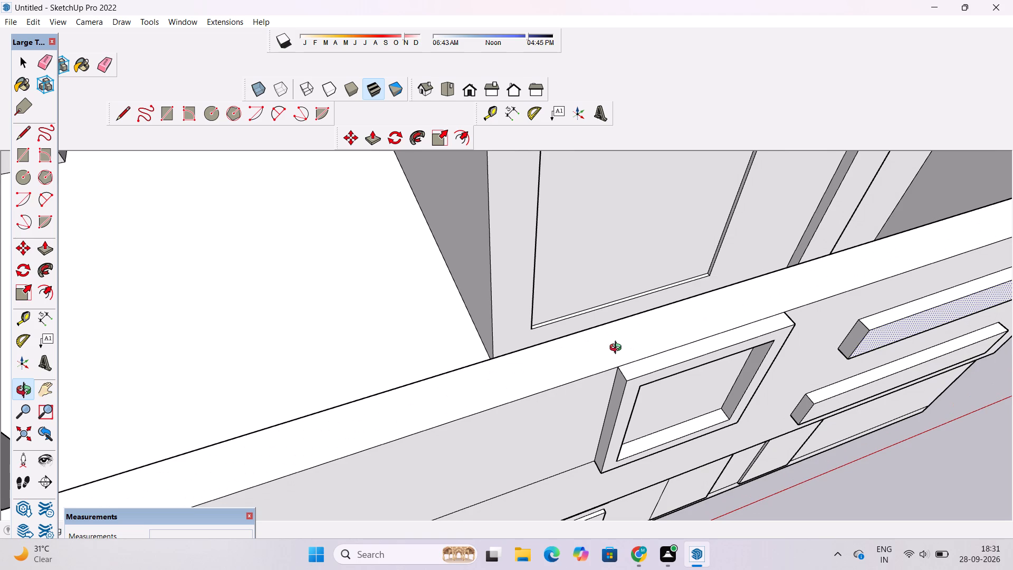
pyautogui.scroll(-3, 618, 349)
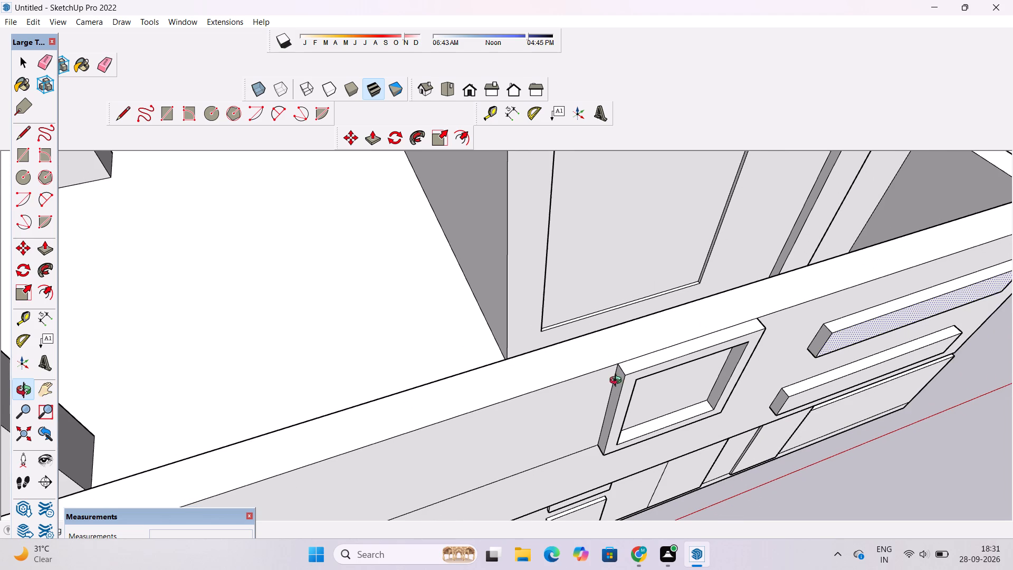
pyautogui.keyDown('shift'); pyautogui.moveTo(618, 382); pyautogui.dragTo(523, 383); pyautogui.keyUp('shift')
pyautogui.moveTo(768, 353); pyautogui.dragTo(625, 350)
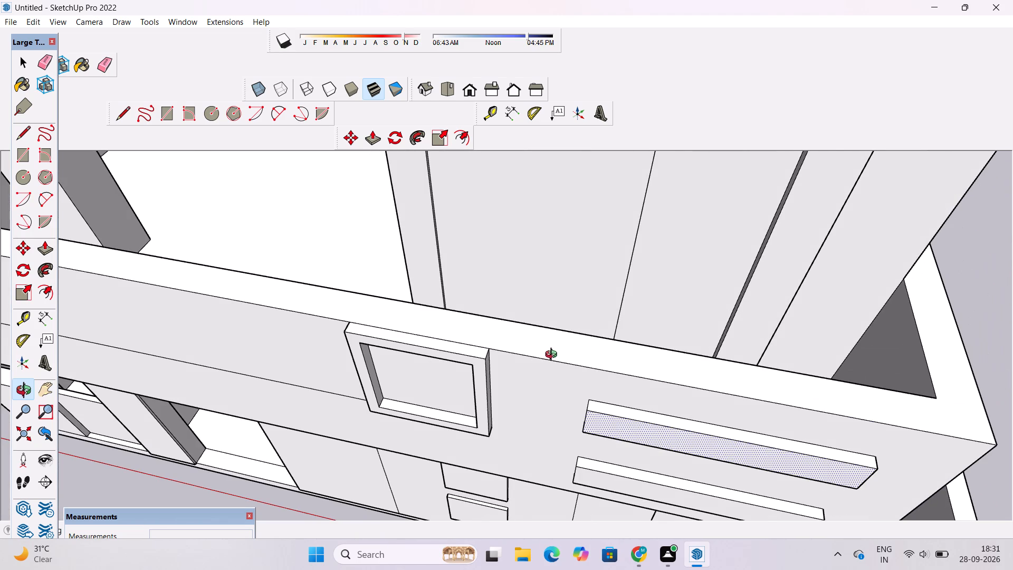
pyautogui.moveTo(333, 359); pyautogui.dragTo(451, 374)
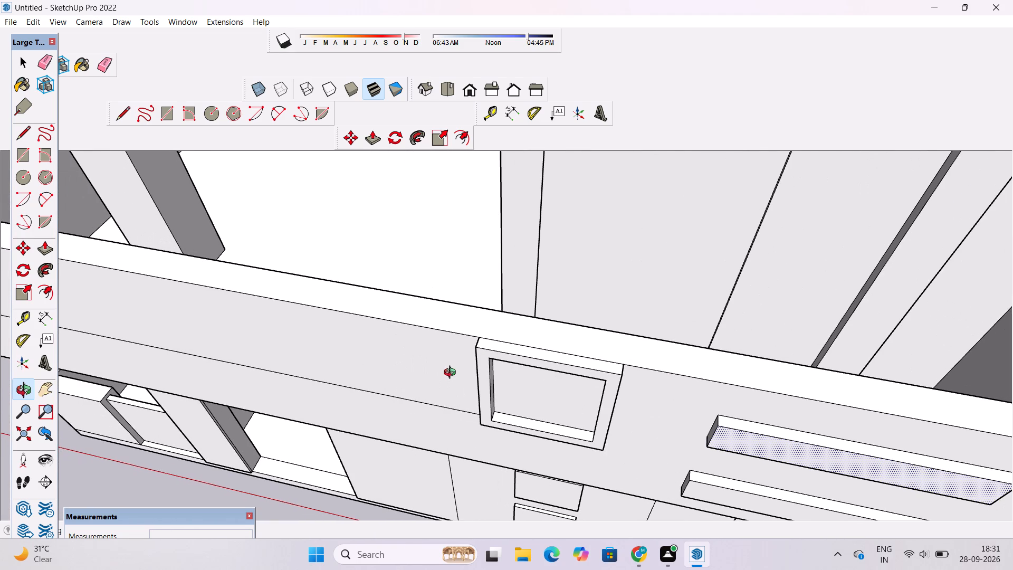
pyautogui.scroll(4, 454, 371)
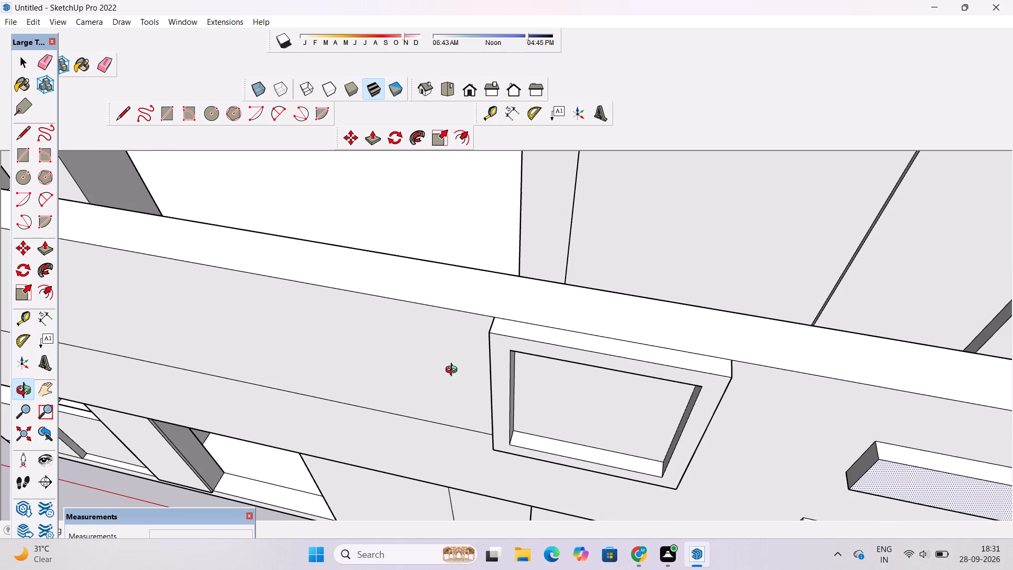
pyautogui.scroll(-2, 454, 371)
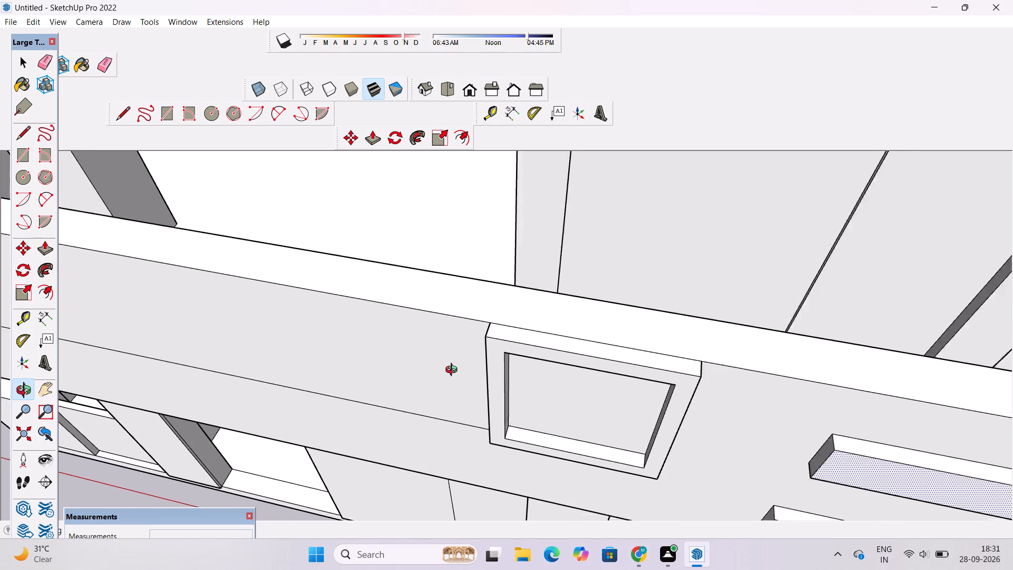
pyautogui.scroll(-2, 454, 371)
pyautogui.scroll(3, 454, 371)
pyautogui.moveTo(456, 367); pyautogui.dragTo(400, 371)
pyautogui.moveTo(399, 372); pyautogui.dragTo(457, 354)
pyautogui.scroll(-5, 456, 351)
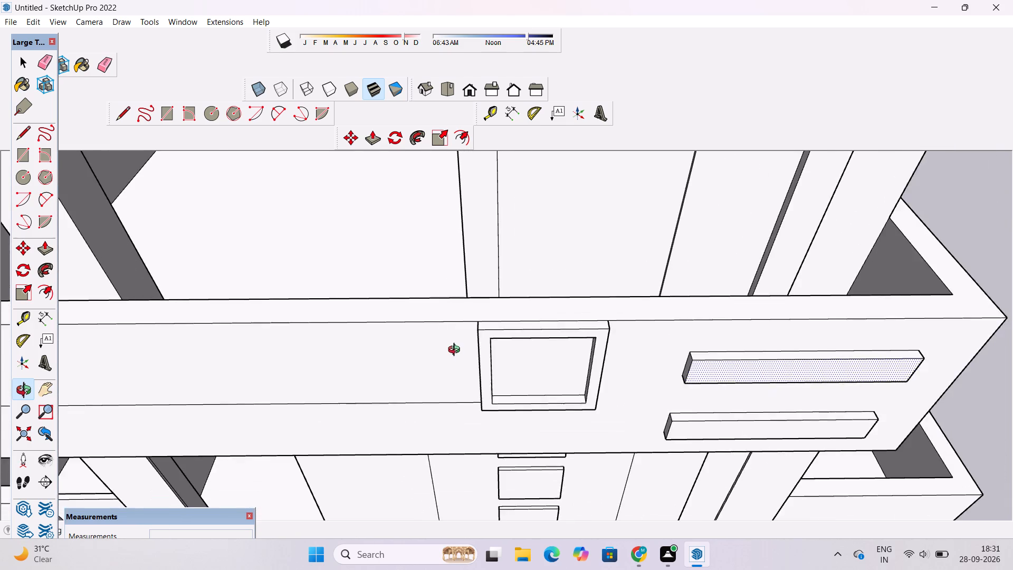
pyautogui.scroll(-1, 456, 351)
pyautogui.keyDown('shift'); pyautogui.moveTo(482, 337); pyautogui.dragTo(424, 354); pyautogui.keyUp('shift')
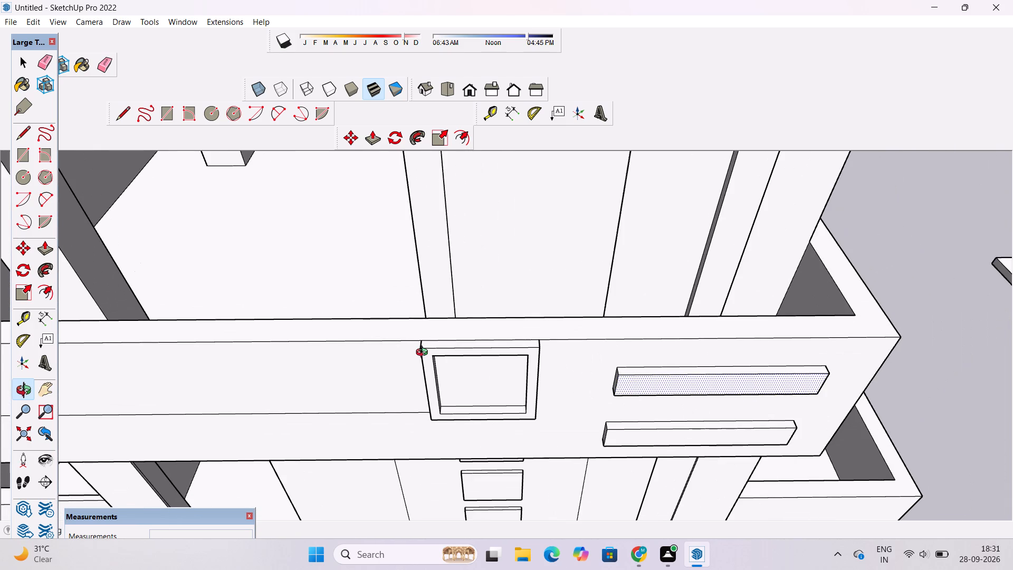
pyautogui.scroll(-4, 424, 354)
pyautogui.scroll(4, 424, 354)
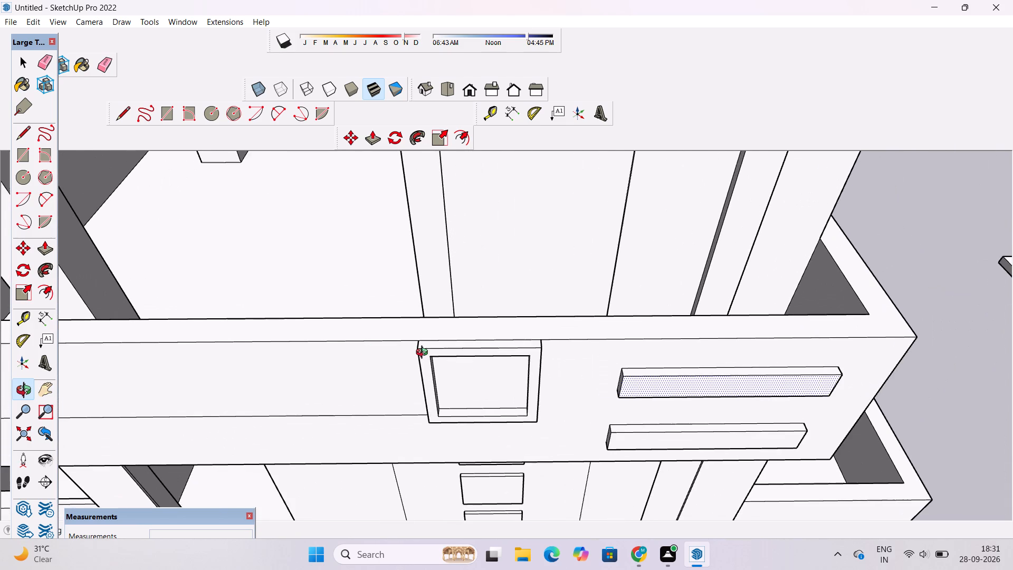
pyautogui.scroll(-3, 424, 354)
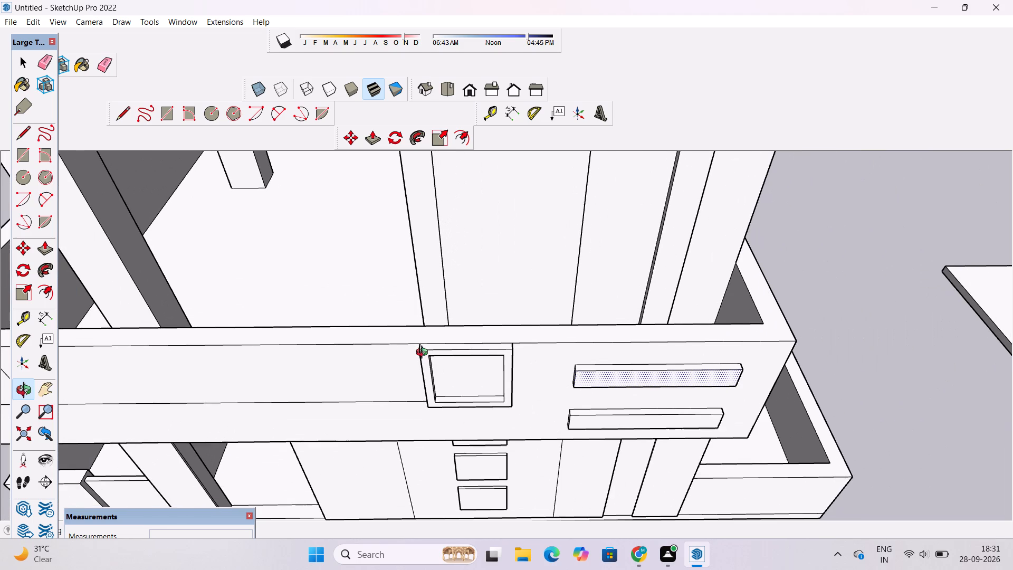
pyautogui.moveTo(417, 394); pyautogui.dragTo(412, 347)
pyautogui.keyDown('shift'); pyautogui.moveTo(412, 346); pyautogui.dragTo(518, 338); pyautogui.keyUp('shift')
pyautogui.scroll(-5, 514, 339)
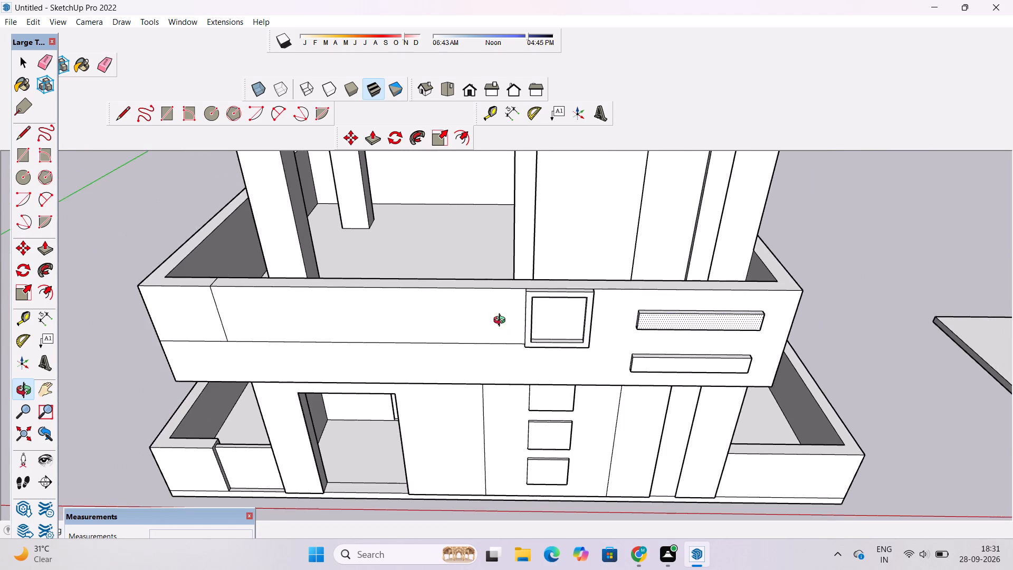
# Draw a line across the top of the front parapet from the raised frame's back corner to the inner edge.
pyautogui.moveTo(502, 321); pyautogui.dragTo(508, 423)
pyautogui.scroll(4, 510, 402)
pyautogui.moveTo(510, 402); pyautogui.dragTo(527, 383)
pyautogui.moveTo(523, 387); pyautogui.dragTo(551, 377)
pyautogui.keyDown('shift'); pyautogui.moveTo(418, 380); pyautogui.dragTo(436, 371); pyautogui.keyUp('shift')
pyautogui.moveTo(436, 371); pyautogui.dragTo(434, 381)
pyautogui.press('l')
pyautogui.scroll(3, 616, 351)
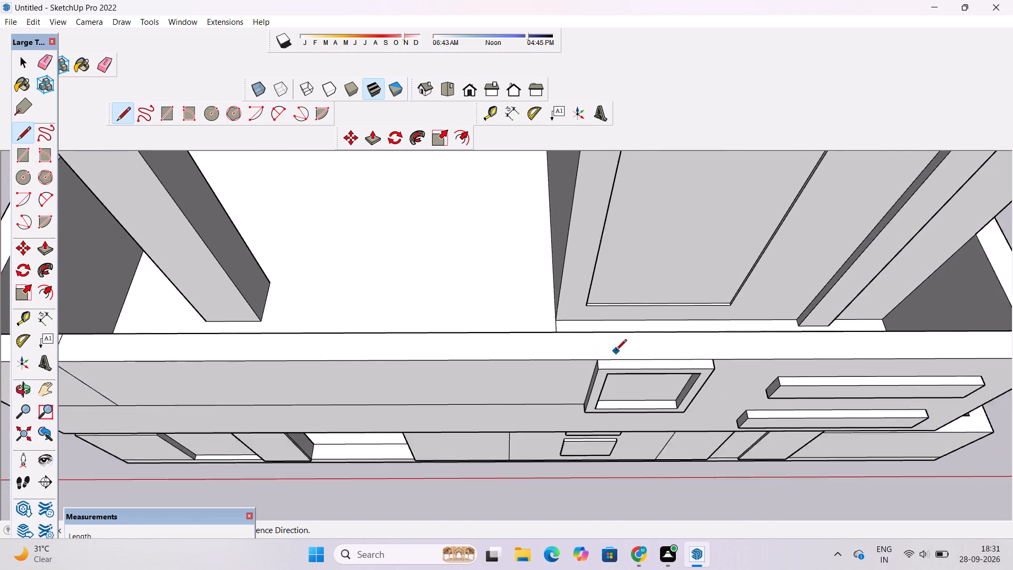
pyautogui.scroll(6, 616, 351)
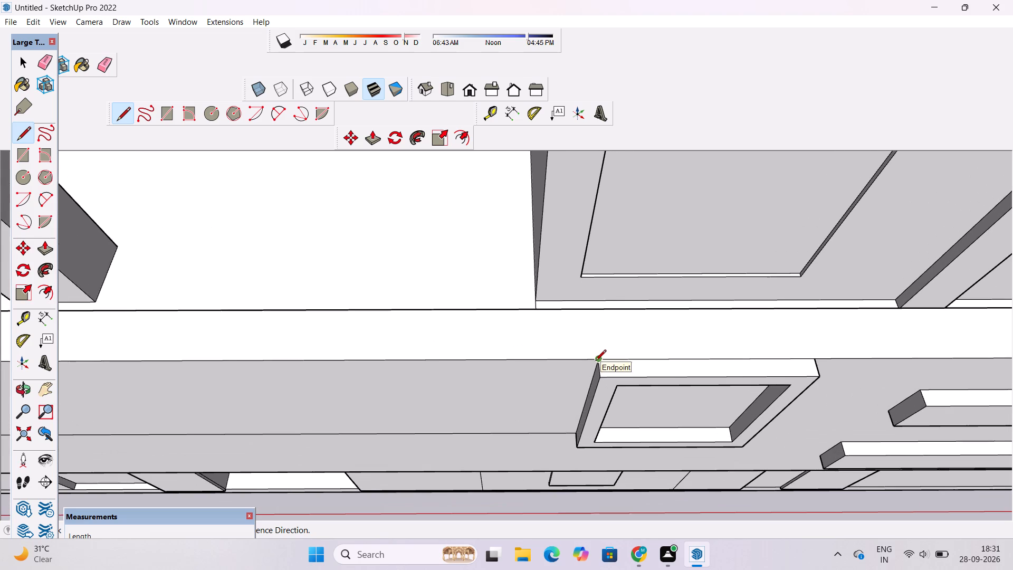
pyautogui.click(595, 362)
pyautogui.click(596, 309)
pyautogui.press('space')
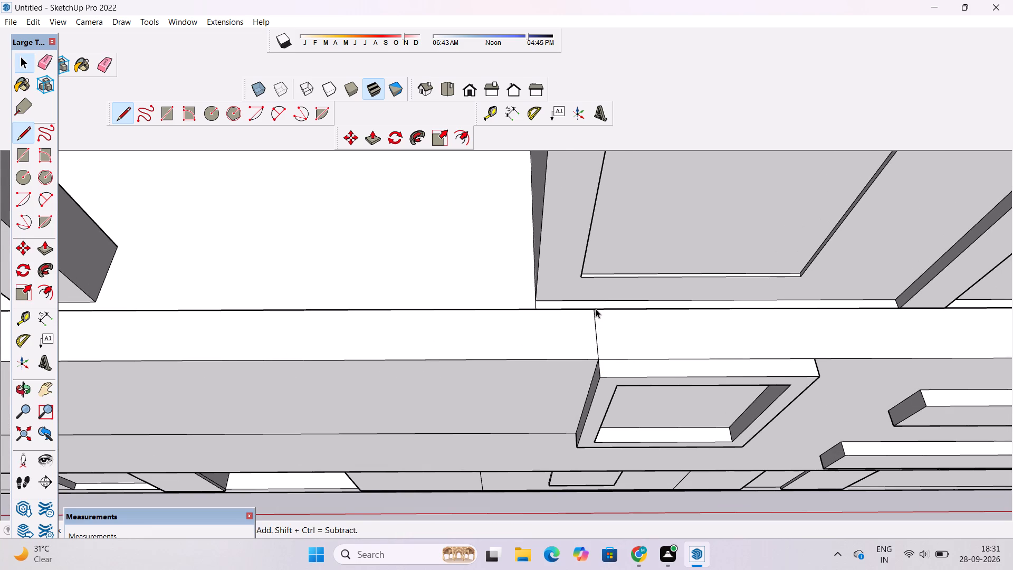
# Draw a line along the middle of the parapet top, from the cross line's midpoint at the frame to the dividing line near the corner.
pyautogui.press('o')
pyautogui.scroll(-3, 611, 326)
pyautogui.keyDown('shift'); pyautogui.moveTo(559, 342); pyautogui.dragTo(595, 327); pyautogui.keyUp('shift')
pyautogui.moveTo(596, 327); pyautogui.dragTo(568, 328)
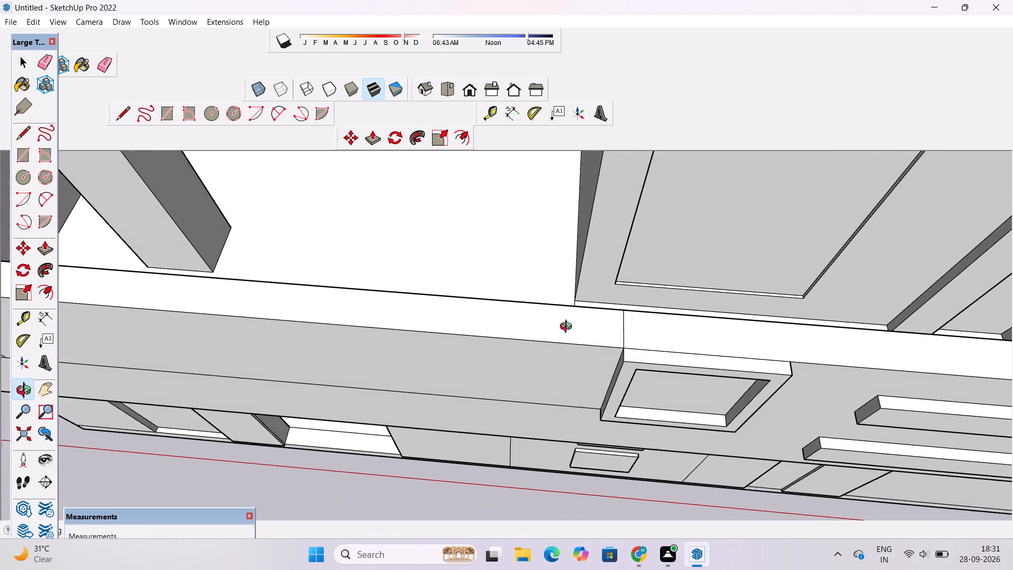
pyautogui.moveTo(568, 328); pyautogui.dragTo(569, 328)
pyautogui.keyDown('shift'); pyautogui.moveTo(555, 329); pyautogui.dragTo(604, 341); pyautogui.keyUp('shift')
pyautogui.scroll(-6, 611, 328)
pyautogui.moveTo(425, 358); pyautogui.dragTo(455, 362)
pyautogui.keyDown('shift'); pyautogui.moveTo(453, 363); pyautogui.dragTo(494, 363); pyautogui.keyUp('shift')
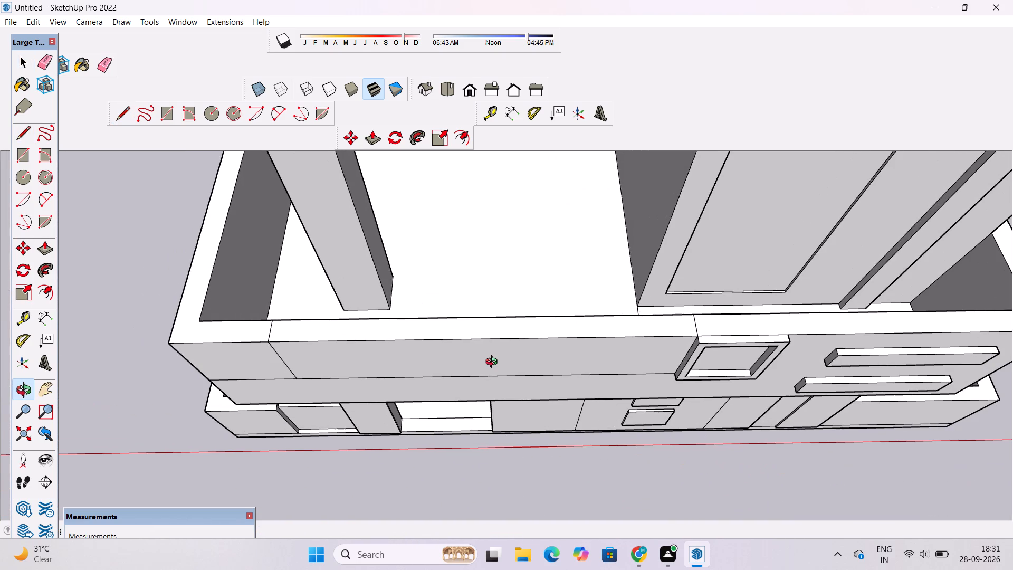
pyautogui.press('l')
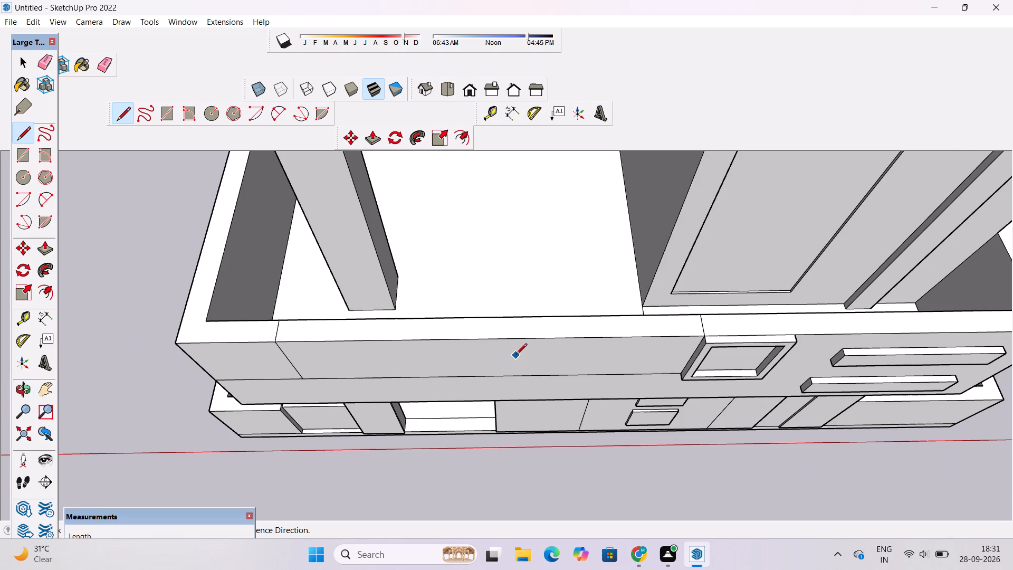
pyautogui.scroll(5, 702, 327)
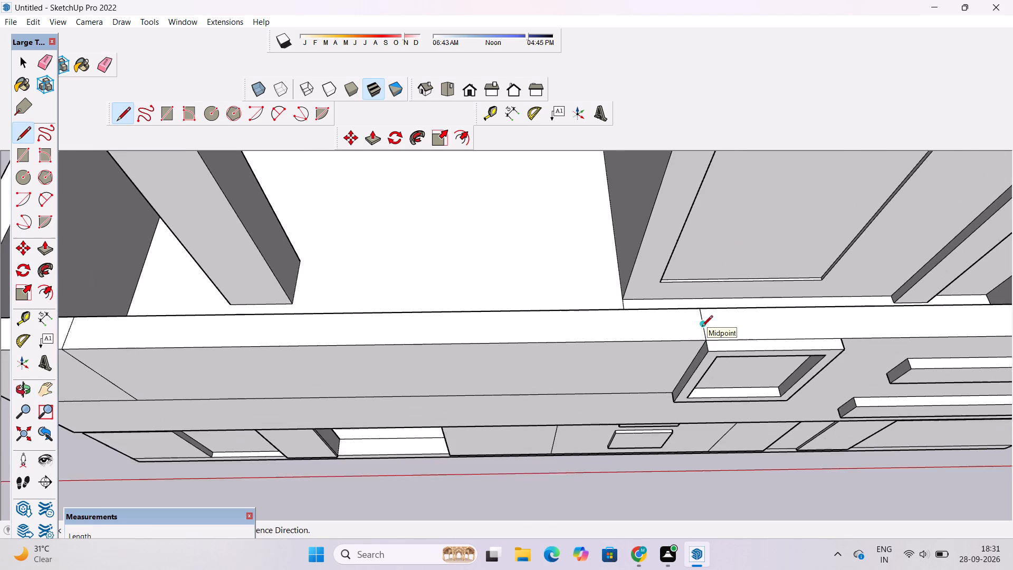
pyautogui.click(702, 327)
pyautogui.scroll(-8, 655, 322)
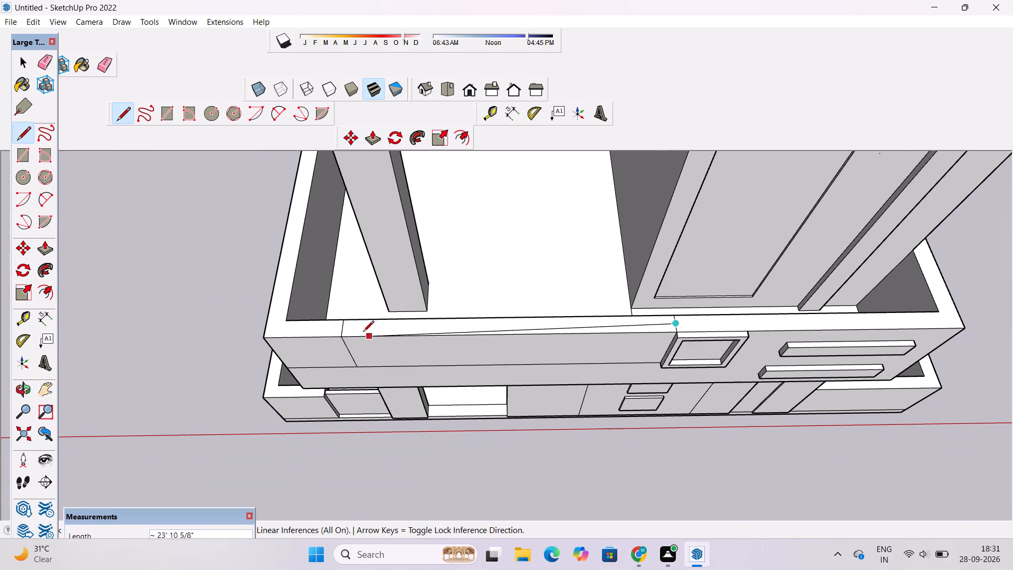
pyautogui.click(340, 328)
pyautogui.press('space')
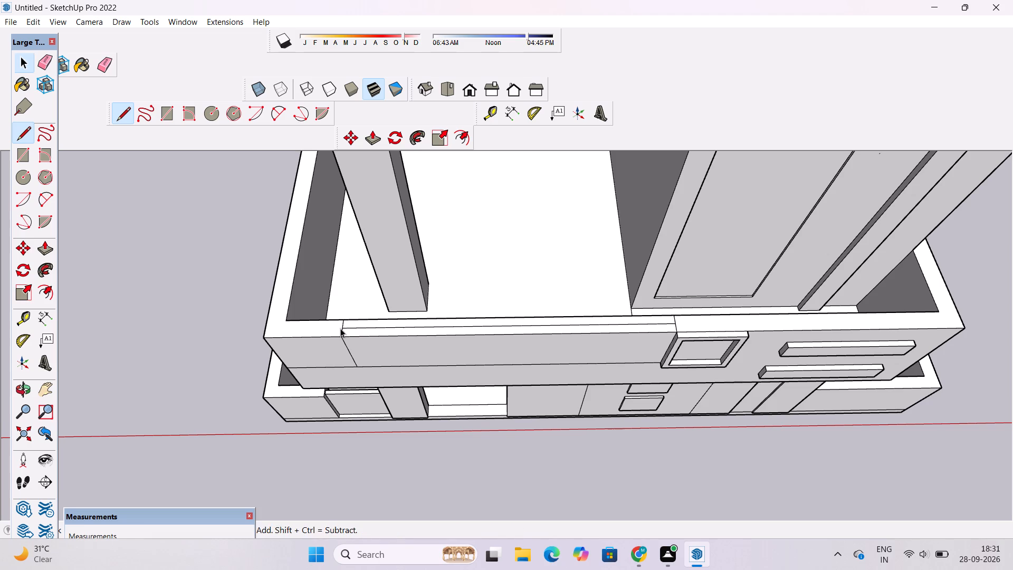
# Push/Pull the upper parapet face between the raised frame and the corner dividing line inward 9", back to the line along the top.
pyautogui.write('o')
pyautogui.moveTo(401, 380); pyautogui.dragTo(410, 365)
pyautogui.keyDown('shift'); pyautogui.moveTo(412, 362); pyautogui.dragTo(416, 388); pyautogui.keyUp('shift')
pyautogui.moveTo(427, 399); pyautogui.dragTo(469, 376)
pyautogui.scroll(2, 478, 367)
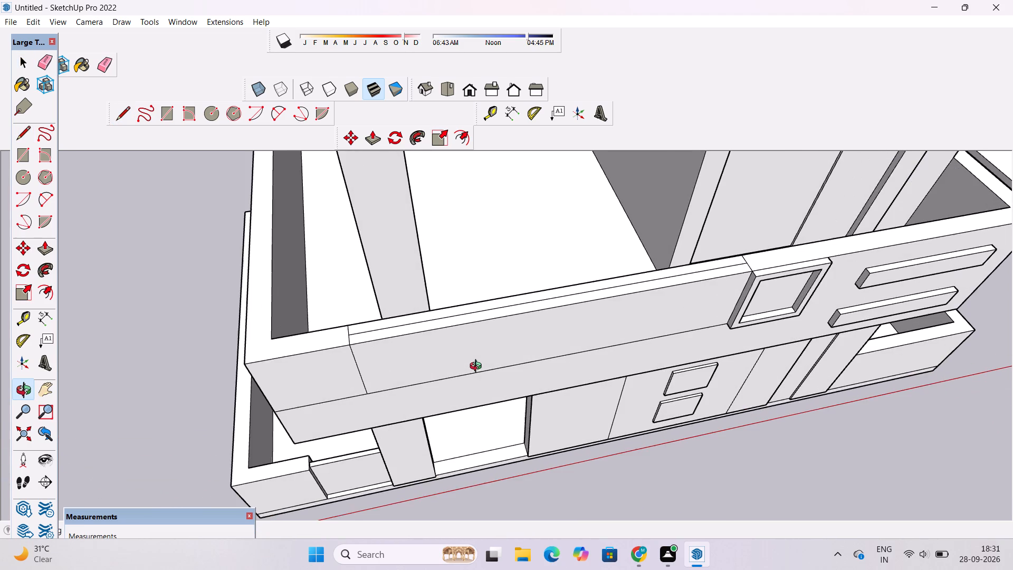
pyautogui.keyDown('shift'); pyautogui.moveTo(478, 367); pyautogui.dragTo(480, 374); pyautogui.keyUp('shift')
pyautogui.moveTo(483, 374); pyautogui.dragTo(483, 360)
pyautogui.keyDown('shift'); pyautogui.moveTo(488, 375); pyautogui.dragTo(479, 311); pyautogui.keyUp('shift')
pyautogui.keyDown('shift'); pyautogui.moveTo(479, 308); pyautogui.dragTo(499, 390); pyautogui.keyUp('shift')
pyautogui.moveTo(375, 383); pyautogui.dragTo(488, 418)
pyautogui.scroll(4, 542, 383)
pyautogui.keyDown('shift'); pyautogui.moveTo(580, 366); pyautogui.dragTo(440, 391); pyautogui.keyUp('shift')
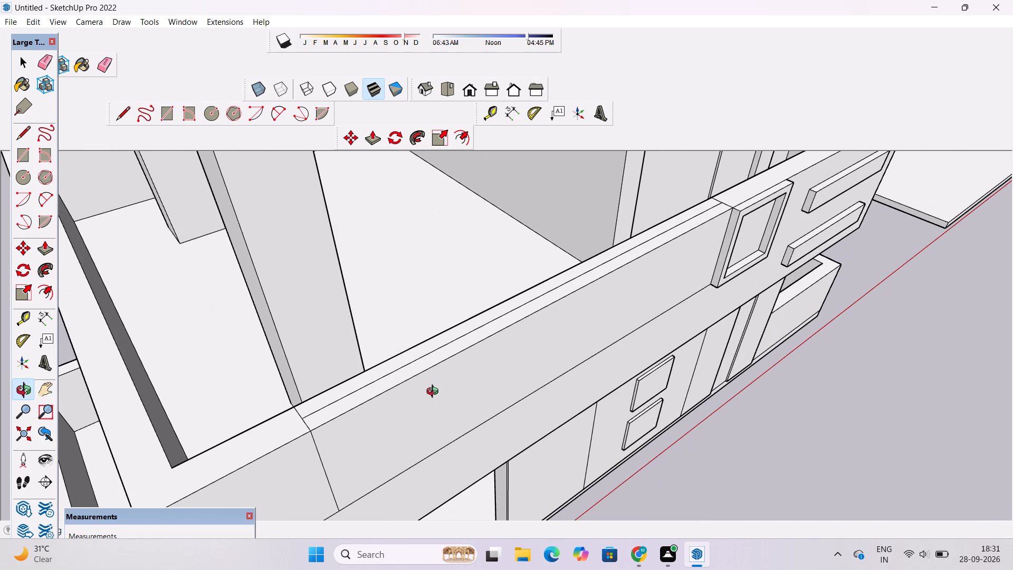
pyautogui.press('p')
pyautogui.click(435, 394)
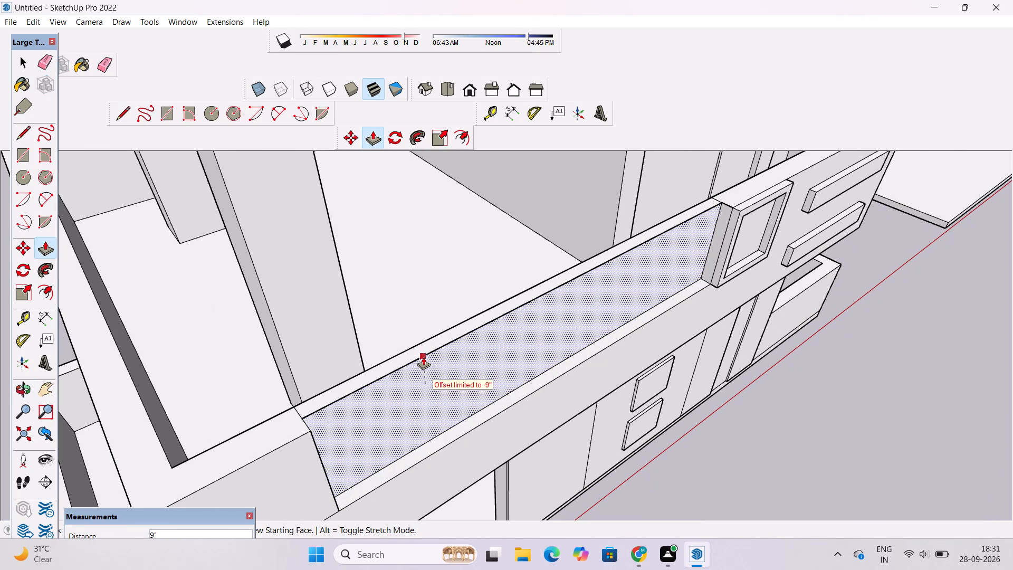
pyautogui.click(423, 357)
# Examine the recessed parapet panel beside the raised frame from several angles.
pyautogui.press('o')
pyautogui.moveTo(514, 421); pyautogui.dragTo(486, 378)
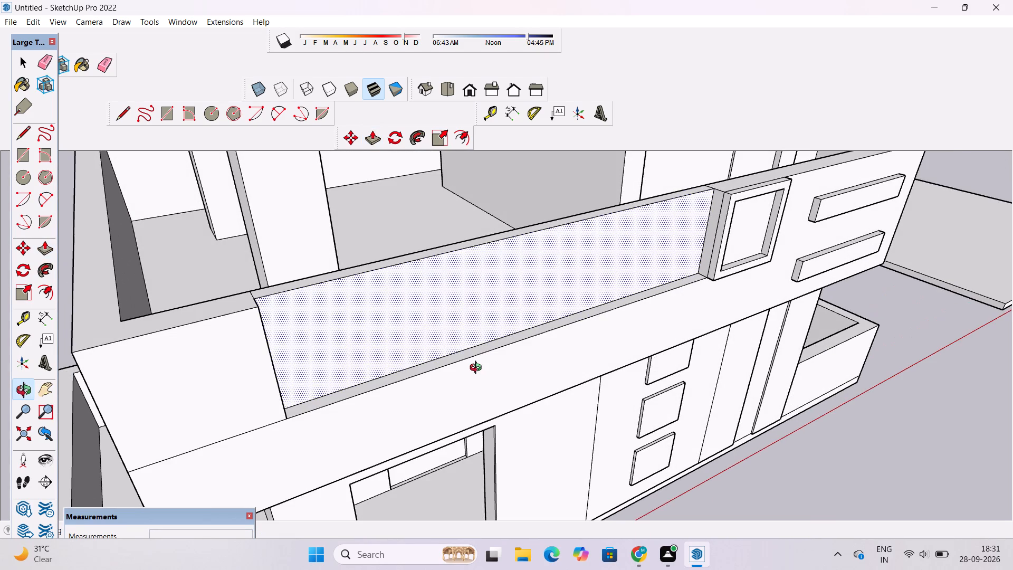
pyautogui.moveTo(508, 383); pyautogui.dragTo(310, 430)
pyautogui.moveTo(302, 429); pyautogui.dragTo(391, 423)
pyautogui.moveTo(391, 423); pyautogui.dragTo(414, 462)
pyautogui.moveTo(413, 458); pyautogui.dragTo(528, 413)
pyautogui.keyDown('shift'); pyautogui.moveTo(595, 351); pyautogui.dragTo(469, 445); pyautogui.keyUp('shift')
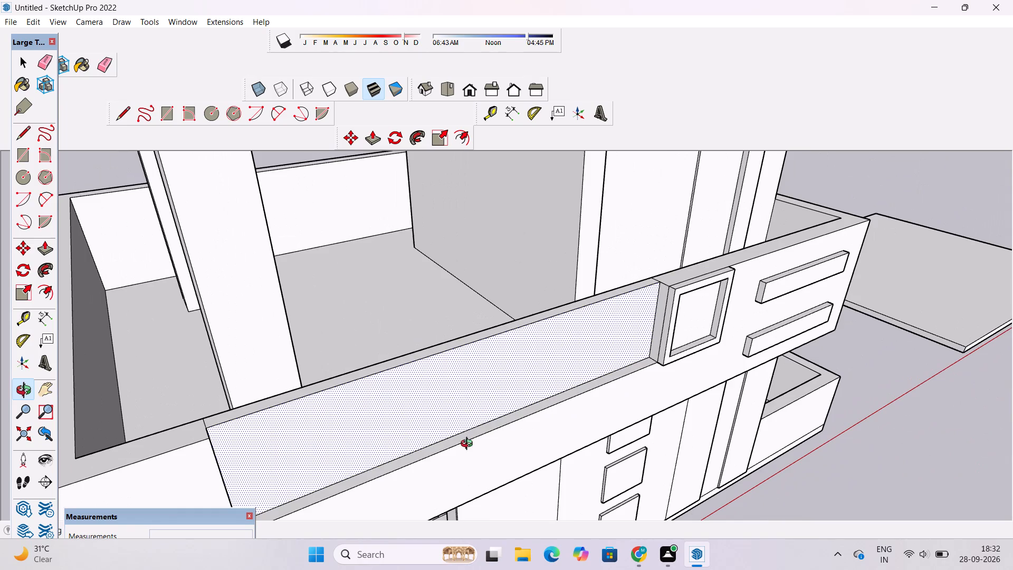
# Erase the edge between the top of the raised square frame and the top of the parapet.
pyautogui.scroll(5, 645, 310)
pyautogui.keyDown('shift'); pyautogui.moveTo(714, 308); pyautogui.dragTo(682, 312); pyautogui.keyUp('shift')
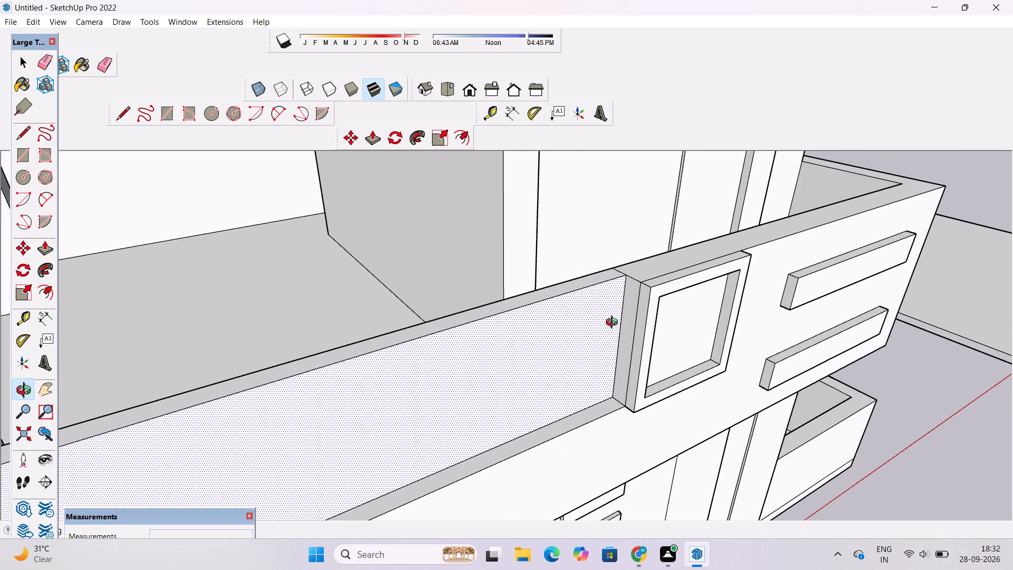
pyautogui.keyDown('shift'); pyautogui.click(647, 298); pyautogui.keyUp('shift')
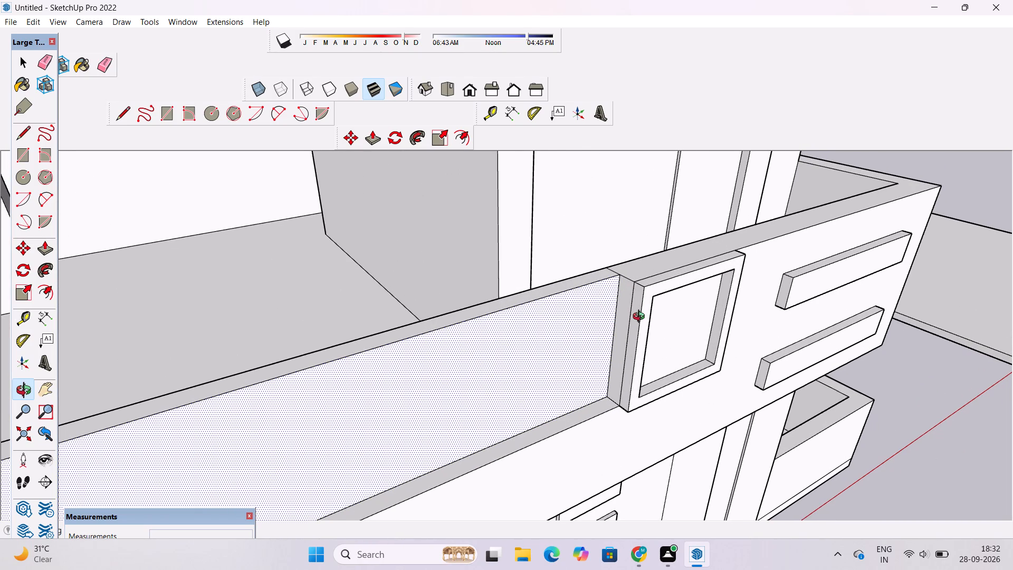
pyautogui.scroll(3, 648, 329)
pyautogui.press('e')
pyautogui.scroll(3, 648, 329)
pyautogui.moveTo(618, 301); pyautogui.dragTo(612, 311)
pyautogui.scroll(3, 694, 228)
pyautogui.click(708, 210)
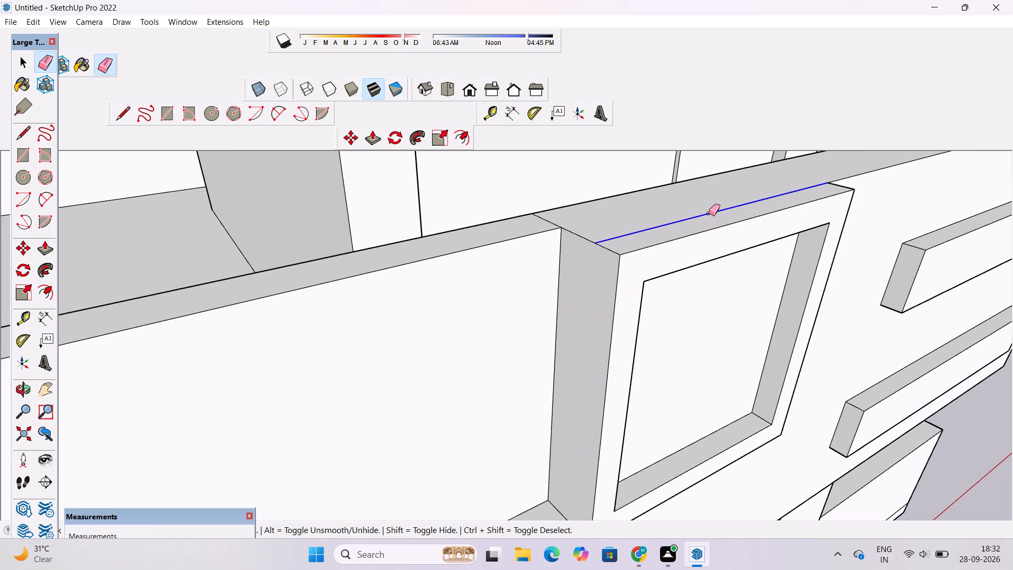
# Examine the recessed parapet panel, raised frame and strips on the house front from both sides, below and above.
pyautogui.press('o')
pyautogui.moveTo(801, 420); pyautogui.dragTo(756, 291)
pyautogui.moveTo(676, 383); pyautogui.dragTo(645, 301)
pyautogui.scroll(-5, 642, 309)
pyautogui.moveTo(726, 298); pyautogui.dragTo(633, 362)
pyautogui.scroll(-7, 582, 350)
pyautogui.moveTo(653, 309); pyautogui.dragTo(529, 362)
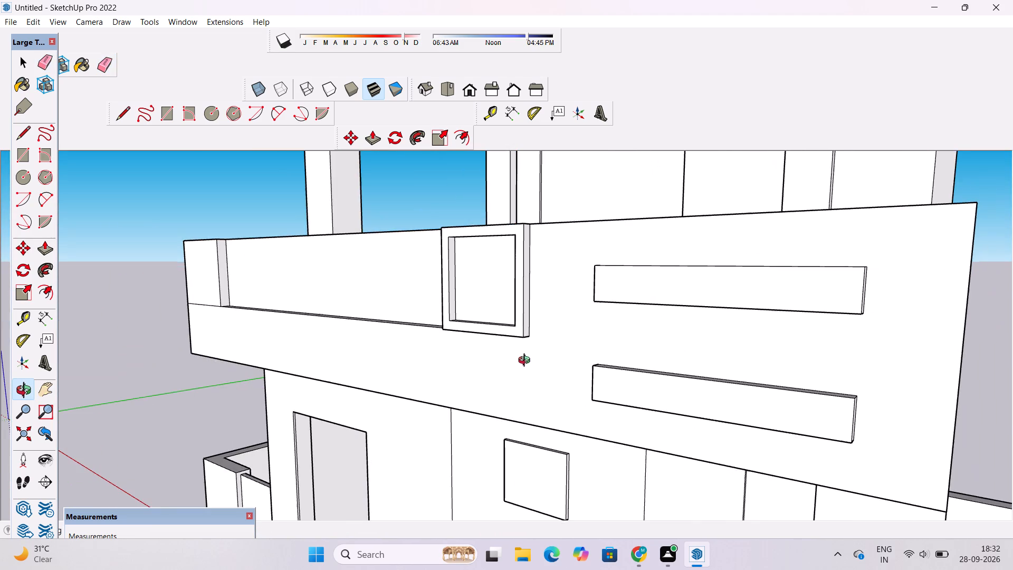
pyautogui.keyDown('shift'); pyautogui.moveTo(511, 327); pyautogui.dragTo(598, 365); pyautogui.keyUp('shift')
pyautogui.moveTo(509, 326); pyautogui.dragTo(683, 331)
pyautogui.scroll(-6, 684, 330)
pyautogui.moveTo(541, 313); pyautogui.dragTo(602, 336)
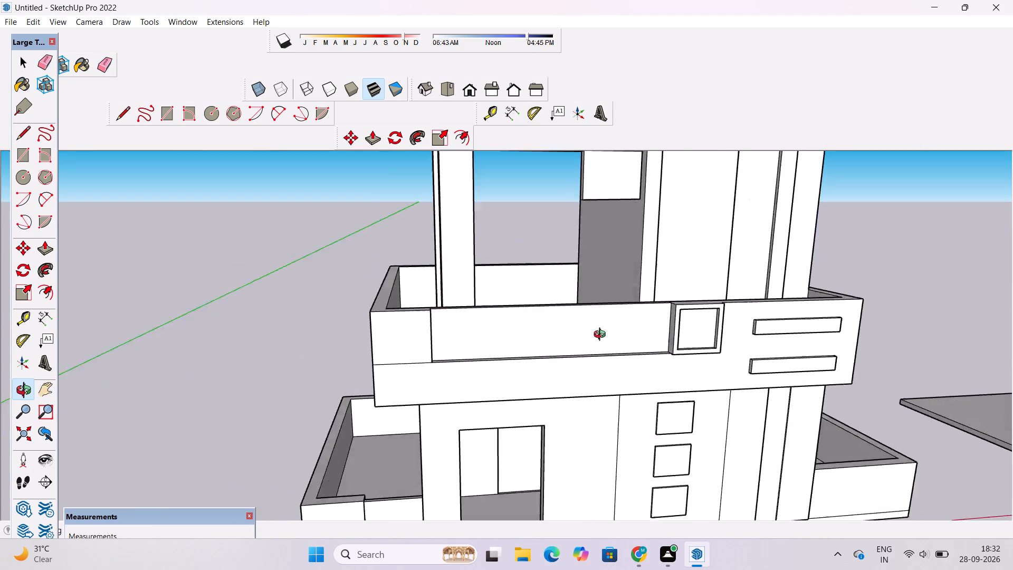
pyautogui.moveTo(602, 336); pyautogui.dragTo(649, 322)
pyautogui.moveTo(647, 339); pyautogui.dragTo(540, 374)
pyautogui.keyDown('shift'); pyautogui.moveTo(485, 369); pyautogui.dragTo(566, 342); pyautogui.keyUp('shift')
pyautogui.moveTo(615, 311); pyautogui.dragTo(610, 321)
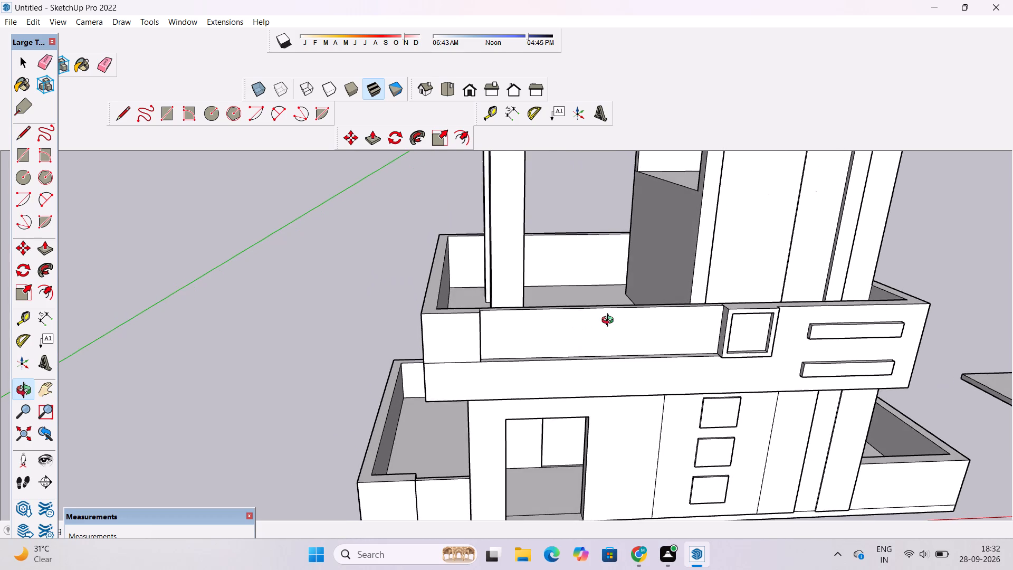
# Examine the recessed parapet panel and the rest of the house front from several angles and distances.
pyautogui.moveTo(610, 321); pyautogui.dragTo(607, 324)
pyautogui.keyDown('shift'); pyautogui.moveTo(601, 326); pyautogui.dragTo(528, 312); pyautogui.keyUp('shift')
pyautogui.scroll(-6, 525, 300)
pyautogui.moveTo(524, 316); pyautogui.dragTo(524, 332)
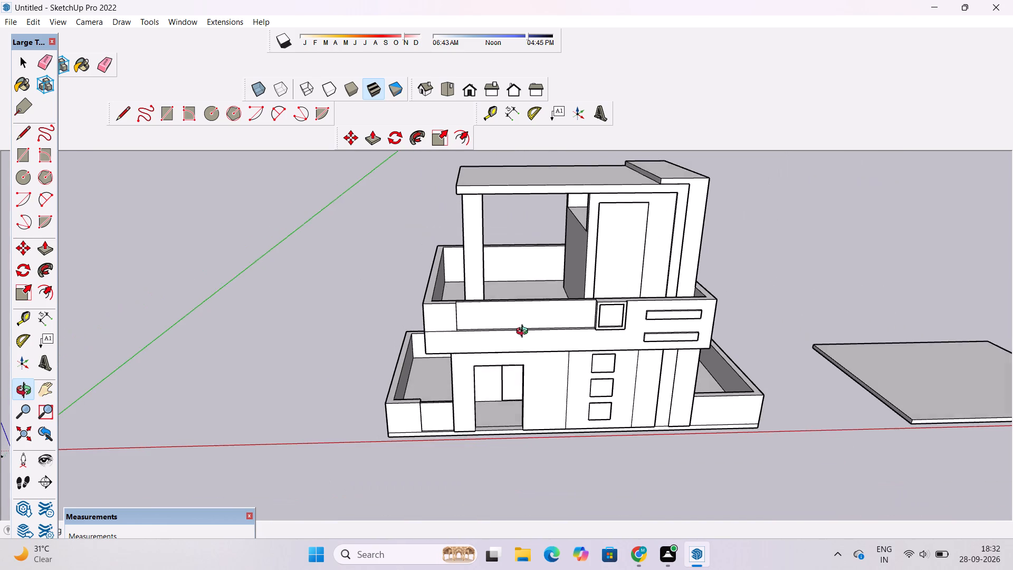
pyautogui.moveTo(524, 332); pyautogui.dragTo(525, 338)
pyautogui.scroll(1, 525, 338)
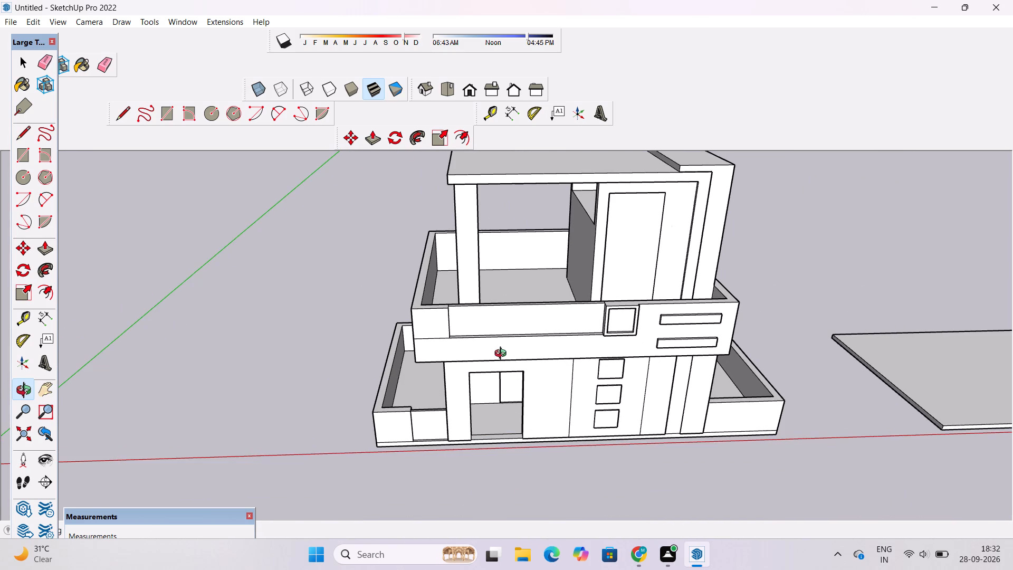
pyautogui.moveTo(499, 364); pyautogui.dragTo(495, 349)
pyautogui.moveTo(495, 349); pyautogui.dragTo(500, 366)
pyautogui.moveTo(500, 375); pyautogui.dragTo(528, 412)
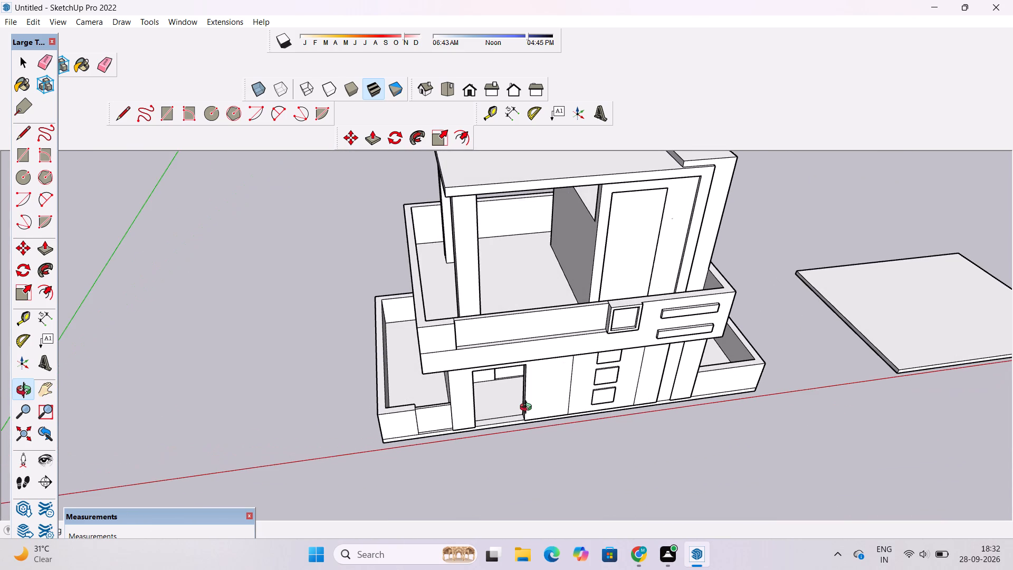
pyautogui.scroll(1, 528, 401)
pyautogui.keyDown('shift'); pyautogui.moveTo(528, 401); pyautogui.dragTo(535, 385); pyautogui.keyUp('shift')
pyautogui.moveTo(536, 390); pyautogui.dragTo(556, 317)
pyautogui.keyDown('shift'); pyautogui.moveTo(555, 326); pyautogui.dragTo(553, 353); pyautogui.keyUp('shift')
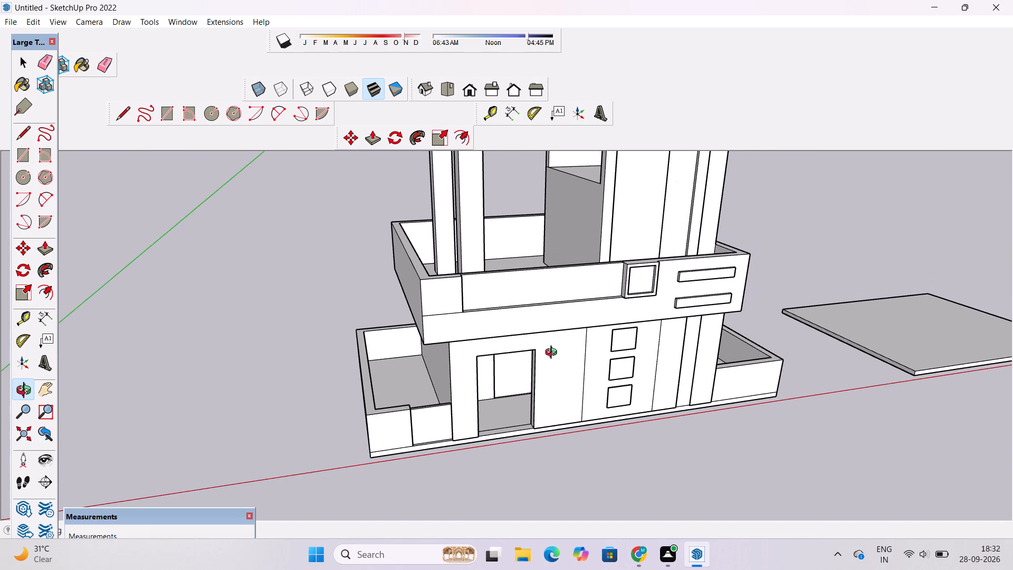
pyautogui.scroll(1, 553, 354)
pyautogui.keyDown('shift'); pyautogui.moveTo(553, 354); pyautogui.dragTo(553, 383); pyautogui.keyUp('shift')
pyautogui.moveTo(551, 387); pyautogui.dragTo(551, 376)
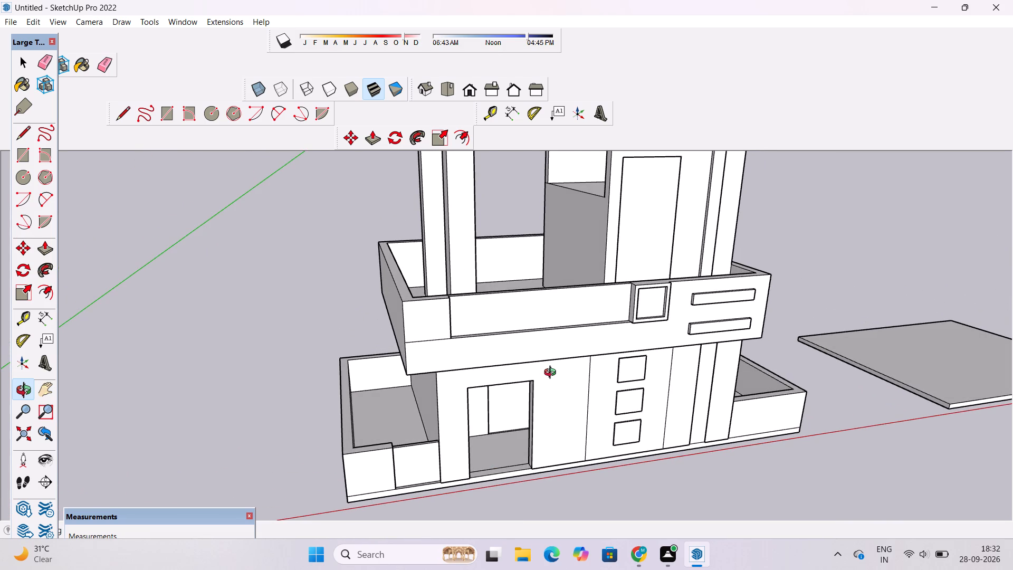
pyautogui.keyDown('shift'); pyautogui.moveTo(552, 374); pyautogui.dragTo(555, 384); pyautogui.keyUp('shift')
pyautogui.click(555, 387)
pyautogui.keyDown('shift'); pyautogui.moveTo(555, 384); pyautogui.dragTo(557, 397); pyautogui.keyUp('shift')
pyautogui.moveTo(557, 398); pyautogui.dragTo(567, 389)
pyautogui.keyDown('shift'); pyautogui.moveTo(567, 386); pyautogui.dragTo(568, 397); pyautogui.keyUp('shift')
pyautogui.scroll(2, 567, 394)
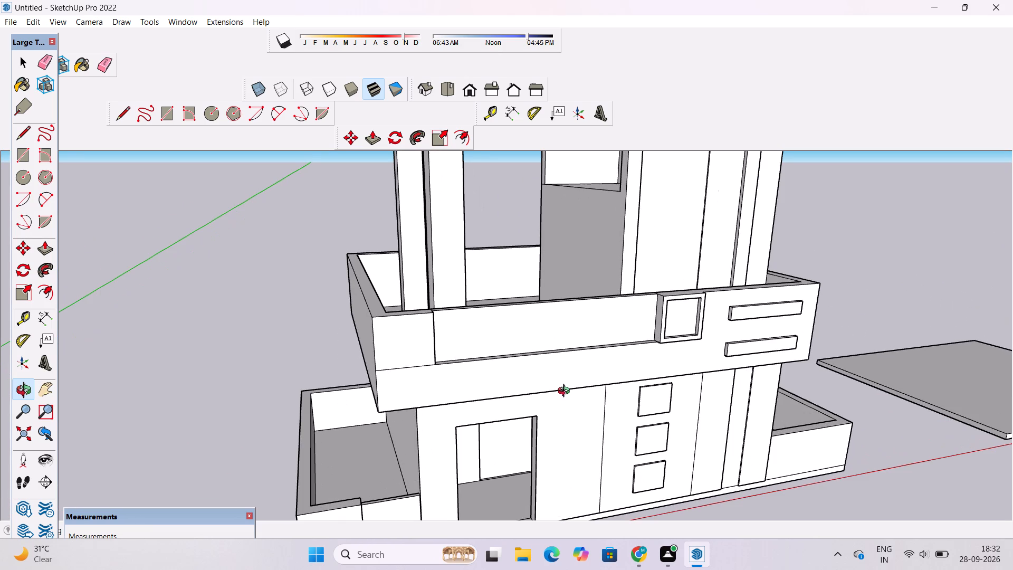
pyautogui.keyDown('shift'); pyautogui.moveTo(566, 392); pyautogui.dragTo(559, 404); pyautogui.keyUp('shift')
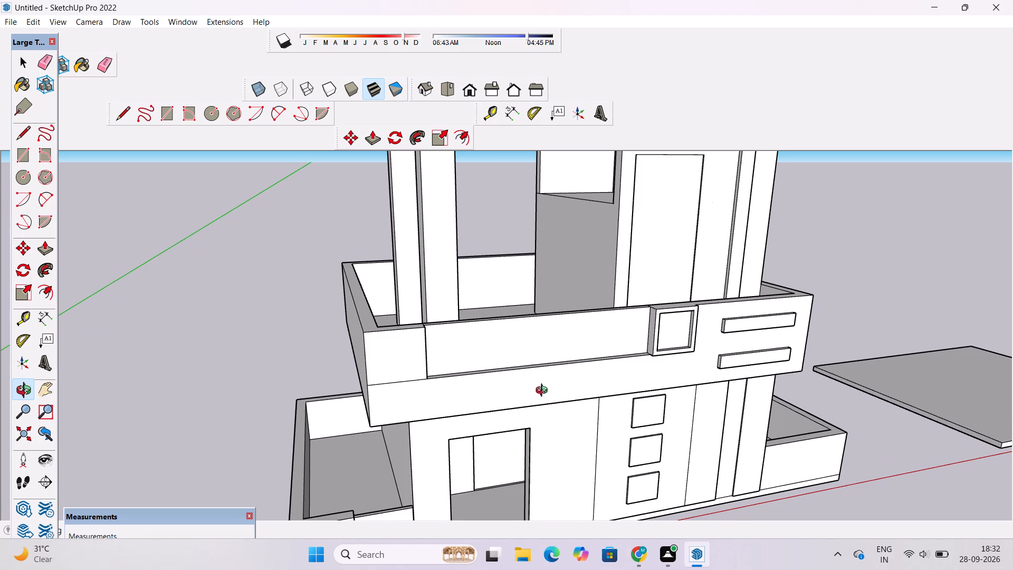
pyautogui.keyDown('shift'); pyautogui.moveTo(544, 392); pyautogui.dragTo(528, 397); pyautogui.keyUp('shift')
pyautogui.keyDown('shift'); pyautogui.moveTo(514, 385); pyautogui.dragTo(503, 391); pyautogui.keyUp('shift')
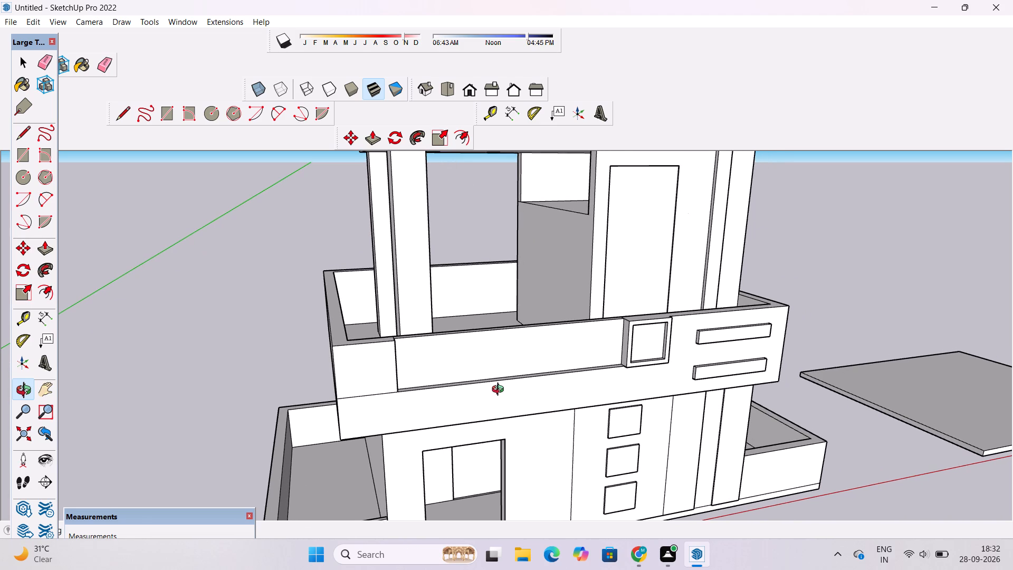
pyautogui.scroll(1, 498, 387)
pyautogui.keyDown('shift'); pyautogui.moveTo(498, 387); pyautogui.dragTo(481, 392); pyautogui.keyUp('shift')
pyautogui.keyDown('shift'); pyautogui.moveTo(474, 388); pyautogui.dragTo(443, 400); pyautogui.keyUp('shift')
pyautogui.keyDown('shift'); pyautogui.moveTo(441, 389); pyautogui.dragTo(427, 394); pyautogui.keyUp('shift')
pyautogui.keyDown('shift'); pyautogui.moveTo(425, 394); pyautogui.dragTo(410, 383); pyautogui.keyUp('shift')
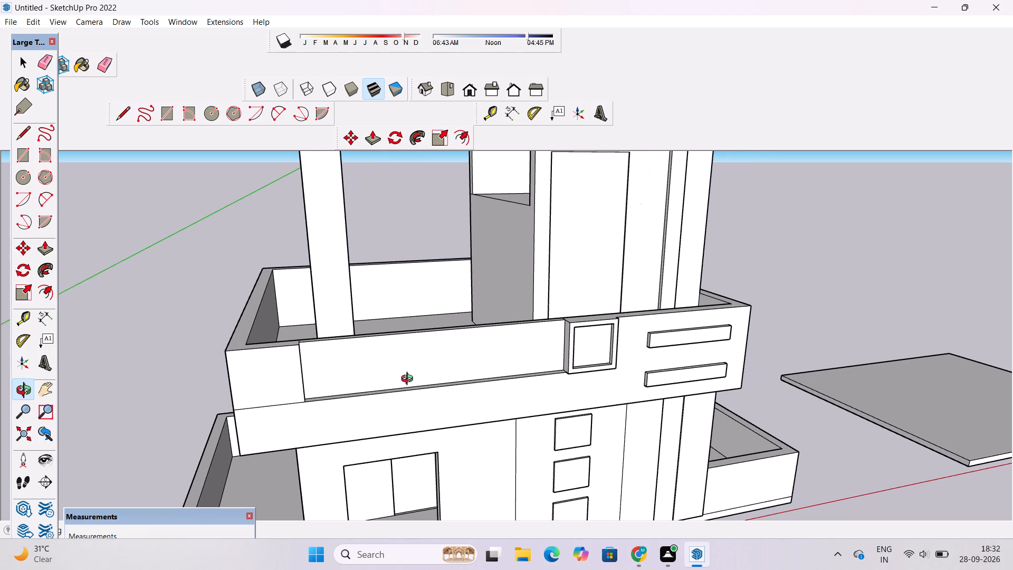
pyautogui.scroll(-1, 409, 380)
pyautogui.click(409, 380)
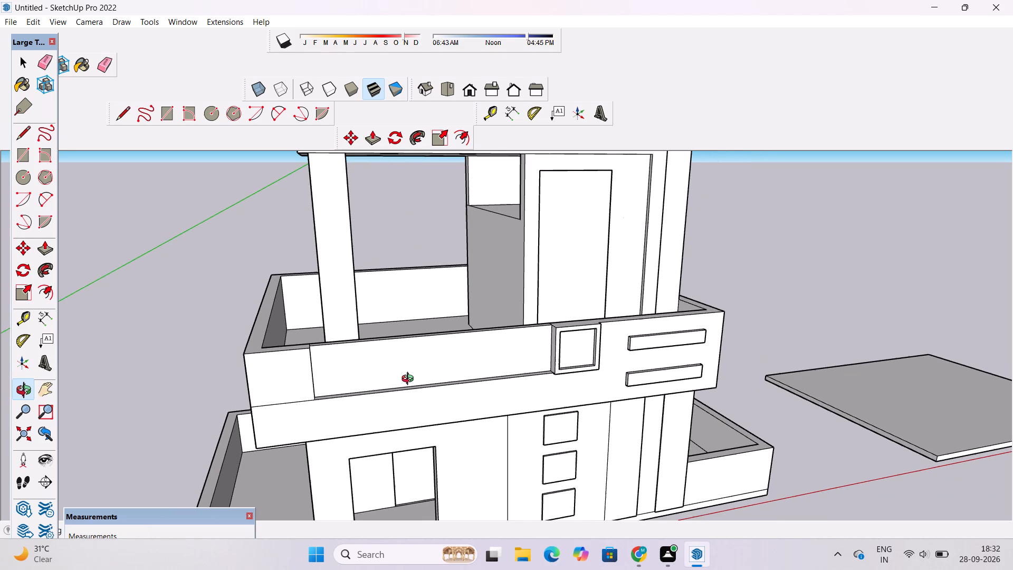
pyautogui.keyDown('shift'); pyautogui.moveTo(415, 378); pyautogui.dragTo(380, 378); pyautogui.keyUp('shift')
pyautogui.moveTo(385, 376); pyautogui.dragTo(384, 386)
pyautogui.moveTo(386, 383); pyautogui.dragTo(383, 391)
pyautogui.keyDown('shift'); pyautogui.click(383, 391); pyautogui.keyUp('shift')
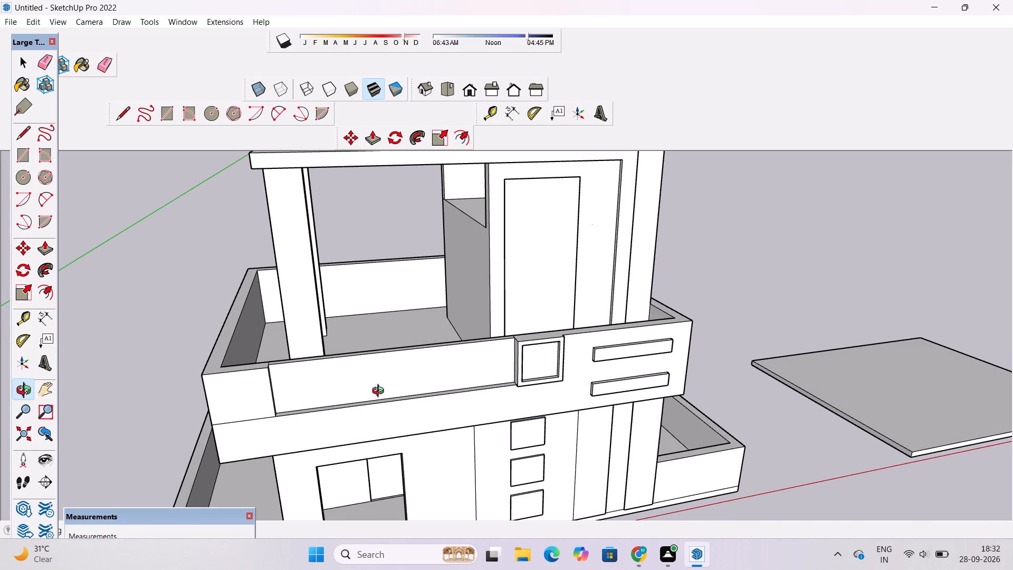
pyautogui.keyDown('shift'); pyautogui.moveTo(380, 389); pyautogui.dragTo(350, 393); pyautogui.keyUp('shift')
pyautogui.scroll(-2, 350, 393)
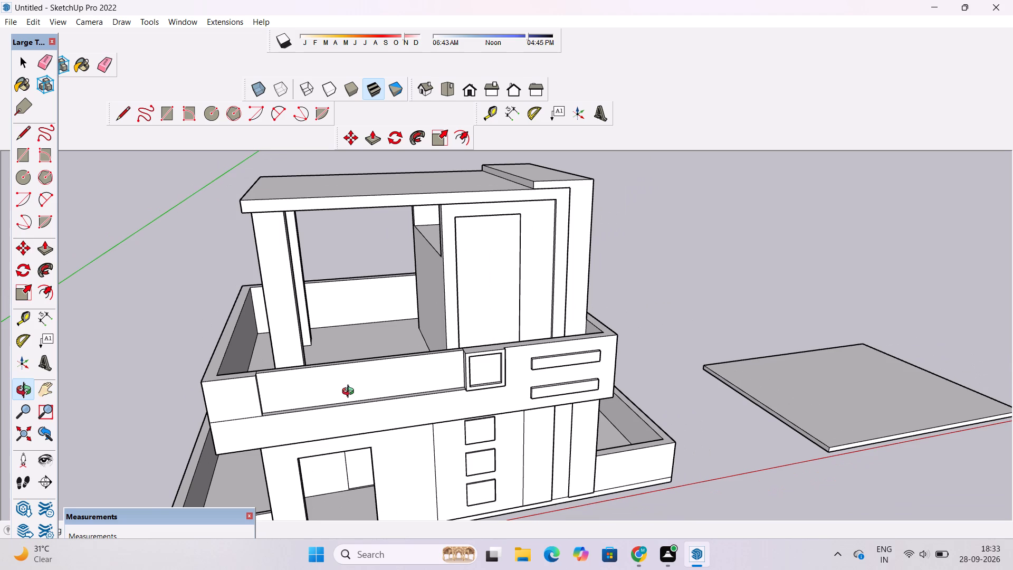
pyautogui.scroll(-3, 350, 393)
pyautogui.moveTo(399, 377); pyautogui.dragTo(399, 379)
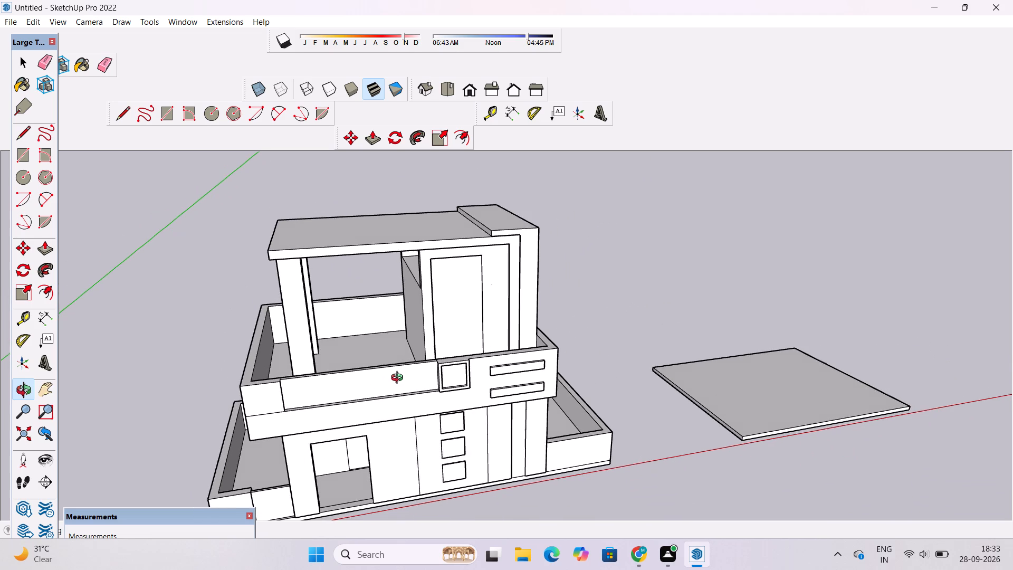
pyautogui.moveTo(399, 379); pyautogui.dragTo(393, 433)
pyautogui.moveTo(393, 433); pyautogui.dragTo(389, 381)
pyautogui.moveTo(459, 413); pyautogui.dragTo(429, 388)
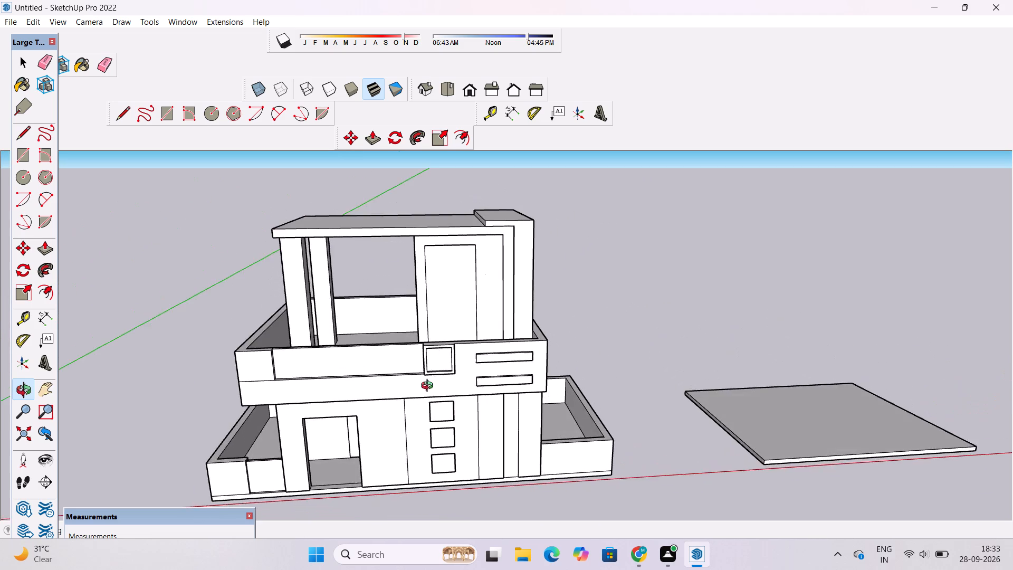
pyautogui.keyDown('shift'); pyautogui.moveTo(429, 387); pyautogui.dragTo(471, 415); pyautogui.keyUp('shift')
pyautogui.moveTo(472, 417); pyautogui.dragTo(451, 402)
pyautogui.keyDown('shift'); pyautogui.moveTo(447, 396); pyautogui.dragTo(474, 429); pyautogui.keyUp('shift')
pyautogui.scroll(2, 454, 433)
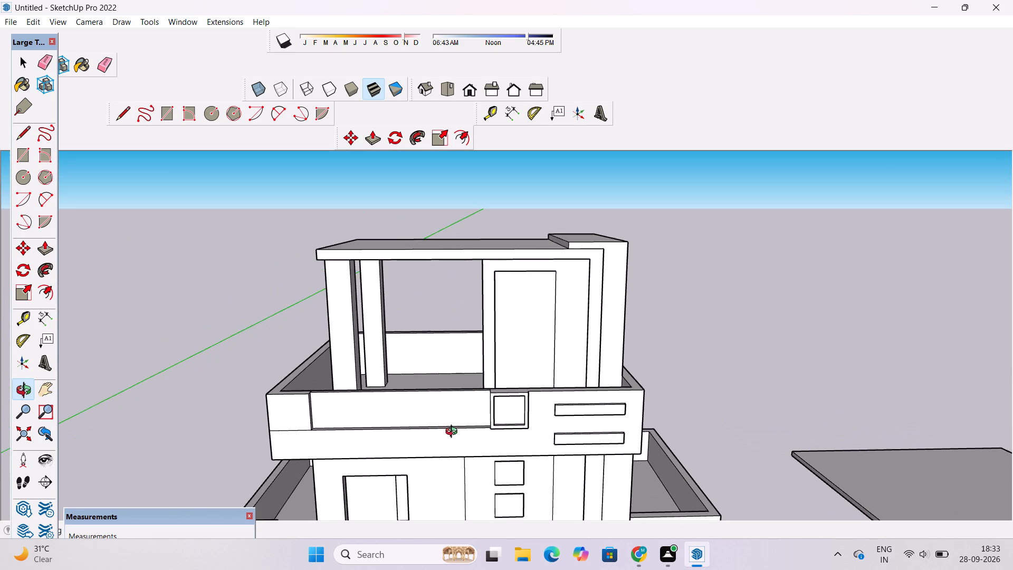
pyautogui.scroll(-2, 454, 432)
pyautogui.moveTo(452, 435); pyautogui.dragTo(443, 410)
pyautogui.keyDown('shift'); pyautogui.moveTo(443, 408); pyautogui.dragTo(473, 434); pyautogui.keyUp('shift')
pyautogui.moveTo(471, 440); pyautogui.dragTo(471, 432)
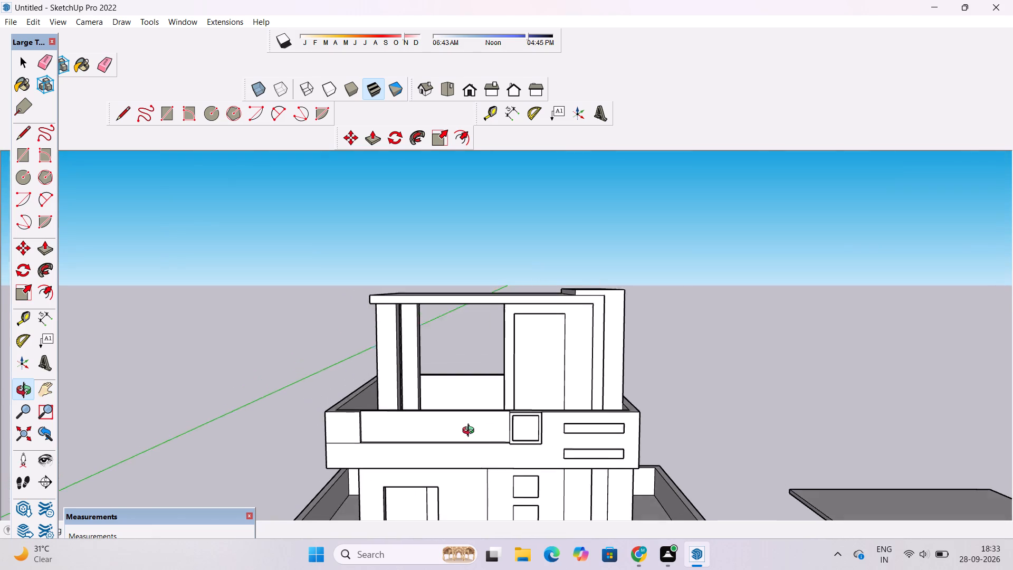
pyautogui.moveTo(471, 432); pyautogui.dragTo(471, 425)
pyautogui.scroll(4, 464, 424)
pyautogui.scroll(-4, 464, 424)
pyautogui.moveTo(474, 420); pyautogui.dragTo(504, 497)
pyautogui.scroll(4, 495, 484)
pyautogui.scroll(-4, 492, 471)
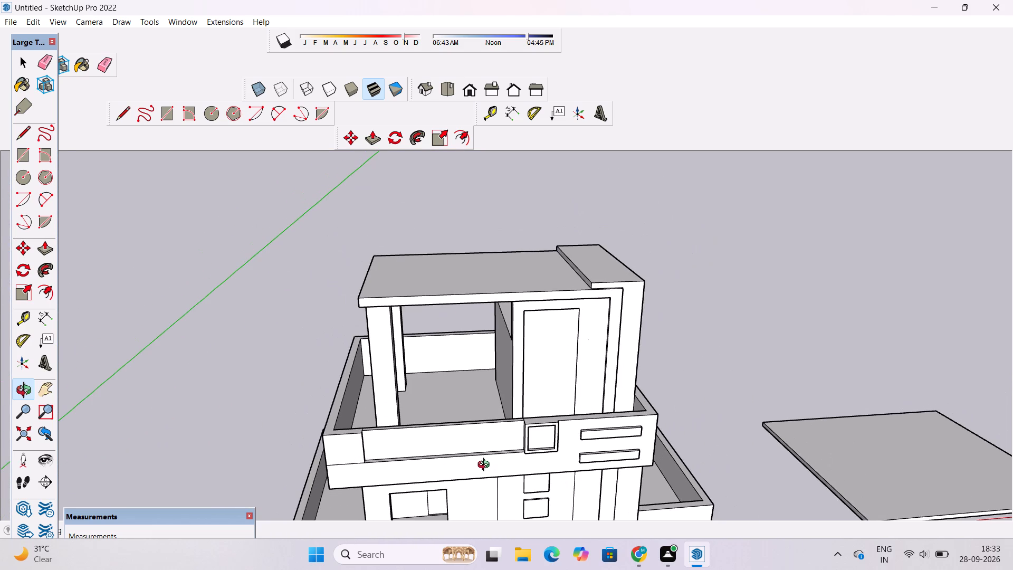
pyautogui.moveTo(480, 449); pyautogui.dragTo(505, 467)
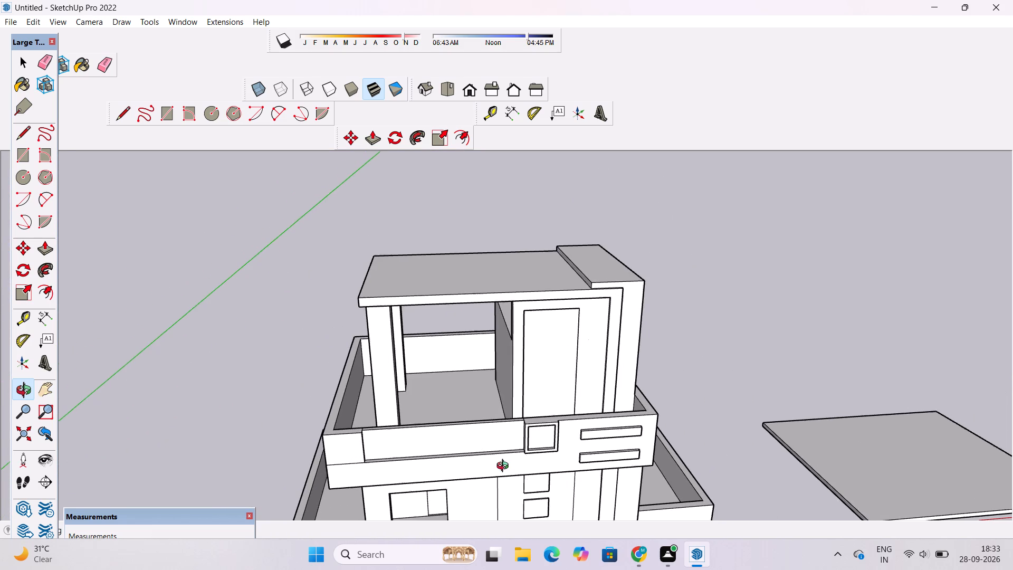
# Push/Pull the recessed parapet panel inward 9" through the wall to open the parapet between the raised frame and the corner.
pyautogui.moveTo(505, 467); pyautogui.dragTo(629, 566)
pyautogui.keyDown('shift'); pyautogui.moveTo(559, 499); pyautogui.dragTo(546, 434); pyautogui.keyUp('shift')
pyautogui.scroll(9, 542, 409)
pyautogui.moveTo(534, 408); pyautogui.dragTo(540, 414)
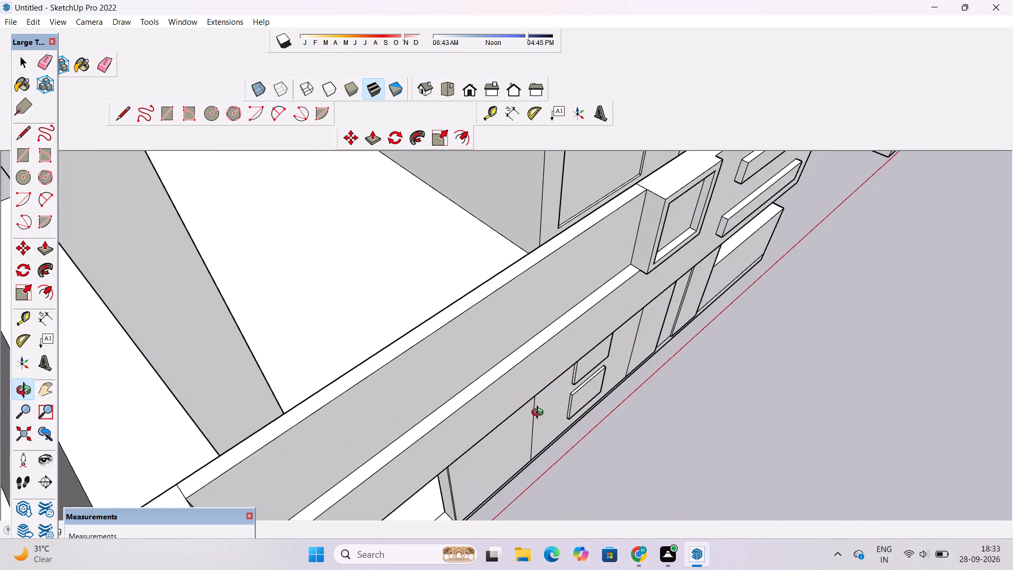
pyautogui.moveTo(540, 414); pyautogui.dragTo(556, 428)
pyautogui.keyDown('shift'); pyautogui.moveTo(556, 428); pyautogui.dragTo(556, 420); pyautogui.keyUp('shift')
pyautogui.press('p')
pyautogui.scroll(-2, 515, 366)
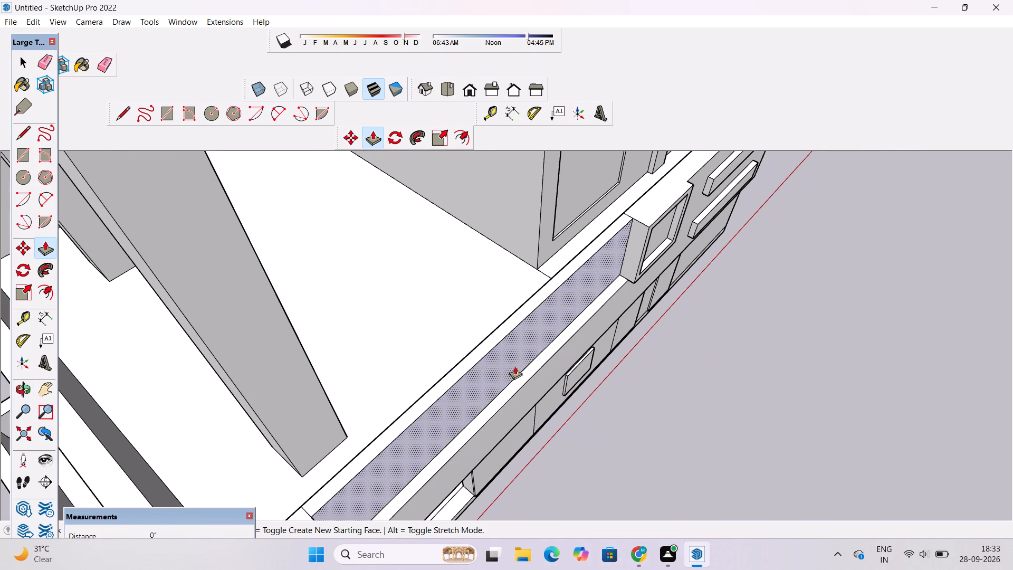
pyautogui.click(487, 369)
pyautogui.click(446, 377)
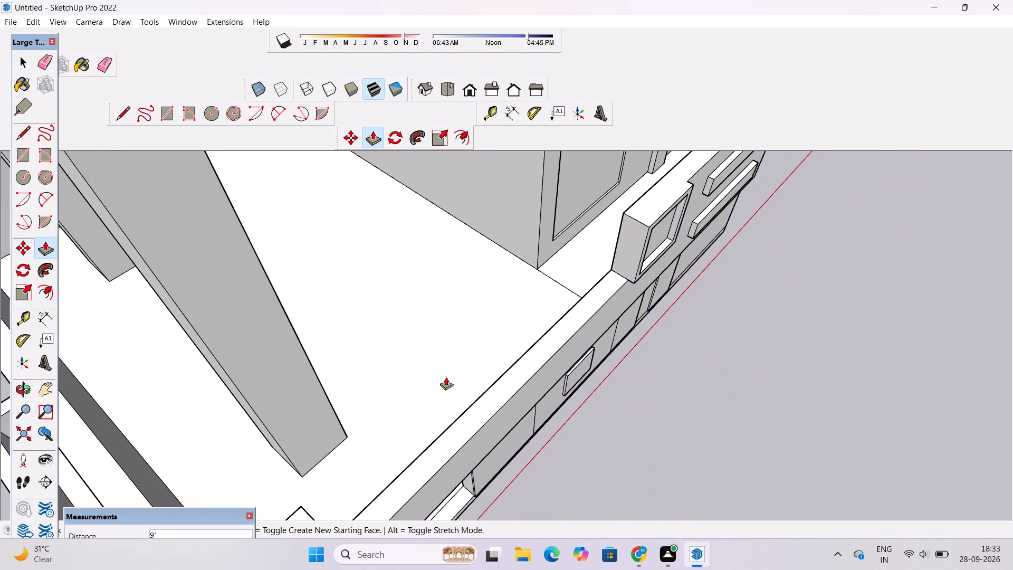
# Examine the opening in the balcony parapet and the whole house front from the front, above and below.
pyautogui.press('o')
pyautogui.moveTo(601, 424); pyautogui.dragTo(450, 331)
pyautogui.scroll(-6, 436, 325)
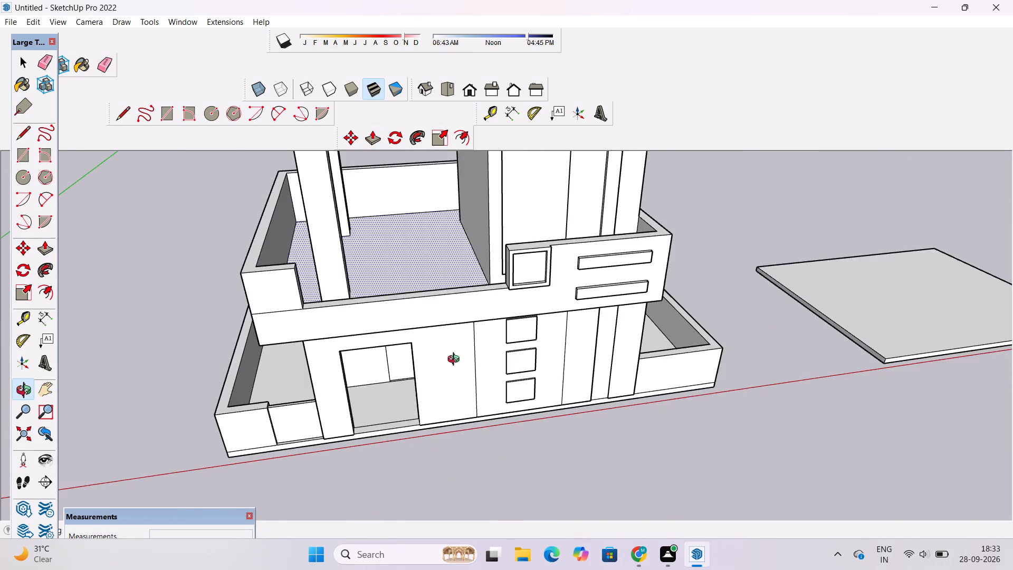
pyautogui.moveTo(456, 360); pyautogui.dragTo(432, 333)
pyautogui.keyDown('shift'); pyautogui.moveTo(429, 325); pyautogui.dragTo(470, 354); pyautogui.keyUp('shift')
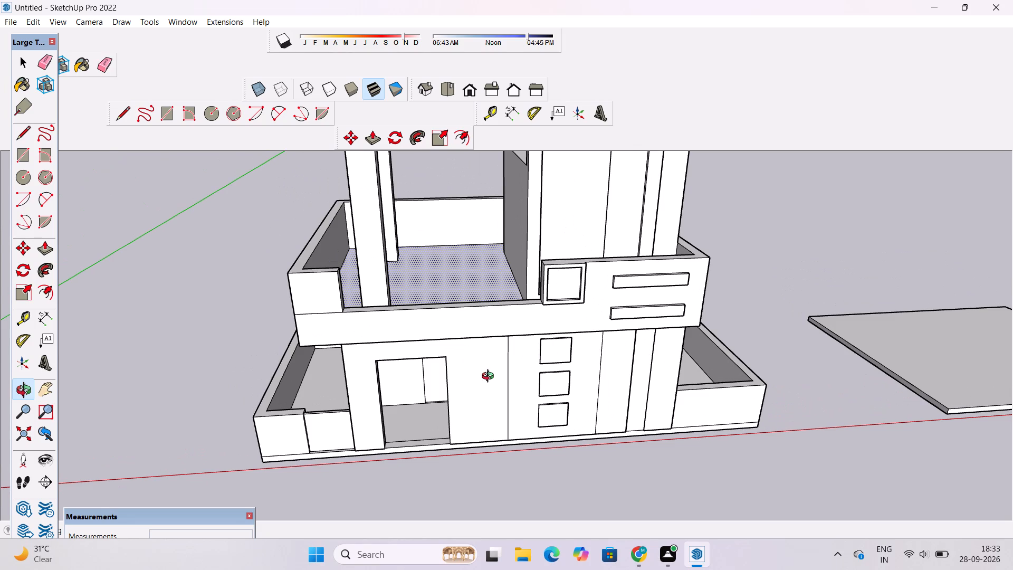
pyautogui.scroll(-4, 490, 377)
pyautogui.scroll(4, 490, 377)
pyautogui.scroll(-5, 490, 377)
pyautogui.scroll(5, 490, 377)
pyautogui.scroll(-4, 490, 377)
pyautogui.scroll(1, 490, 377)
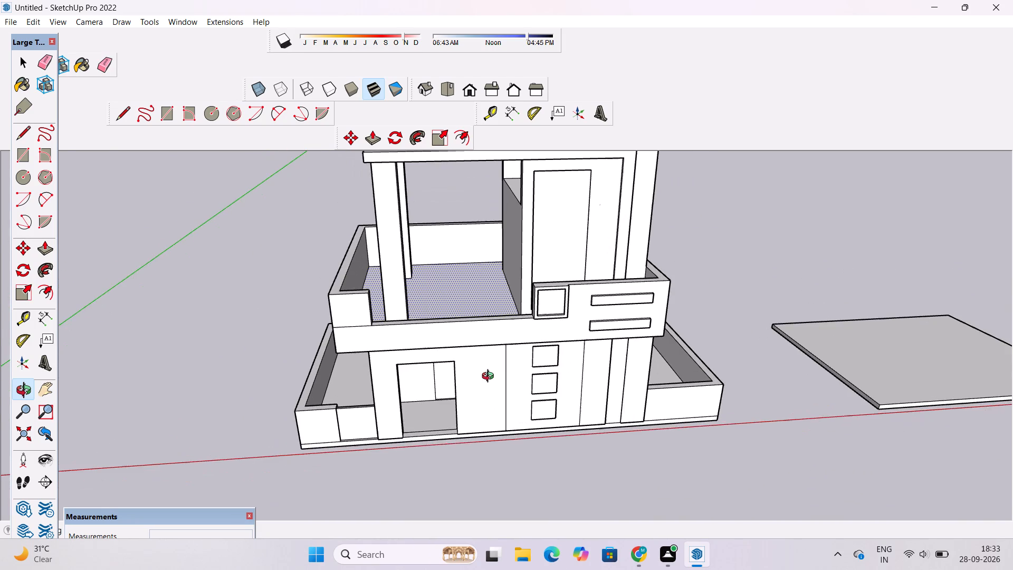
pyautogui.scroll(2, 490, 377)
pyautogui.scroll(-1, 490, 377)
pyautogui.moveTo(505, 420); pyautogui.dragTo(493, 366)
pyautogui.keyDown('shift'); pyautogui.click(493, 365); pyautogui.keyUp('shift')
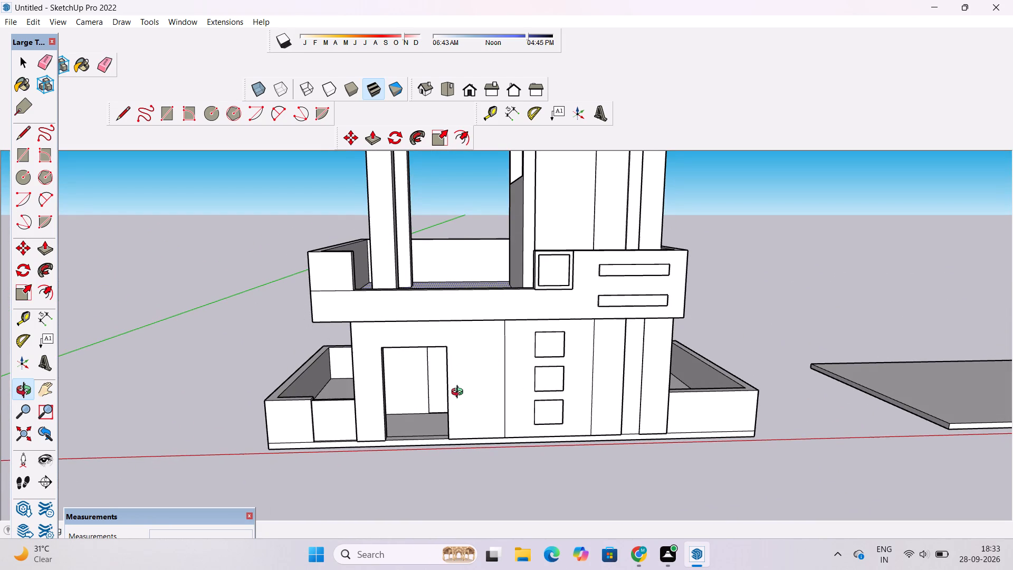
pyautogui.keyDown('shift'); pyautogui.moveTo(458, 393); pyautogui.dragTo(472, 398); pyautogui.keyUp('shift')
pyautogui.scroll(-2, 472, 398)
pyautogui.moveTo(485, 472); pyautogui.dragTo(476, 400)
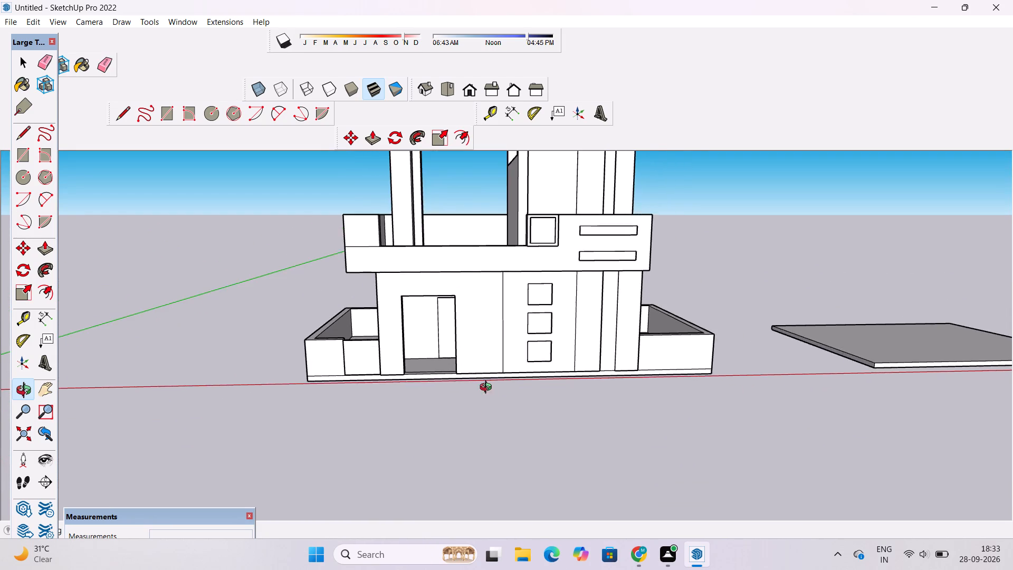
pyautogui.moveTo(501, 406); pyautogui.dragTo(495, 487)
pyautogui.scroll(3, 489, 459)
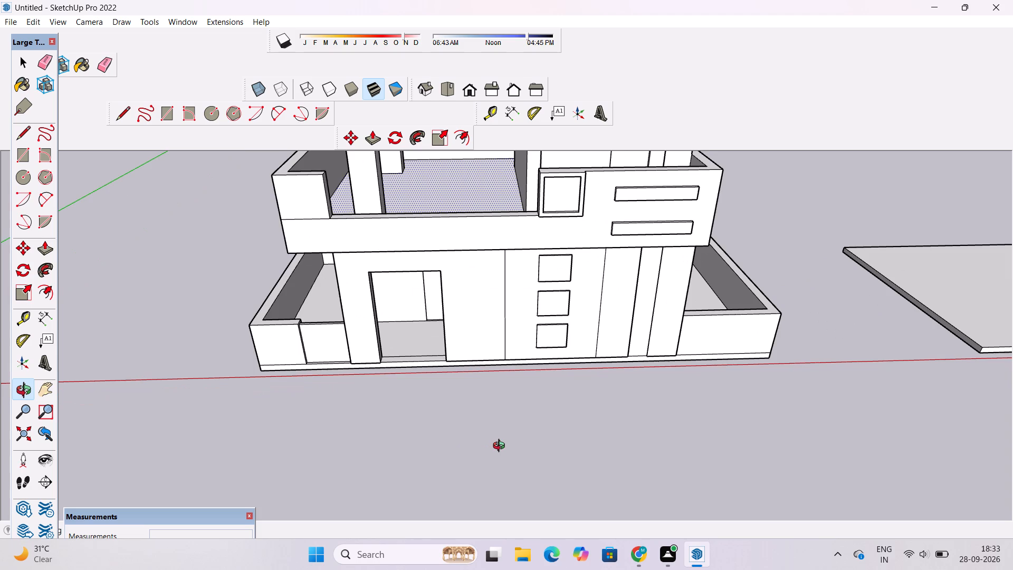
pyautogui.scroll(-3, 501, 447)
pyautogui.scroll(3, 503, 446)
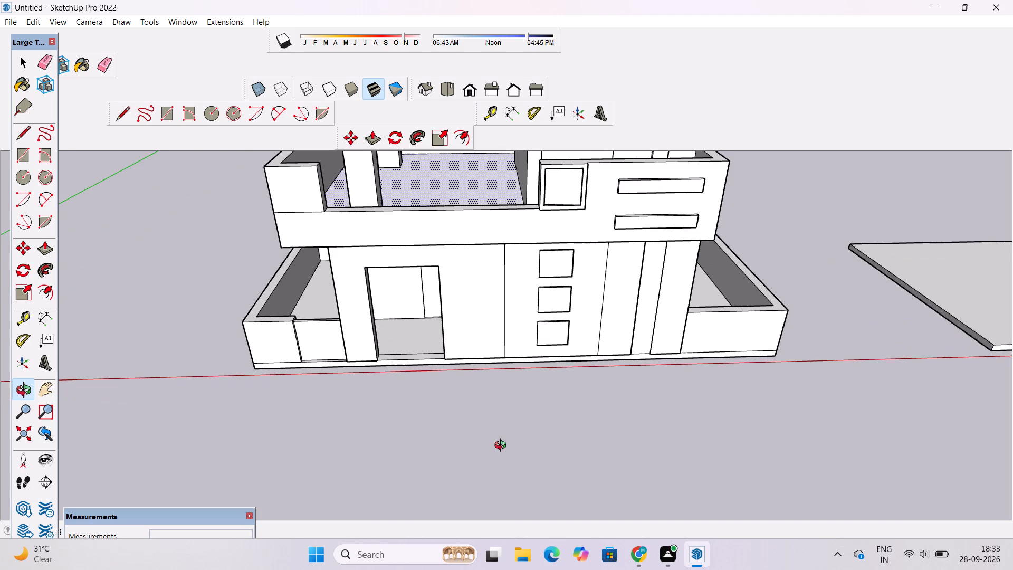
pyautogui.moveTo(508, 461); pyautogui.dragTo(491, 377)
pyautogui.keyDown('shift'); pyautogui.moveTo(491, 365); pyautogui.dragTo(503, 511); pyautogui.keyUp('shift')
pyautogui.scroll(2, 481, 452)
pyautogui.moveTo(476, 489); pyautogui.dragTo(482, 436)
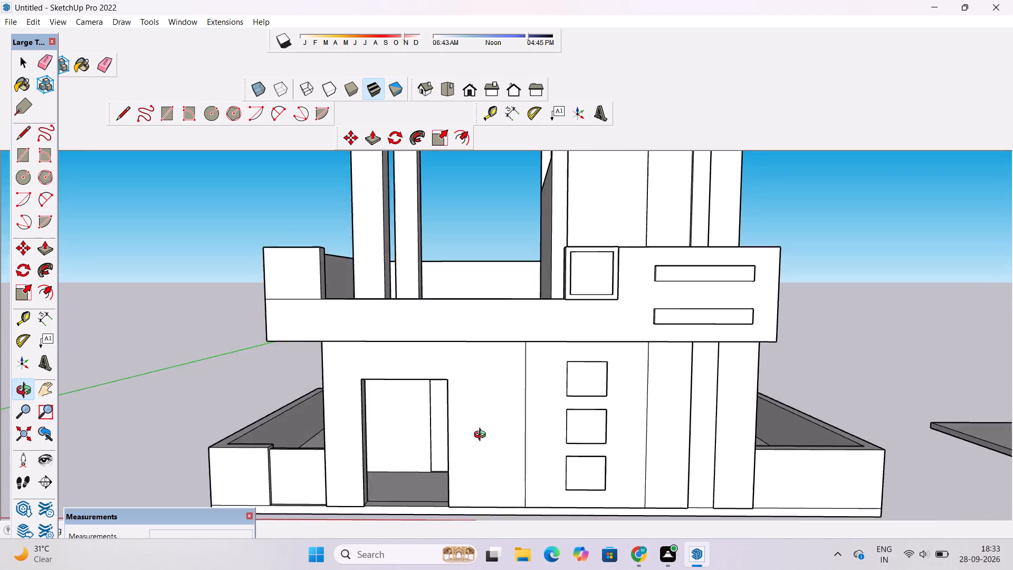
pyautogui.moveTo(482, 436); pyautogui.dragTo(483, 433)
pyautogui.scroll(-4, 483, 431)
pyautogui.keyDown('shift'); pyautogui.moveTo(484, 431); pyautogui.dragTo(484, 459); pyautogui.keyUp('shift')
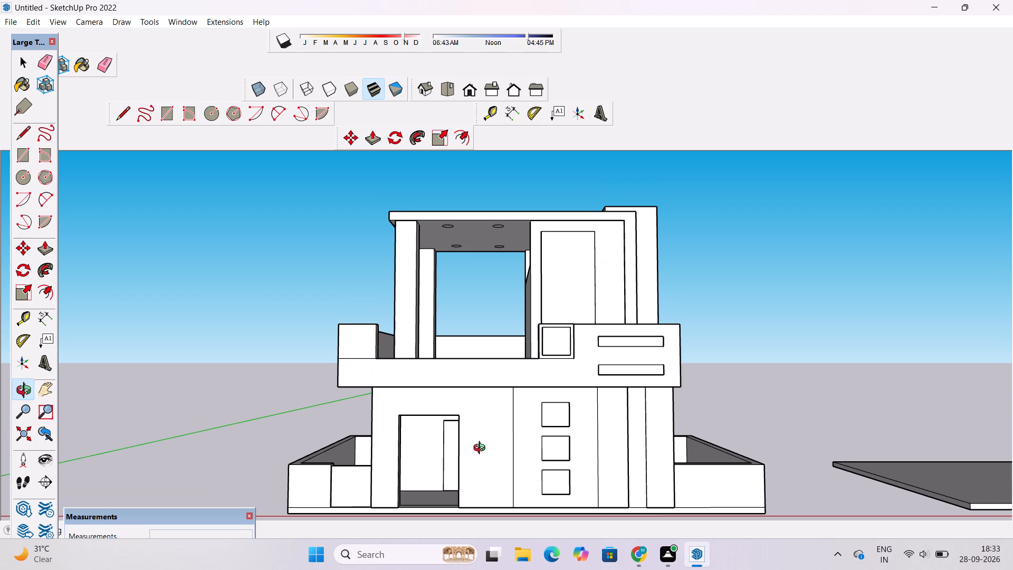
pyautogui.scroll(-2, 482, 449)
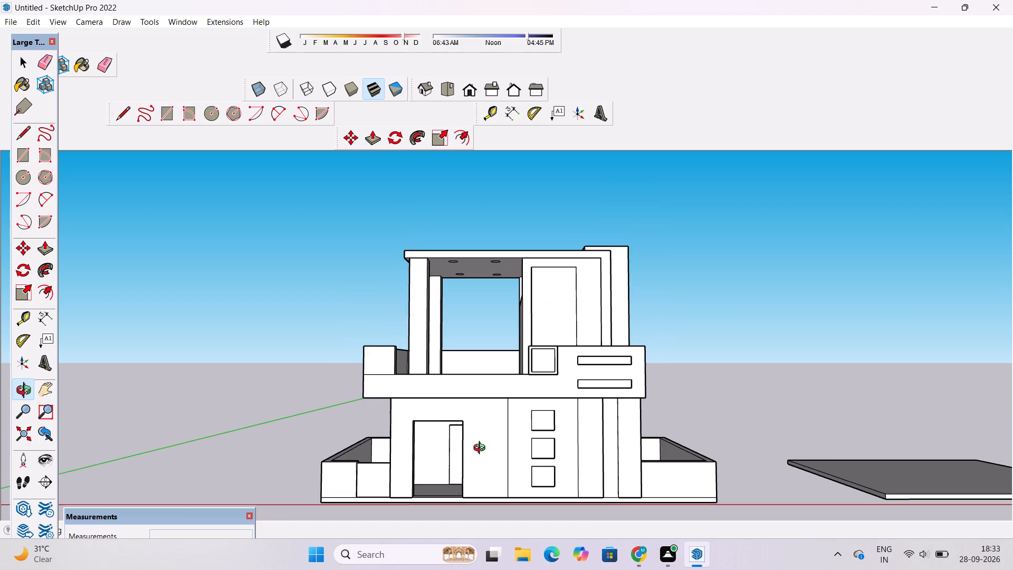
pyautogui.keyDown('shift'); pyautogui.moveTo(483, 434); pyautogui.dragTo(460, 391); pyautogui.keyUp('shift')
pyautogui.moveTo(432, 377); pyautogui.dragTo(440, 457)
# Place a guide 1' below the top edge of the corner parapet's end face at the balcony opening.
pyautogui.scroll(9, 388, 383)
pyautogui.moveTo(299, 362); pyautogui.dragTo(353, 348)
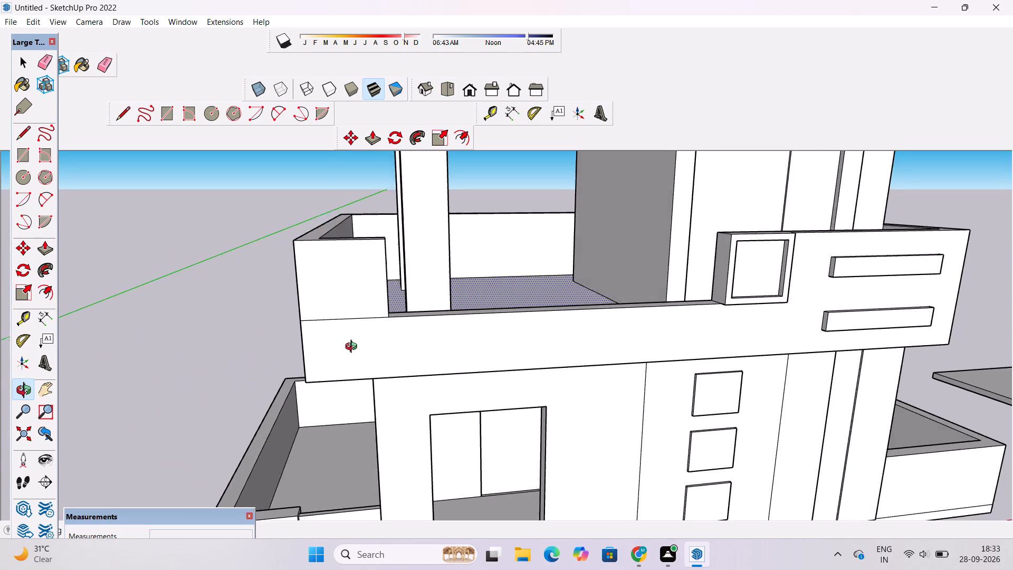
pyautogui.moveTo(353, 348); pyautogui.dragTo(355, 348)
pyautogui.keyDown('shift'); pyautogui.moveTo(356, 347); pyautogui.dragTo(333, 381); pyautogui.keyUp('shift')
pyautogui.keyDown('shift'); pyautogui.moveTo(353, 385); pyautogui.dragTo(266, 412); pyautogui.keyUp('shift')
pyautogui.scroll(2, 264, 412)
pyautogui.moveTo(297, 375); pyautogui.dragTo(205, 391)
pyautogui.scroll(4, 301, 309)
pyautogui.moveTo(268, 316); pyautogui.dragTo(259, 319)
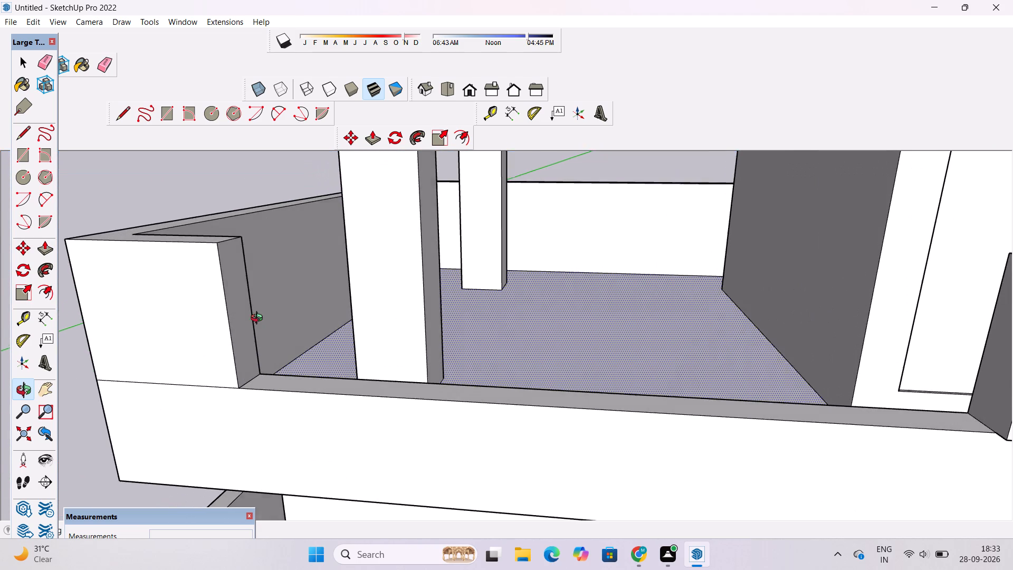
pyautogui.moveTo(259, 319); pyautogui.dragTo(221, 328)
pyautogui.press('t')
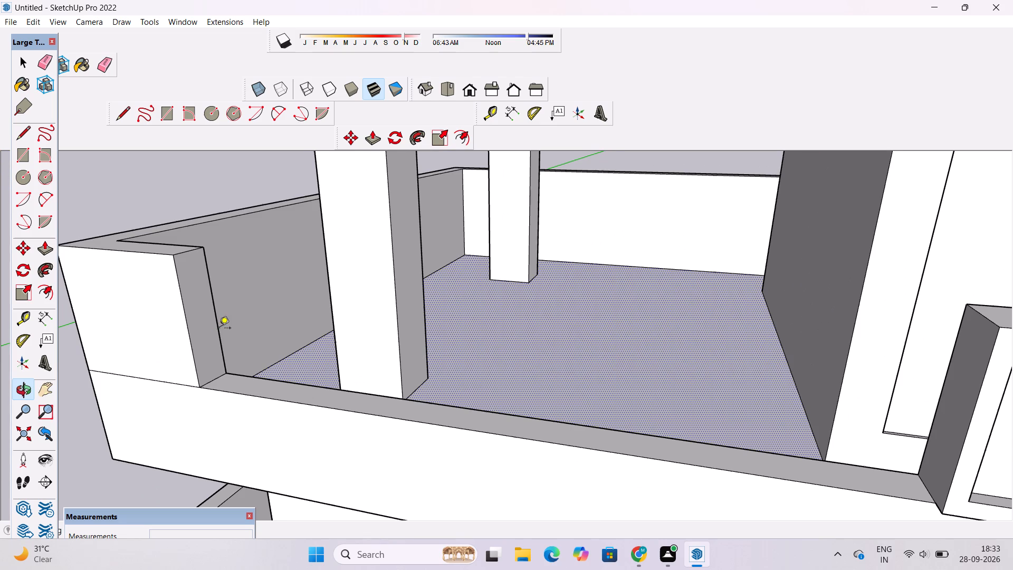
pyautogui.scroll(4, 197, 299)
pyautogui.click(179, 226)
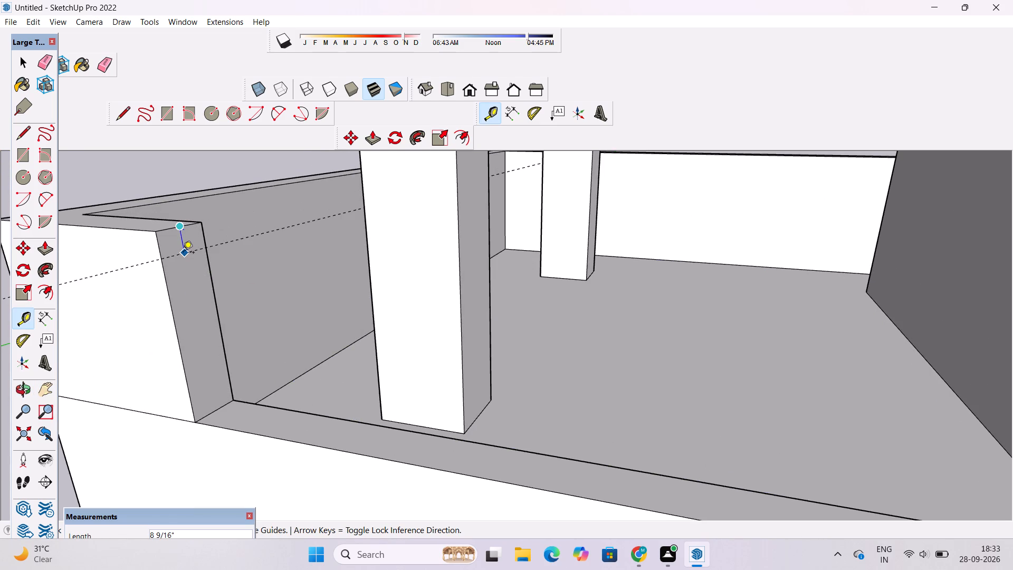
pyautogui.write("1'")
pyautogui.press('Return')
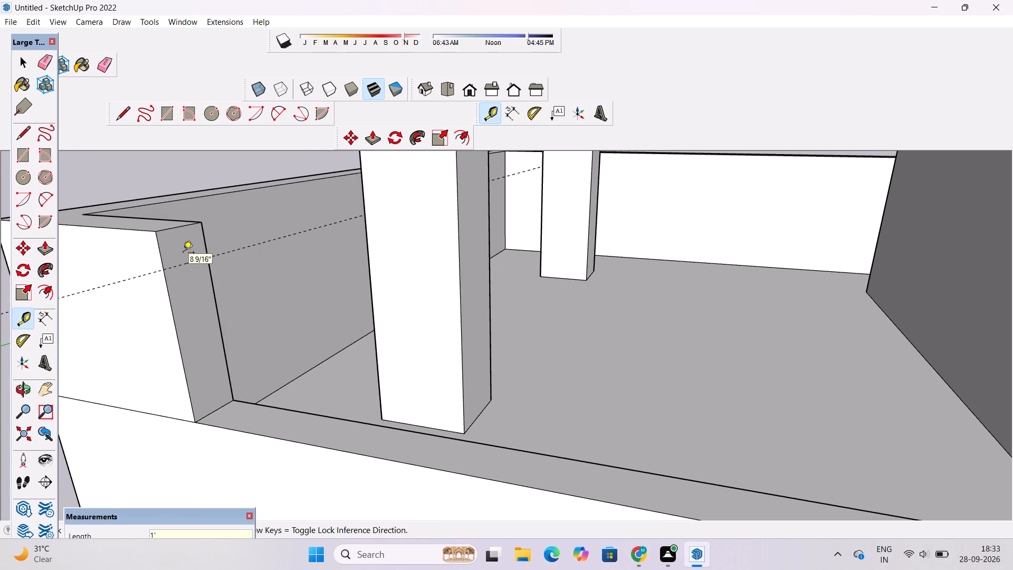
# Draw a line along the guide across the corner parapet's end face to split off its upper part.
pyautogui.press('l')
pyautogui.click(160, 271)
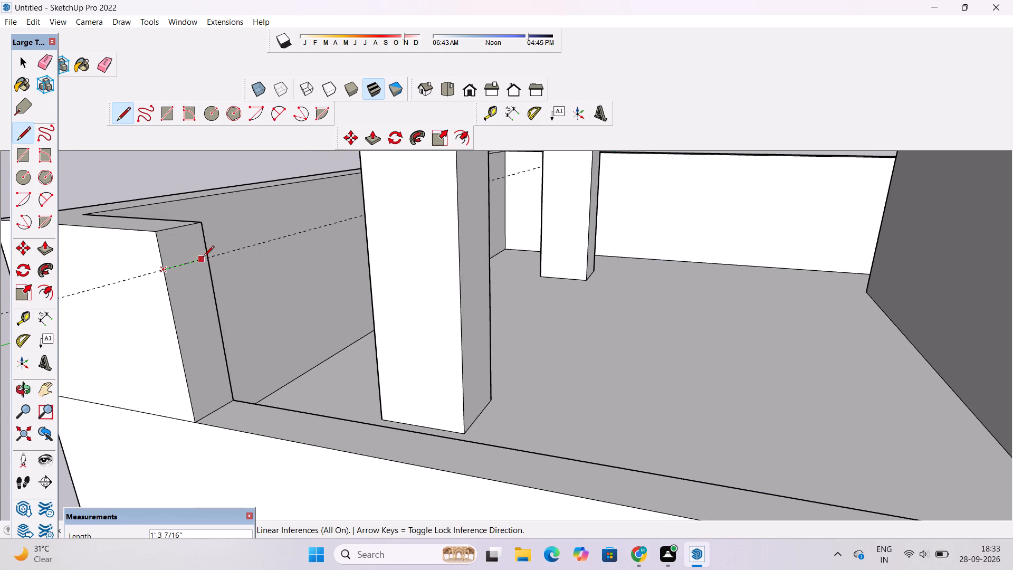
pyautogui.click(209, 258)
pyautogui.press('space')
# Push/Pull the upper part of the corner parapet's end face out 8' over the opening as a bar.
pyautogui.write('p')
pyautogui.scroll(-5, 209, 258)
pyautogui.click(189, 250)
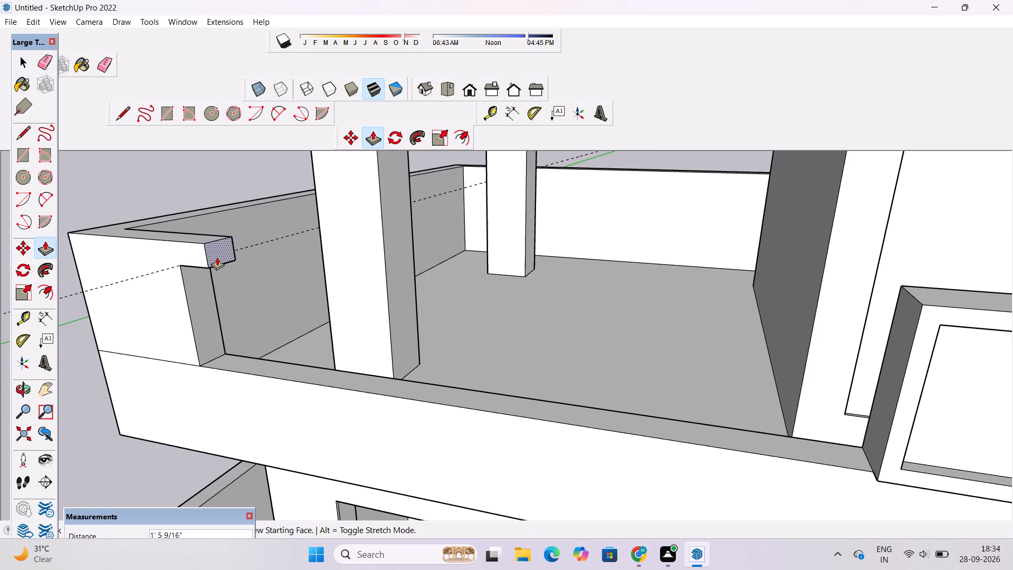
pyautogui.scroll(-1, 218, 257)
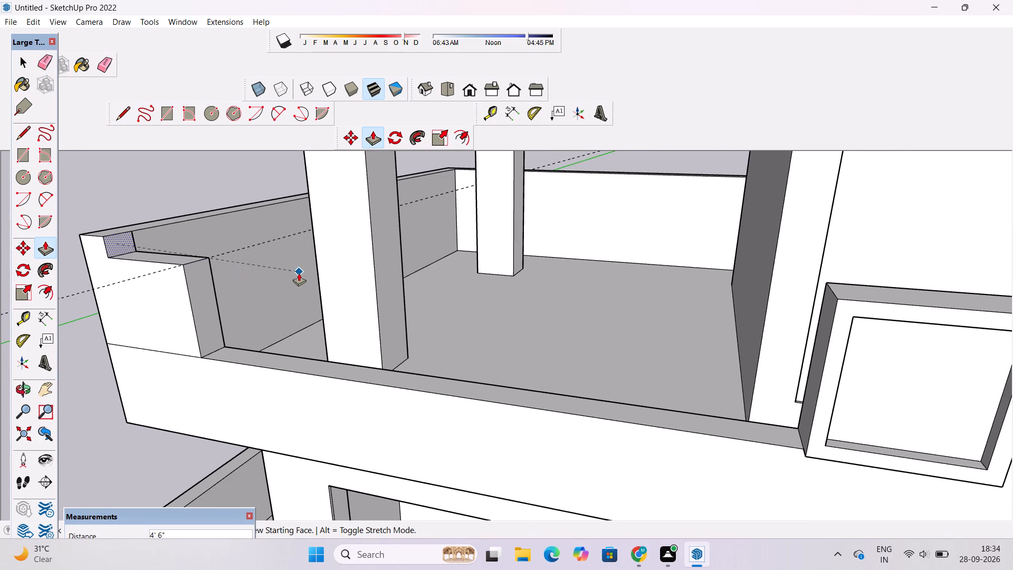
pyautogui.press('o')
pyautogui.moveTo(295, 279); pyautogui.dragTo(457, 250)
pyautogui.keyDown('shift'); pyautogui.moveTo(457, 253); pyautogui.dragTo(323, 326); pyautogui.keyUp('shift')
pyautogui.moveTo(311, 328); pyautogui.dragTo(275, 345)
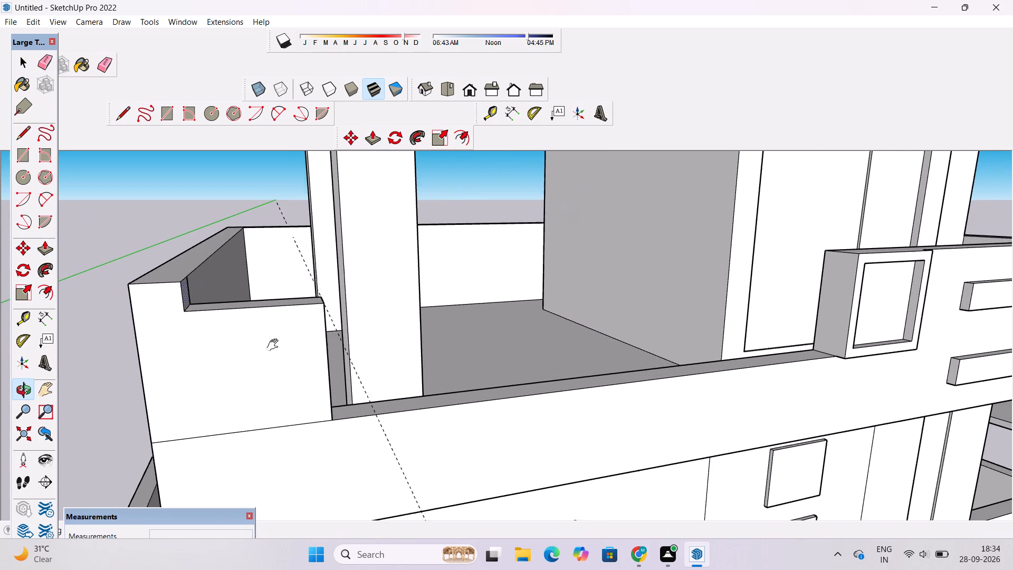
pyautogui.moveTo(275, 345); pyautogui.dragTo(274, 346)
pyautogui.press('p')
pyautogui.scroll(-5, 322, 316)
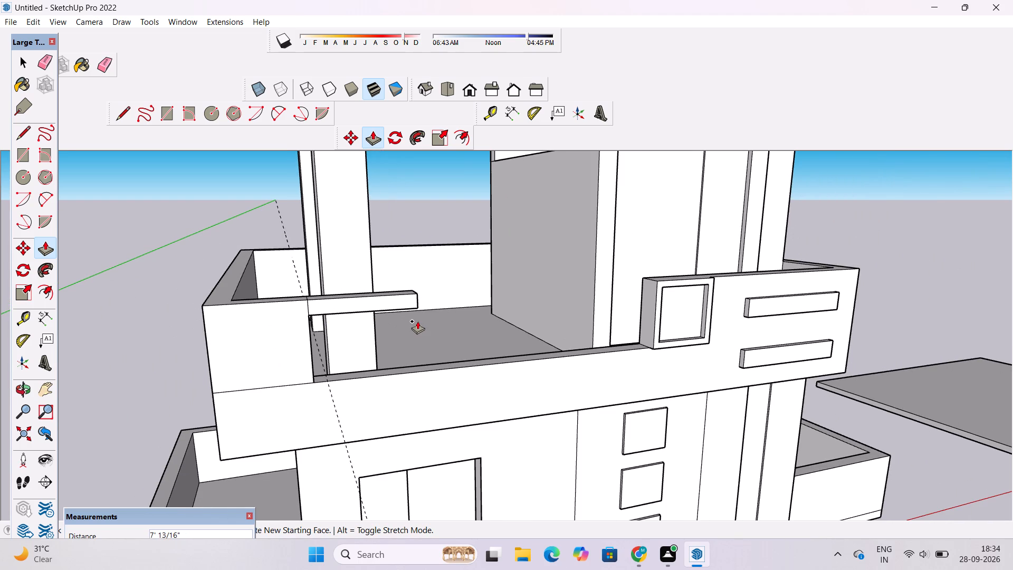
pyautogui.write("8'")
pyautogui.press('Return')
# Place a guide 1' in from the free end of the bar on its underside.
pyautogui.press('o')
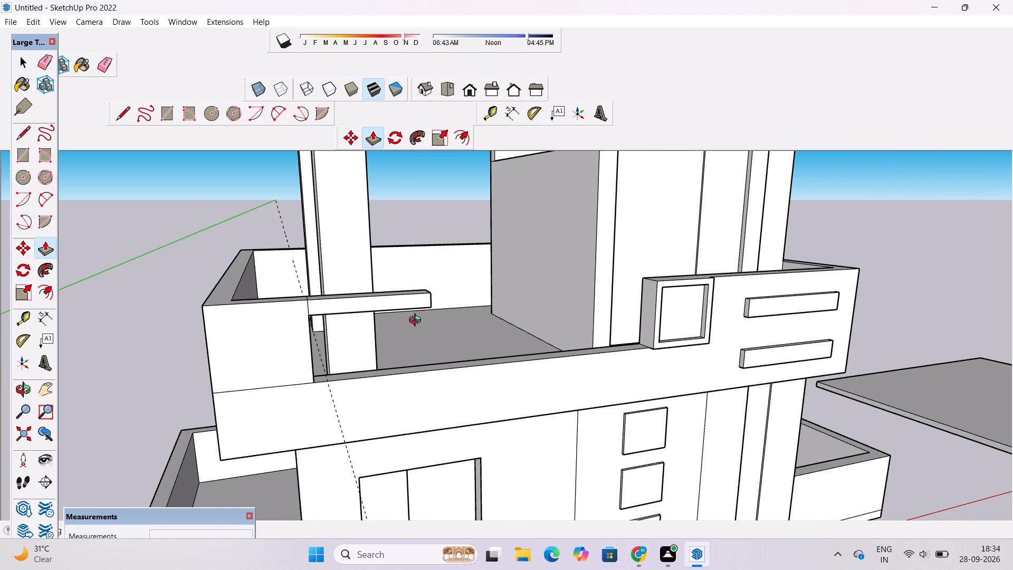
pyautogui.moveTo(442, 382); pyautogui.dragTo(434, 317)
pyautogui.keyDown('shift'); pyautogui.moveTo(433, 312); pyautogui.dragTo(410, 393); pyautogui.keyUp('shift')
pyautogui.scroll(8, 394, 358)
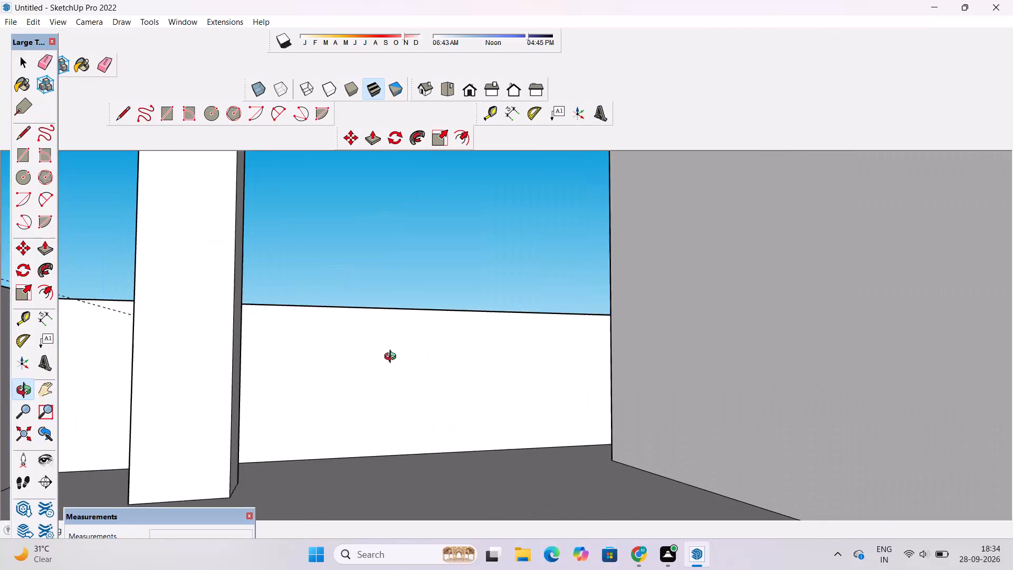
pyautogui.scroll(-6, 393, 358)
pyautogui.moveTo(418, 371); pyautogui.dragTo(378, 390)
pyautogui.moveTo(311, 397); pyautogui.dragTo(301, 370)
pyautogui.keyDown('shift'); pyautogui.moveTo(308, 344); pyautogui.dragTo(329, 320); pyautogui.keyUp('shift')
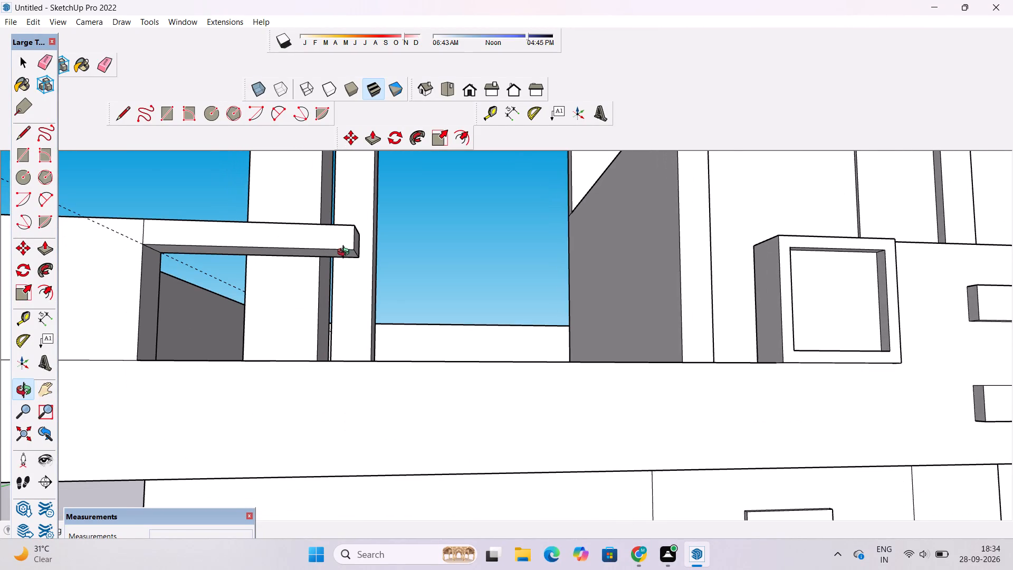
pyautogui.scroll(4, 347, 250)
pyautogui.moveTo(331, 293); pyautogui.dragTo(337, 260)
pyautogui.keyDown('shift'); pyautogui.moveTo(340, 251); pyautogui.dragTo(346, 370); pyautogui.keyUp('shift')
pyautogui.scroll(3, 346, 370)
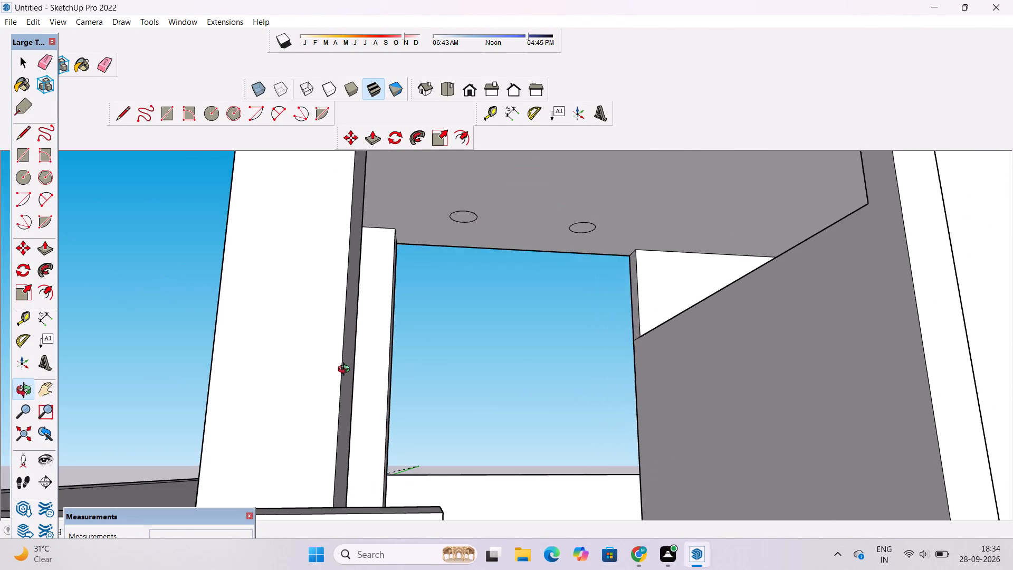
pyautogui.moveTo(350, 405); pyautogui.dragTo(362, 292)
pyautogui.keyDown('shift'); pyautogui.moveTo(367, 382); pyautogui.dragTo(361, 326); pyautogui.keyUp('shift')
pyautogui.press('t')
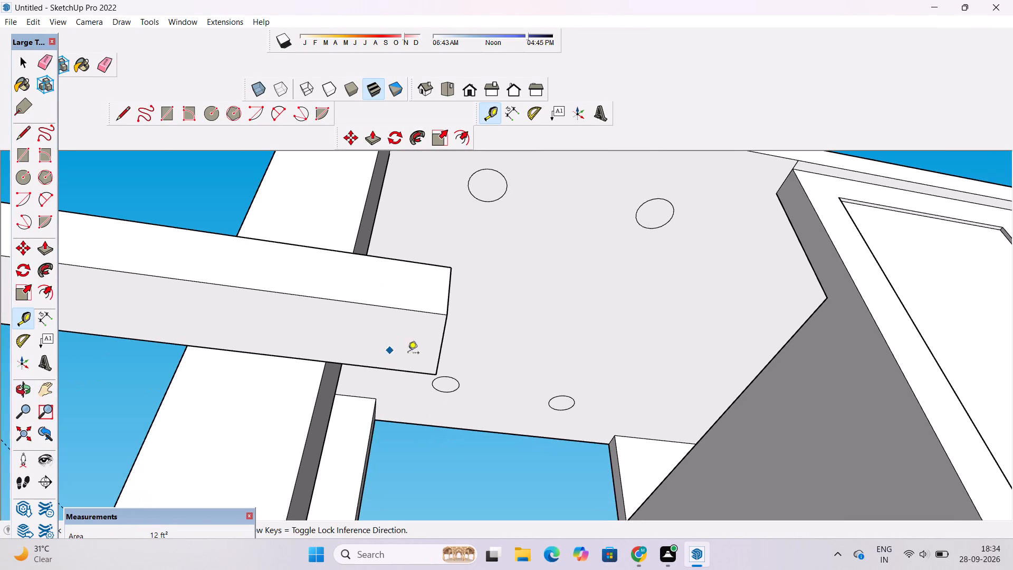
pyautogui.click(441, 348)
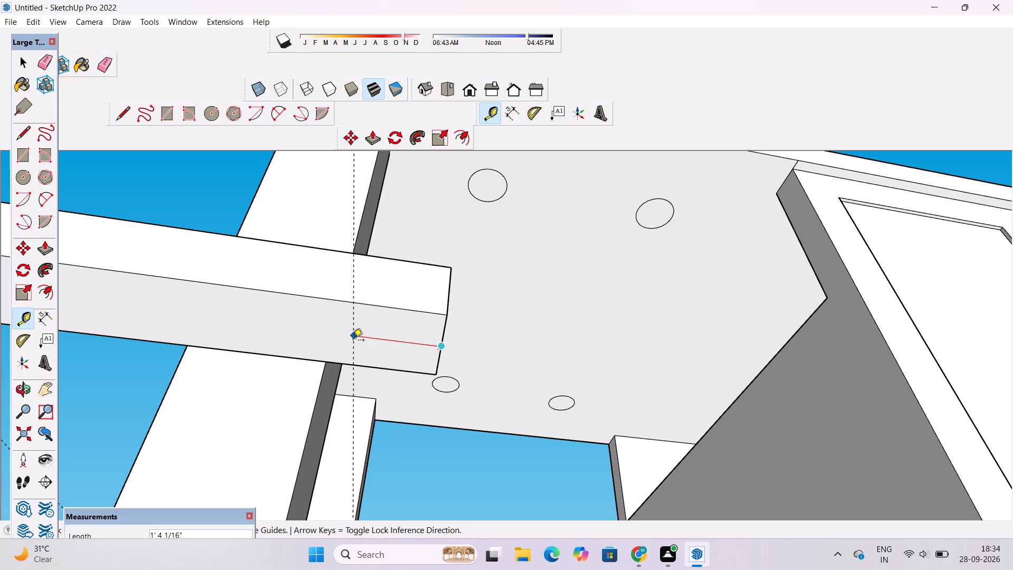
pyautogui.write("1'")
pyautogui.press('Return')
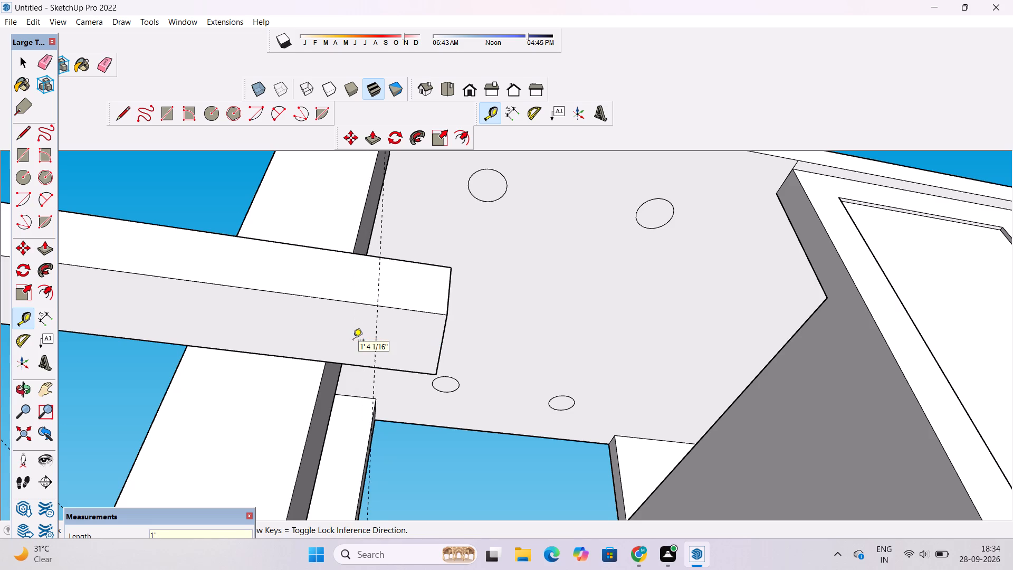
# Draw a line along the guide across the bar's underside to split off its end.
pyautogui.press('l')
pyautogui.click(375, 367)
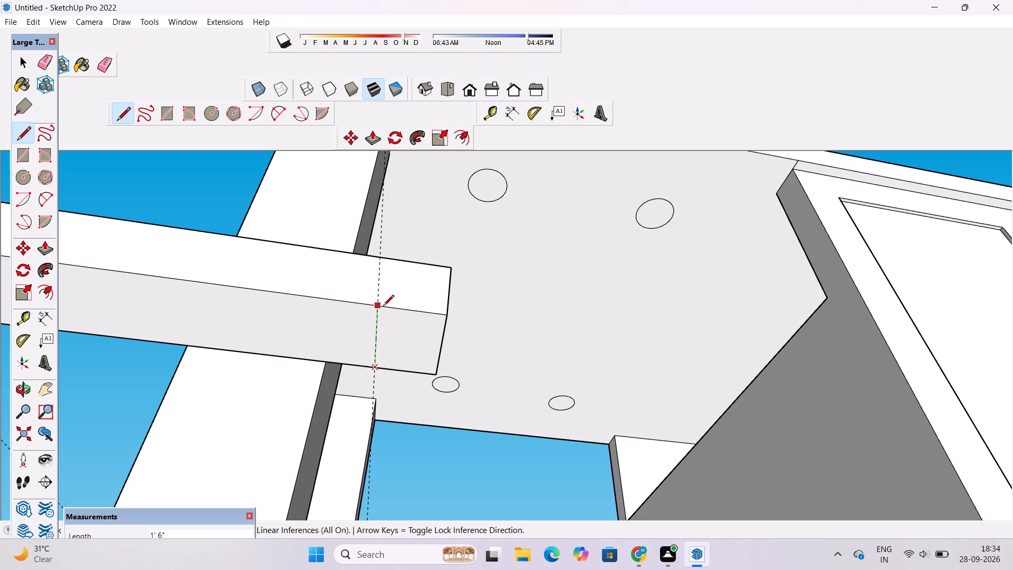
pyautogui.click(383, 307)
pyautogui.press('space')
# Erase both guides at the bar and the parapet opening.
pyautogui.write('o')
pyautogui.scroll(-7, 382, 306)
pyautogui.moveTo(377, 340); pyautogui.dragTo(376, 388)
pyautogui.keyDown('shift'); pyautogui.moveTo(372, 386); pyautogui.dragTo(375, 329); pyautogui.keyUp('shift')
pyautogui.moveTo(376, 321); pyautogui.dragTo(391, 388)
pyautogui.scroll(-5, 391, 388)
pyautogui.moveTo(396, 376); pyautogui.dragTo(396, 401)
pyautogui.scroll(-6, 393, 399)
pyautogui.moveTo(393, 394); pyautogui.dragTo(393, 417)
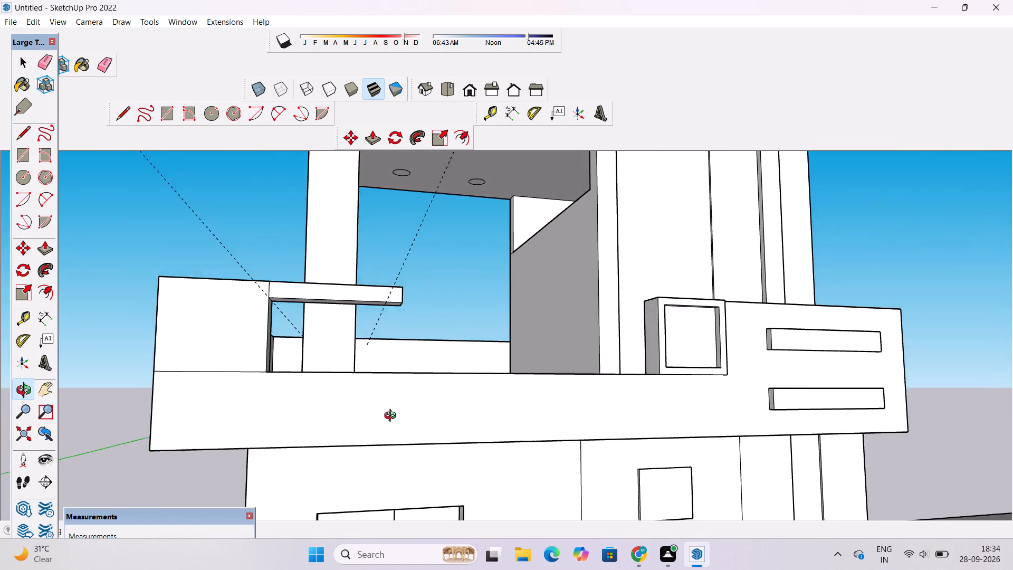
pyautogui.moveTo(393, 417); pyautogui.dragTo(391, 438)
pyautogui.press('e')
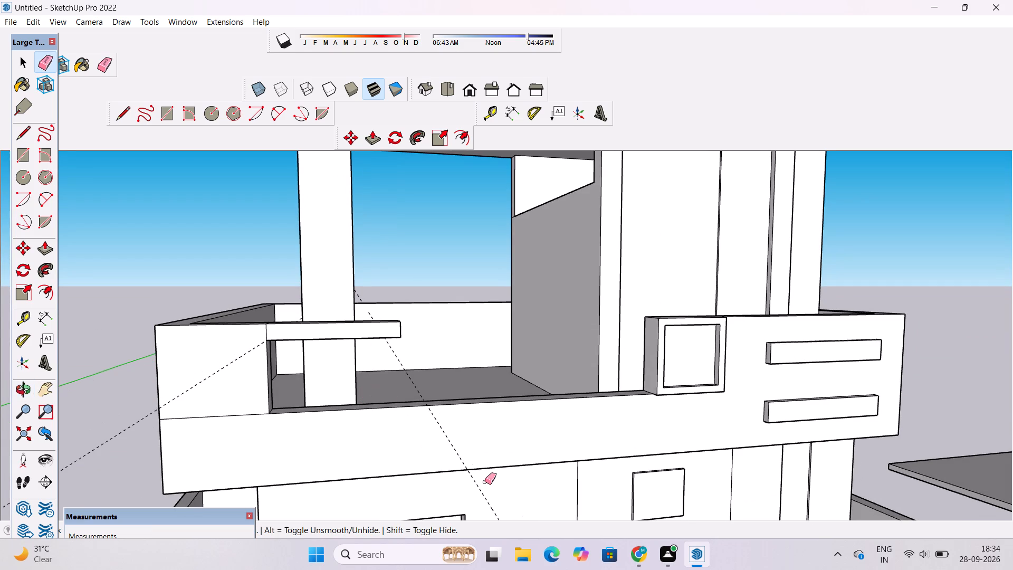
pyautogui.moveTo(488, 480); pyautogui.dragTo(481, 496)
pyautogui.moveTo(107, 433); pyautogui.dragTo(108, 458)
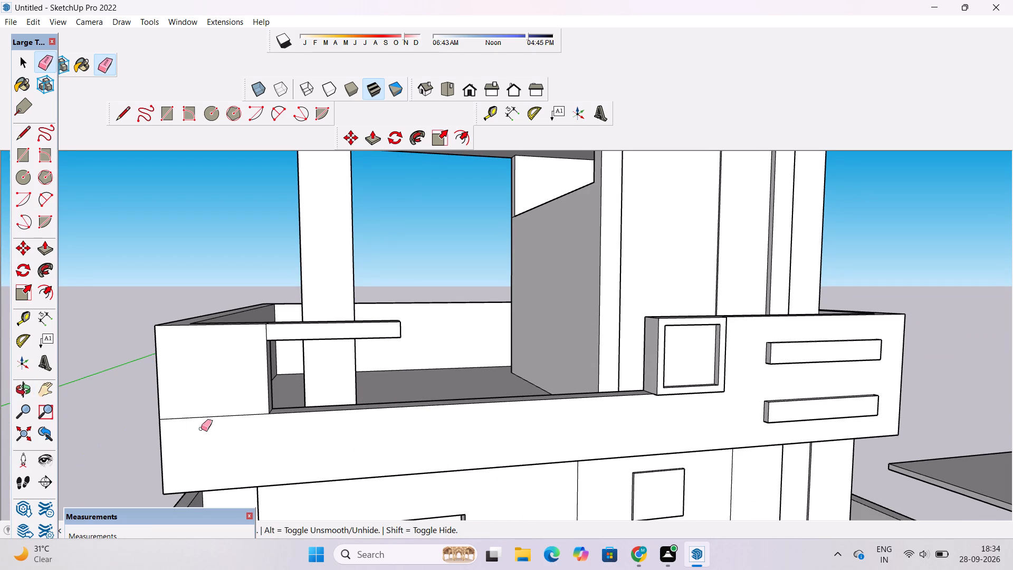
# Push/Pull the end part of the bar's underside down 4' 6" to the low balcony wall to form a post.
pyautogui.press('o')
pyautogui.moveTo(347, 422); pyautogui.dragTo(355, 277)
pyautogui.moveTo(366, 260); pyautogui.dragTo(368, 263)
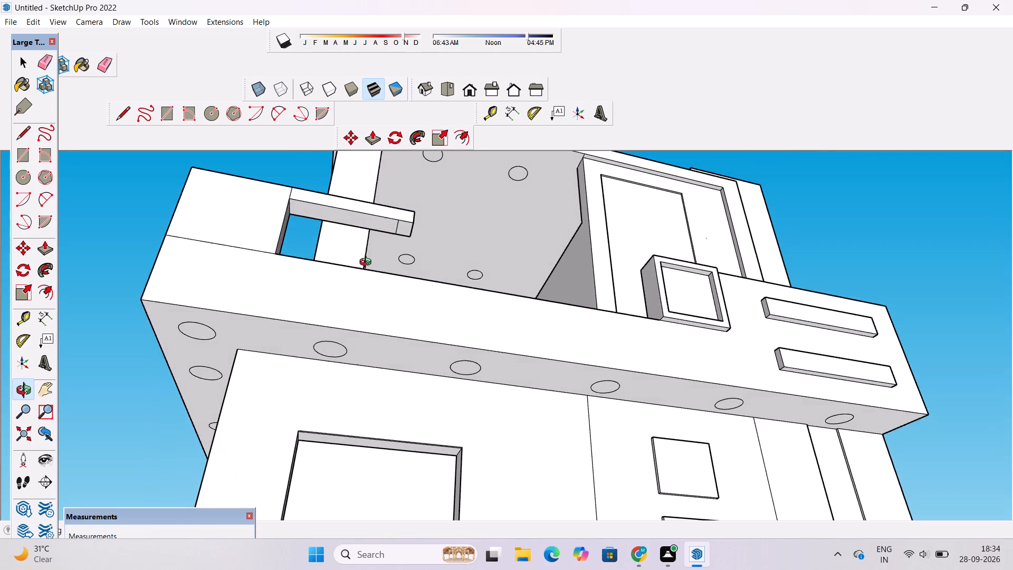
pyautogui.moveTo(368, 263); pyautogui.dragTo(385, 327)
pyautogui.scroll(4, 414, 314)
pyautogui.moveTo(471, 355); pyautogui.dragTo(433, 298)
pyautogui.scroll(-5, 439, 344)
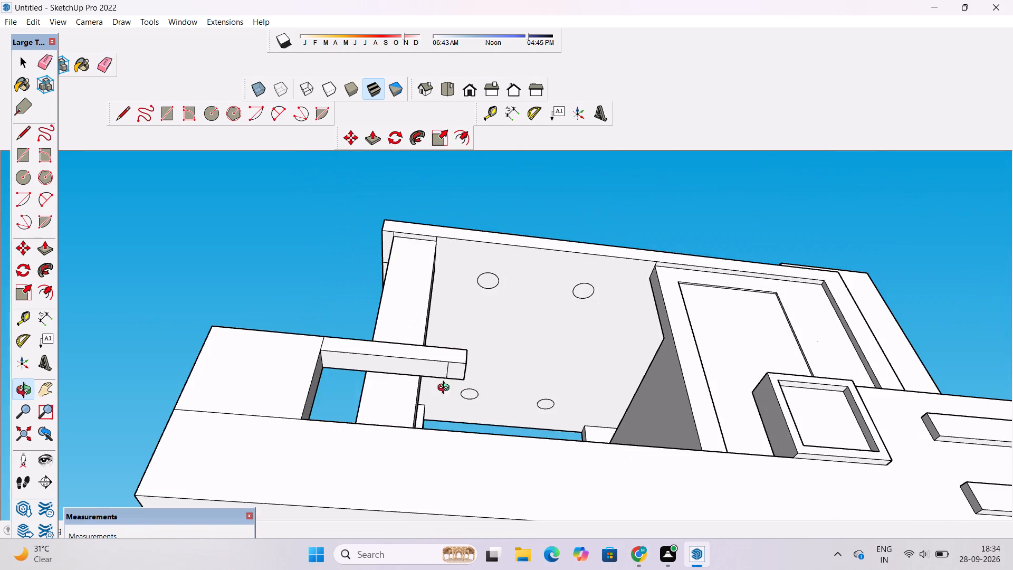
pyautogui.moveTo(446, 389); pyautogui.dragTo(454, 296)
pyautogui.scroll(-5, 454, 295)
pyautogui.moveTo(466, 273); pyautogui.dragTo(498, 472)
pyautogui.scroll(7, 501, 359)
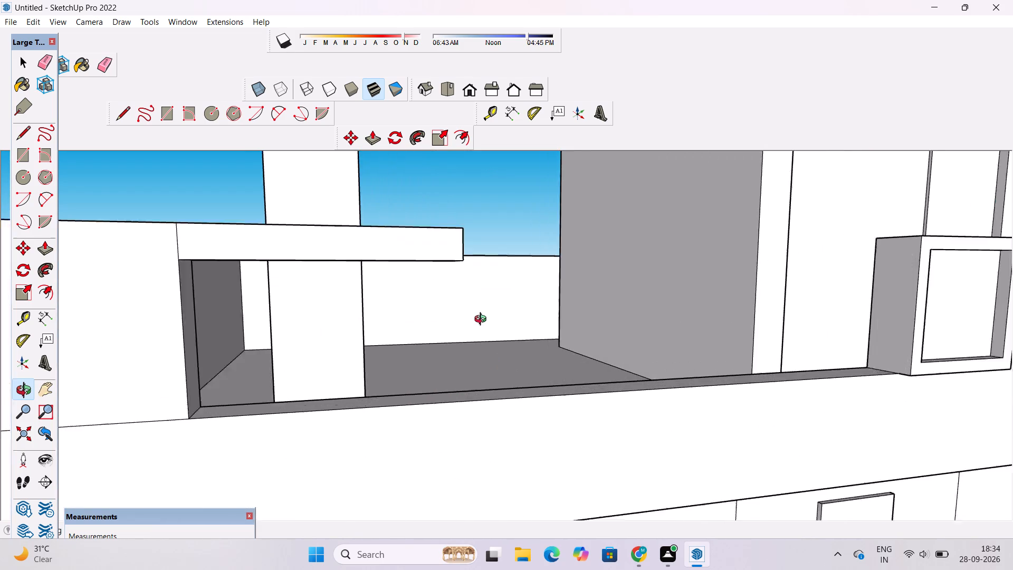
pyautogui.scroll(2, 483, 320)
pyautogui.scroll(-6, 439, 415)
pyautogui.moveTo(443, 413); pyautogui.dragTo(444, 367)
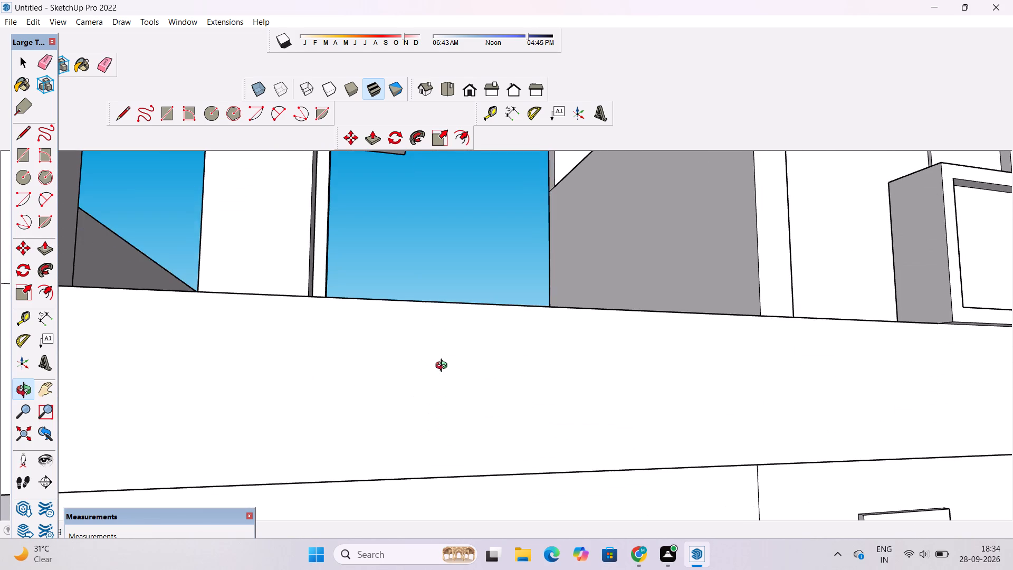
pyautogui.moveTo(444, 367); pyautogui.dragTo(449, 376)
pyautogui.press('p')
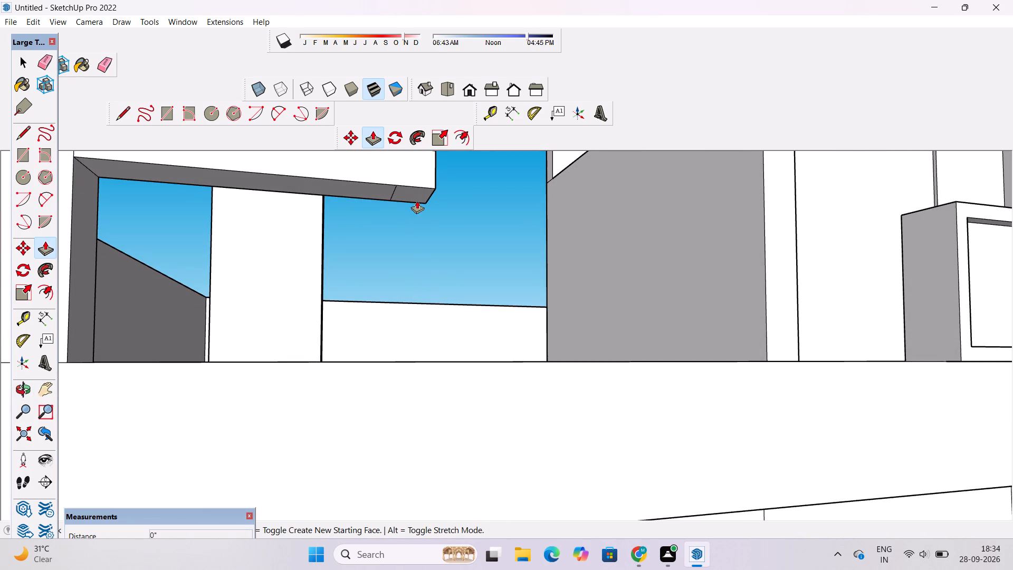
pyautogui.click(416, 193)
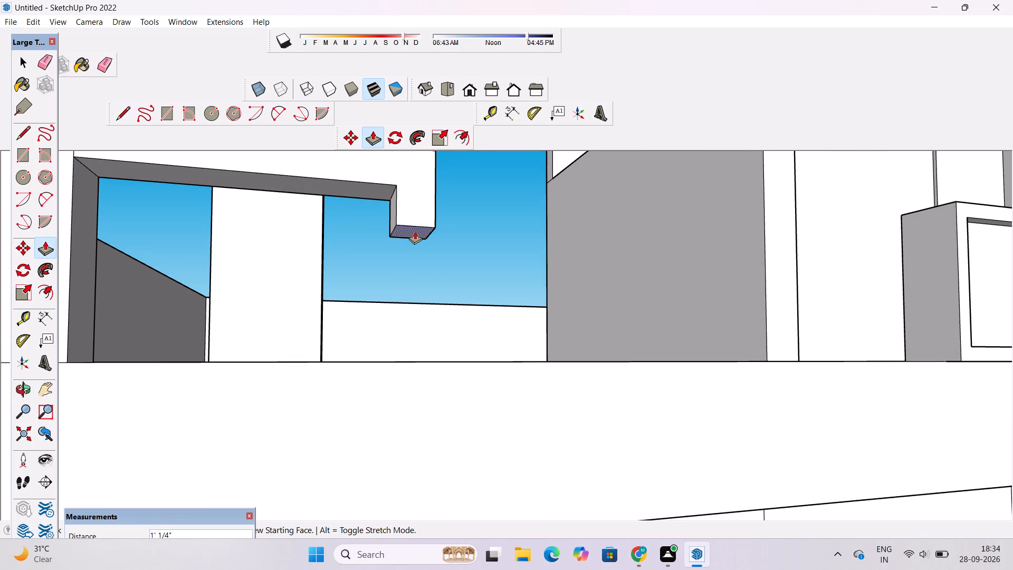
pyautogui.press('o')
pyautogui.scroll(-4, 415, 231)
pyautogui.moveTo(415, 247); pyautogui.dragTo(405, 386)
pyautogui.keyDown('shift'); pyautogui.moveTo(405, 386); pyautogui.dragTo(402, 319); pyautogui.keyUp('shift')
pyautogui.moveTo(402, 343); pyautogui.dragTo(383, 374)
pyautogui.press('p')
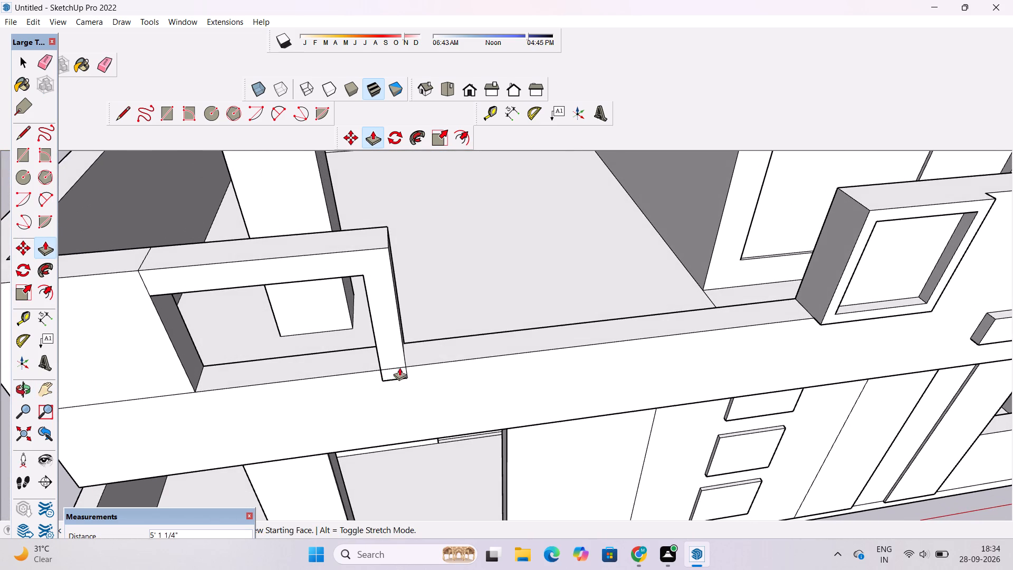
pyautogui.click(405, 364)
# Examine the new parapet frame and the whole house front from above, the front and several distances.
pyautogui.press('o')
pyautogui.scroll(-6, 405, 366)
pyautogui.moveTo(412, 395); pyautogui.dragTo(398, 325)
pyautogui.keyDown('shift'); pyautogui.moveTo(399, 330); pyautogui.dragTo(414, 346); pyautogui.keyUp('shift')
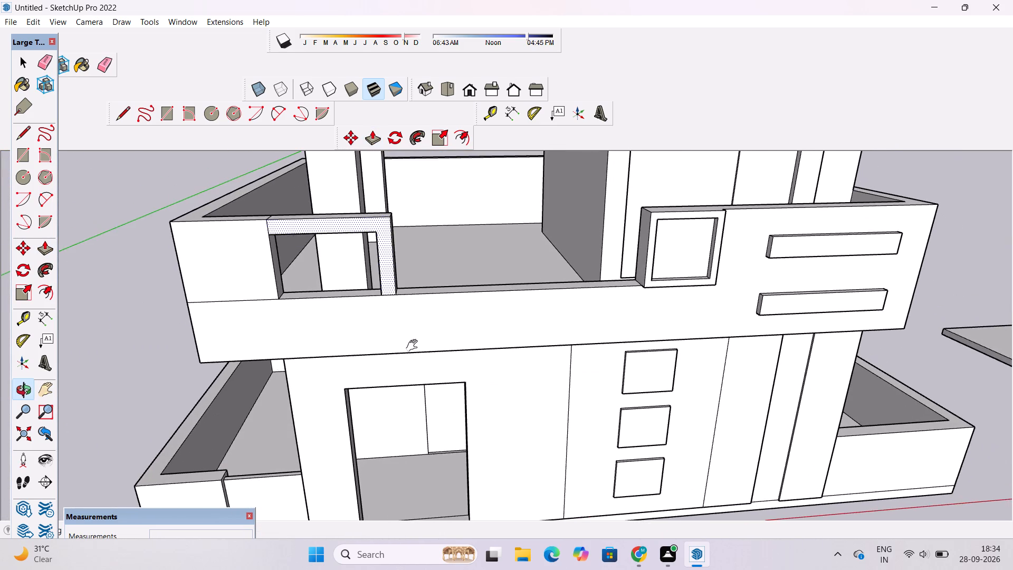
pyautogui.keyDown('shift'); pyautogui.moveTo(414, 346); pyautogui.dragTo(435, 369); pyautogui.keyUp('shift')
pyautogui.moveTo(436, 372); pyautogui.dragTo(427, 354)
pyautogui.scroll(2, 421, 349)
pyautogui.keyDown('shift'); pyautogui.moveTo(419, 350); pyautogui.dragTo(375, 349); pyautogui.keyUp('shift')
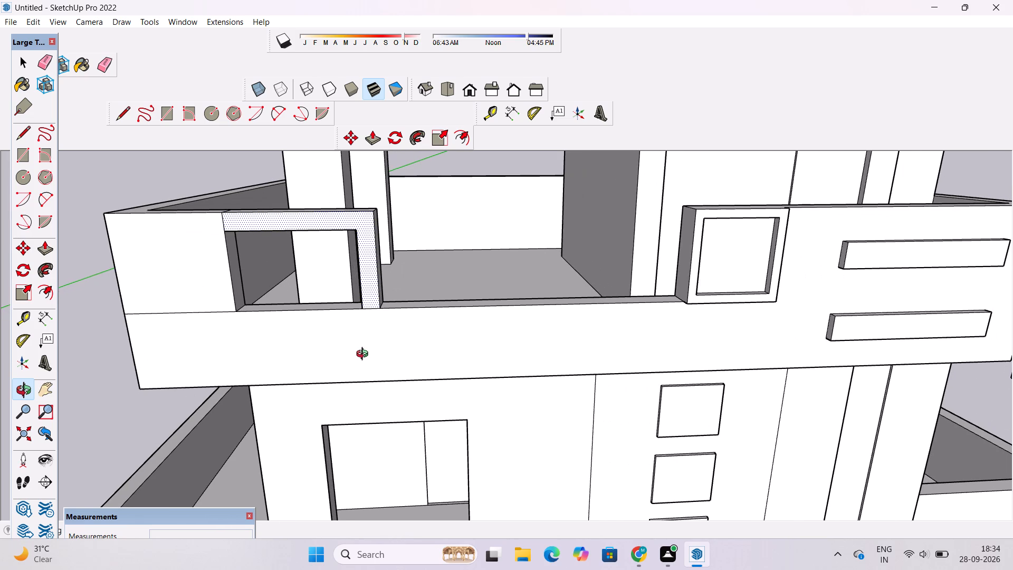
pyautogui.scroll(-3, 365, 355)
pyautogui.keyDown('shift'); pyautogui.moveTo(364, 362); pyautogui.dragTo(356, 339); pyautogui.keyUp('shift')
pyautogui.scroll(-4, 351, 340)
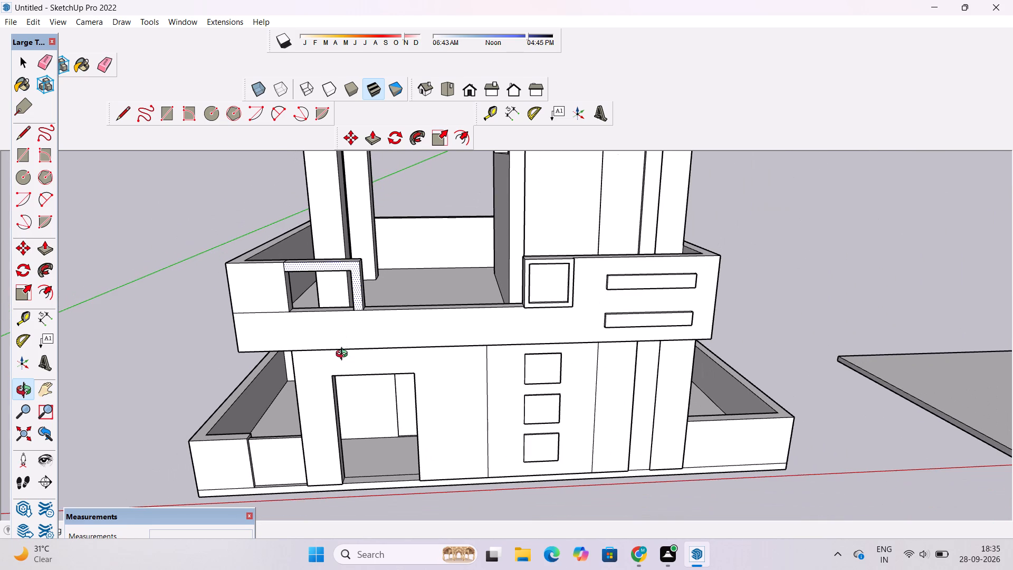
pyautogui.scroll(1, 343, 356)
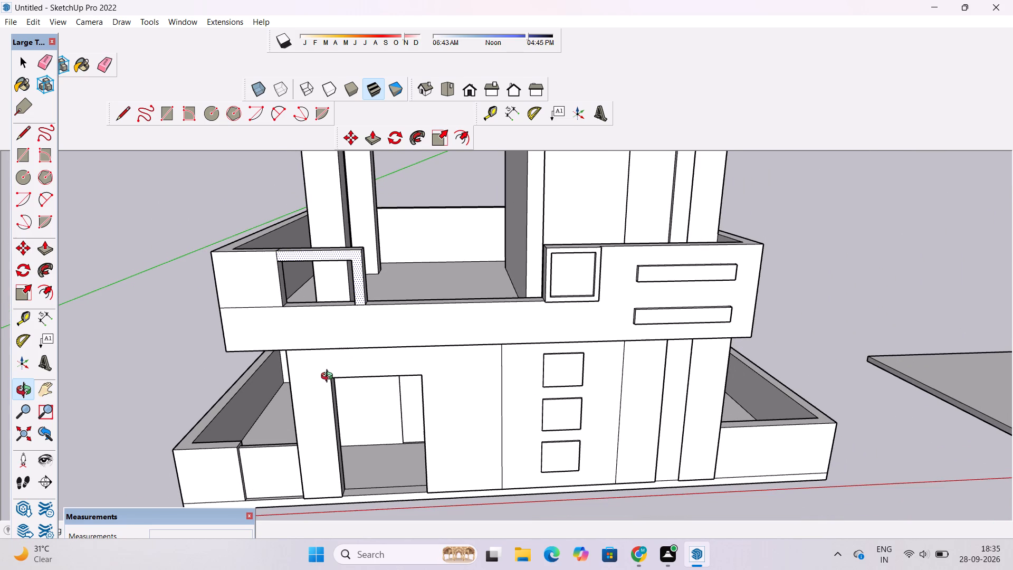
pyautogui.scroll(3, 328, 354)
pyautogui.moveTo(328, 360); pyautogui.dragTo(327, 351)
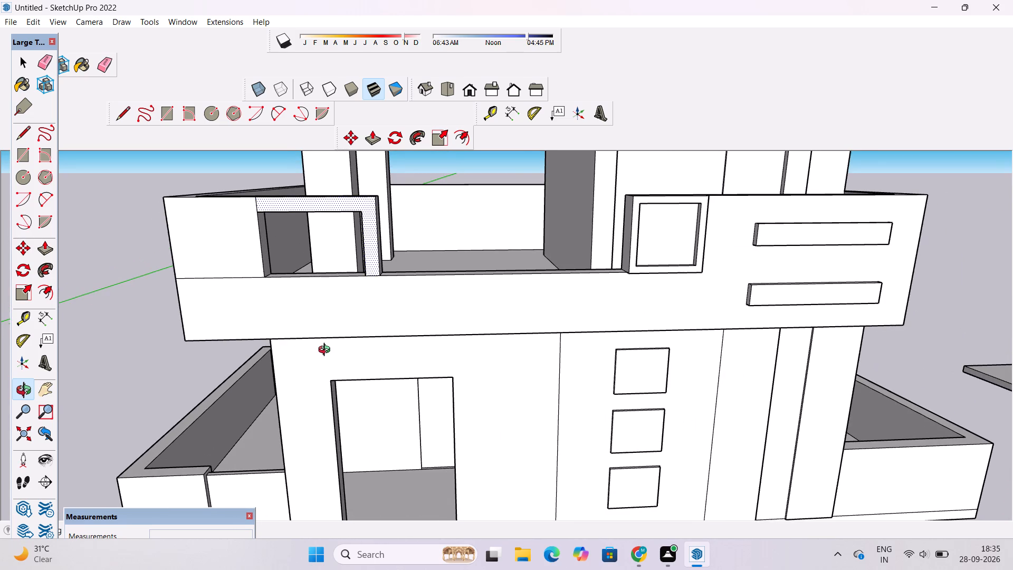
pyautogui.scroll(-2, 327, 351)
pyautogui.scroll(1, 327, 351)
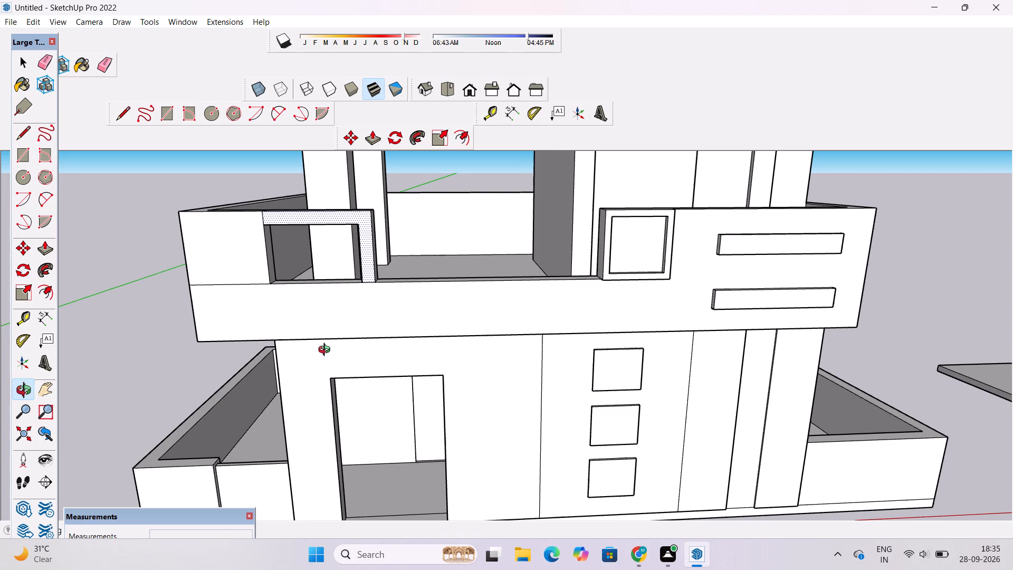
# Examine the parapet frame, its post and the house front from the front, the side and above.
pyautogui.scroll(1, 327, 351)
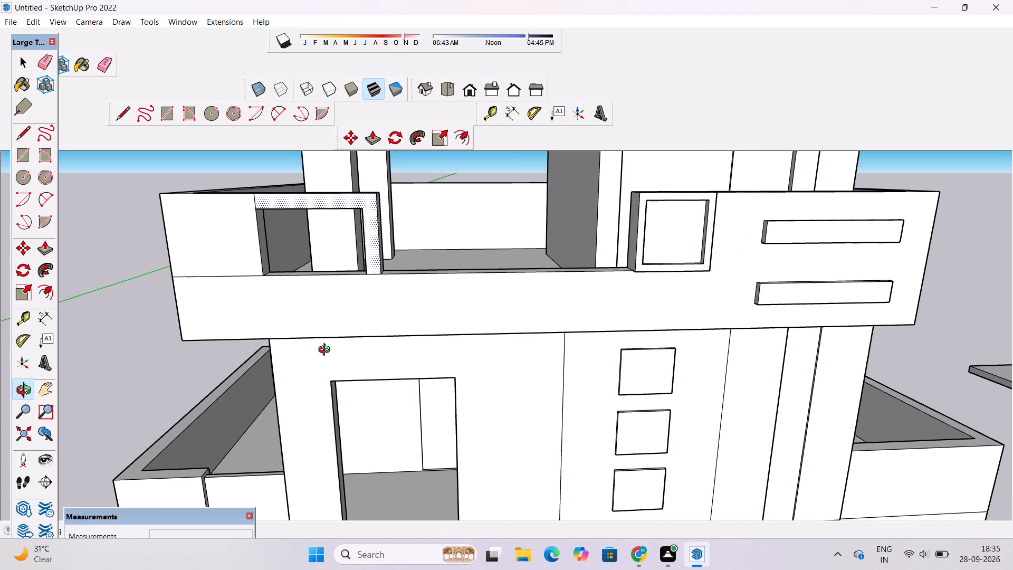
pyautogui.scroll(-2, 327, 351)
pyautogui.scroll(2, 327, 351)
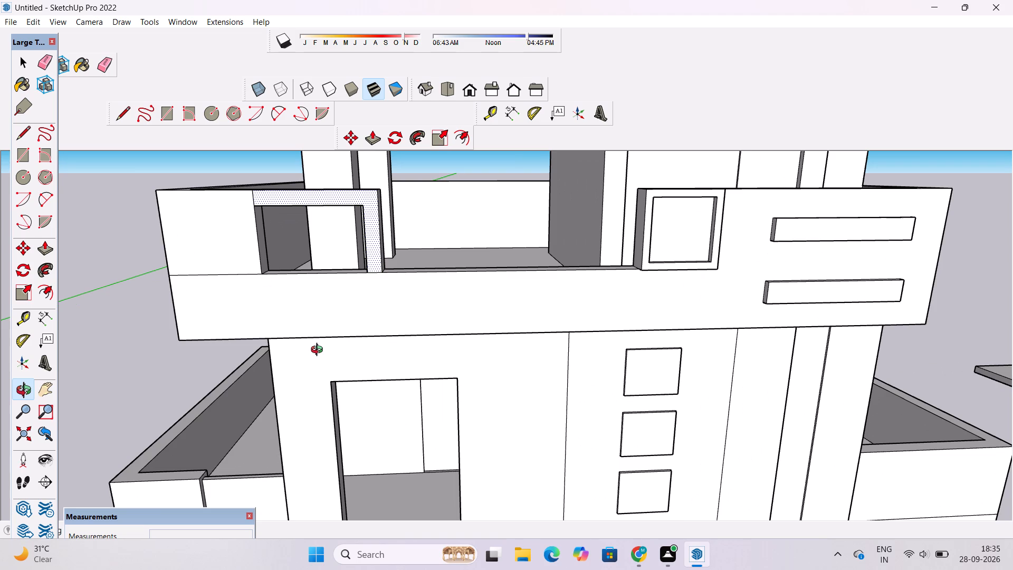
pyautogui.scroll(3, 319, 351)
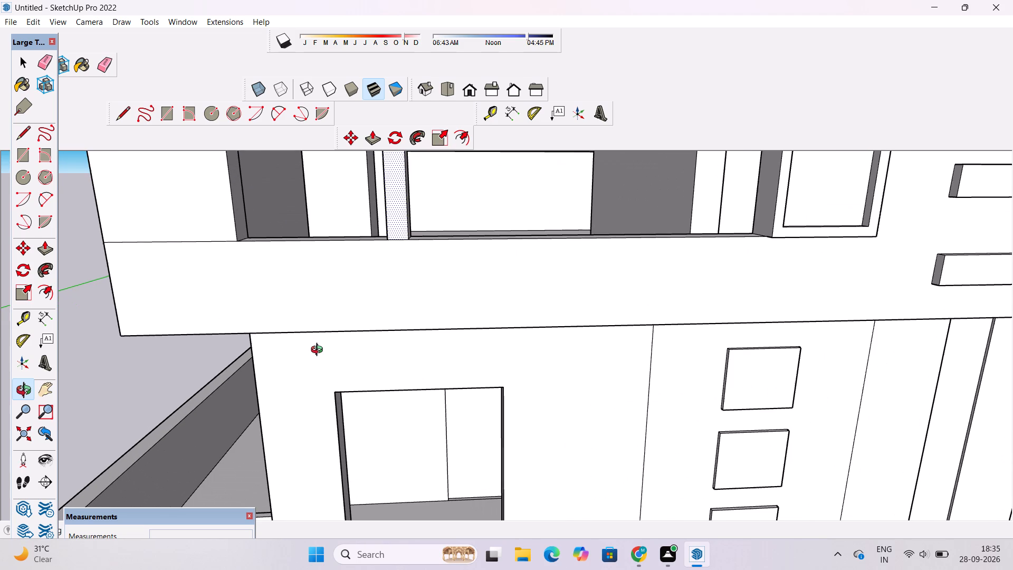
pyautogui.scroll(-1, 319, 351)
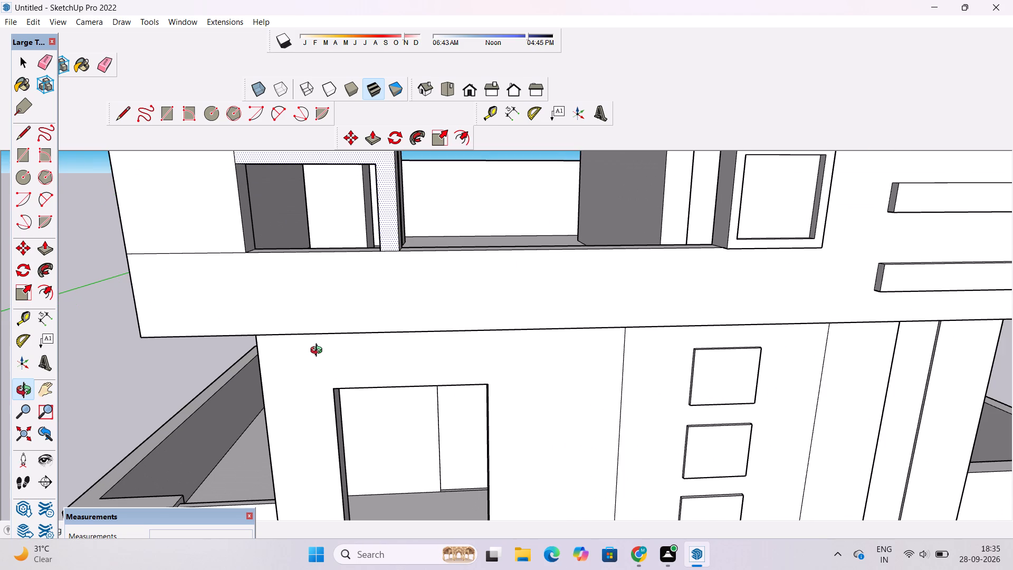
pyautogui.scroll(-6, 317, 357)
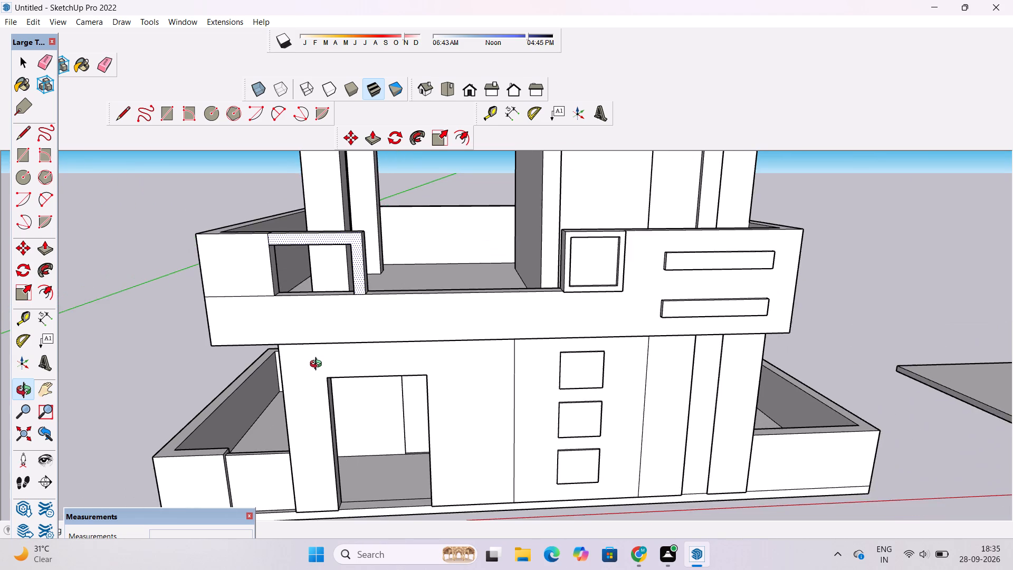
pyautogui.moveTo(314, 389); pyautogui.dragTo(321, 341)
pyautogui.scroll(4, 317, 332)
pyautogui.keyDown('shift'); pyautogui.moveTo(332, 317); pyautogui.dragTo(274, 324); pyautogui.keyUp('shift')
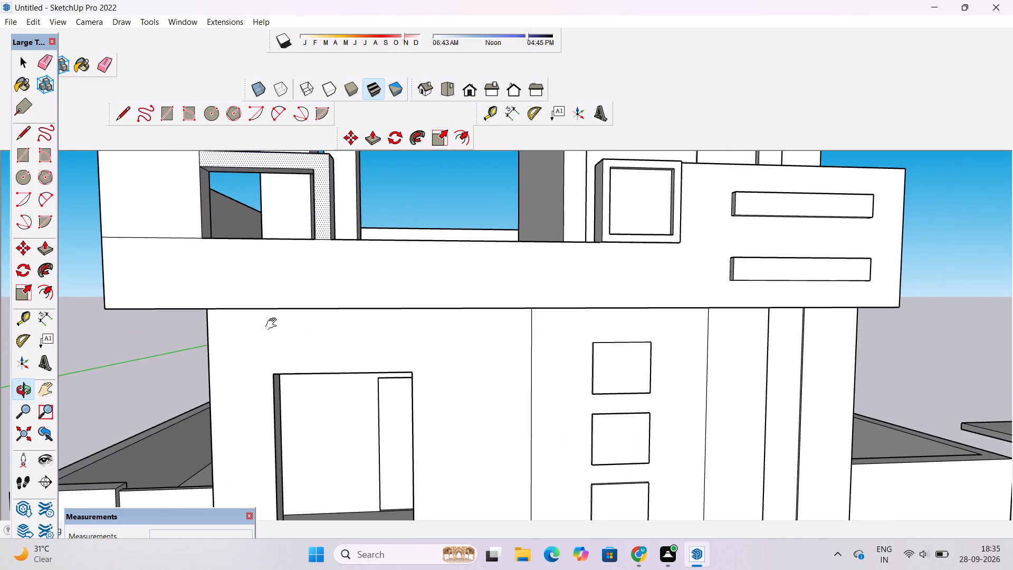
pyautogui.scroll(7, 254, 250)
pyautogui.moveTo(253, 246); pyautogui.dragTo(457, 350)
pyautogui.click(457, 350)
pyautogui.moveTo(456, 349); pyautogui.dragTo(454, 349)
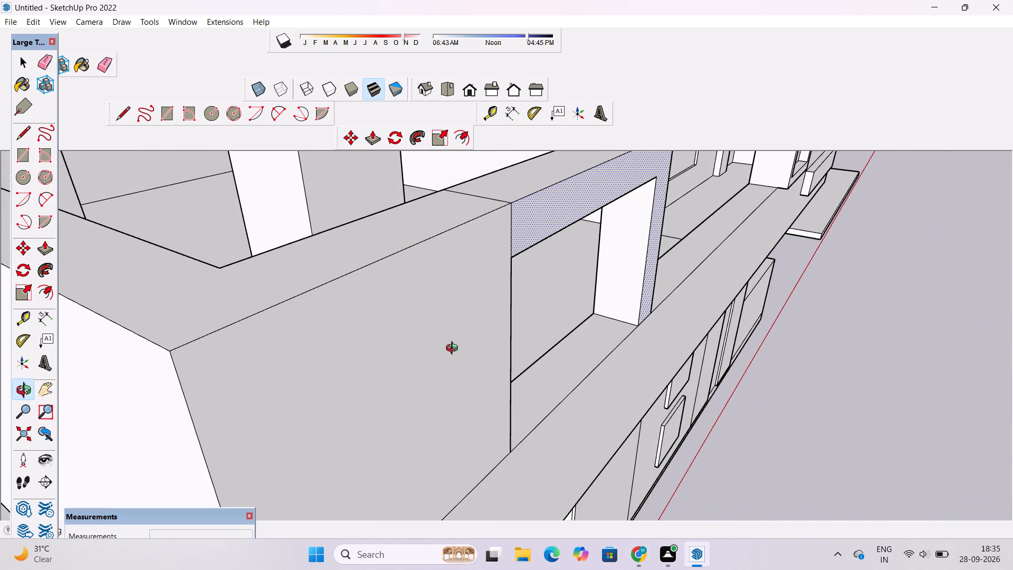
pyautogui.moveTo(454, 349); pyautogui.dragTo(368, 332)
pyautogui.scroll(-6, 491, 338)
pyautogui.moveTo(644, 356); pyautogui.dragTo(361, 332)
pyautogui.scroll(-6, 352, 326)
pyautogui.keyDown('shift'); pyautogui.moveTo(336, 329); pyautogui.dragTo(404, 371); pyautogui.keyUp('shift')
pyautogui.moveTo(407, 371); pyautogui.dragTo(470, 297)
pyautogui.scroll(2, 470, 290)
pyautogui.keyDown('shift'); pyautogui.moveTo(463, 294); pyautogui.dragTo(419, 313); pyautogui.keyUp('shift')
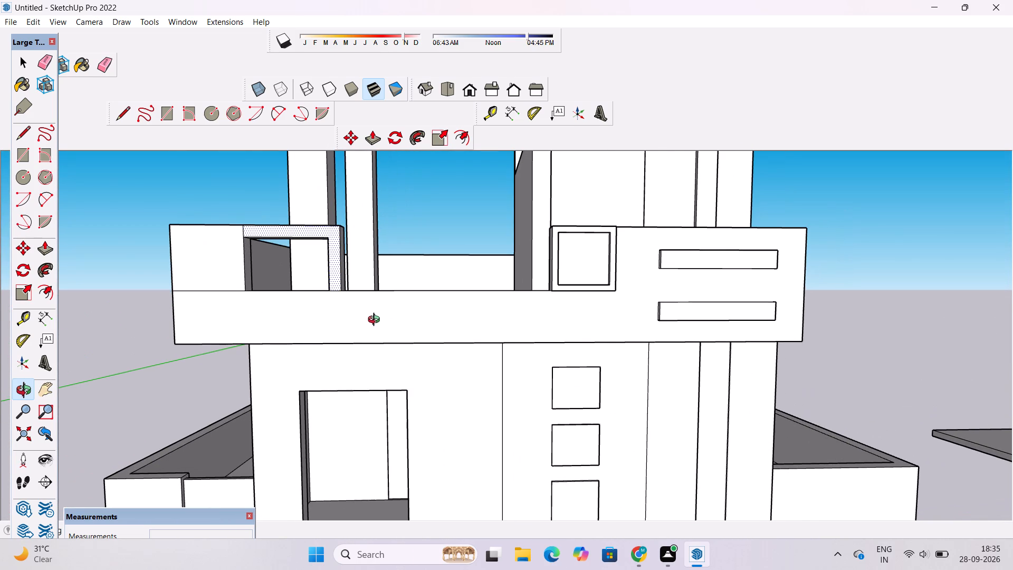
pyautogui.scroll(1, 371, 320)
pyautogui.keyDown('shift'); pyautogui.moveTo(371, 320); pyautogui.dragTo(305, 347); pyautogui.keyUp('shift')
pyautogui.scroll(4, 301, 347)
pyautogui.scroll(-6, 301, 347)
pyautogui.moveTo(313, 364); pyautogui.dragTo(366, 458)
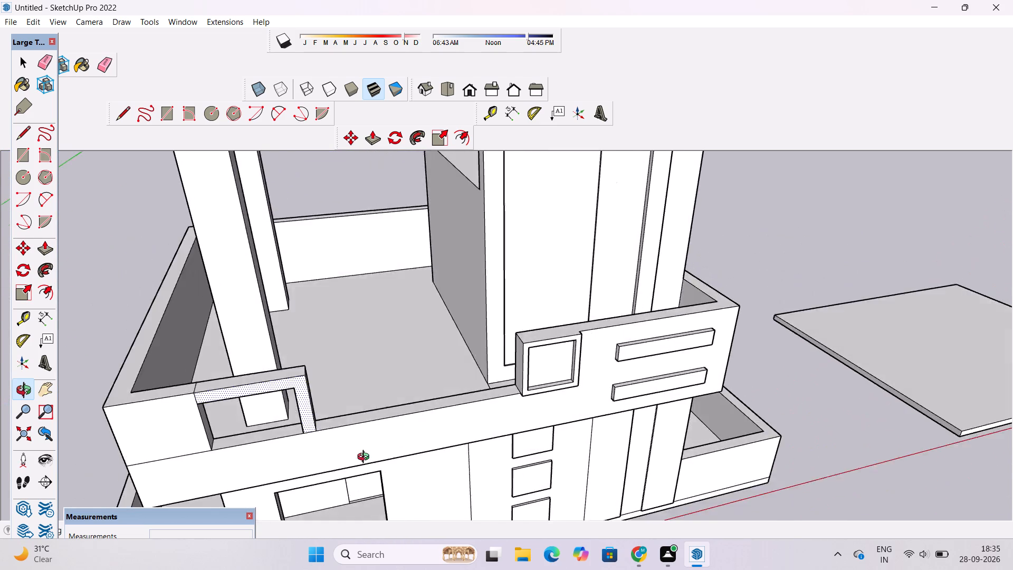
pyautogui.moveTo(366, 458); pyautogui.dragTo(314, 406)
pyautogui.scroll(2, 297, 383)
pyautogui.moveTo(295, 374); pyautogui.dragTo(395, 377)
pyautogui.scroll(3, 393, 370)
pyautogui.moveTo(348, 371); pyautogui.dragTo(339, 395)
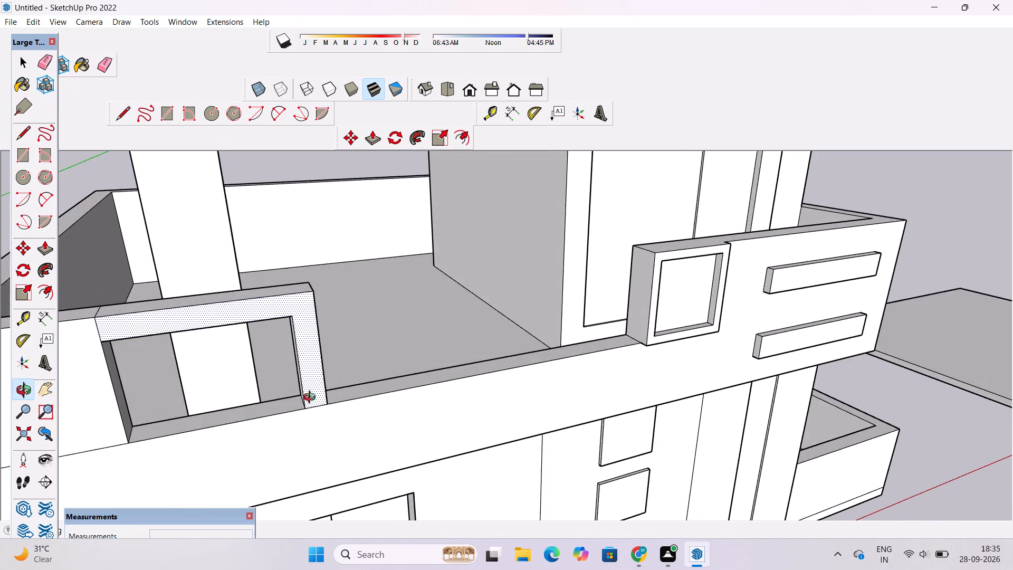
pyautogui.moveTo(300, 403); pyautogui.dragTo(309, 426)
pyautogui.moveTo(433, 400); pyautogui.dragTo(276, 381)
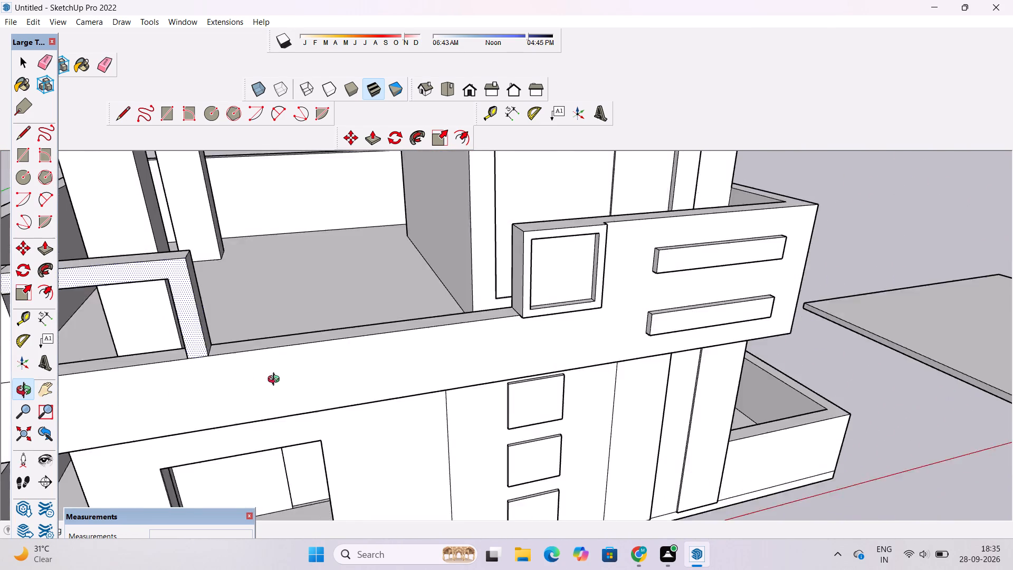
pyautogui.moveTo(276, 381); pyautogui.dragTo(225, 373)
pyautogui.keyDown('shift'); pyautogui.moveTo(288, 353); pyautogui.dragTo(320, 405); pyautogui.keyUp('shift')
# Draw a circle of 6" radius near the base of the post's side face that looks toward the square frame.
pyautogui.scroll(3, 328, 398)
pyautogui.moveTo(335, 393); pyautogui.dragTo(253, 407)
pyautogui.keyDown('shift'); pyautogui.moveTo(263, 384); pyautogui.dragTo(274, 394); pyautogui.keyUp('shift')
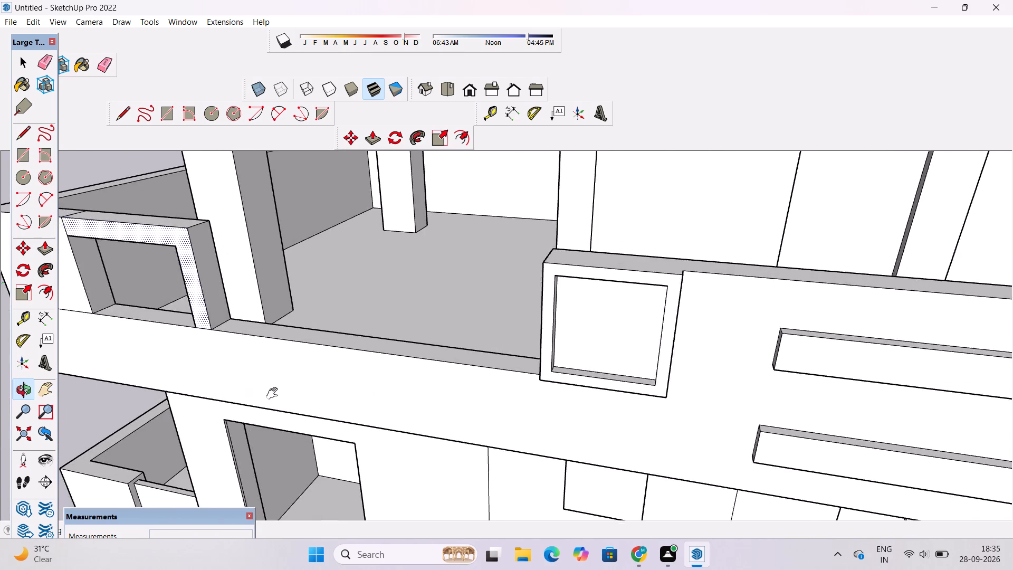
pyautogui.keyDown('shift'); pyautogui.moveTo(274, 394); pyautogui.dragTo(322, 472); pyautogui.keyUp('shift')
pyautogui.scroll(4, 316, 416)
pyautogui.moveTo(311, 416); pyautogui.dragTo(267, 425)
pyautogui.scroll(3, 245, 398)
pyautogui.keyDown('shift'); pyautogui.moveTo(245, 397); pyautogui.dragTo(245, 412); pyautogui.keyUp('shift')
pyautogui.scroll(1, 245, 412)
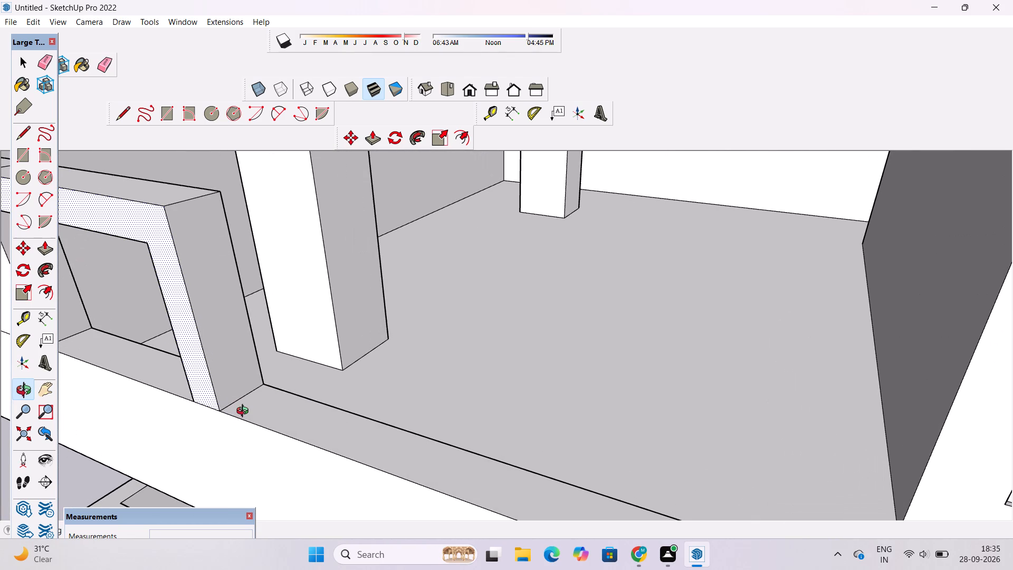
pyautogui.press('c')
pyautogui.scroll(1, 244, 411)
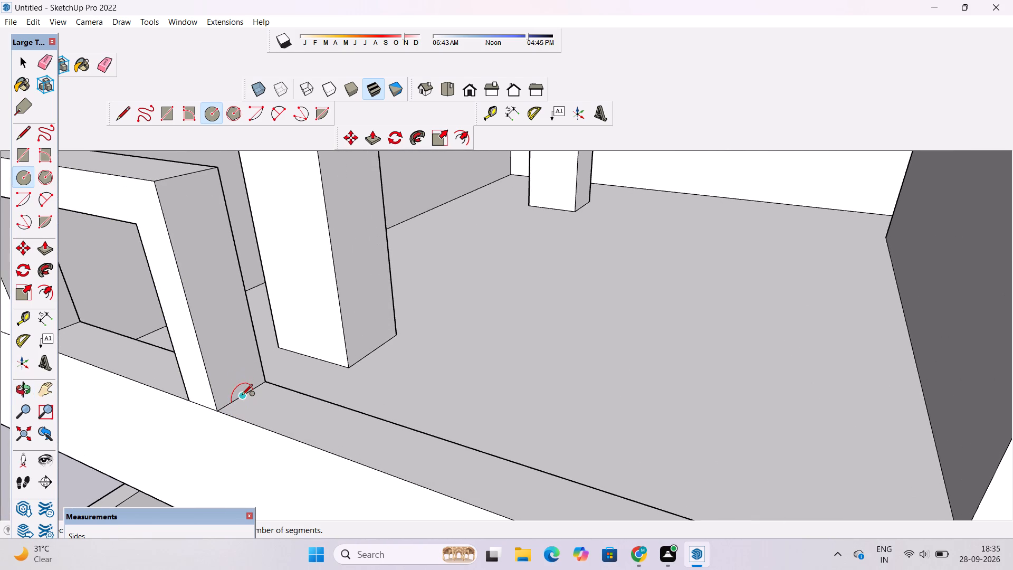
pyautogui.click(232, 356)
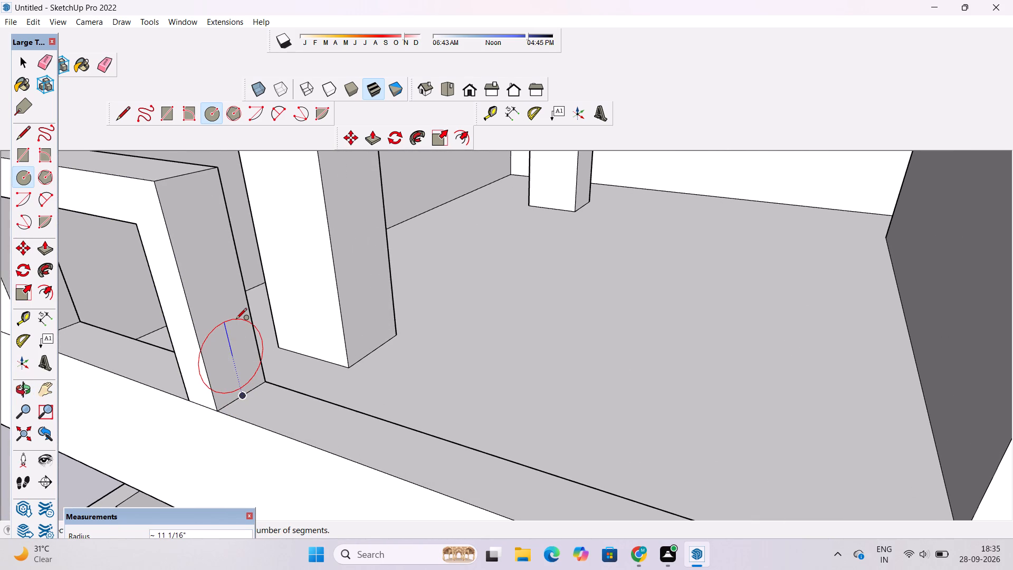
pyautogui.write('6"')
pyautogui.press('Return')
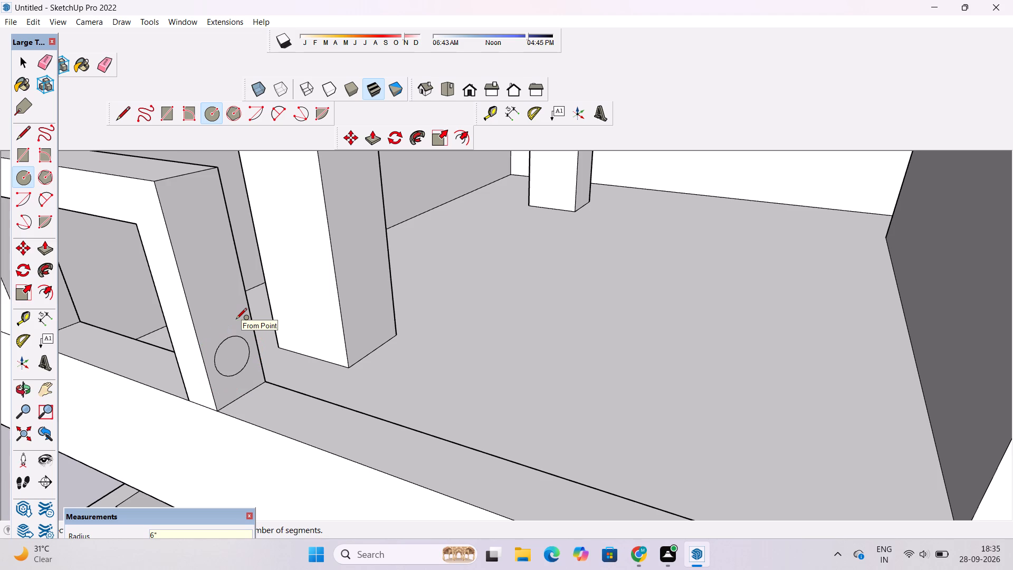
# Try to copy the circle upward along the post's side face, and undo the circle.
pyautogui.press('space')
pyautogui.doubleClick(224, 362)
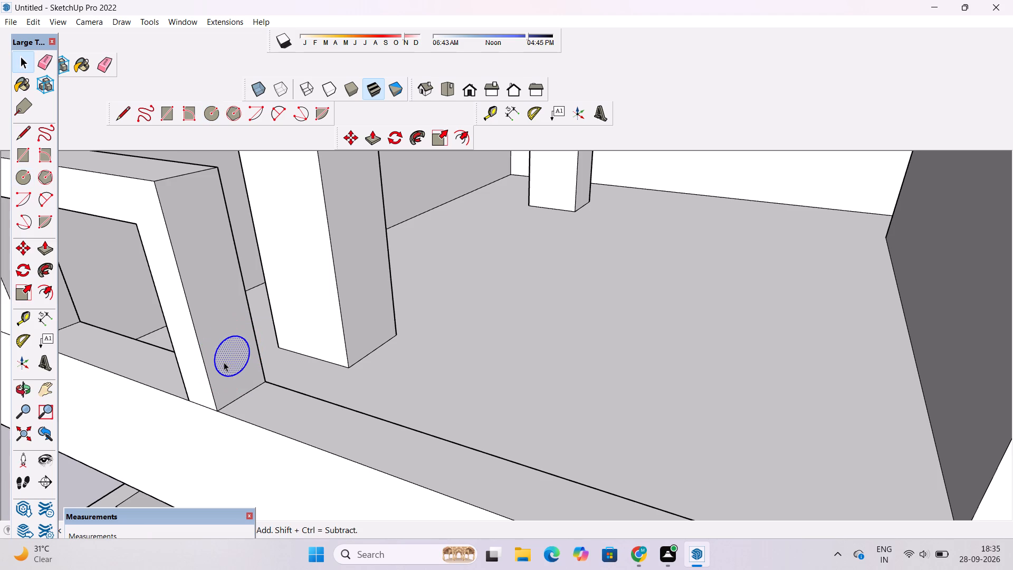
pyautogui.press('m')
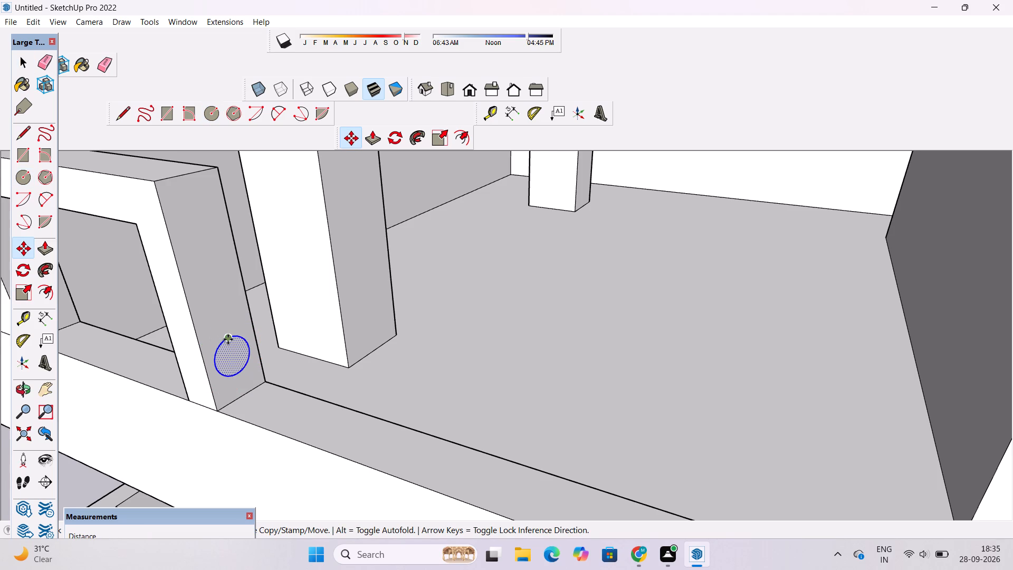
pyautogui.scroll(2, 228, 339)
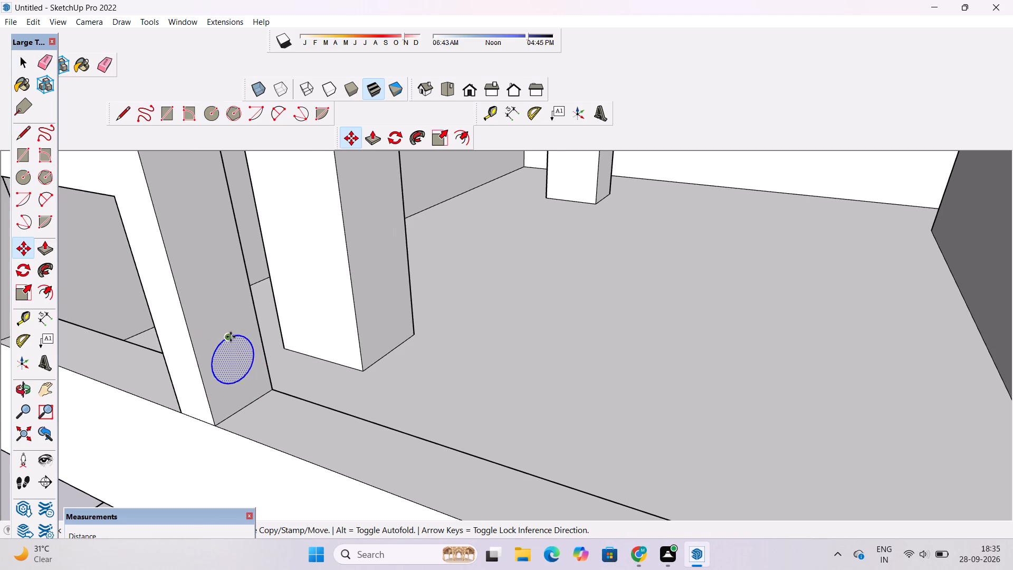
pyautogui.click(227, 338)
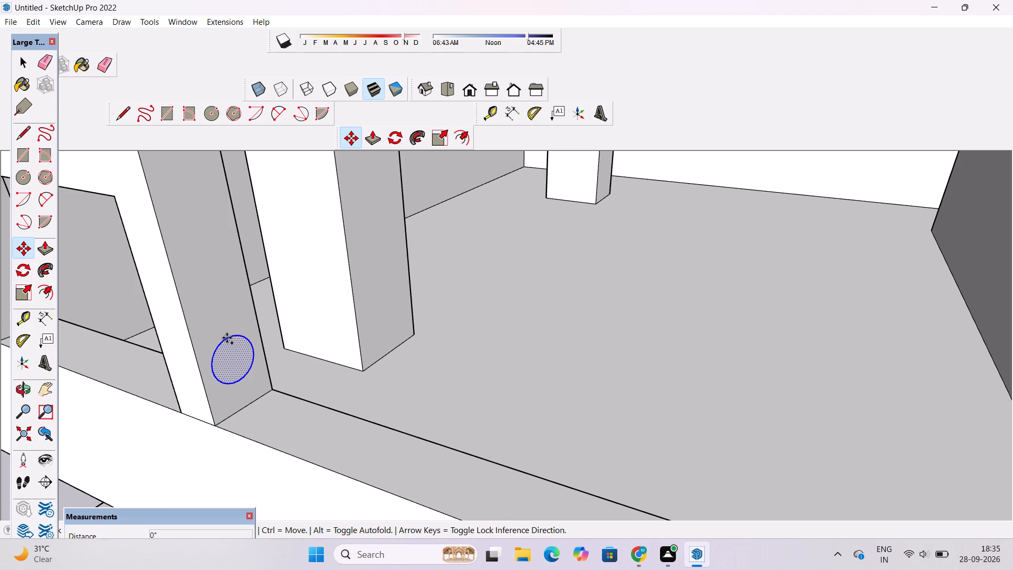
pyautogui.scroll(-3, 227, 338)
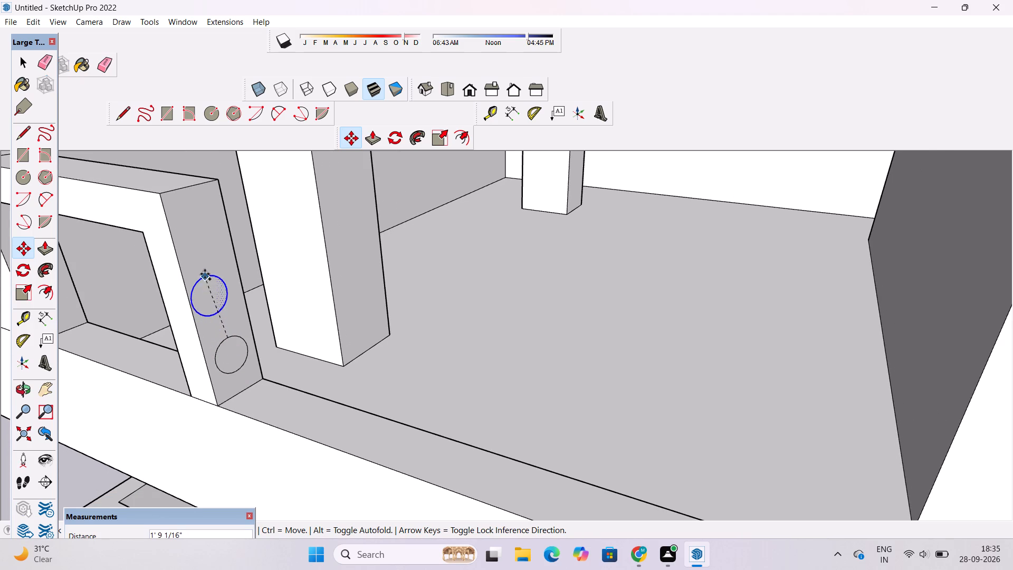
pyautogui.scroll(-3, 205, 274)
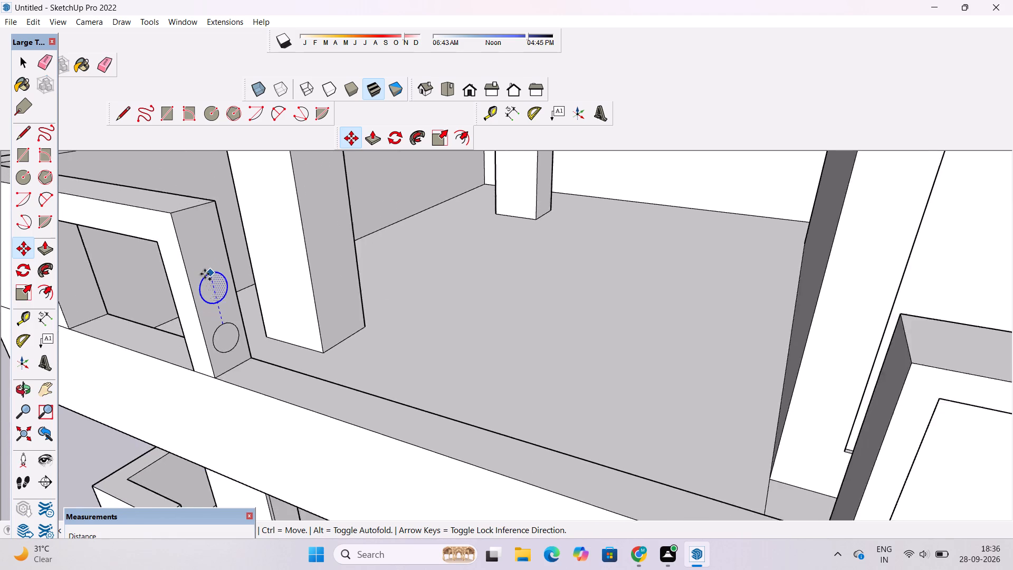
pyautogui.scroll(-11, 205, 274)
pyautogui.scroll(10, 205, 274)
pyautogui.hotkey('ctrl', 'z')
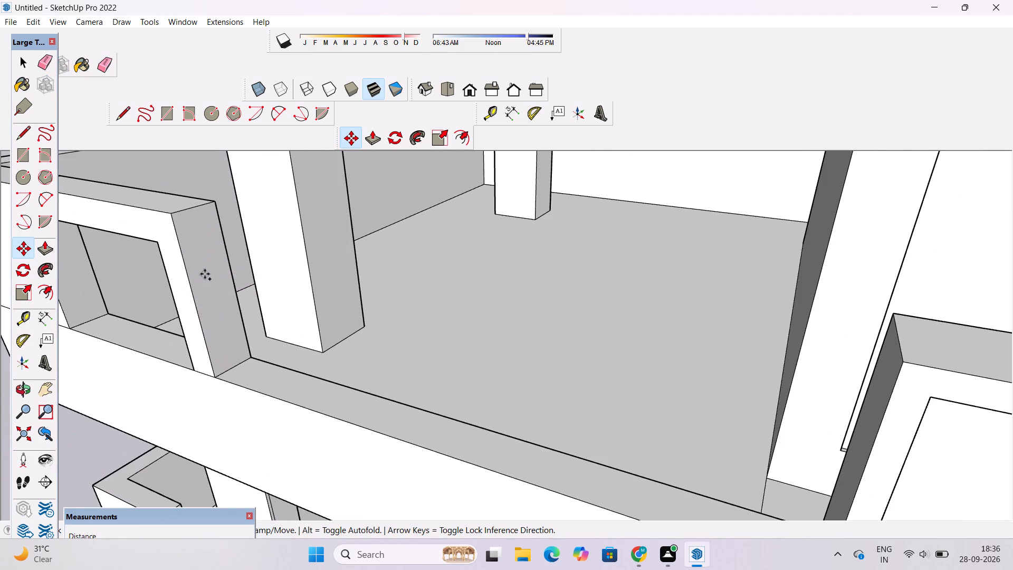
# Draw a circle of 3" radius near the base of the post's side face that looks toward the square frame.
pyautogui.scroll(4, 205, 274)
pyautogui.press('space')
pyautogui.press('c')
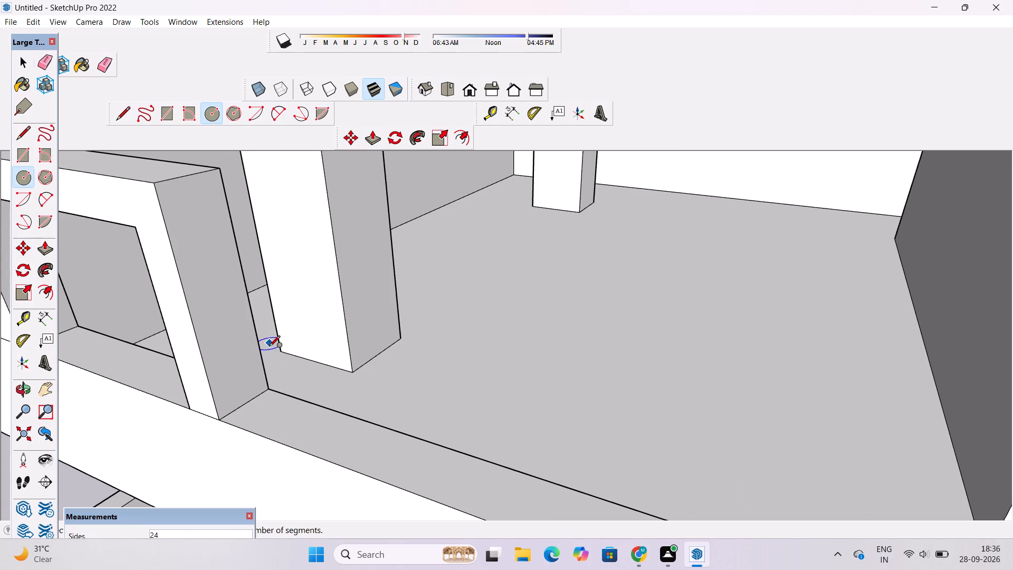
pyautogui.click(228, 365)
pyautogui.write('3"')
pyautogui.press('Return')
# Copy the 3" circle 2' straight up on the post's side face.
pyautogui.press('space')
pyautogui.scroll(5, 228, 360)
pyautogui.doubleClick(230, 363)
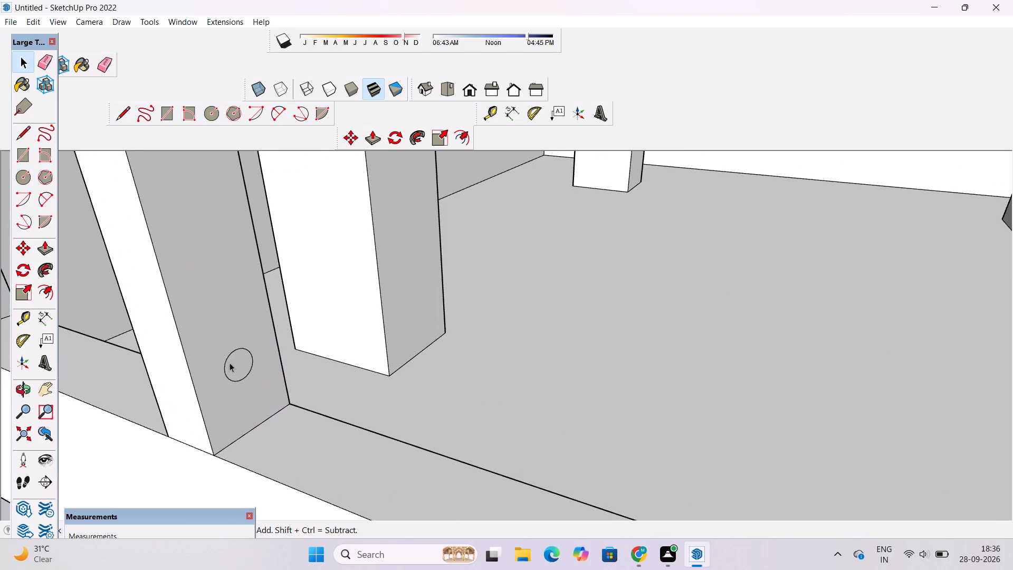
pyautogui.press('m')
pyautogui.scroll(-4, 230, 366)
pyautogui.scroll(4, 235, 365)
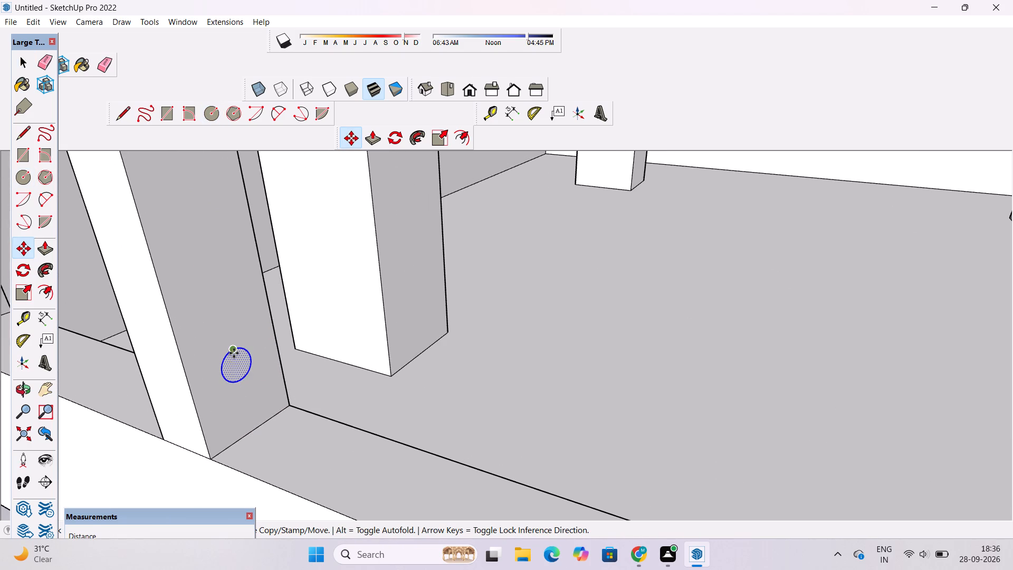
pyautogui.click(233, 351)
pyautogui.scroll(-3, 233, 351)
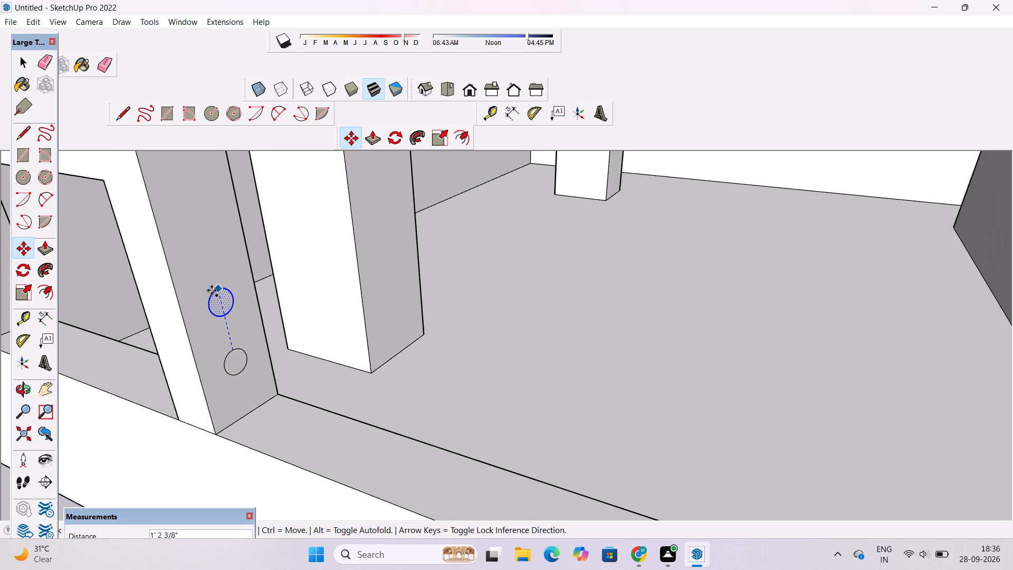
pyautogui.write("2'")
pyautogui.press('Return')
# Copy the upper circle 1' down, midway between the two circles on the post.
pyautogui.scroll(-4, 212, 290)
pyautogui.scroll(3, 221, 279)
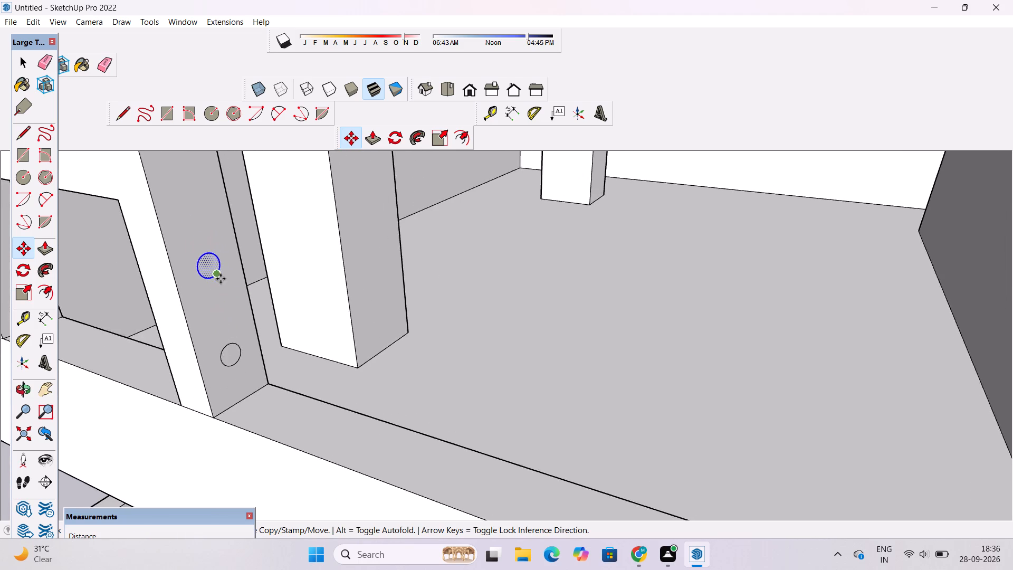
pyautogui.scroll(2, 221, 279)
pyautogui.click(209, 281)
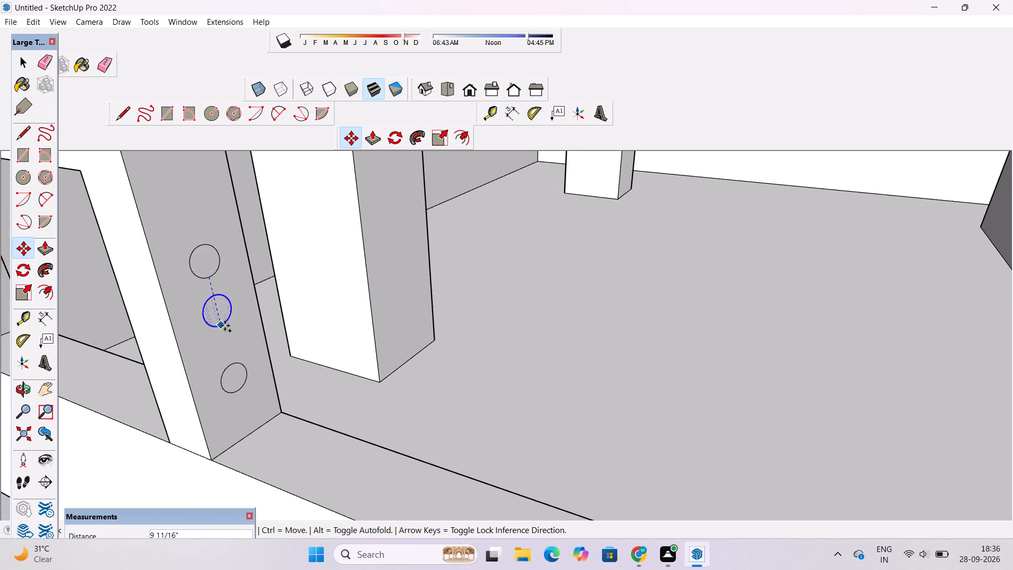
pyautogui.write("1'")
pyautogui.press('Return')
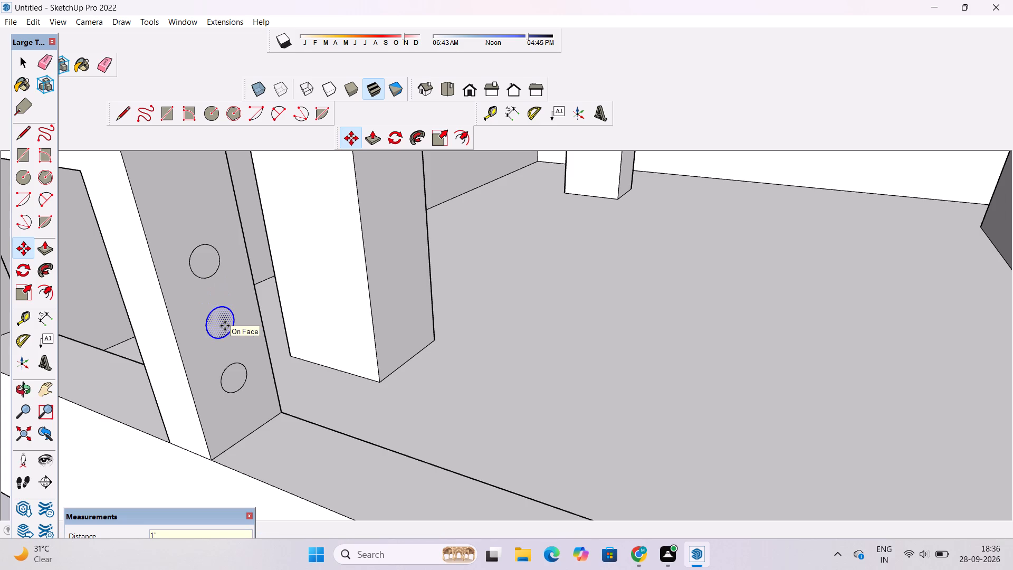
# Copy the uppermost circle 1' further up the post's side face to make a fourth circle.
pyautogui.scroll(-4, 254, 569)
pyautogui.scroll(-2, 273, 417)
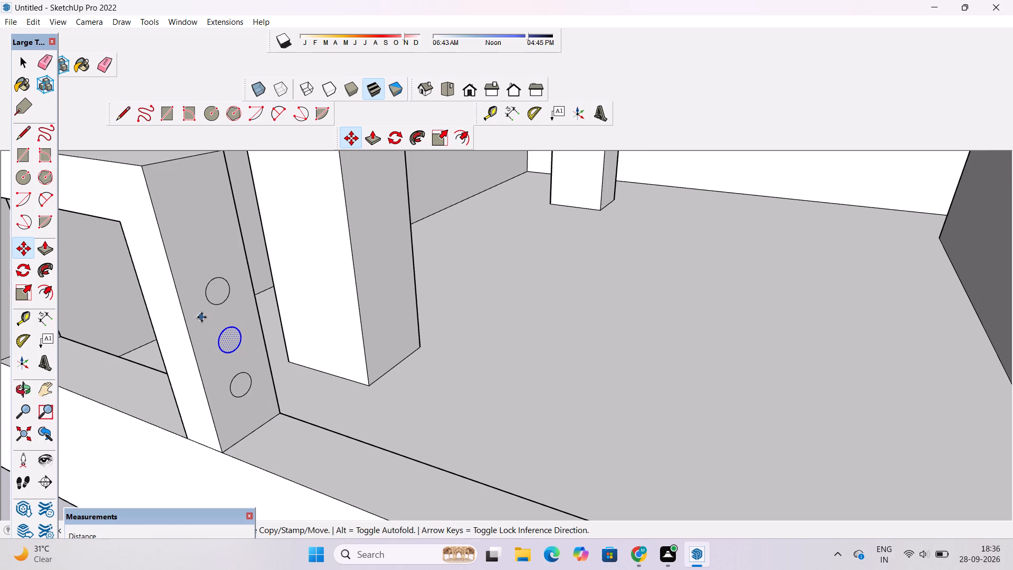
pyautogui.press('space')
pyautogui.click(324, 393)
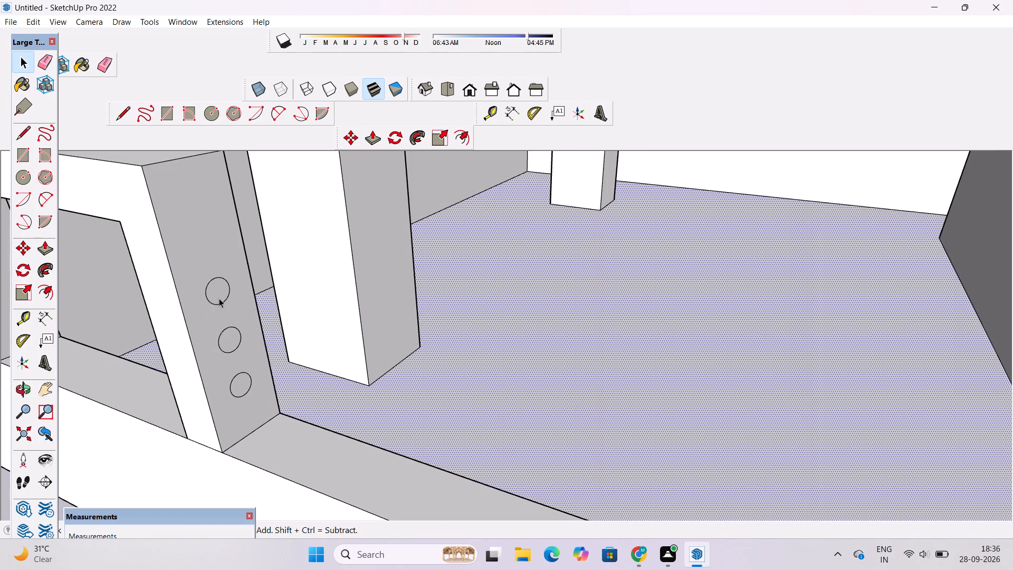
pyautogui.doubleClick(219, 298)
pyautogui.press('m')
pyautogui.scroll(3, 221, 298)
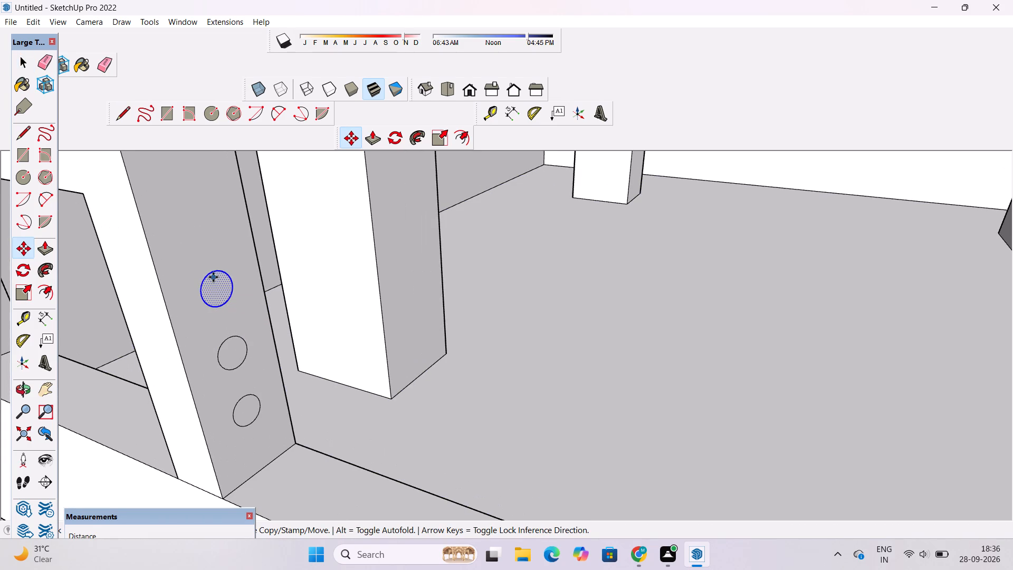
pyautogui.click(214, 274)
pyautogui.scroll(-5, 206, 239)
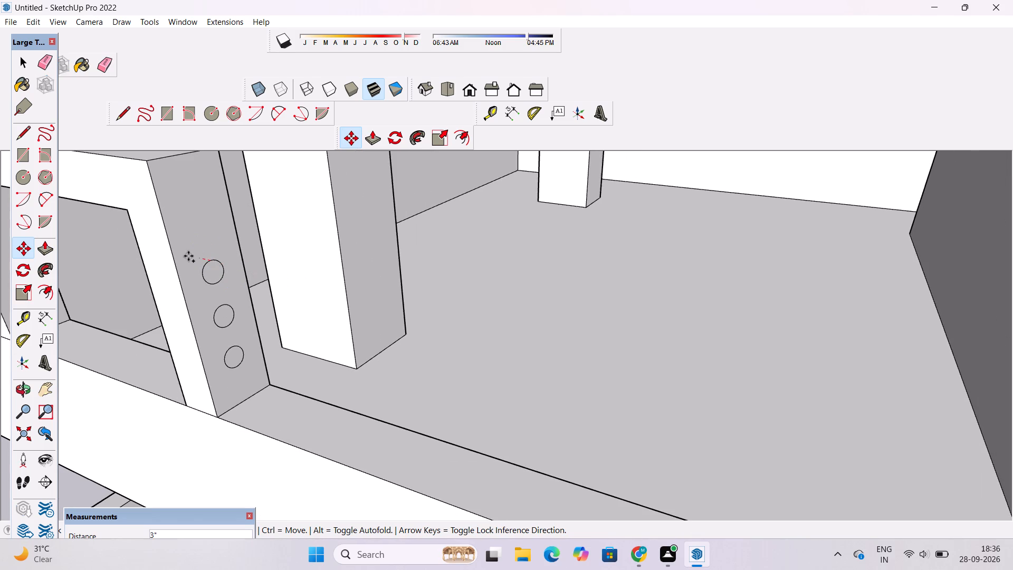
pyautogui.write("1'")
pyautogui.press('Return')
pyautogui.scroll(-5, 188, 240)
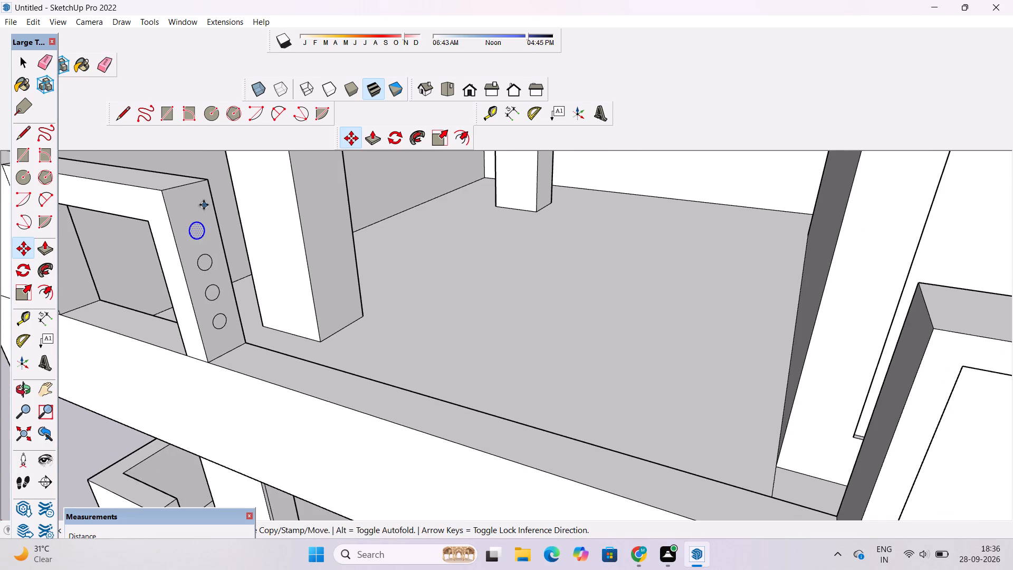
# Copy the uppermost circle 1' further up the post's side face to make a fifth circle.
pyautogui.scroll(4, 193, 201)
pyautogui.click(196, 234)
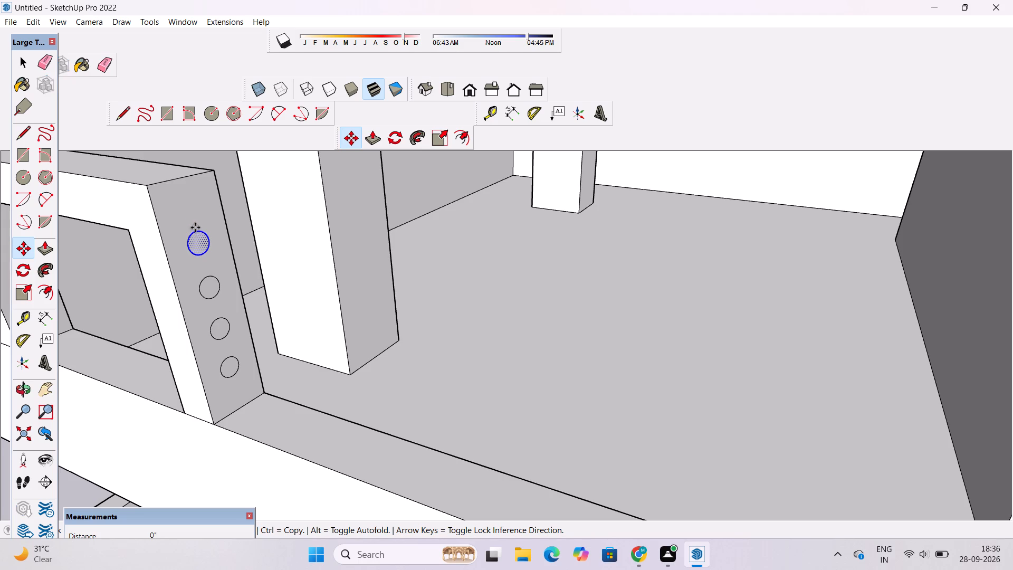
pyautogui.write("1'")
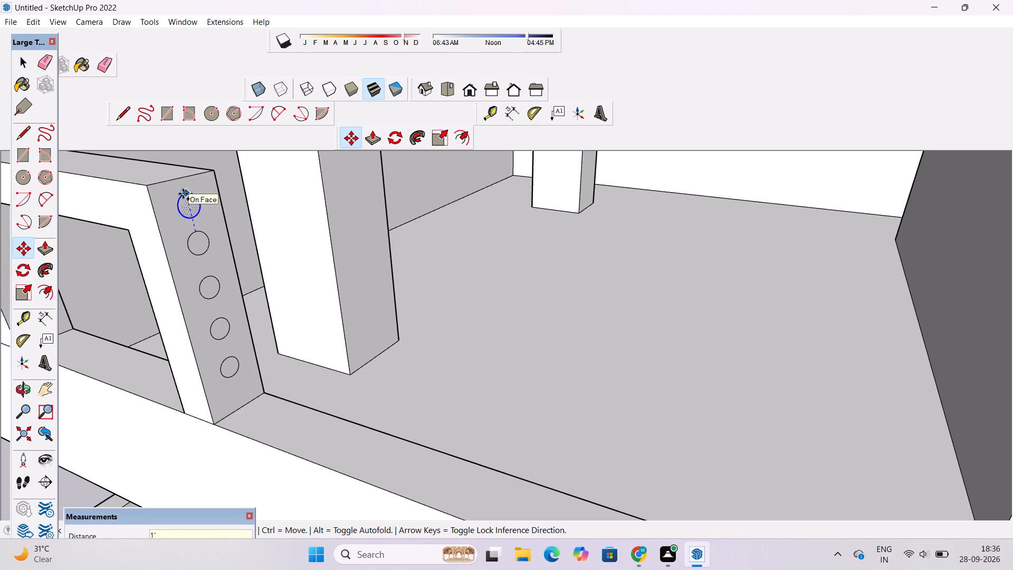
pyautogui.press('Return')
pyautogui.press('space')
# Draw an 18' horizontal line from the lowest circle's centre on the post across to the square frame's side face.
pyautogui.write('o')
pyautogui.scroll(-7, 179, 198)
pyautogui.moveTo(179, 242); pyautogui.dragTo(248, 258)
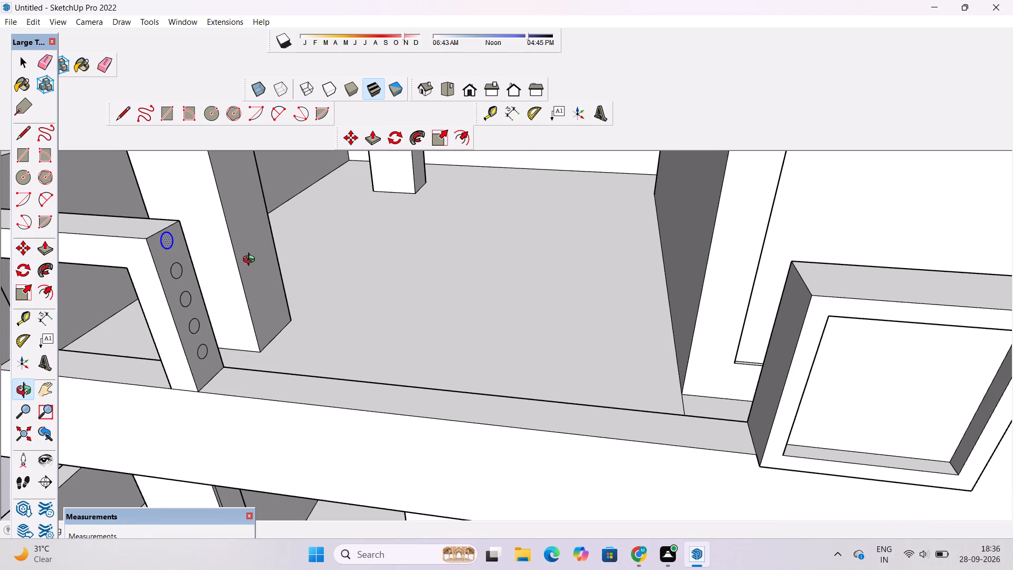
pyautogui.keyDown('shift'); pyautogui.moveTo(251, 262); pyautogui.dragTo(231, 262); pyautogui.keyUp('shift')
pyautogui.scroll(-4, 230, 262)
pyautogui.moveTo(239, 292); pyautogui.dragTo(283, 312)
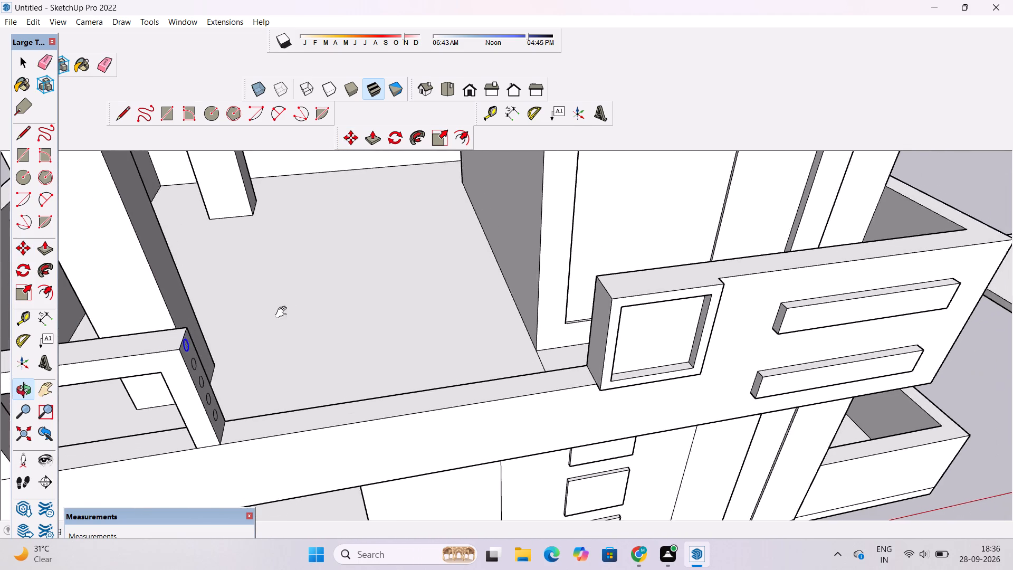
pyautogui.moveTo(283, 312); pyautogui.dragTo(269, 313)
pyautogui.moveTo(241, 332); pyautogui.dragTo(232, 341)
pyautogui.moveTo(228, 344); pyautogui.dragTo(254, 330)
pyautogui.moveTo(254, 330); pyautogui.dragTo(244, 330)
pyautogui.press('l')
pyautogui.scroll(3, 237, 336)
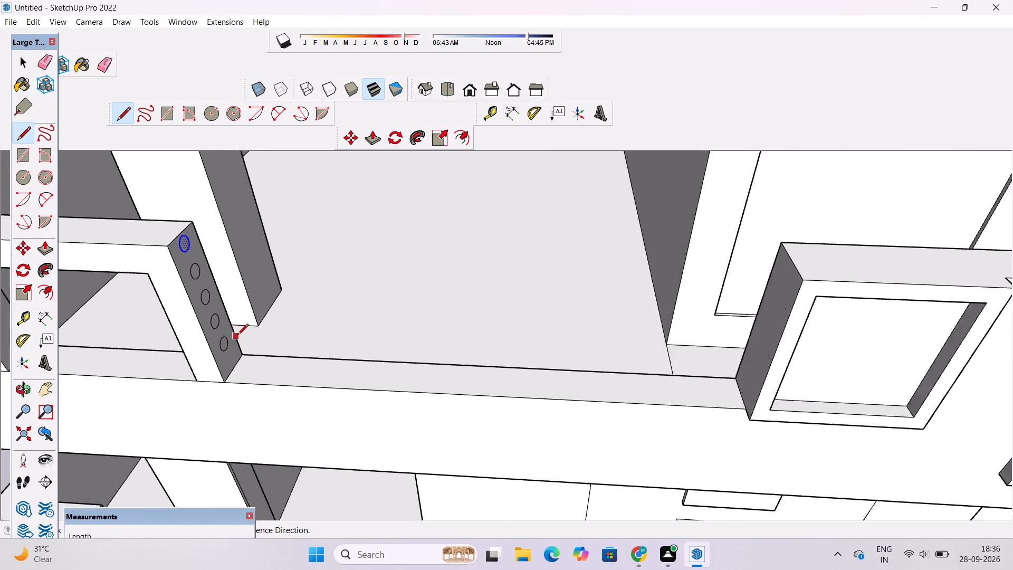
pyautogui.scroll(6, 237, 336)
pyautogui.click(218, 347)
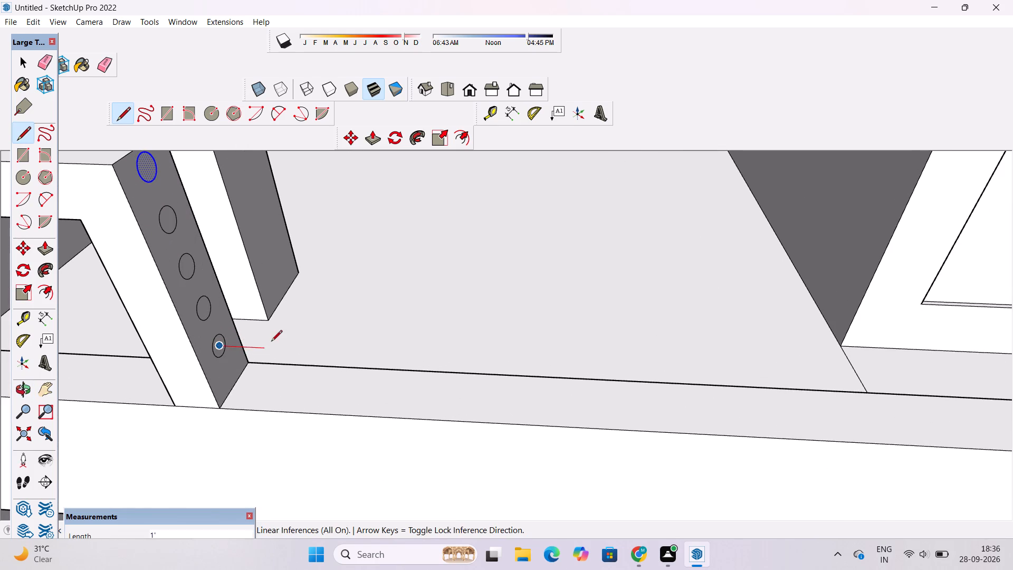
pyautogui.scroll(-6, 271, 342)
pyautogui.scroll(2, 455, 360)
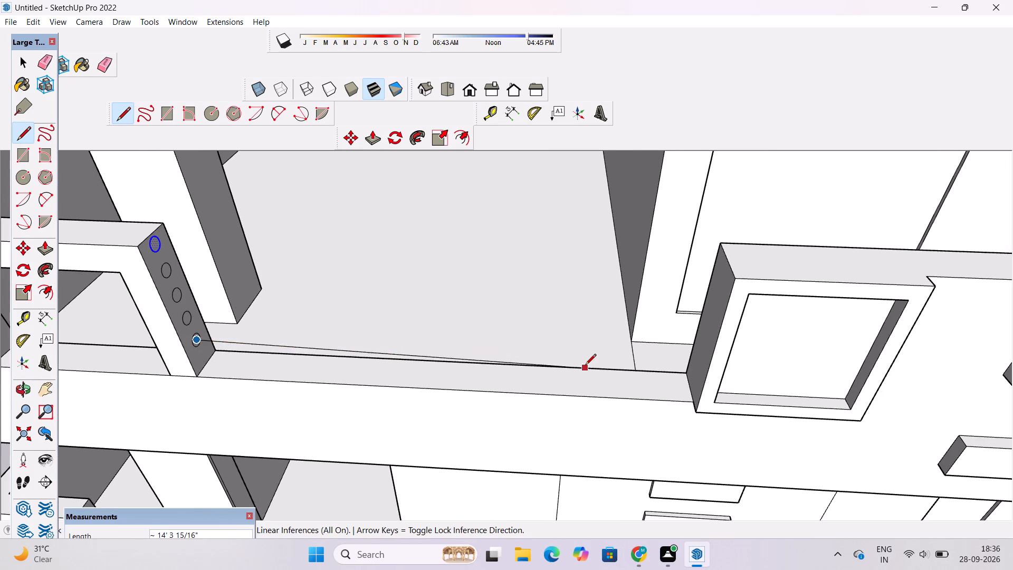
pyautogui.scroll(-2, 588, 366)
pyautogui.scroll(5, 634, 357)
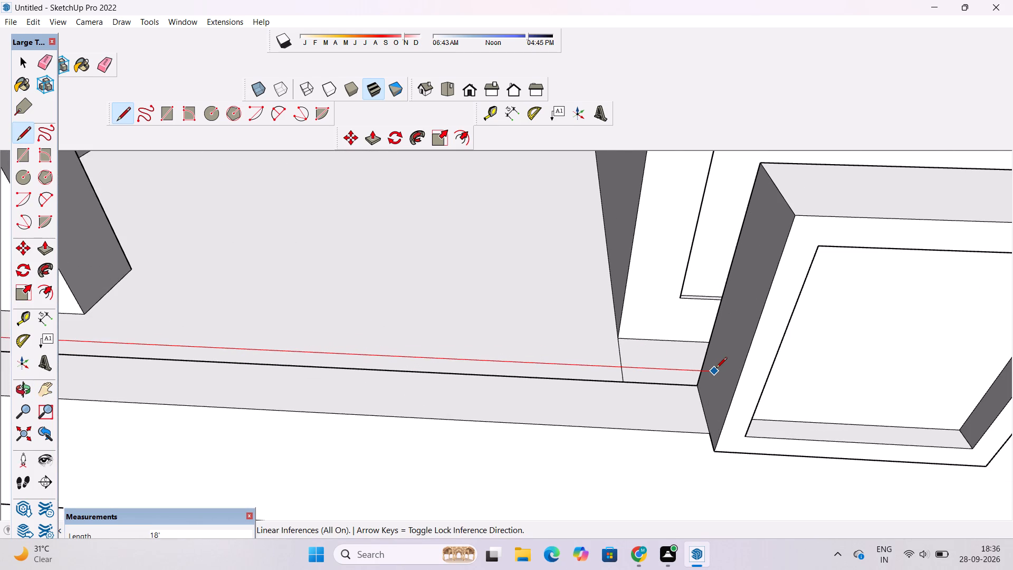
pyautogui.click(716, 369)
pyautogui.press('space')
# Draw a horizontal line from the second-lowest circle's centre across the opening to the square frame's side face.
pyautogui.write('l')
pyautogui.scroll(-5, 702, 370)
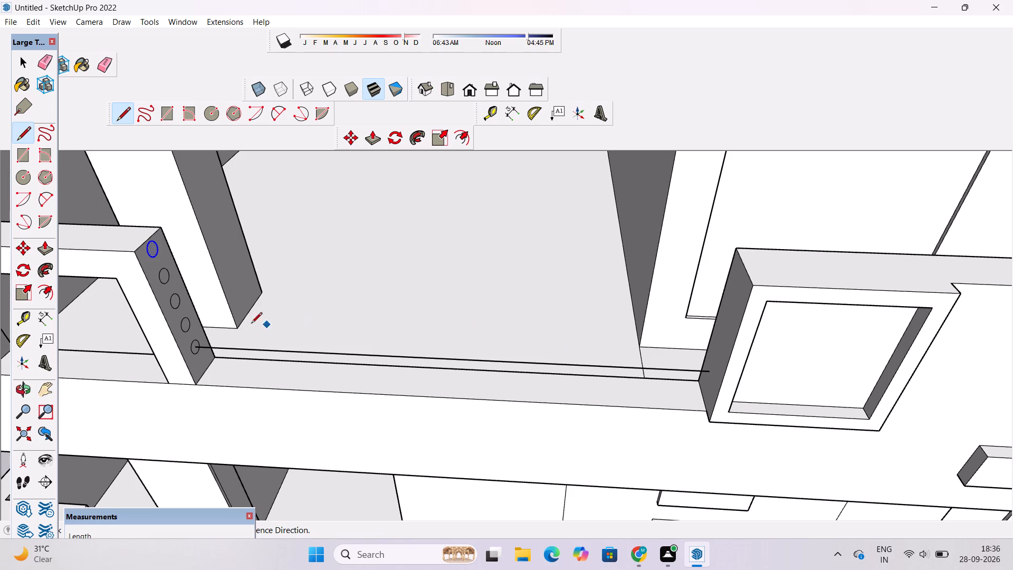
pyautogui.scroll(5, 183, 324)
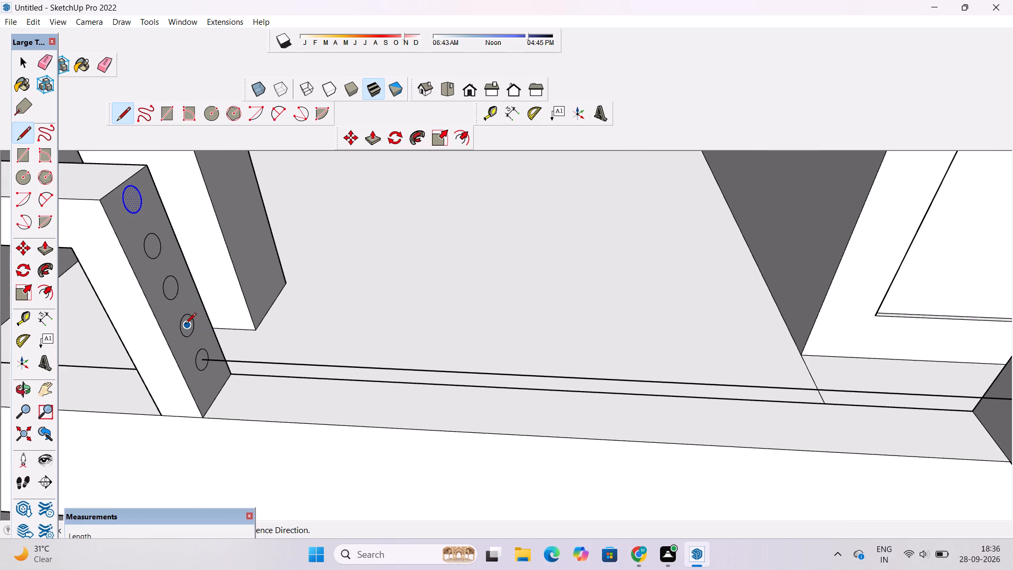
pyautogui.click(185, 325)
pyautogui.scroll(-4, 289, 324)
pyautogui.scroll(2, 684, 353)
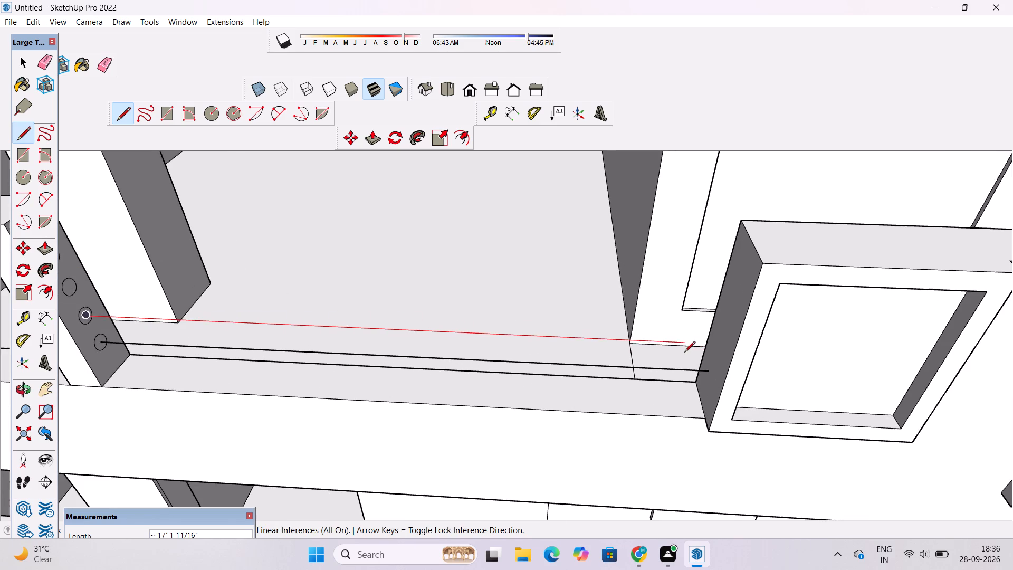
pyautogui.click(717, 345)
pyautogui.press('space')
# Draw a horizontal line from the middle circle's centre across the opening to the square frame's side face.
pyautogui.write('l')
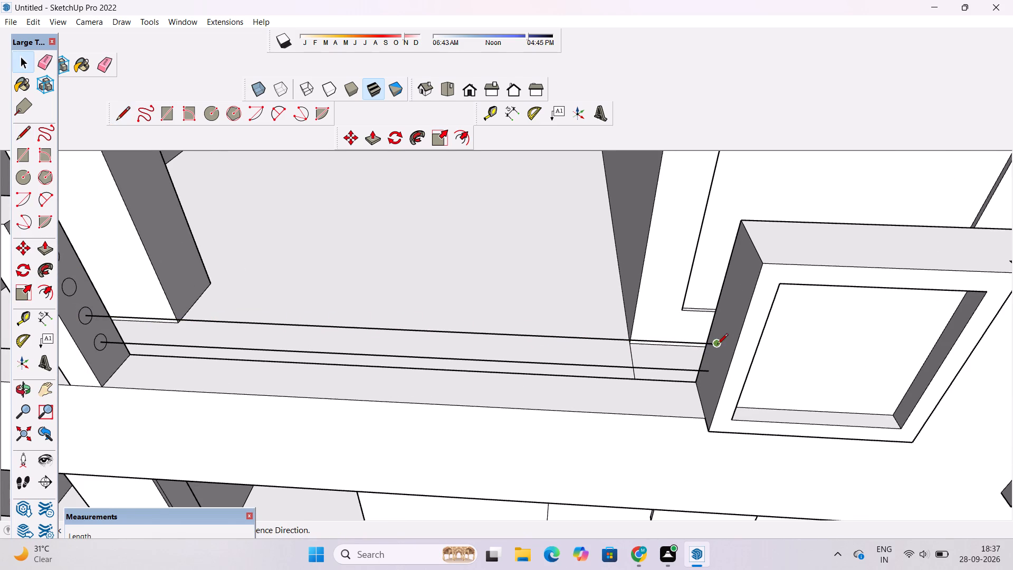
pyautogui.scroll(-3, 705, 350)
pyautogui.scroll(7, 270, 292)
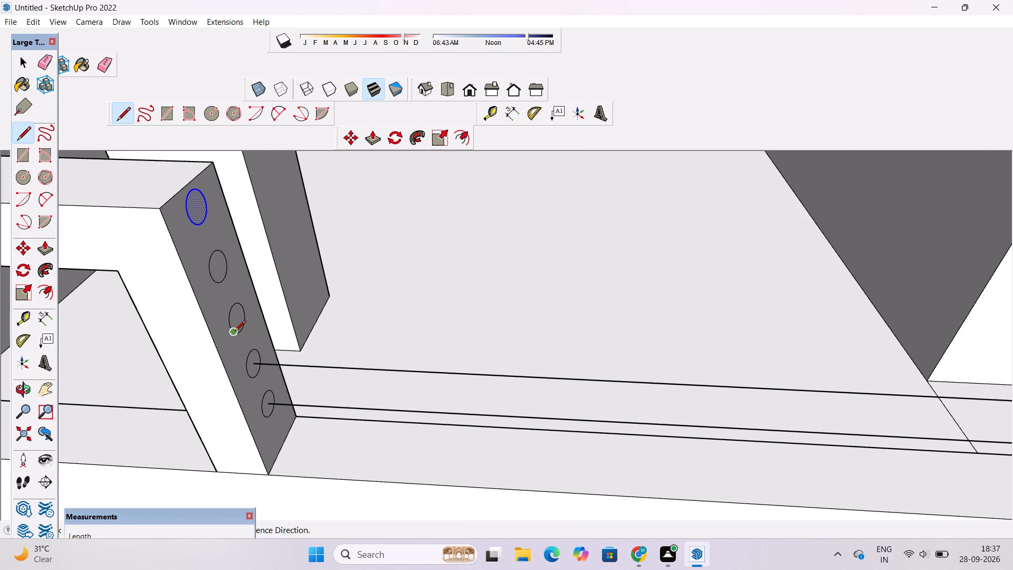
pyautogui.click(236, 319)
pyautogui.scroll(-9, 238, 317)
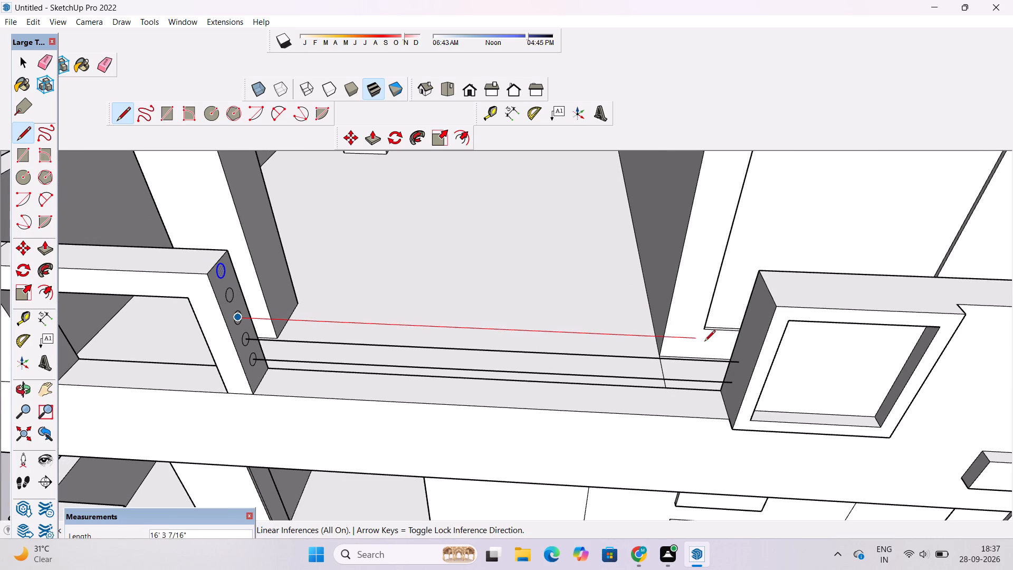
pyautogui.click(748, 341)
pyautogui.press('space')
# Draw an 18' horizontal line from the fourth circle's centre, counting upward, across to the square frame's side face.
pyautogui.write('l')
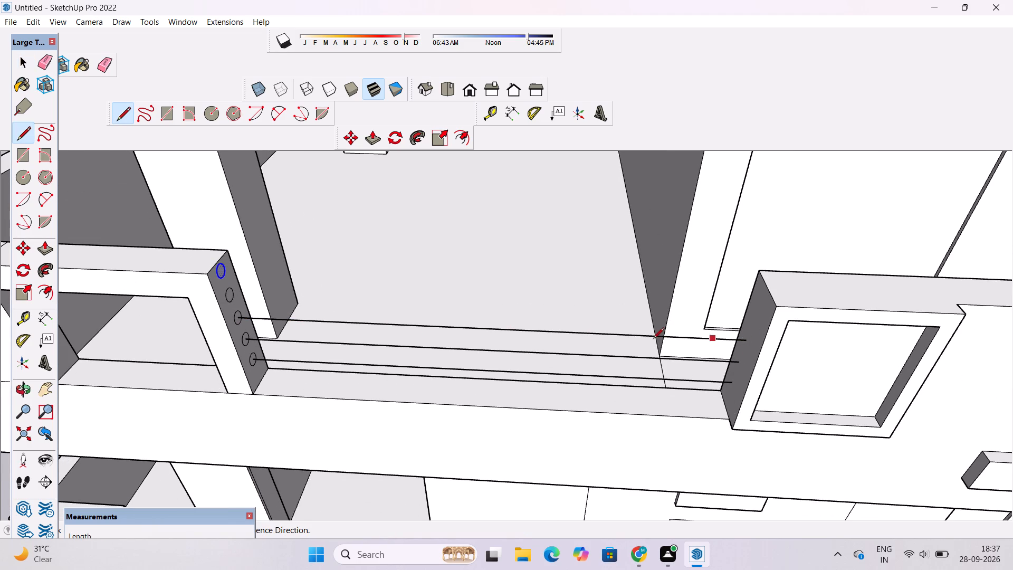
pyautogui.scroll(5, 216, 307)
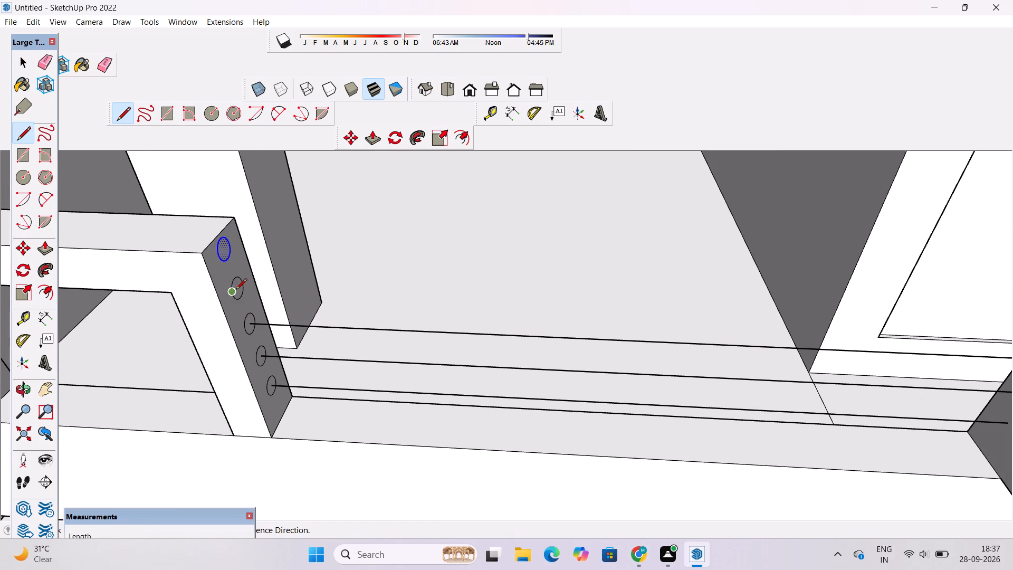
pyautogui.click(236, 290)
pyautogui.scroll(-8, 243, 287)
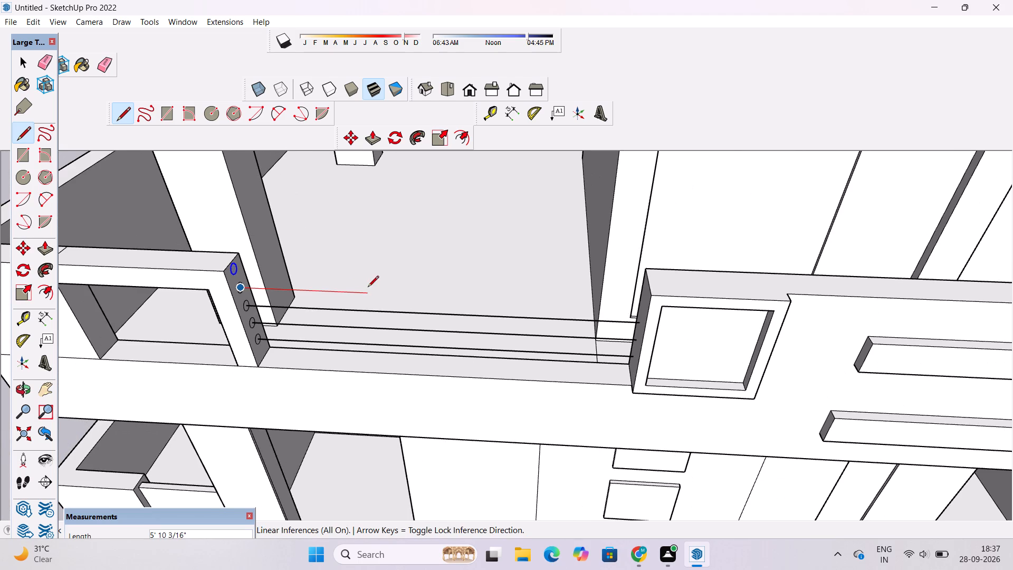
pyautogui.scroll(3, 601, 298)
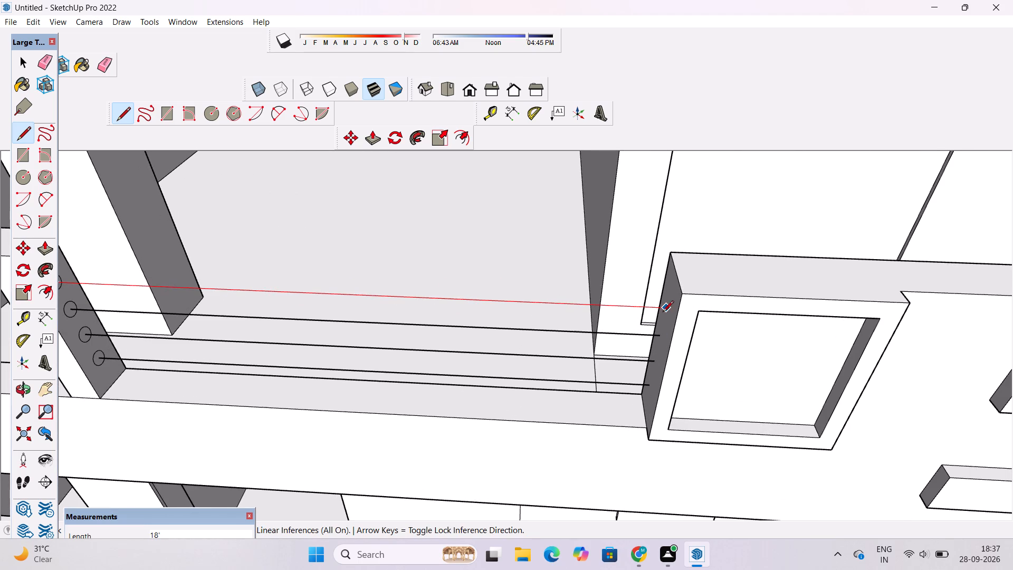
pyautogui.click(672, 309)
pyautogui.press('space')
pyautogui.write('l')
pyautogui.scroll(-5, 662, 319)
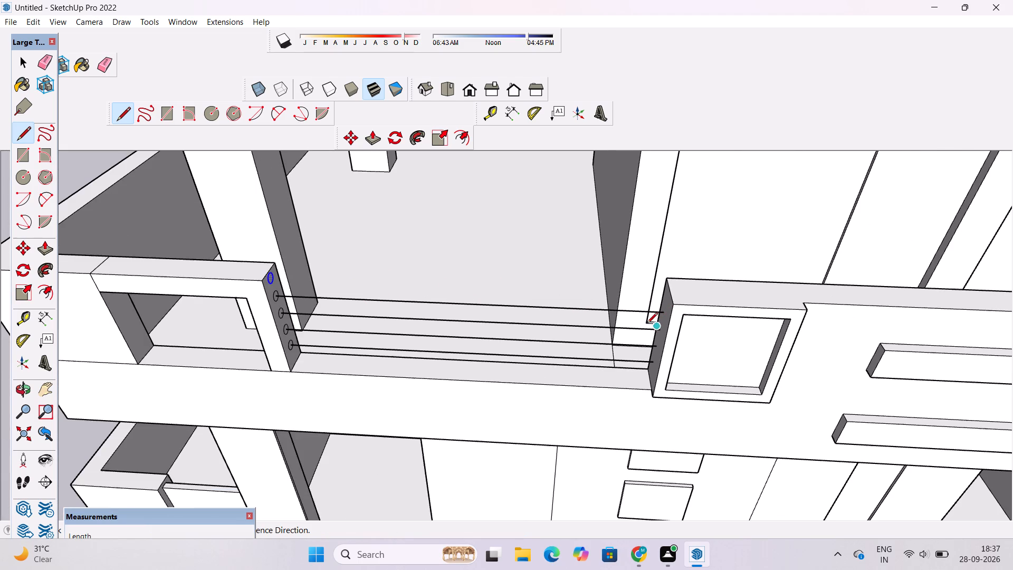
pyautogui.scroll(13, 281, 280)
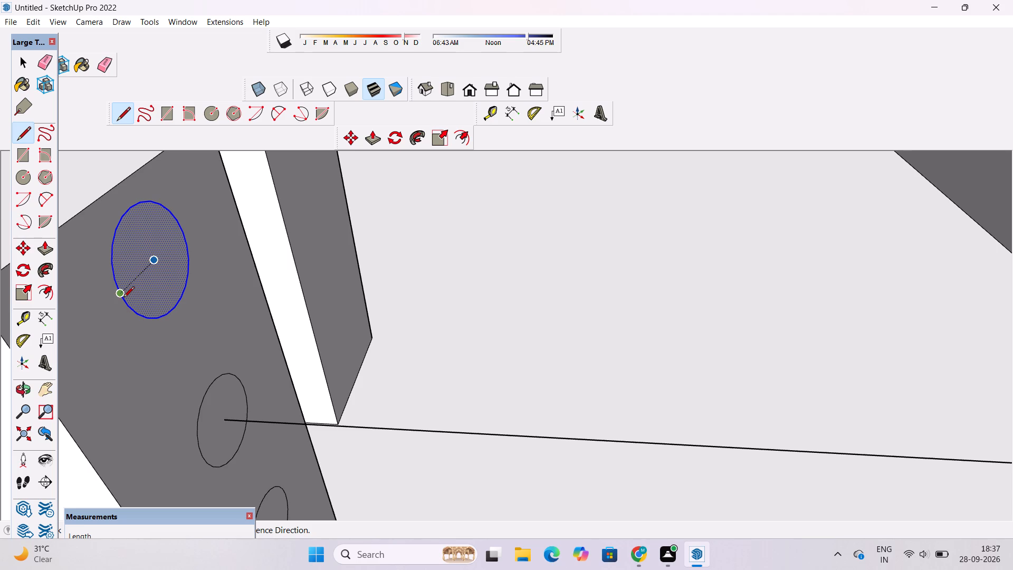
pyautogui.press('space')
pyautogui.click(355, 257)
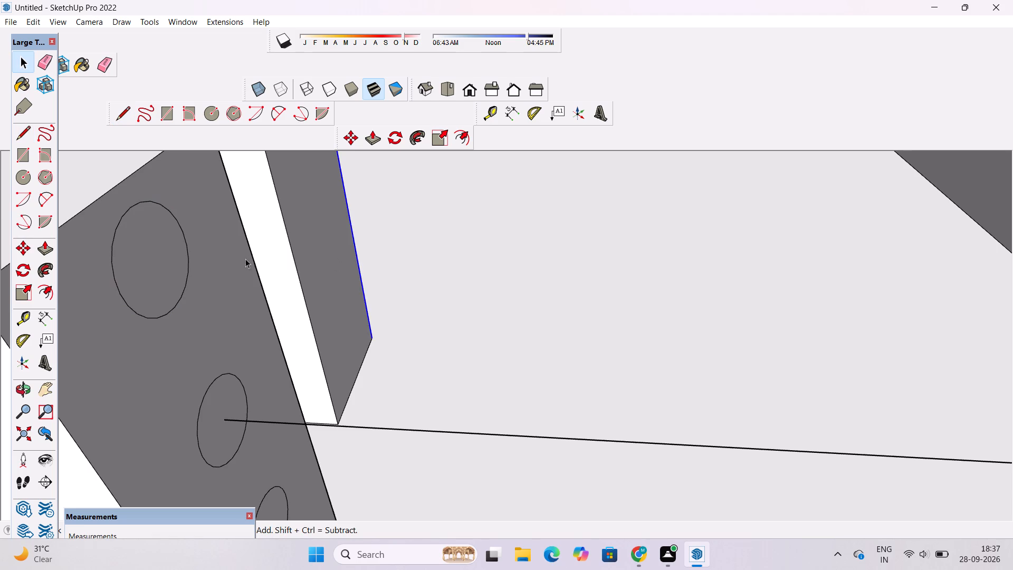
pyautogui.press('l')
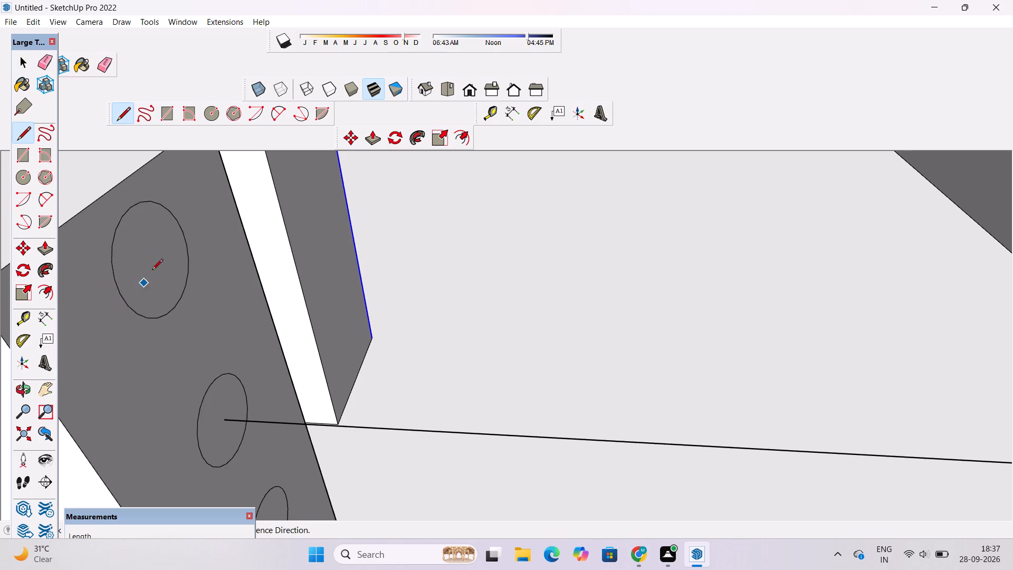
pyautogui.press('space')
# Draw an 18' horizontal line from the topmost circle's centre across the opening to the square frame's side face.
pyautogui.scroll(-13, 387, 275)
pyautogui.moveTo(156, 242); pyautogui.dragTo(163, 242)
pyautogui.scroll(6, 421, 289)
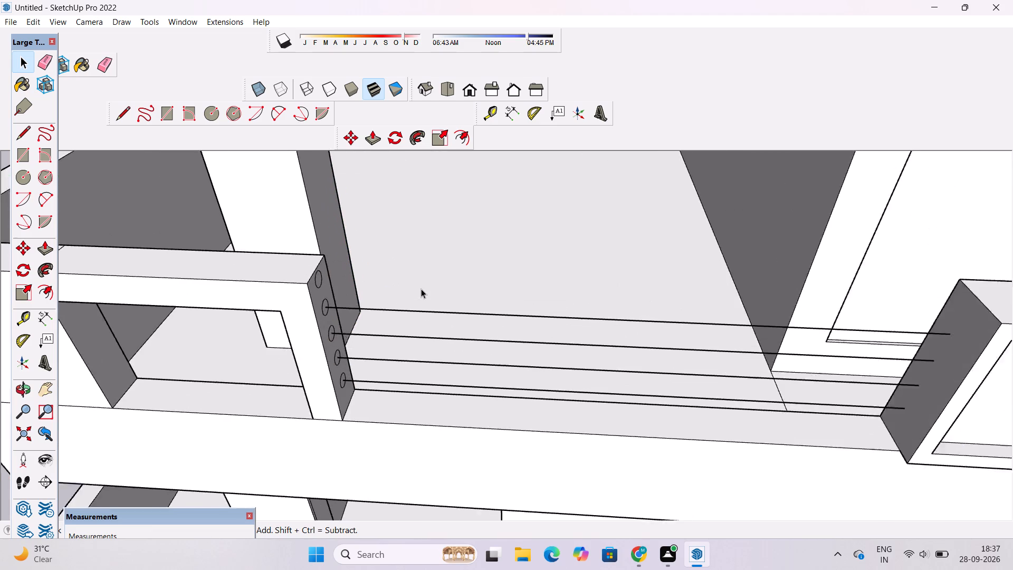
pyautogui.scroll(2, 421, 289)
pyautogui.press('l')
pyautogui.scroll(4, 410, 304)
pyautogui.scroll(-4, 393, 300)
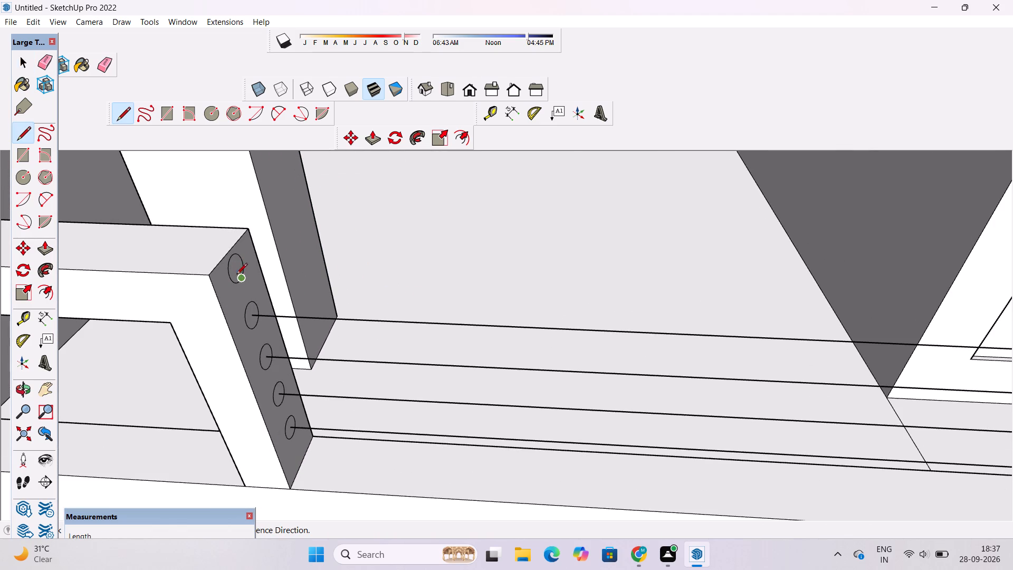
pyautogui.click(234, 270)
pyautogui.scroll(-7, 311, 269)
pyautogui.scroll(2, 652, 286)
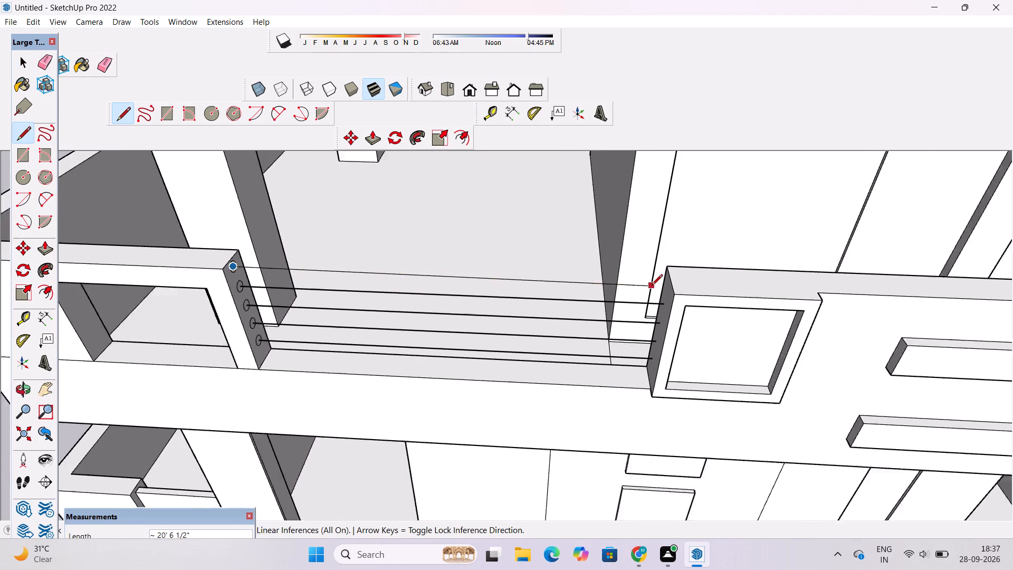
pyautogui.scroll(1, 652, 286)
pyautogui.click(667, 289)
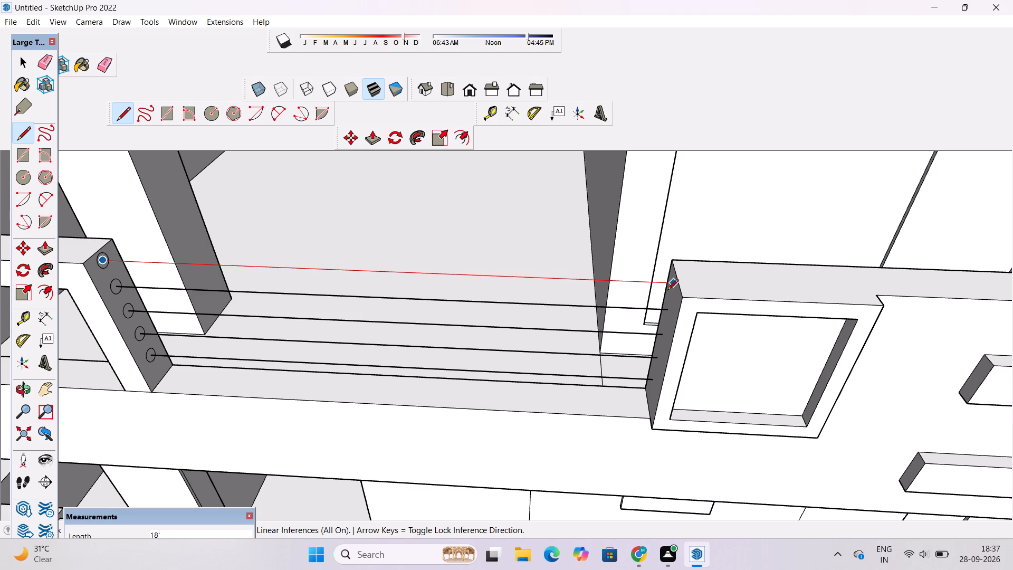
pyautogui.press('space')
# Sweep the lowest circle along its centre line with Follow Me to form the bottom round rail.
pyautogui.scroll(-1, 664, 297)
pyautogui.press('o')
pyautogui.moveTo(672, 344); pyautogui.dragTo(667, 343)
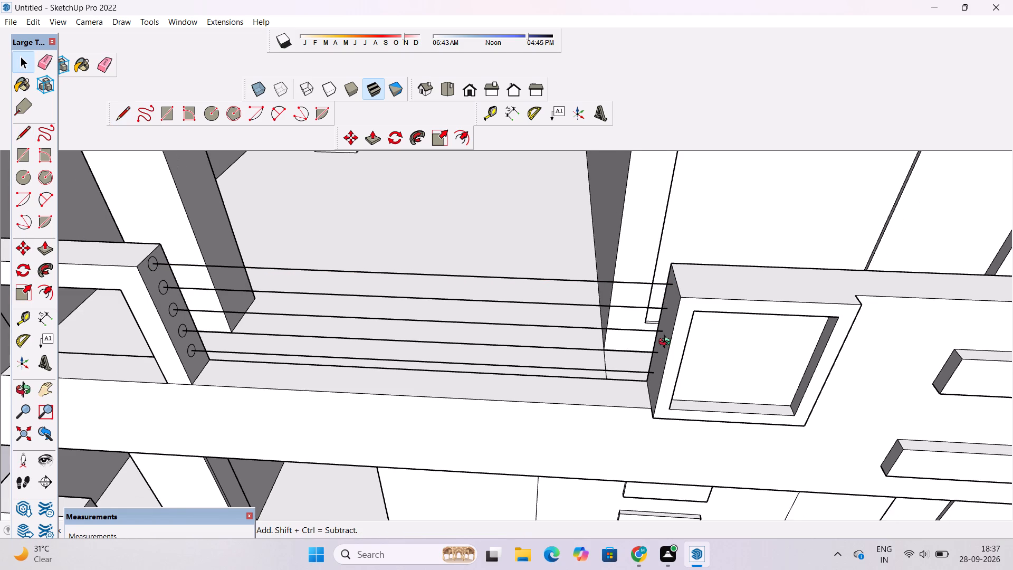
pyautogui.moveTo(667, 343); pyautogui.dragTo(645, 335)
pyautogui.keyDown('shift'); pyautogui.moveTo(419, 339); pyautogui.dragTo(515, 417); pyautogui.keyUp('shift')
pyautogui.scroll(6, 335, 401)
pyautogui.keyDown('shift'); pyautogui.moveTo(329, 396); pyautogui.dragTo(304, 357); pyautogui.keyUp('shift')
pyautogui.scroll(-4, 301, 355)
pyautogui.press('space')
pyautogui.scroll(1, 263, 386)
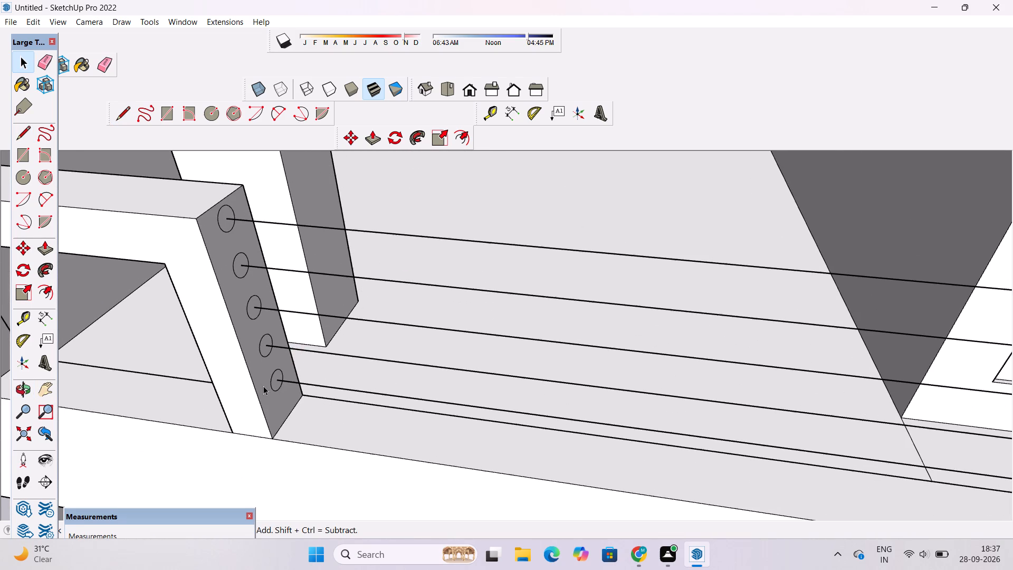
pyautogui.scroll(2, 263, 386)
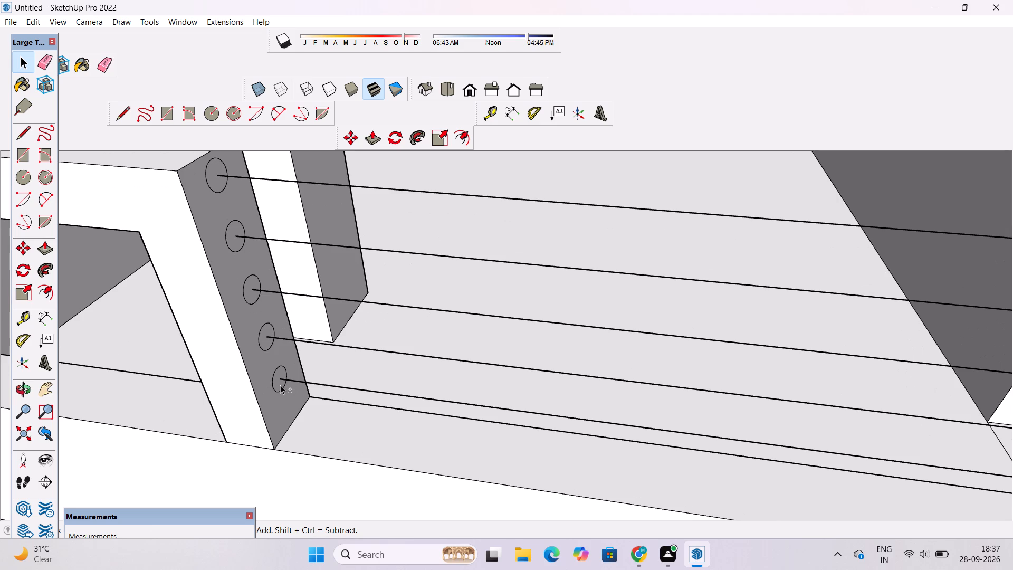
pyautogui.keyDown('shift'); pyautogui.doubleClick(280, 385); pyautogui.keyUp('shift')
pyautogui.keyDown('shift'); pyautogui.click(317, 383); pyautogui.keyUp('shift')
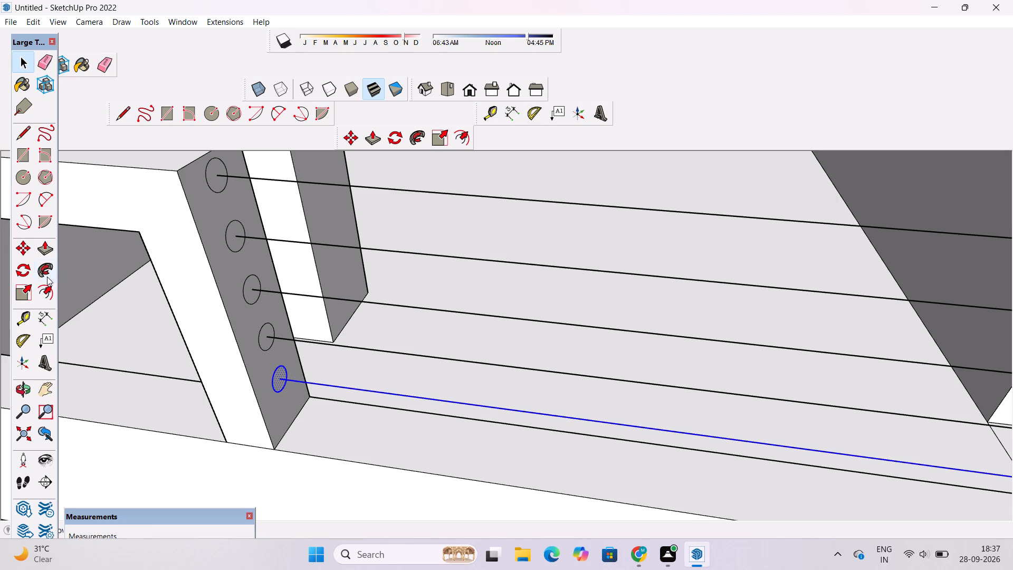
pyautogui.click(41, 269)
pyautogui.click(280, 383)
pyautogui.press('space')
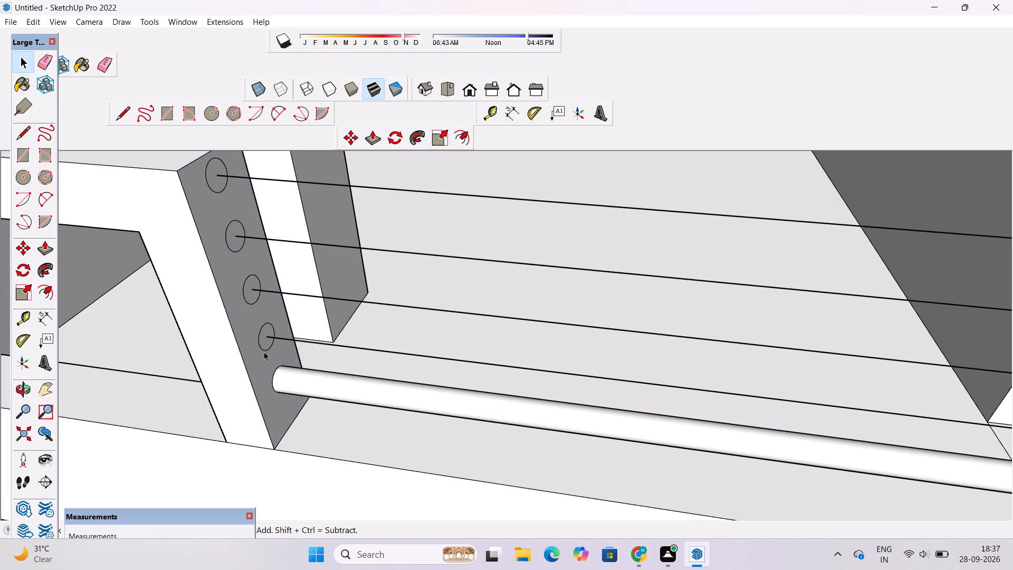
# Sweep the second-lowest circle along its centre line with Follow Me to form the second round rail.
pyautogui.scroll(3, 263, 339)
pyautogui.doubleClick(263, 339)
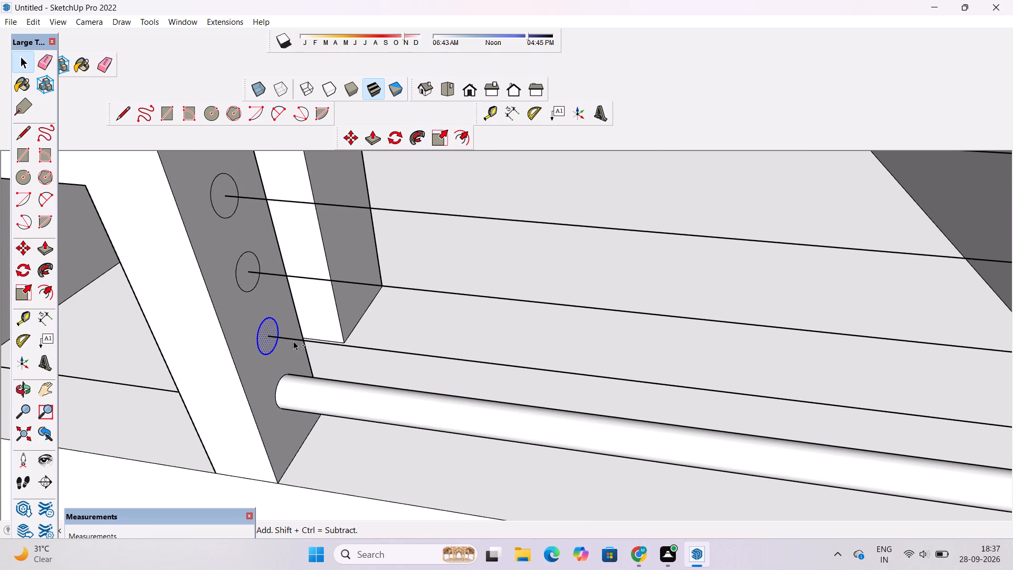
pyautogui.keyDown('shift'); pyautogui.click(293, 340); pyautogui.keyUp('shift')
pyautogui.click(37, 267)
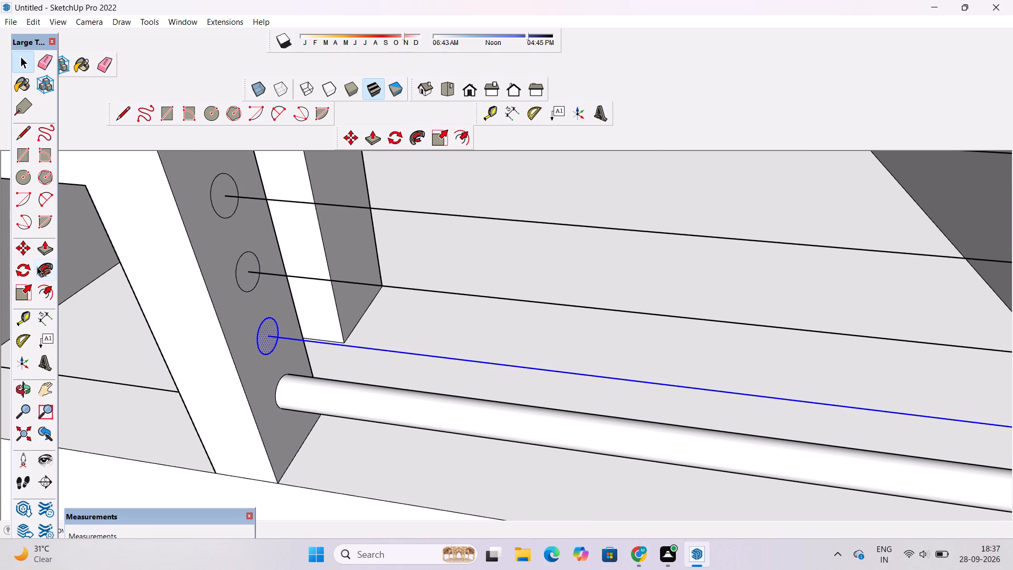
pyautogui.click(270, 343)
pyautogui.press('space')
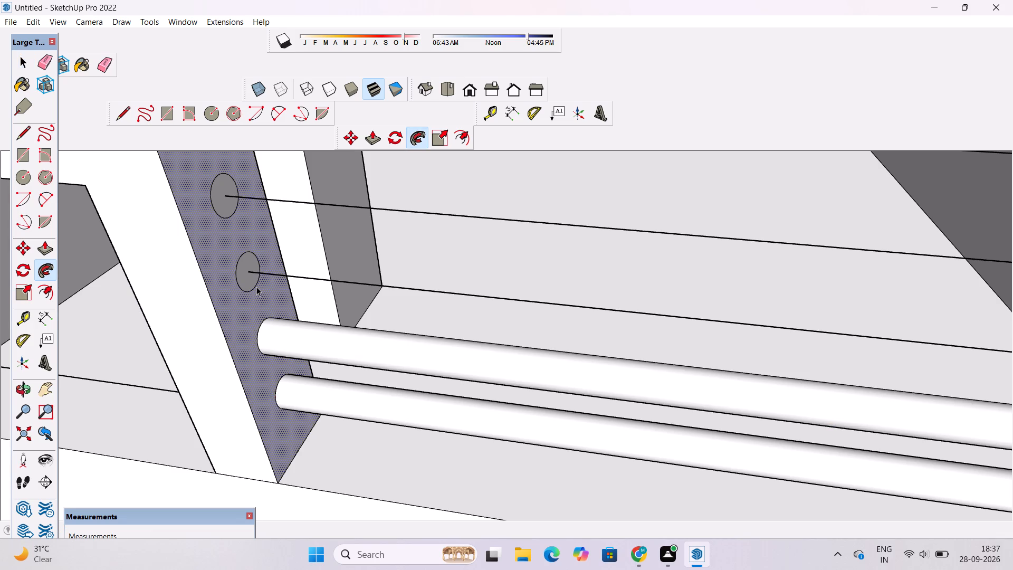
# Sweep the third circle along its centre line with Follow Me to form the middle round rail.
pyautogui.scroll(3, 256, 287)
pyautogui.keyDown('shift'); pyautogui.doubleClick(241, 281); pyautogui.keyUp('shift')
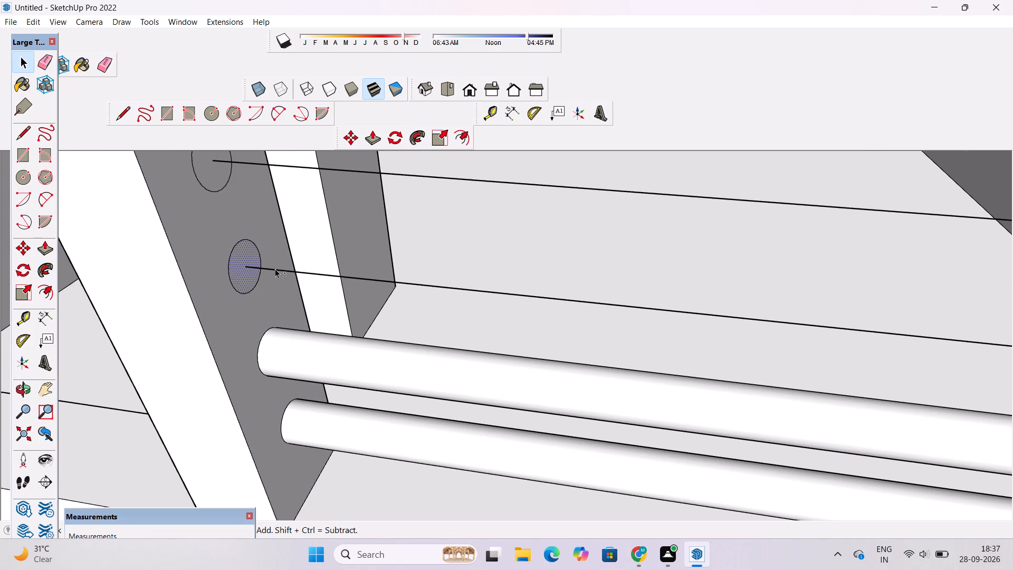
pyautogui.keyDown('shift'); pyautogui.click(275, 270); pyautogui.keyUp('shift')
pyautogui.click(47, 269)
pyautogui.click(243, 271)
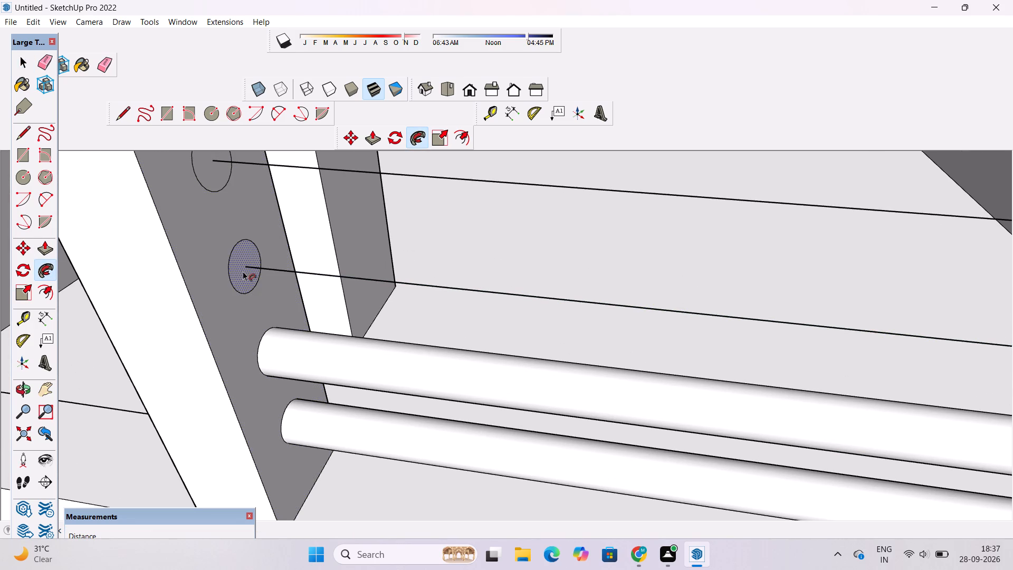
pyautogui.press('space')
# Sweep the fourth circle, counting upward, along its centre line with Follow Me to form the fourth round rail.
pyautogui.write('o')
pyautogui.scroll(-1, 226, 313)
pyautogui.keyDown('shift'); pyautogui.moveTo(226, 313); pyautogui.dragTo(250, 385); pyautogui.keyUp('shift')
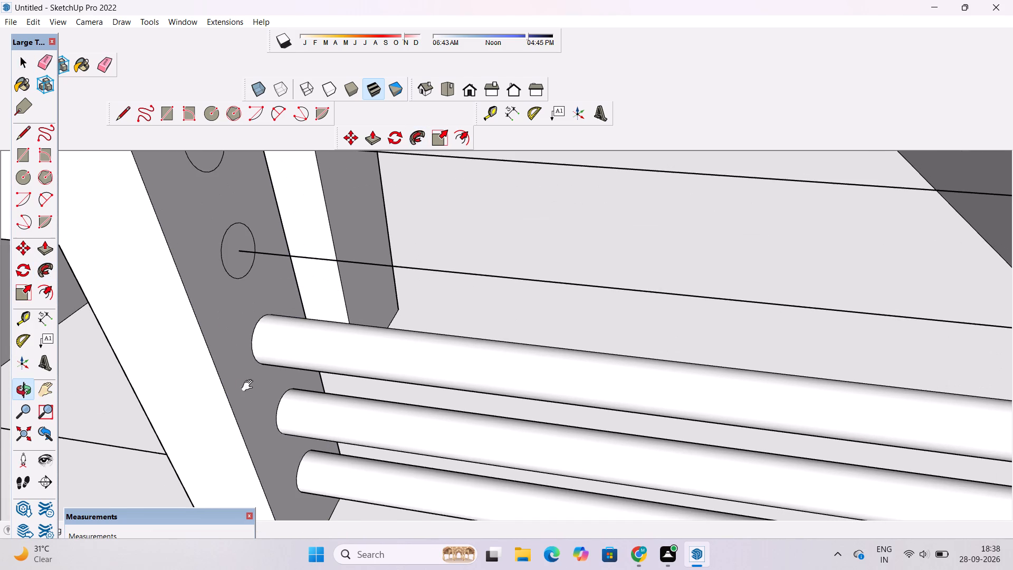
pyautogui.press('space')
pyautogui.doubleClick(234, 240)
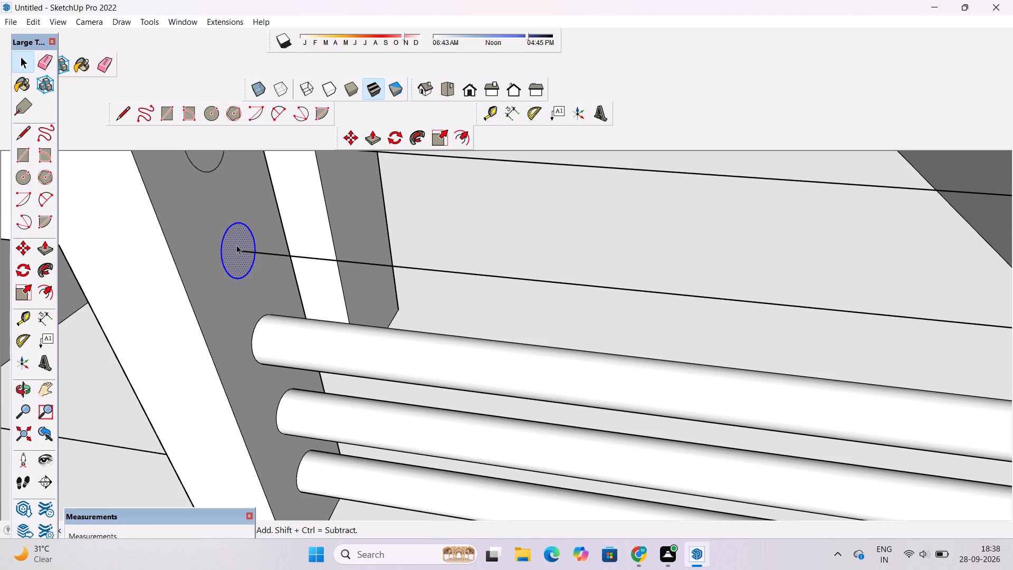
pyautogui.keyDown('shift'); pyautogui.click(277, 254); pyautogui.keyUp('shift')
pyautogui.click(45, 271)
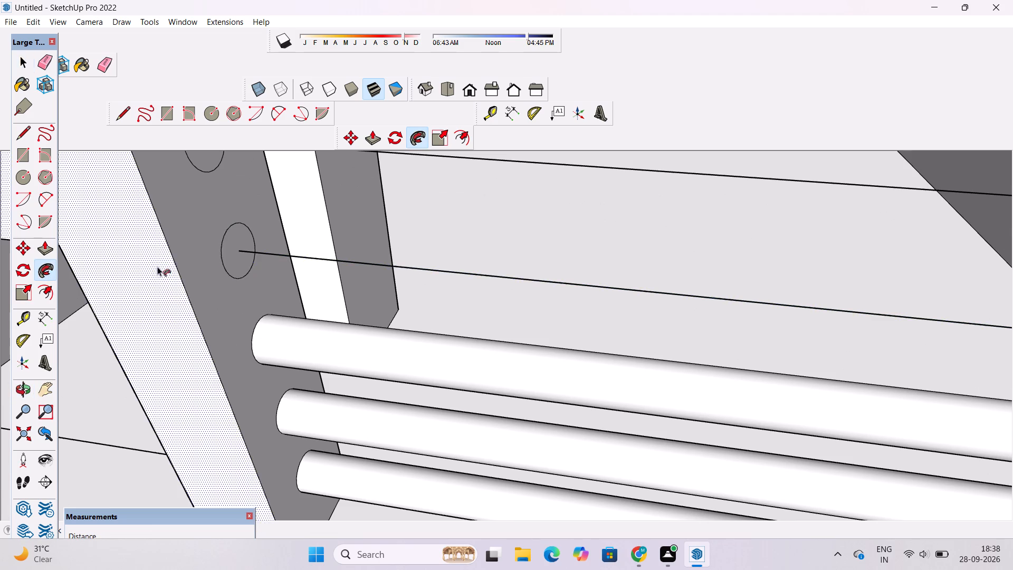
pyautogui.click(245, 256)
pyautogui.scroll(-4, 243, 337)
pyautogui.press('space')
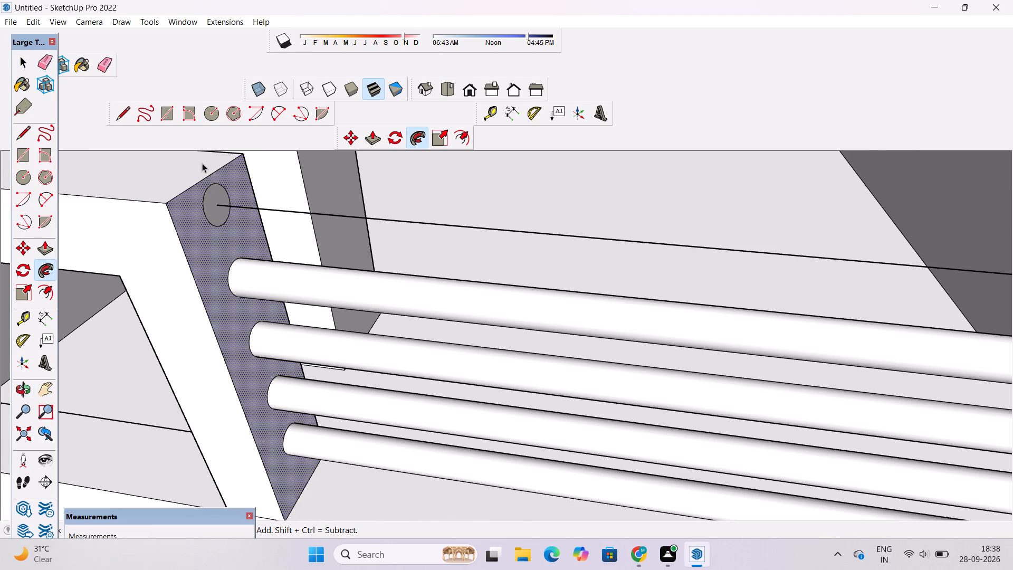
# Sweep the topmost circle along its centre line with Follow Me to form the top round rail.
pyautogui.scroll(8, 211, 198)
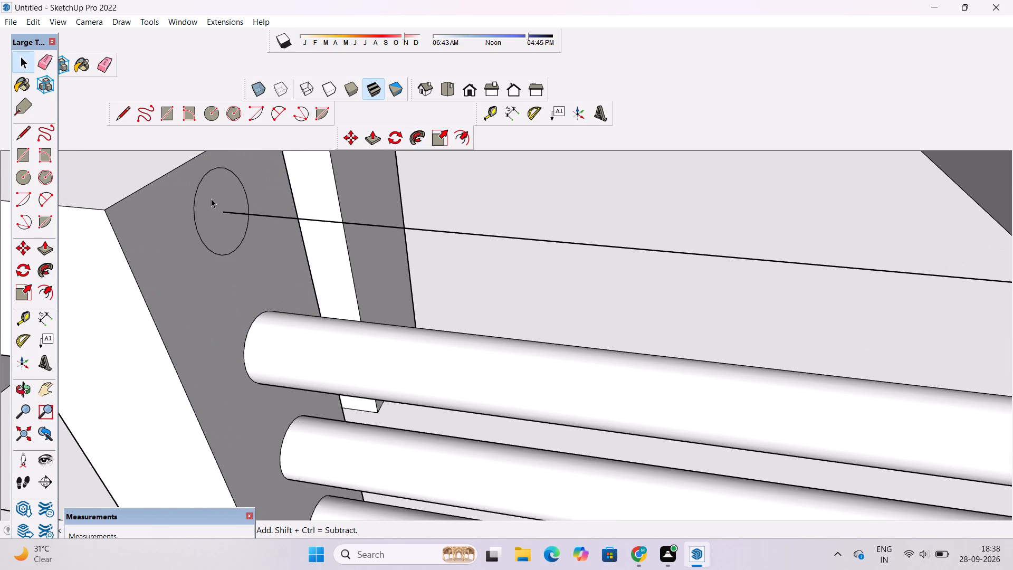
pyautogui.keyDown('shift'); pyautogui.doubleClick(211, 198); pyautogui.keyUp('shift')
pyautogui.keyDown('shift'); pyautogui.click(280, 217); pyautogui.keyUp('shift')
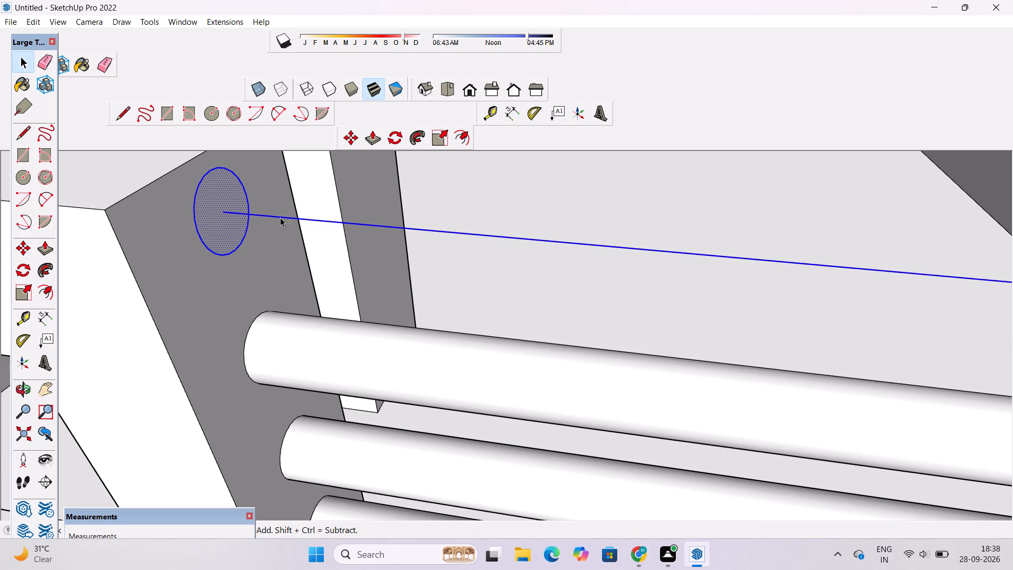
pyautogui.moveTo(44, 265); pyautogui.dragTo(56, 261)
pyautogui.click(222, 204)
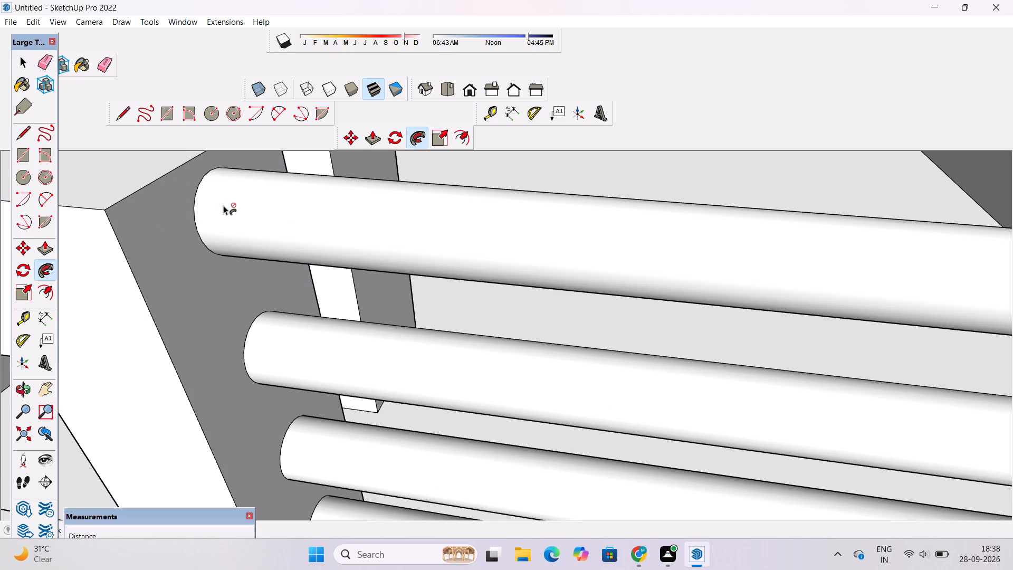
# Examine the balcony rails and the whole house front from several angles and distances.
pyautogui.press('o')
pyautogui.scroll(-20, 223, 216)
pyautogui.scroll(-5, 223, 216)
pyautogui.moveTo(261, 359); pyautogui.dragTo(291, 275)
pyautogui.scroll(-3, 290, 264)
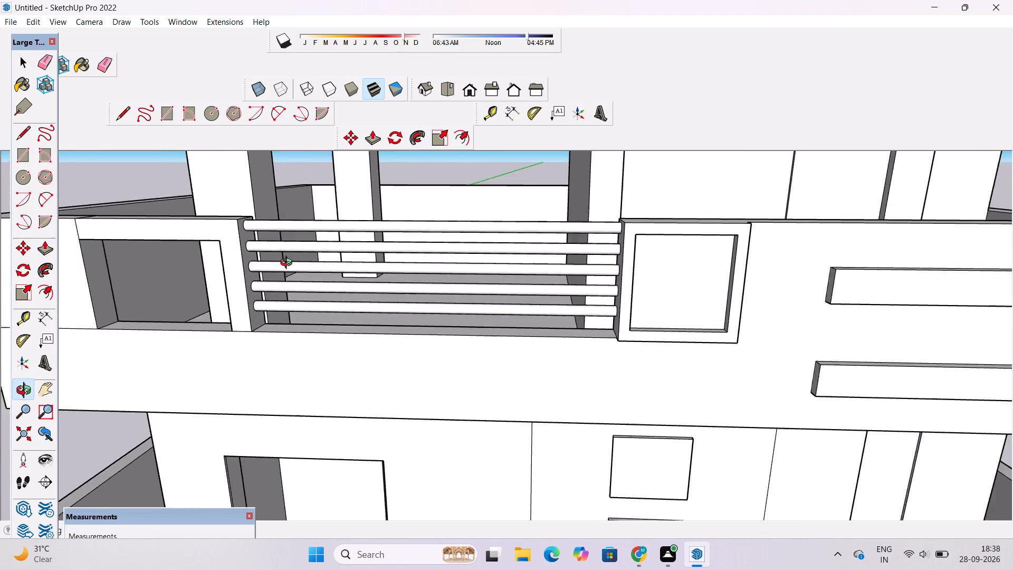
pyautogui.scroll(-11, 289, 264)
pyautogui.moveTo(309, 329); pyautogui.dragTo(312, 286)
pyautogui.scroll(-6, 312, 278)
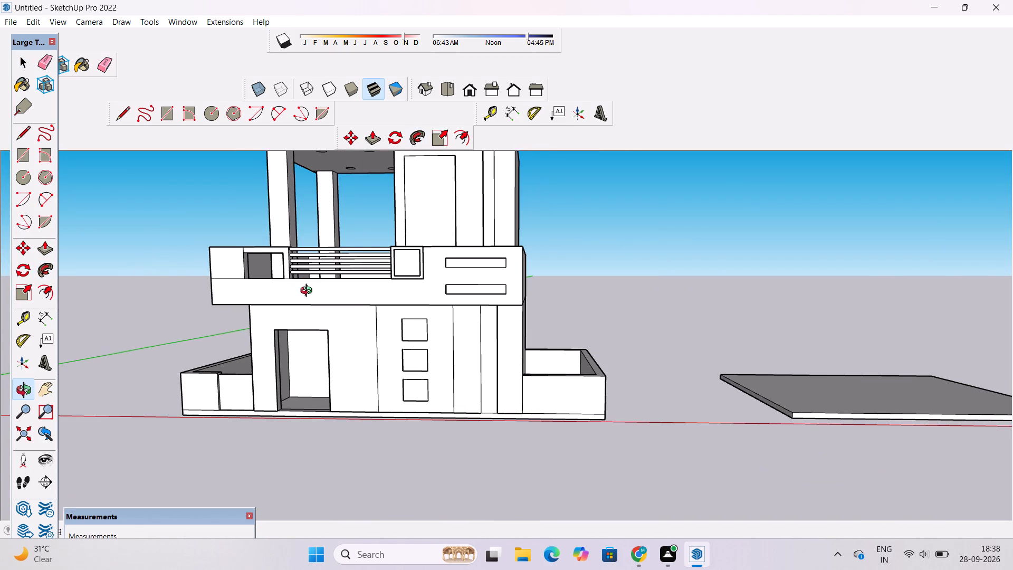
pyautogui.scroll(-2, 309, 292)
pyautogui.moveTo(293, 297); pyautogui.dragTo(293, 273)
pyautogui.scroll(2, 293, 270)
pyautogui.moveTo(299, 289); pyautogui.dragTo(312, 333)
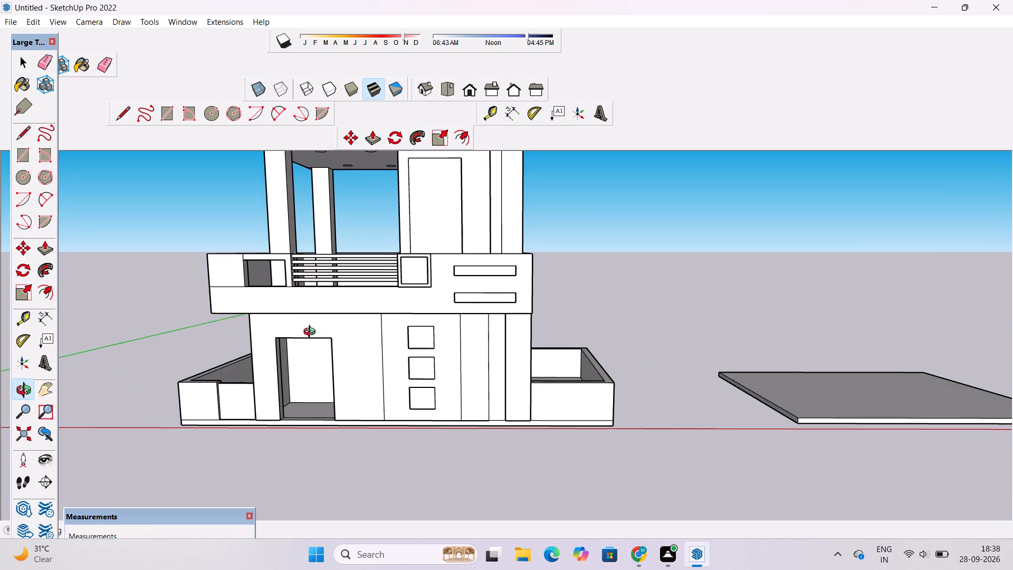
pyautogui.moveTo(312, 333); pyautogui.dragTo(314, 346)
pyautogui.scroll(4, 290, 334)
pyautogui.moveTo(233, 334); pyautogui.dragTo(335, 363)
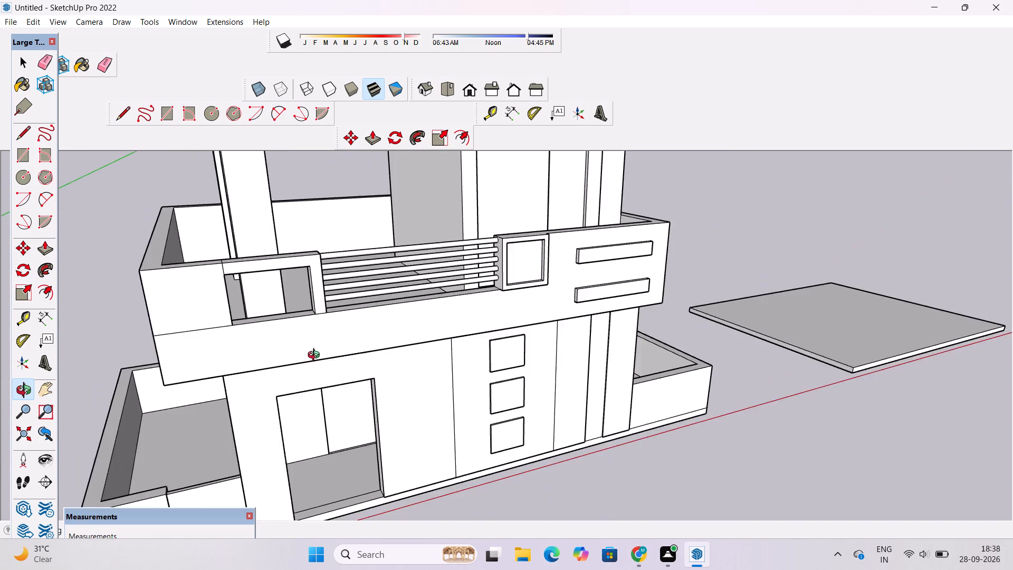
pyautogui.scroll(-6, 316, 356)
pyautogui.moveTo(468, 387); pyautogui.dragTo(321, 373)
pyautogui.scroll(-1, 304, 382)
pyautogui.moveTo(302, 432); pyautogui.dragTo(310, 377)
pyautogui.scroll(5, 312, 376)
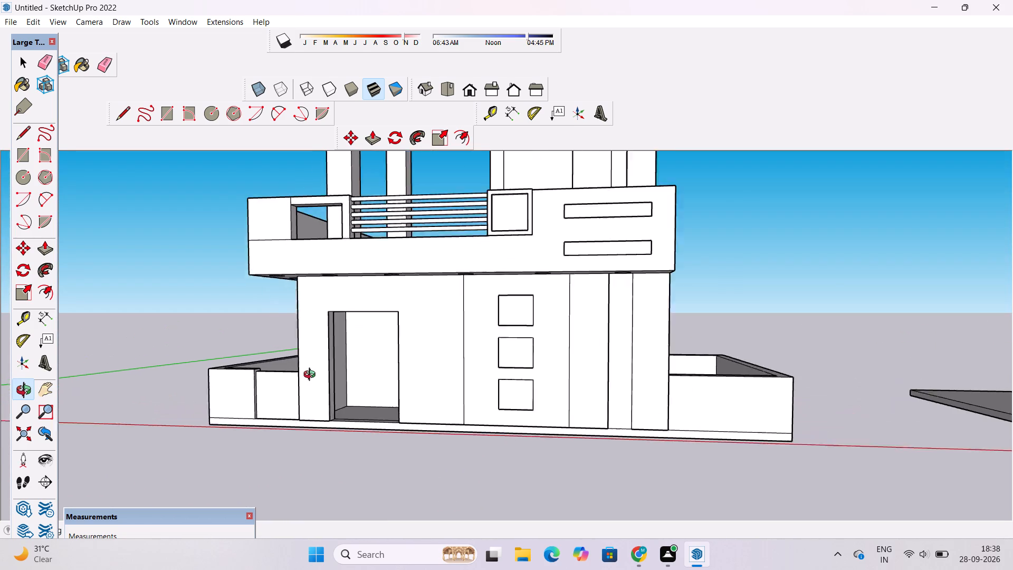
pyautogui.scroll(2, 312, 376)
pyautogui.scroll(-7, 312, 379)
pyautogui.moveTo(743, 325); pyautogui.dragTo(715, 330)
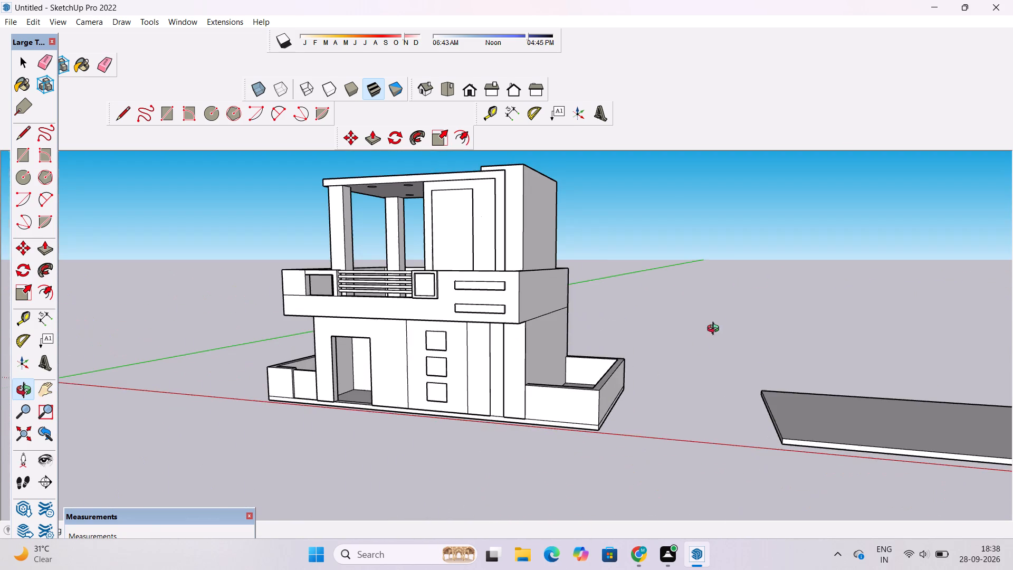
pyautogui.moveTo(715, 330); pyautogui.dragTo(710, 337)
pyautogui.scroll(3, 427, 413)
pyautogui.scroll(-4, 425, 415)
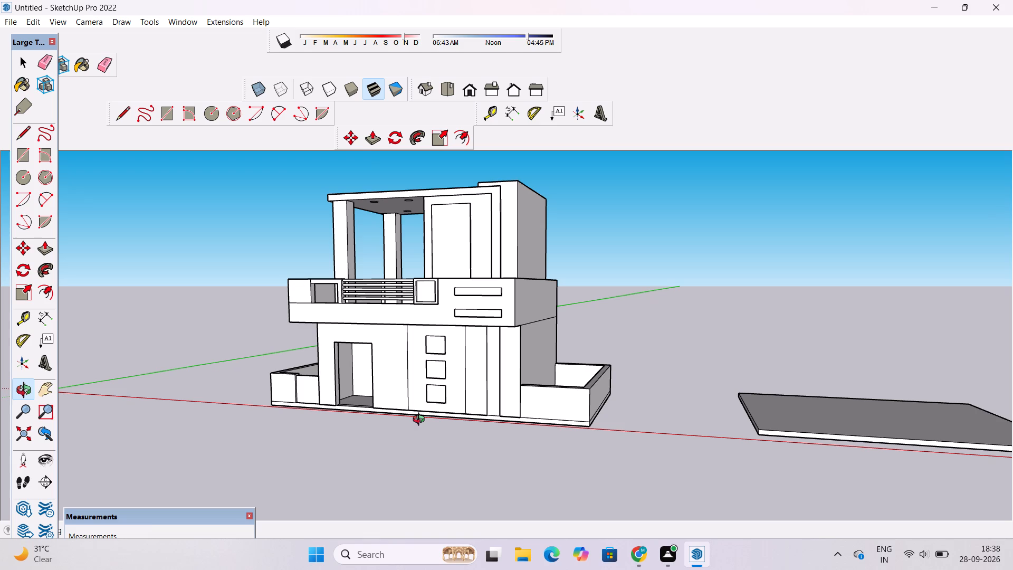
pyautogui.scroll(4, 404, 409)
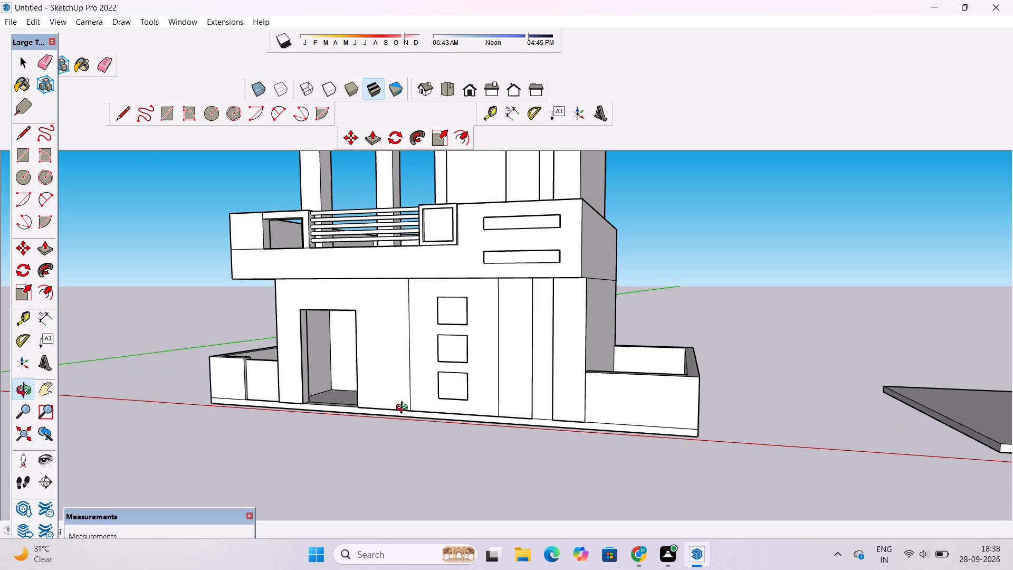
pyautogui.keyDown('shift'); pyautogui.moveTo(403, 409); pyautogui.dragTo(489, 413); pyautogui.keyUp('shift')
pyautogui.moveTo(494, 416); pyautogui.dragTo(555, 416)
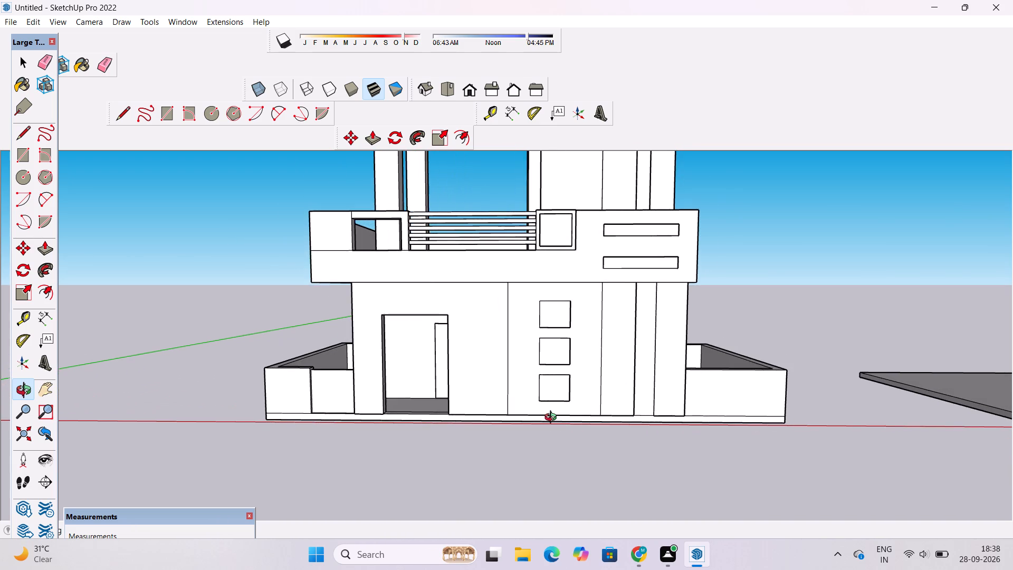
pyautogui.scroll(2, 553, 419)
pyautogui.keyDown('shift'); pyautogui.click(549, 419); pyautogui.keyUp('shift')
pyautogui.moveTo(549, 431); pyautogui.dragTo(604, 442)
pyautogui.scroll(2, 615, 433)
pyautogui.moveTo(623, 425); pyautogui.dragTo(545, 411)
pyautogui.keyDown('shift'); pyautogui.moveTo(544, 410); pyautogui.dragTo(498, 443); pyautogui.keyUp('shift')
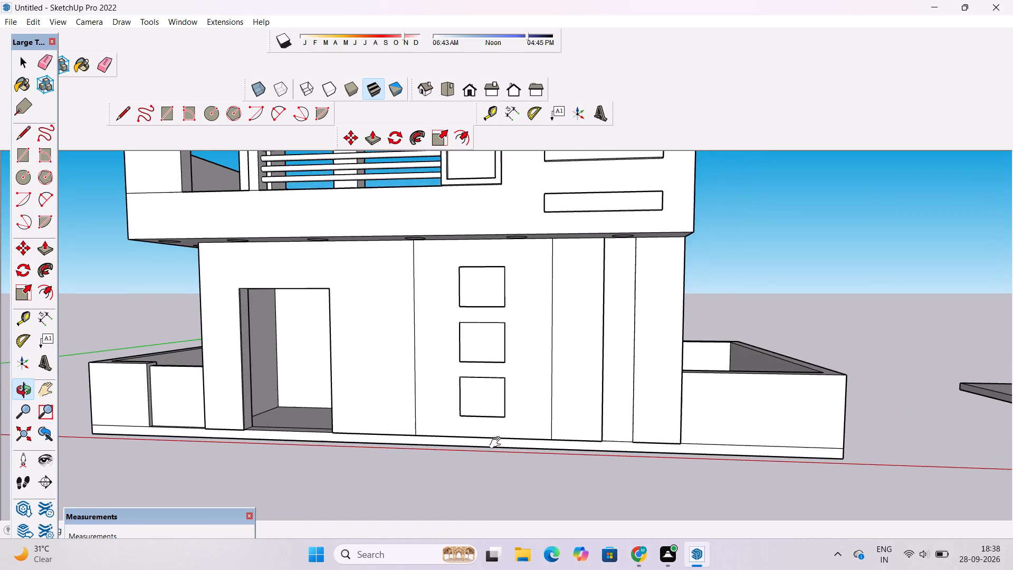
pyautogui.keyDown('shift'); pyautogui.moveTo(498, 443); pyautogui.dragTo(500, 441); pyautogui.keyUp('shift')
# Draw a full-height rectangle about 8 5/8" by 15' 2" on the ground-floor doorway's inner jamb, on the side nearer the three square panels.
pyautogui.scroll(3, 294, 440)
pyautogui.moveTo(313, 448); pyautogui.dragTo(411, 457)
pyautogui.moveTo(362, 477); pyautogui.dragTo(446, 517)
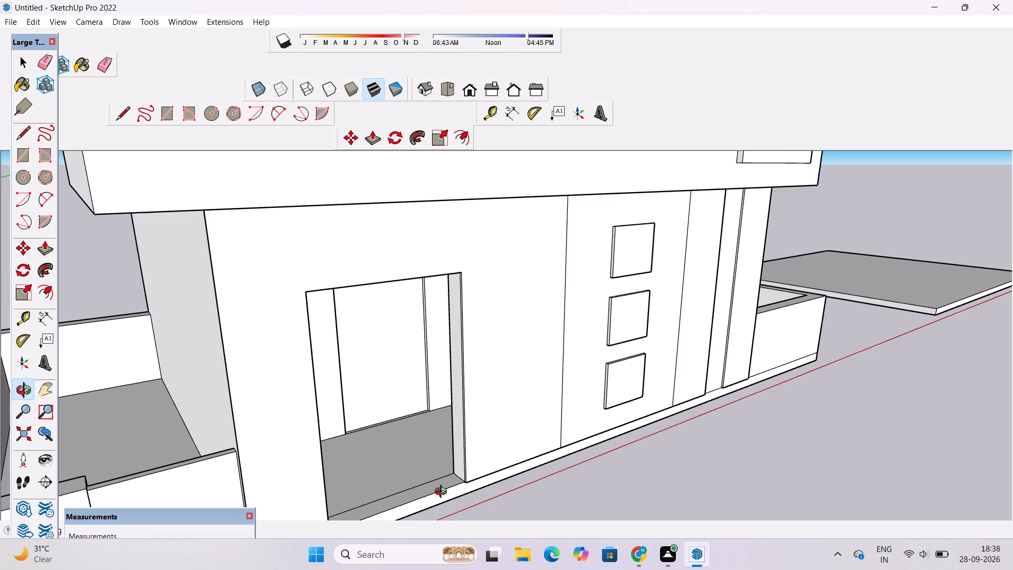
pyautogui.scroll(3, 443, 492)
pyautogui.keyDown('shift'); pyautogui.moveTo(443, 492); pyautogui.dragTo(440, 441); pyautogui.keyUp('shift')
pyautogui.moveTo(467, 439); pyautogui.dragTo(525, 440)
pyautogui.keyDown('shift'); pyautogui.moveTo(527, 439); pyautogui.dragTo(491, 469); pyautogui.keyUp('shift')
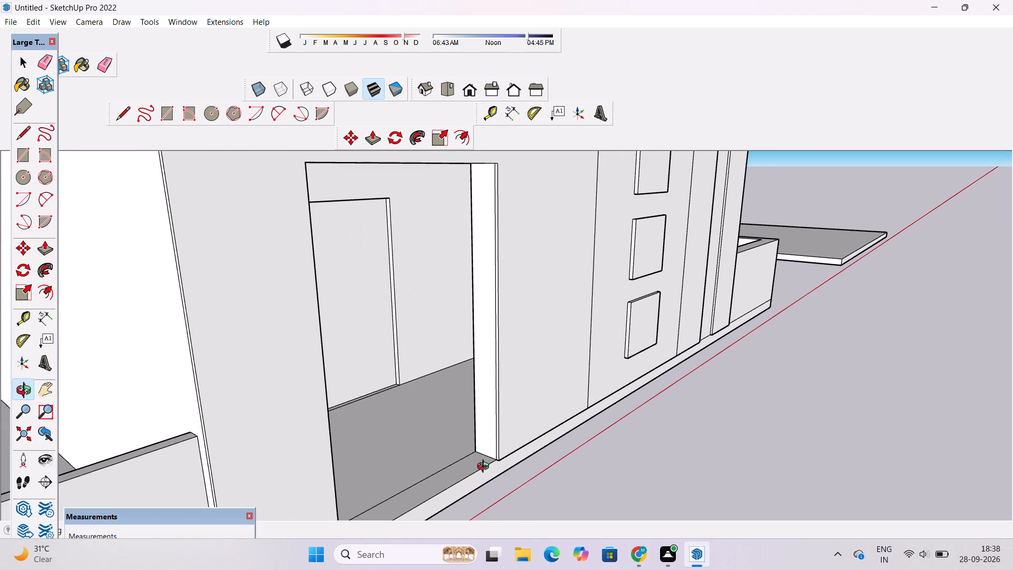
pyautogui.press('r')
pyautogui.scroll(3, 479, 459)
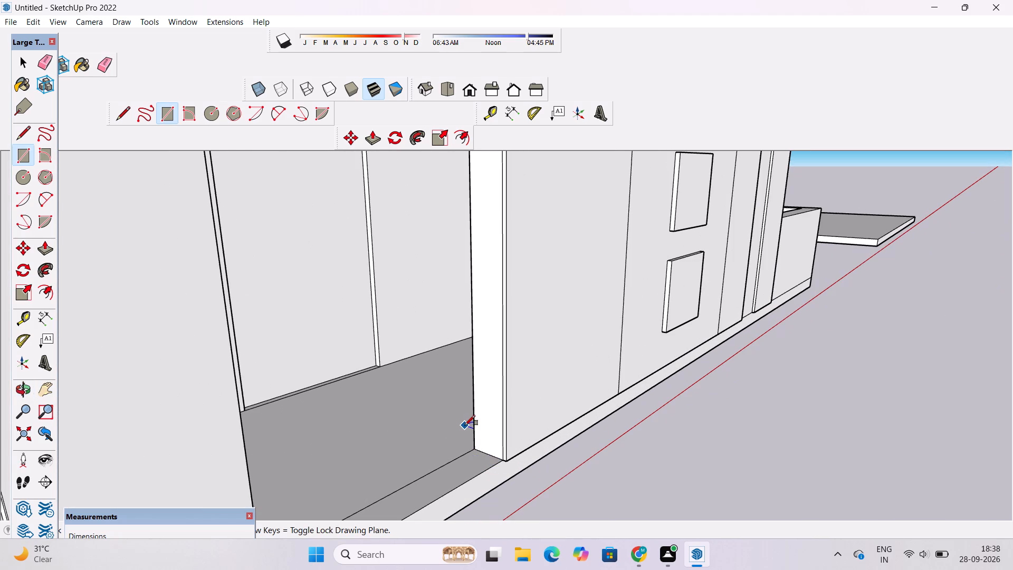
pyautogui.scroll(7, 472, 459)
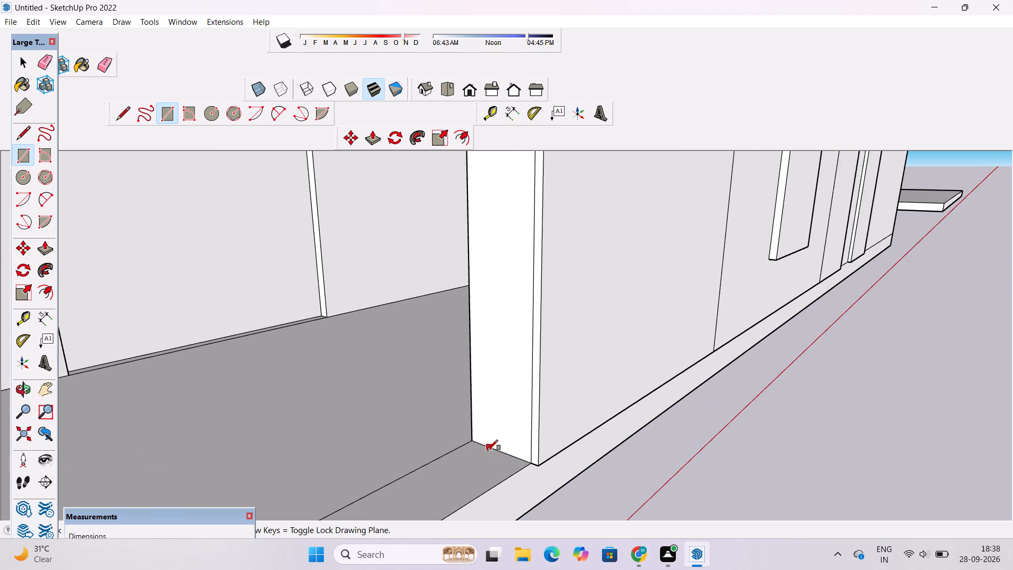
pyautogui.scroll(6, 488, 450)
pyautogui.click(486, 443)
pyautogui.scroll(-5, 486, 443)
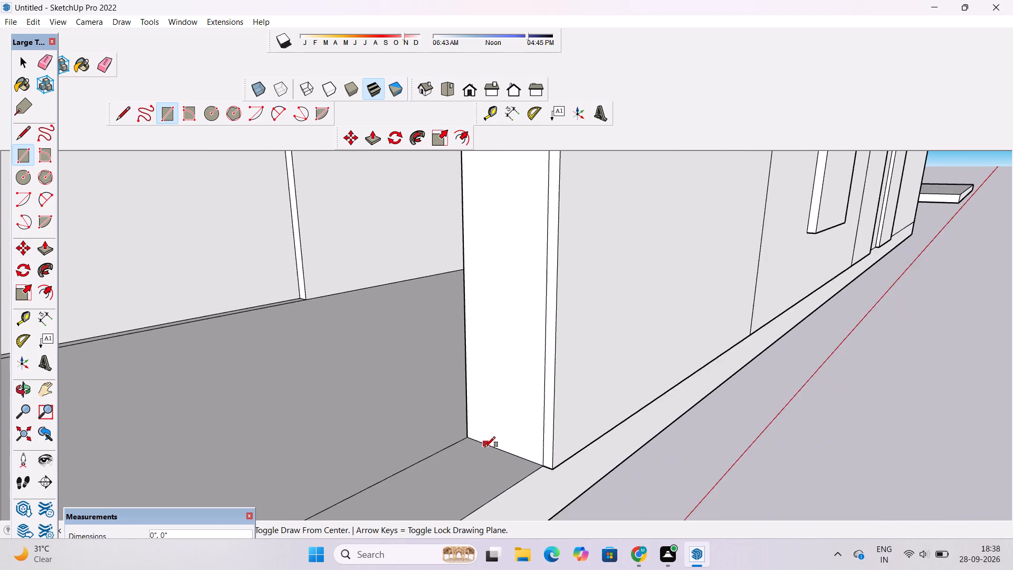
pyautogui.scroll(-10, 485, 447)
pyautogui.scroll(1, 485, 447)
pyautogui.scroll(-20, 485, 447)
pyautogui.scroll(-2, 485, 447)
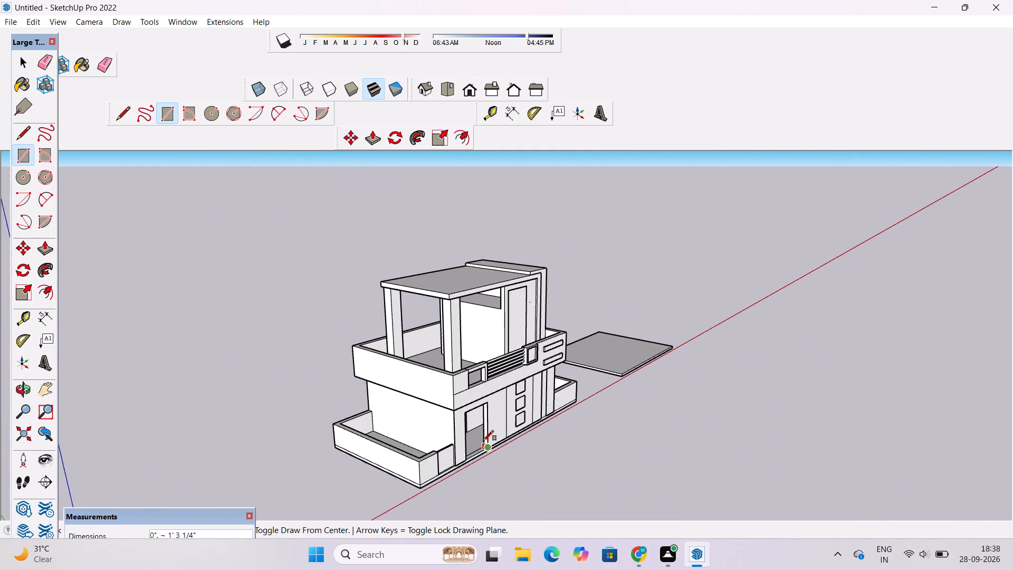
pyautogui.scroll(14, 483, 440)
pyautogui.scroll(2, 477, 385)
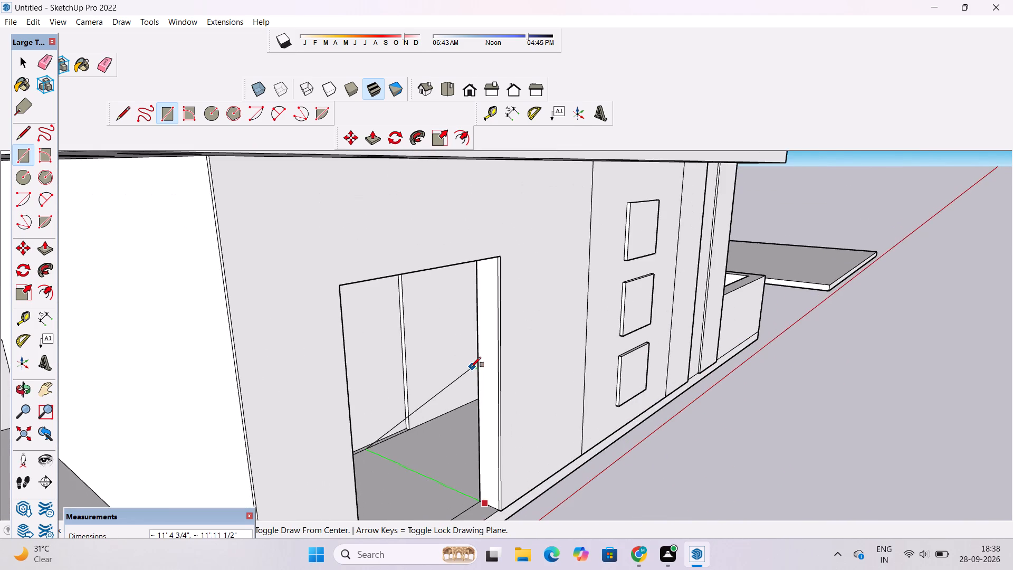
pyautogui.scroll(4, 474, 367)
pyautogui.scroll(-4, 483, 328)
pyautogui.scroll(-5, 482, 274)
pyautogui.scroll(5, 483, 265)
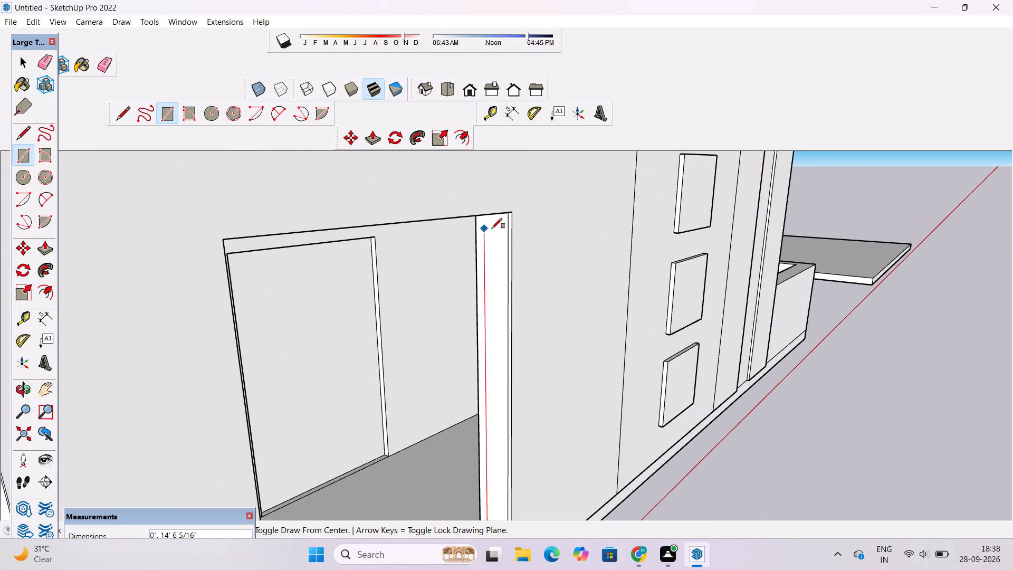
pyautogui.scroll(8, 492, 229)
pyautogui.scroll(-3, 497, 218)
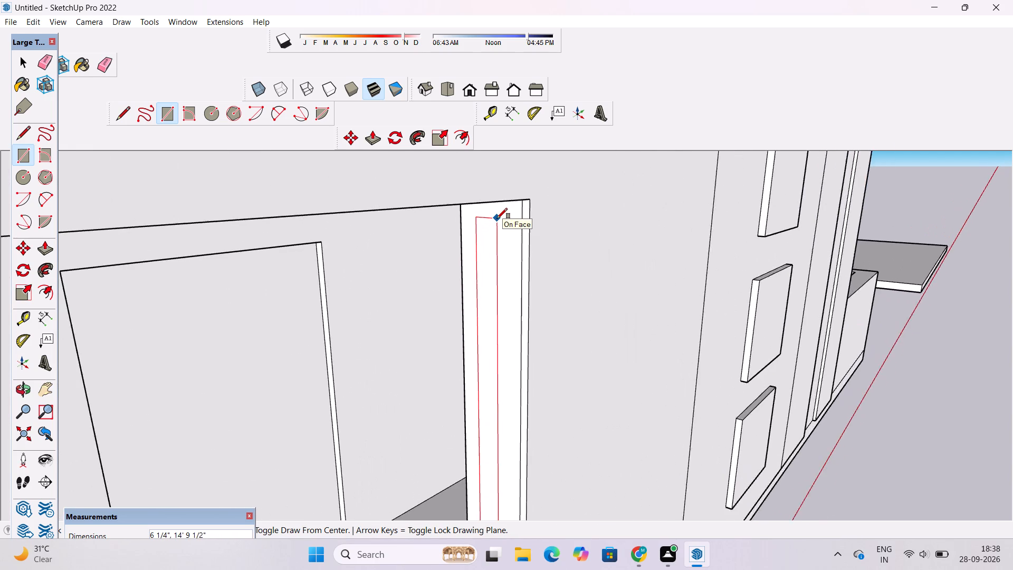
pyautogui.scroll(13, 497, 218)
pyautogui.scroll(-8, 522, 195)
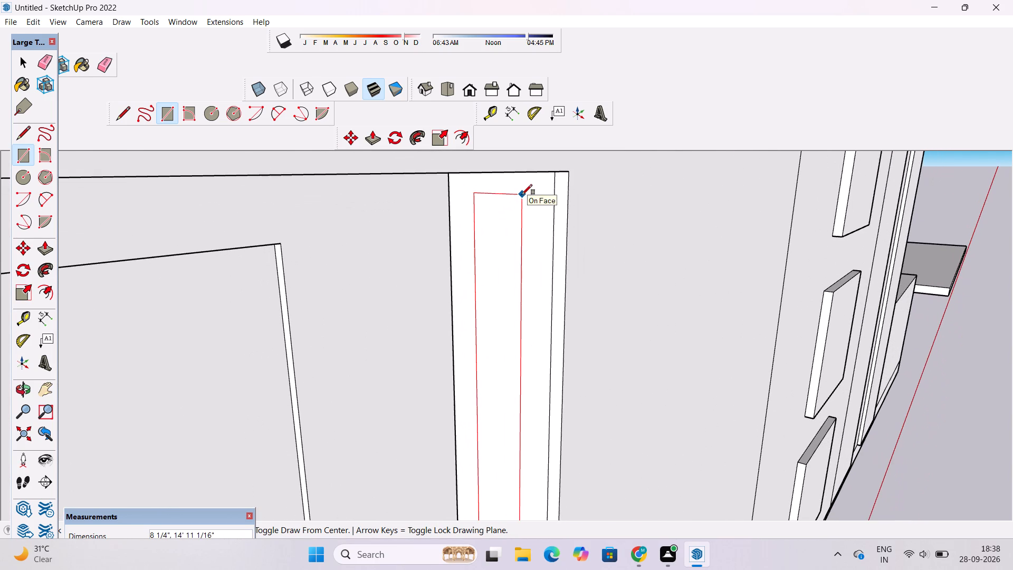
pyautogui.scroll(7, 527, 181)
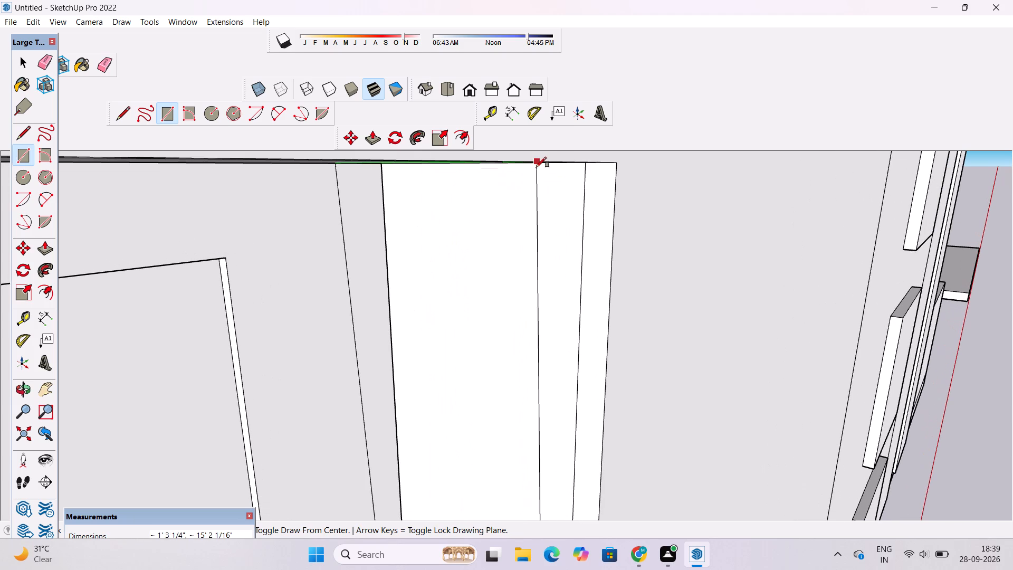
pyautogui.press('o')
pyautogui.scroll(-5, 506, 227)
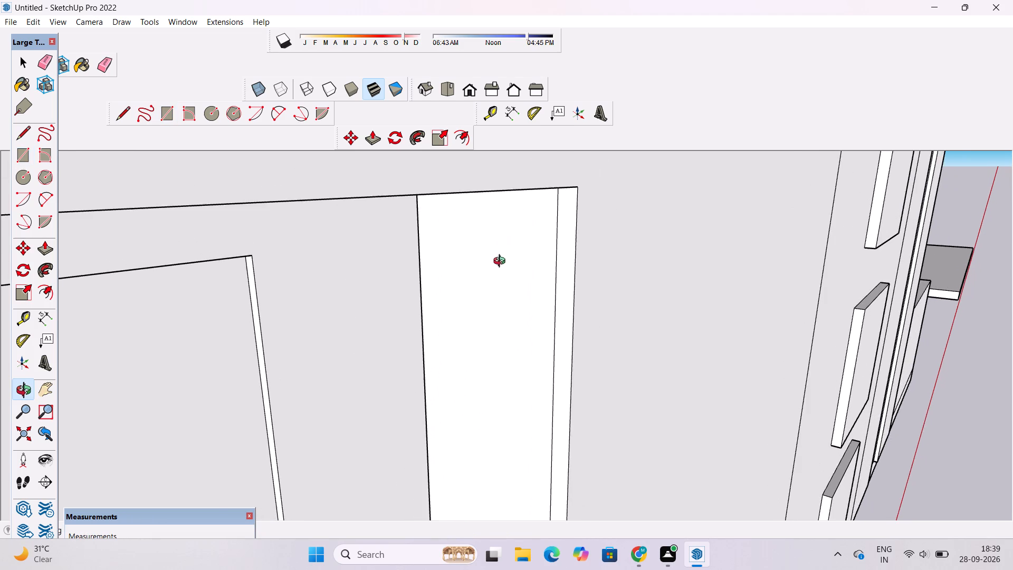
pyautogui.keyDown('shift'); pyautogui.moveTo(502, 262); pyautogui.dragTo(506, 404); pyautogui.keyUp('shift')
pyautogui.moveTo(506, 416); pyautogui.dragTo(526, 284)
pyautogui.scroll(-5, 526, 278)
pyautogui.keyDown('shift'); pyautogui.moveTo(505, 340); pyautogui.dragTo(515, 296); pyautogui.keyUp('shift')
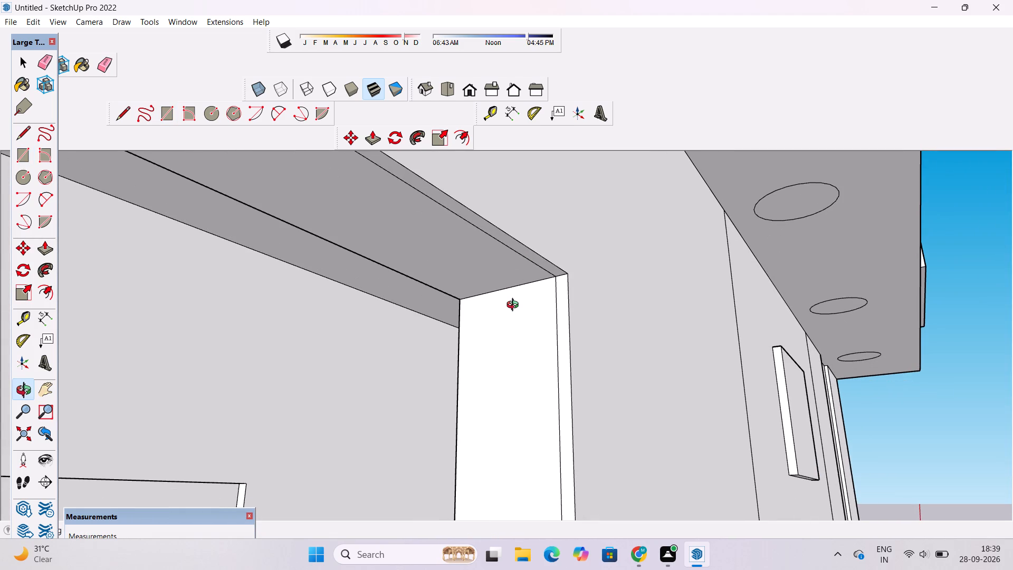
pyautogui.press('r')
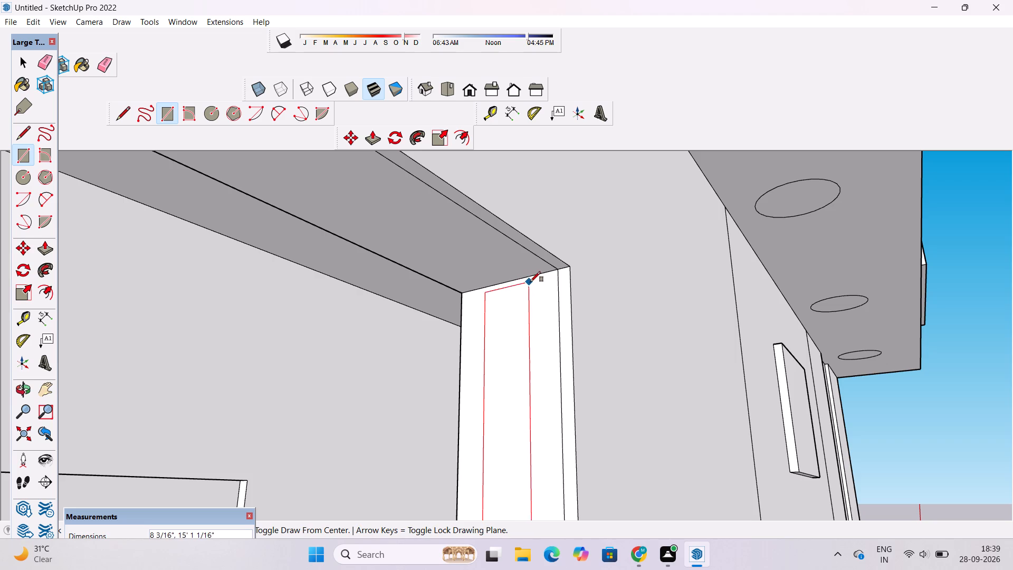
pyautogui.click(532, 279)
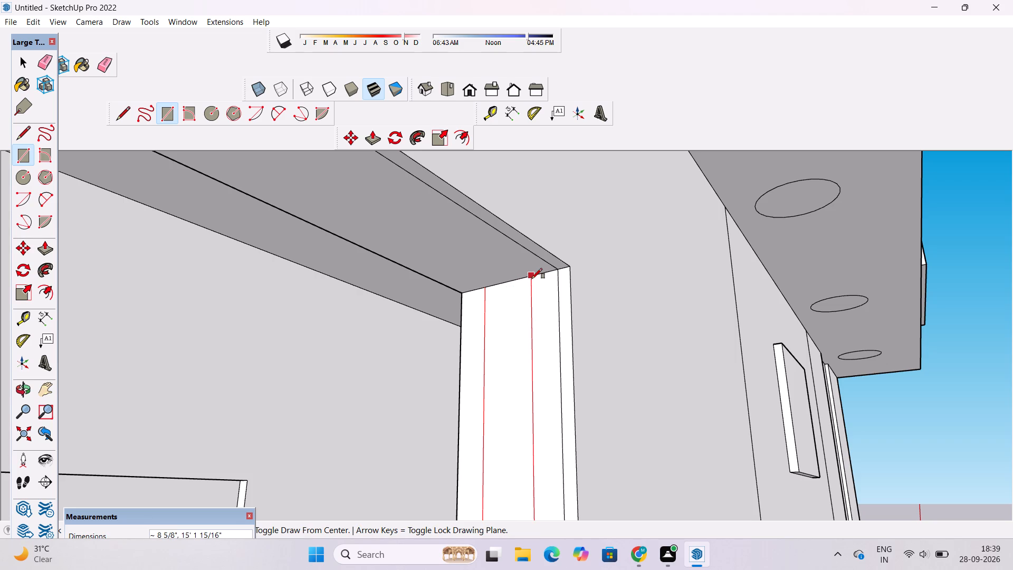
pyautogui.press('o')
pyautogui.scroll(-6, 526, 282)
pyautogui.moveTo(547, 319); pyautogui.dragTo(534, 383)
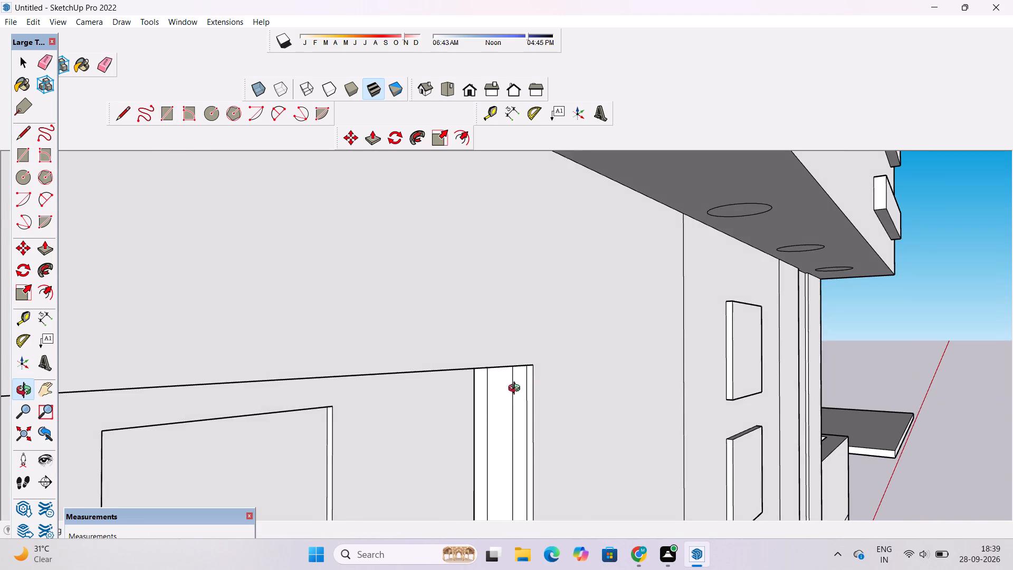
# Extrude the narrow full-height strip on the doorway's inner jamb 10' across the opening to the opposite jamb, forming the door slab.
pyautogui.keyDown('shift'); pyautogui.moveTo(517, 389); pyautogui.dragTo(537, 300); pyautogui.keyUp('shift')
pyautogui.scroll(-6, 538, 317)
pyautogui.moveTo(571, 358); pyautogui.dragTo(403, 384)
pyautogui.keyDown('shift'); pyautogui.moveTo(357, 387); pyautogui.dragTo(378, 382); pyautogui.keyUp('shift')
pyautogui.scroll(3, 378, 382)
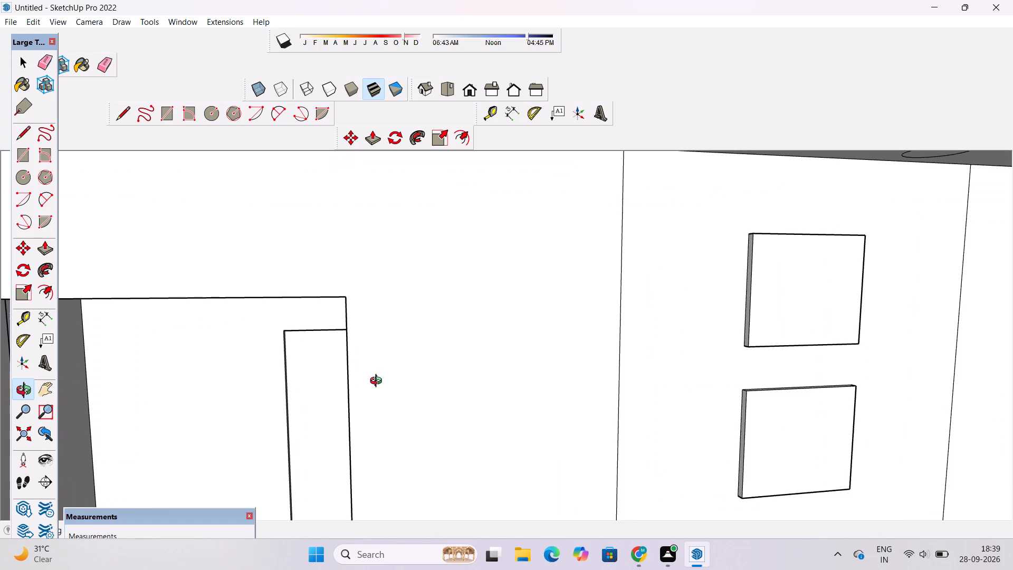
pyautogui.scroll(-1, 378, 382)
pyautogui.scroll(1, 378, 382)
pyautogui.scroll(-4, 378, 382)
pyautogui.scroll(4, 378, 382)
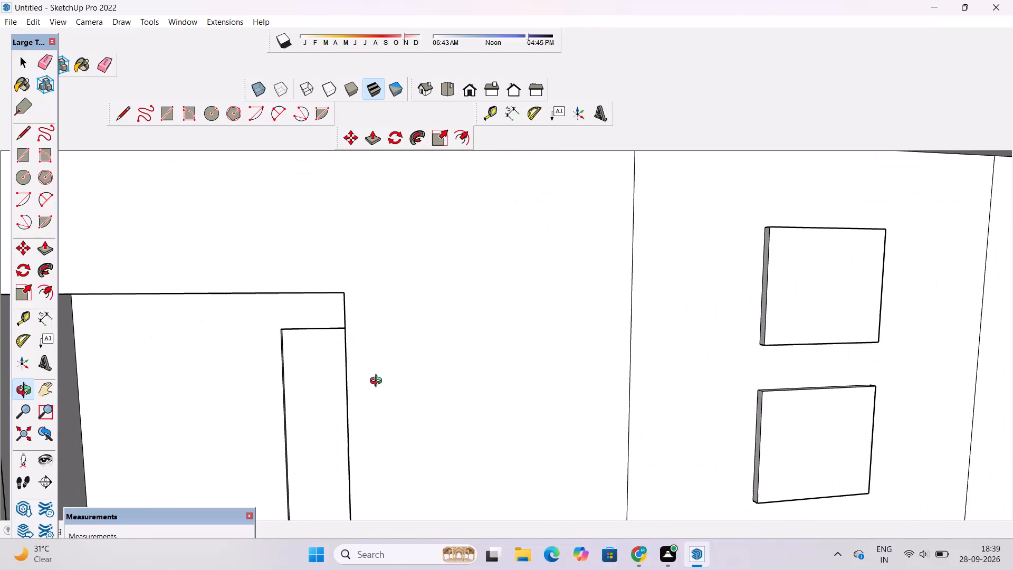
pyautogui.scroll(-5, 378, 382)
pyautogui.scroll(1, 378, 382)
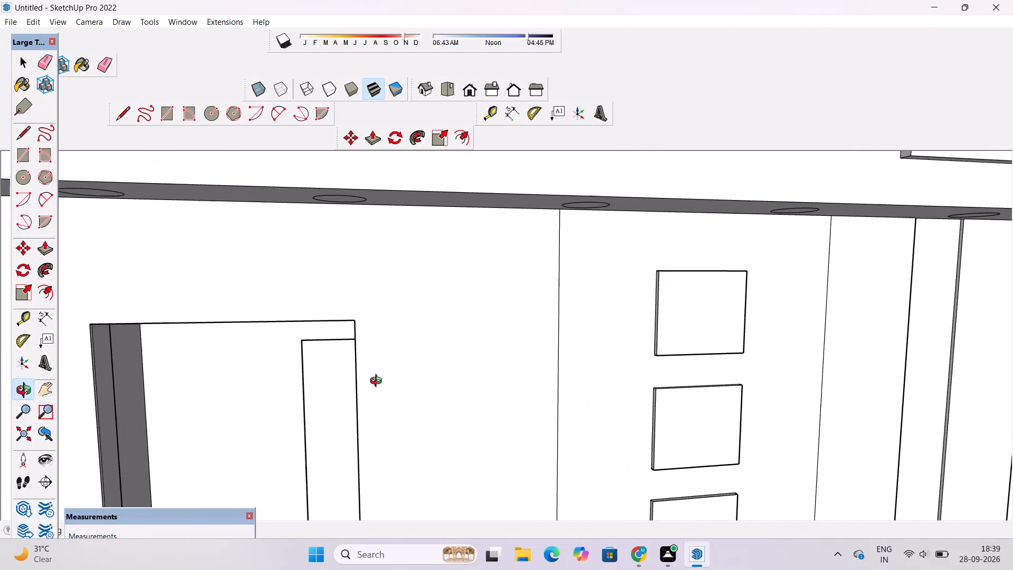
pyautogui.scroll(-4, 378, 382)
pyautogui.keyDown('shift'); pyautogui.moveTo(380, 403); pyautogui.dragTo(473, 389); pyautogui.keyUp('shift')
pyautogui.scroll(4, 436, 416)
pyautogui.moveTo(437, 420); pyautogui.dragTo(494, 429)
pyautogui.keyDown('shift'); pyautogui.moveTo(505, 435); pyautogui.dragTo(476, 339); pyautogui.keyUp('shift')
pyautogui.scroll(-5, 476, 339)
pyautogui.moveTo(522, 394); pyautogui.dragTo(541, 408)
pyautogui.scroll(3, 541, 412)
pyautogui.keyDown('shift'); pyautogui.click(544, 419); pyautogui.keyUp('shift')
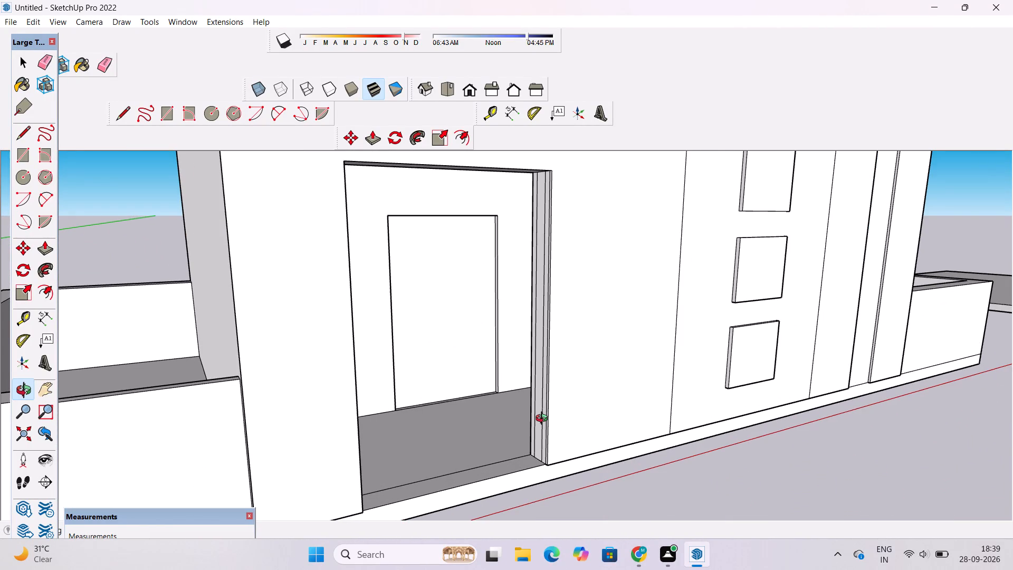
pyautogui.press('p')
pyautogui.scroll(5, 544, 421)
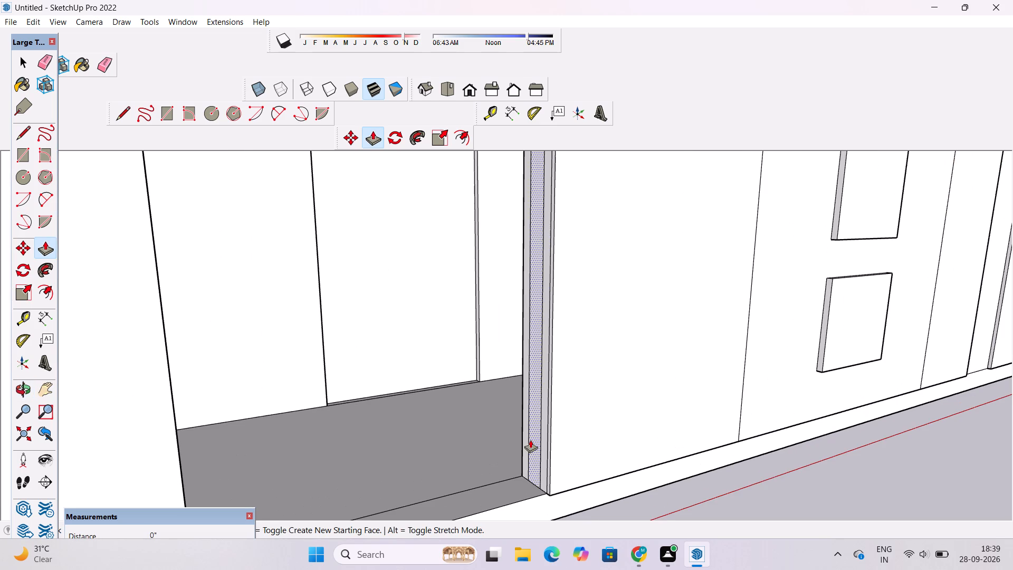
pyautogui.click(530, 440)
pyautogui.scroll(-5, 496, 450)
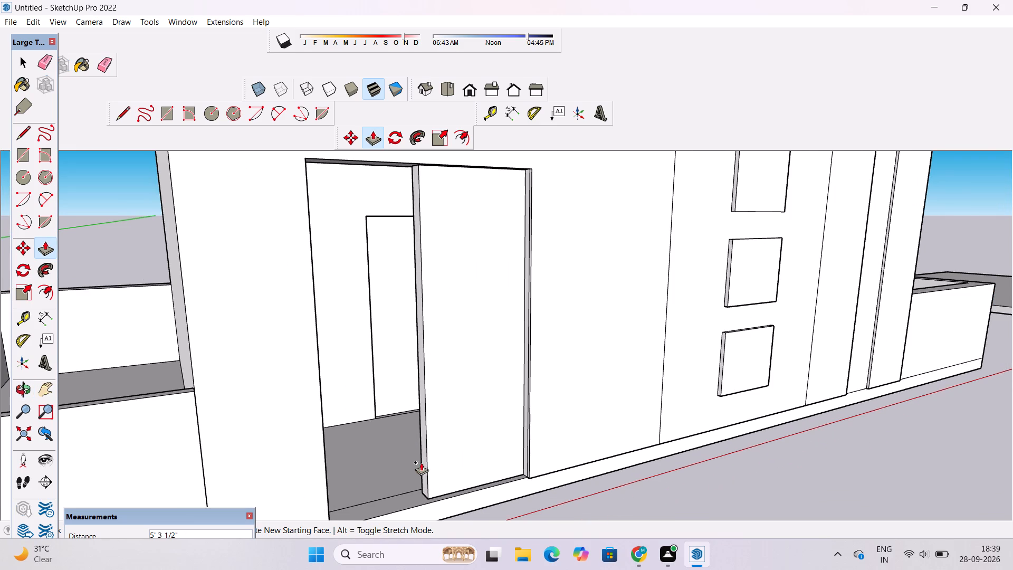
pyautogui.press('o')
pyautogui.moveTo(426, 468); pyautogui.dragTo(272, 475)
pyautogui.keyDown('shift'); pyautogui.moveTo(270, 473); pyautogui.dragTo(294, 448); pyautogui.keyUp('shift')
pyautogui.moveTo(294, 448); pyautogui.dragTo(288, 452)
pyautogui.press('p')
pyautogui.scroll(8, 273, 436)
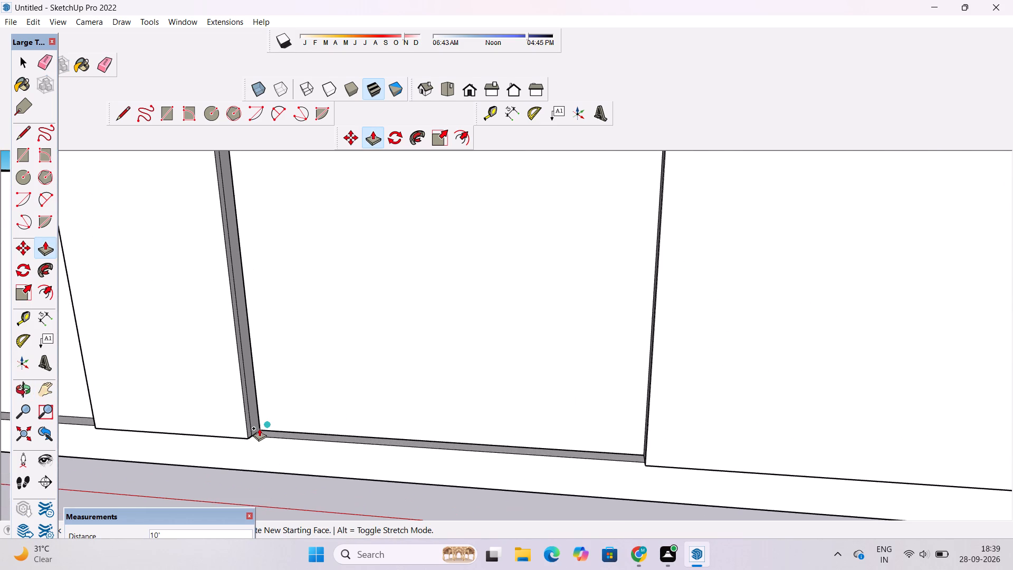
pyautogui.click(259, 428)
pyautogui.press('space')
# Draw a full-height rectangle about 2" by 15' 1" down the middle of the door slab to divide it into two leaves.
pyautogui.write('o')
pyautogui.scroll(-6, 259, 428)
pyautogui.moveTo(285, 461); pyautogui.dragTo(307, 424)
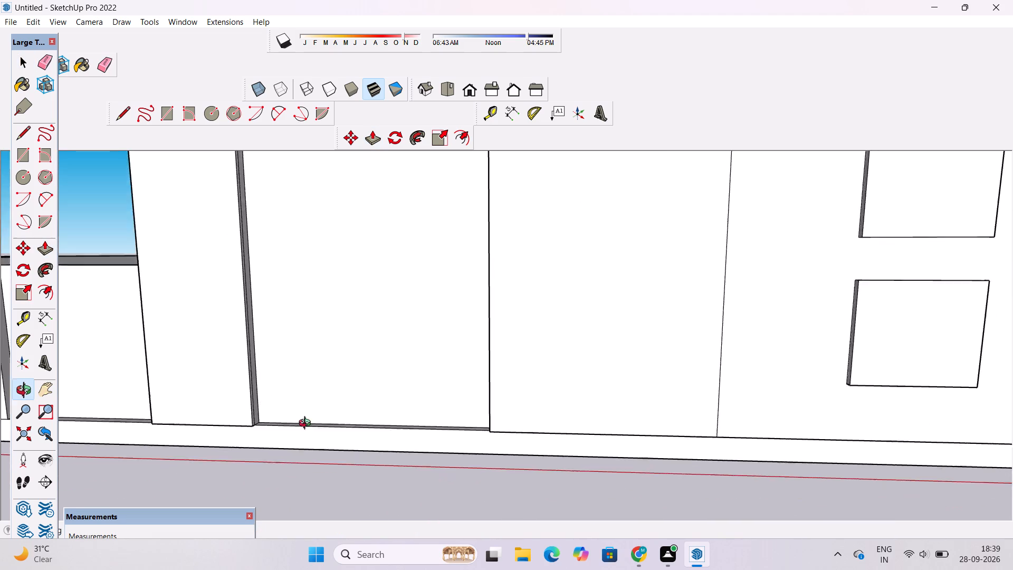
pyautogui.moveTo(307, 424); pyautogui.dragTo(308, 419)
pyautogui.scroll(-16, 308, 419)
pyautogui.moveTo(313, 420); pyautogui.dragTo(424, 454)
pyautogui.moveTo(368, 438); pyautogui.dragTo(356, 415)
pyautogui.scroll(-4, 356, 415)
pyautogui.moveTo(355, 417); pyautogui.dragTo(334, 392)
pyautogui.keyDown('shift'); pyautogui.moveTo(334, 392); pyautogui.dragTo(362, 354); pyautogui.keyUp('shift')
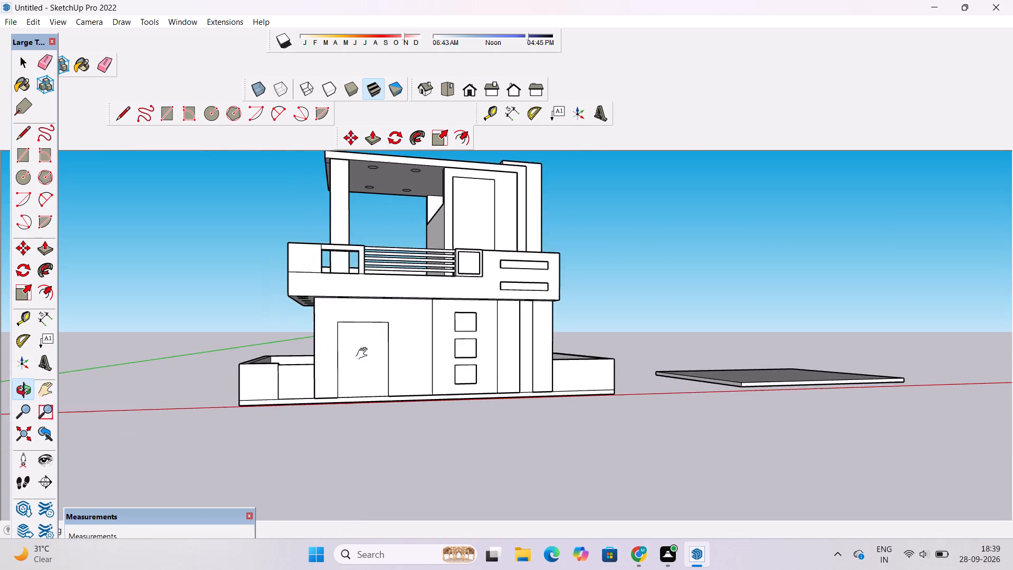
pyautogui.keyDown('shift'); pyautogui.scroll(10, 364, 365); pyautogui.keyUp('shift')
pyautogui.moveTo(366, 384); pyautogui.dragTo(347, 415)
pyautogui.scroll(3, 342, 434)
pyautogui.moveTo(345, 439); pyautogui.dragTo(328, 446)
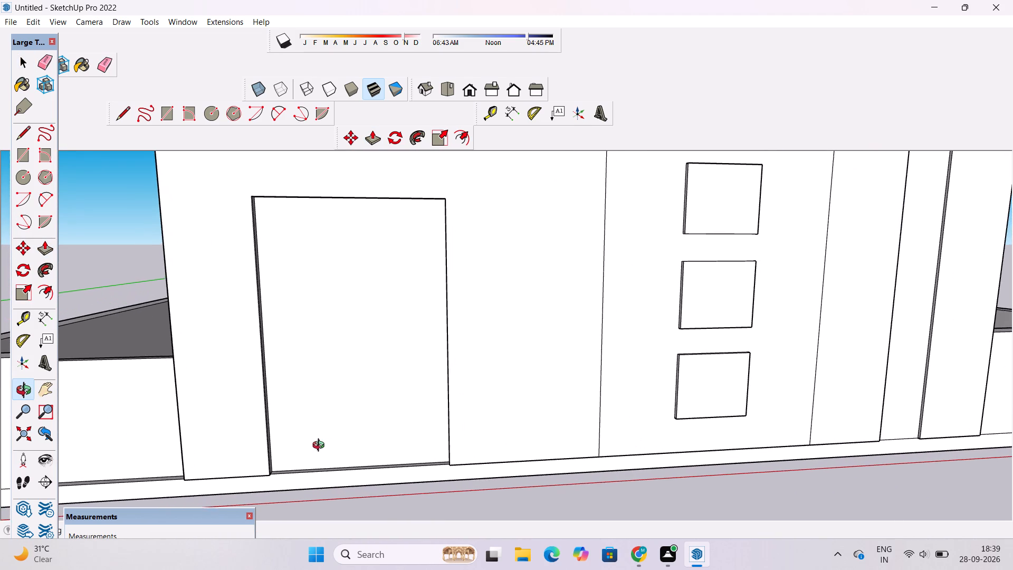
pyautogui.press('r')
pyautogui.scroll(6, 321, 446)
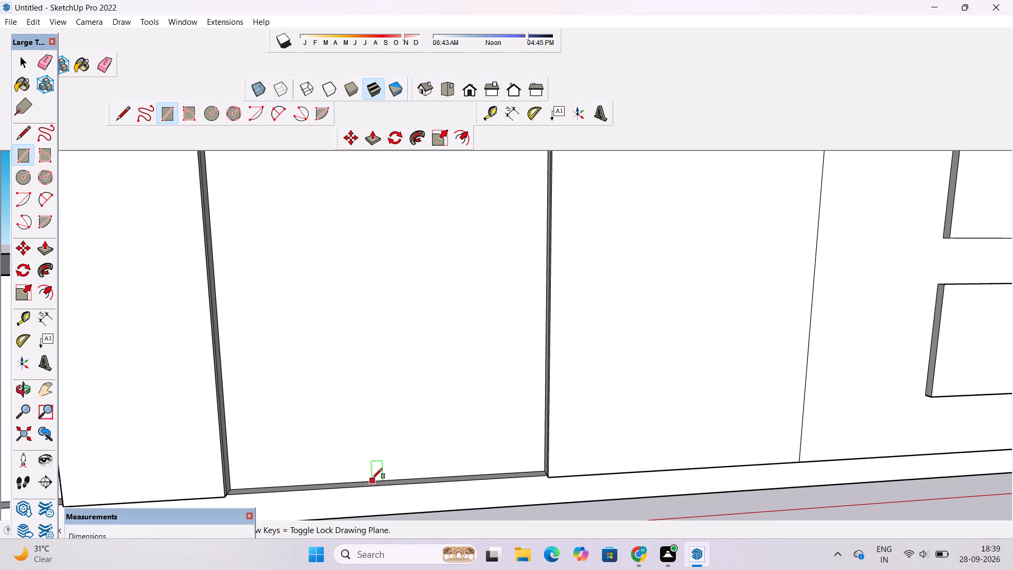
pyautogui.click(375, 479)
pyautogui.scroll(-9, 375, 479)
pyautogui.scroll(3, 355, 286)
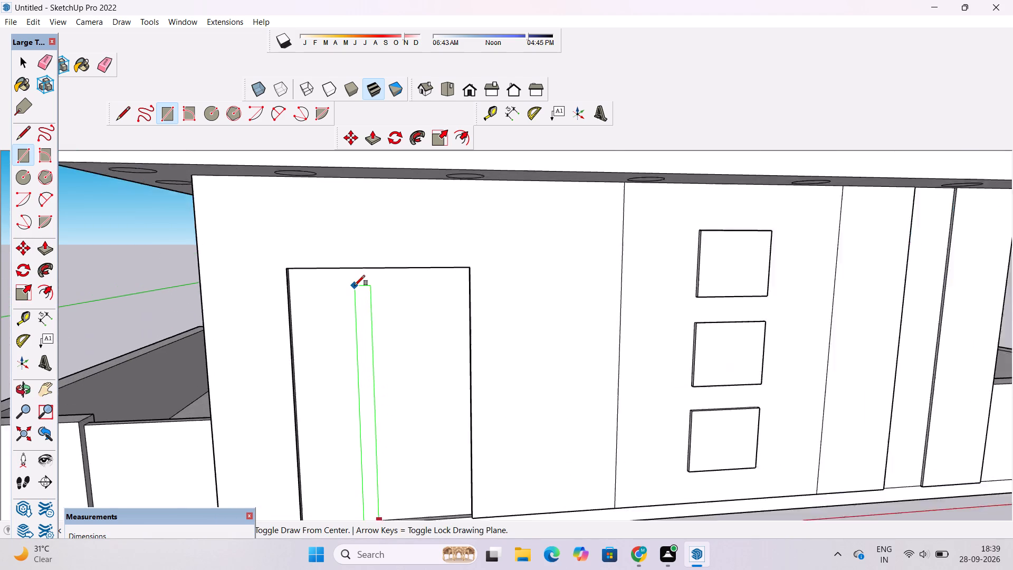
pyautogui.scroll(3, 355, 286)
pyautogui.scroll(18, 358, 282)
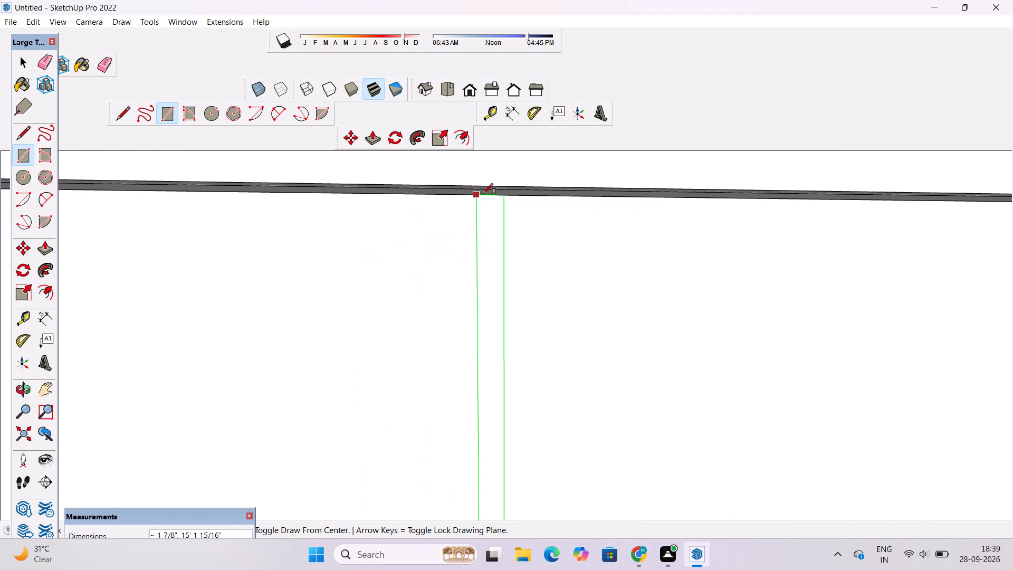
pyautogui.click(530, 197)
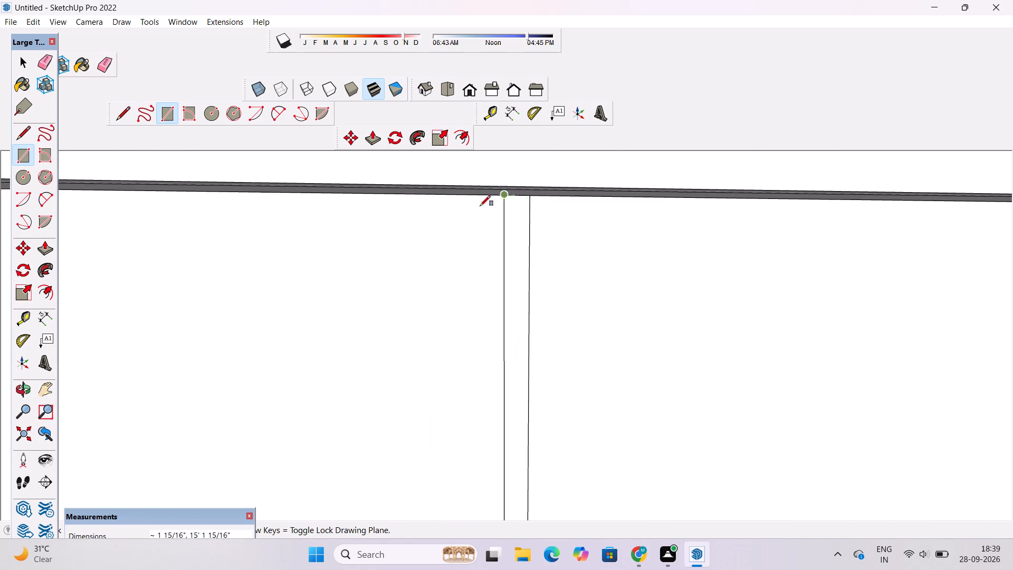
# Draw an upright handle rectangle about 4" by 2' 2" beside the centre strip, on the leaf nearer the three square panels.
pyautogui.scroll(-20, 353, 225)
pyautogui.scroll(-8, 353, 225)
pyautogui.scroll(8, 335, 414)
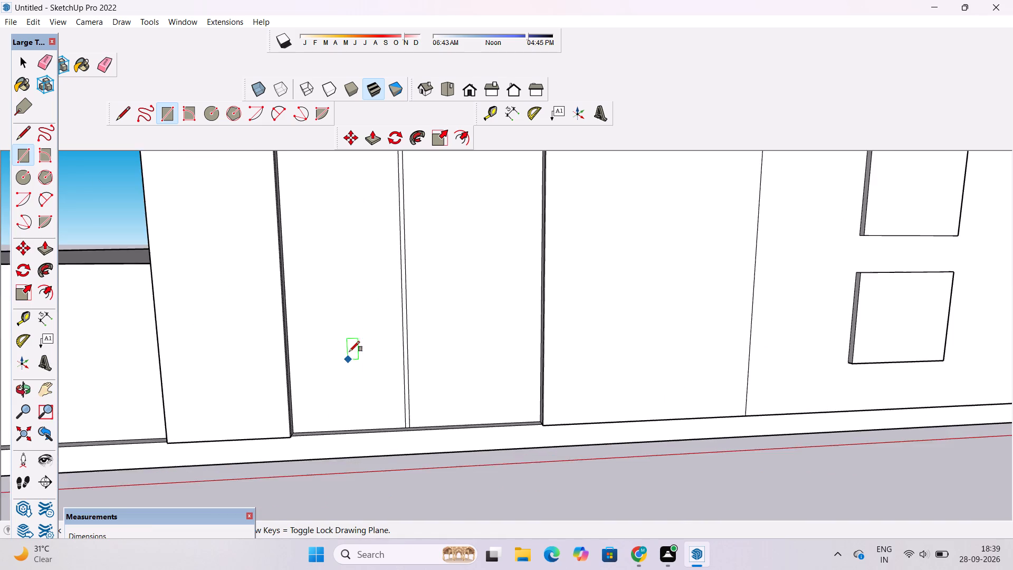
pyautogui.scroll(3, 349, 351)
pyautogui.scroll(-10, 384, 283)
pyautogui.scroll(5, 383, 260)
pyautogui.scroll(-6, 396, 239)
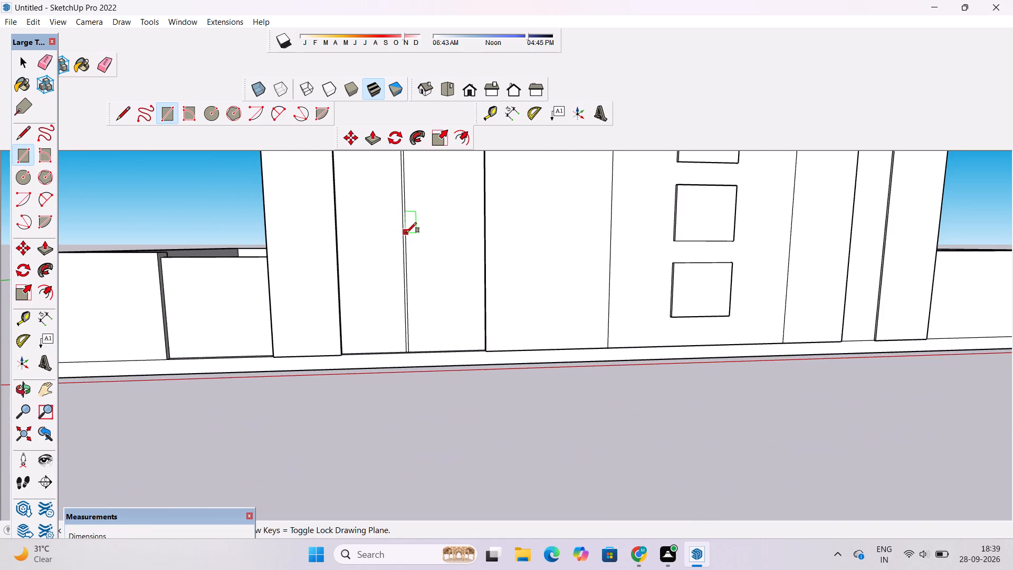
pyautogui.scroll(-5, 406, 233)
pyautogui.scroll(10, 414, 225)
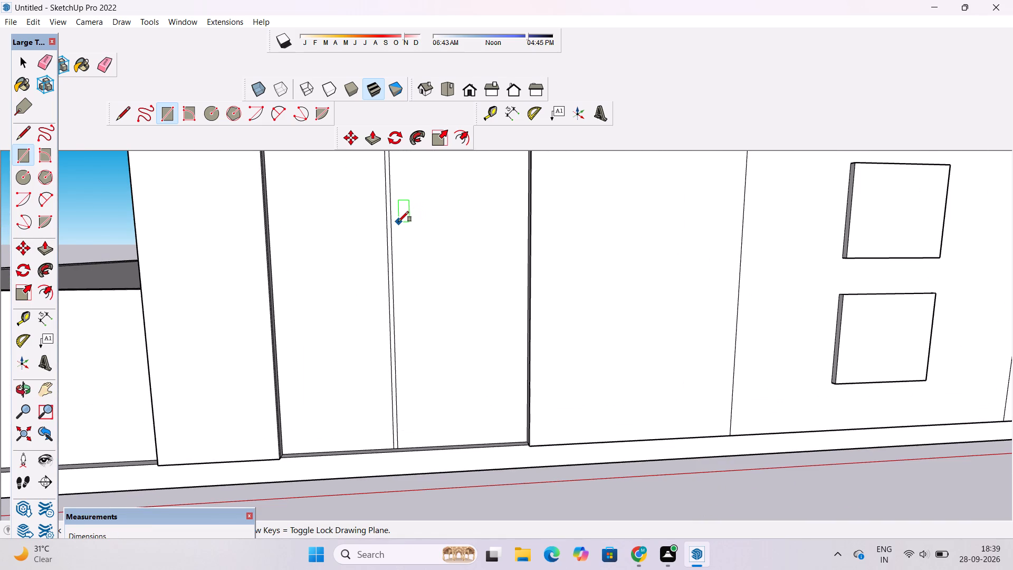
pyautogui.click(399, 227)
pyautogui.click(409, 283)
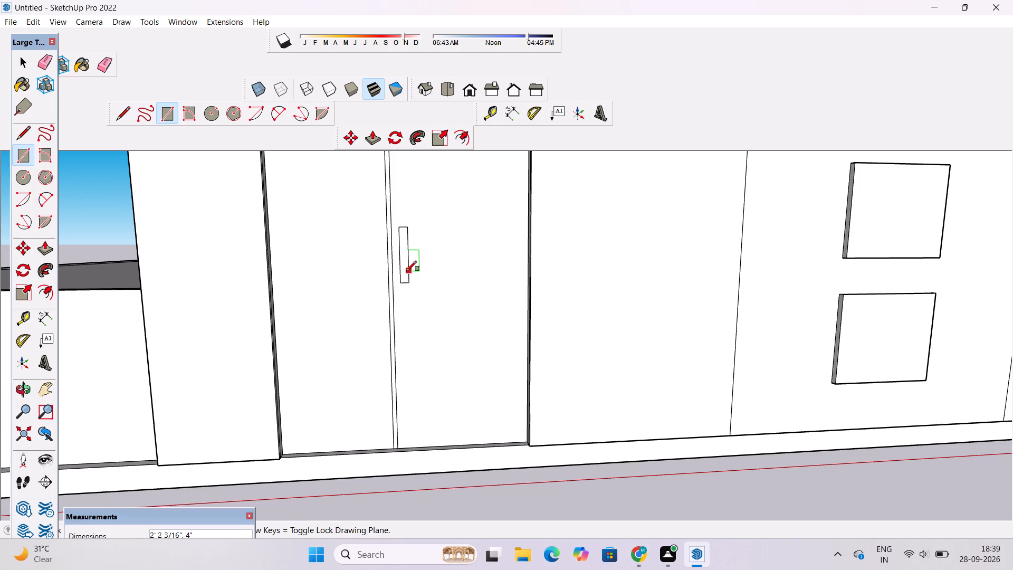
# Copy the handle rectangle 1' horizontally onto the other door leaf, across the centre strip.
pyautogui.press('space')
pyautogui.scroll(4, 402, 260)
pyautogui.doubleClick(402, 252)
pyautogui.press('m')
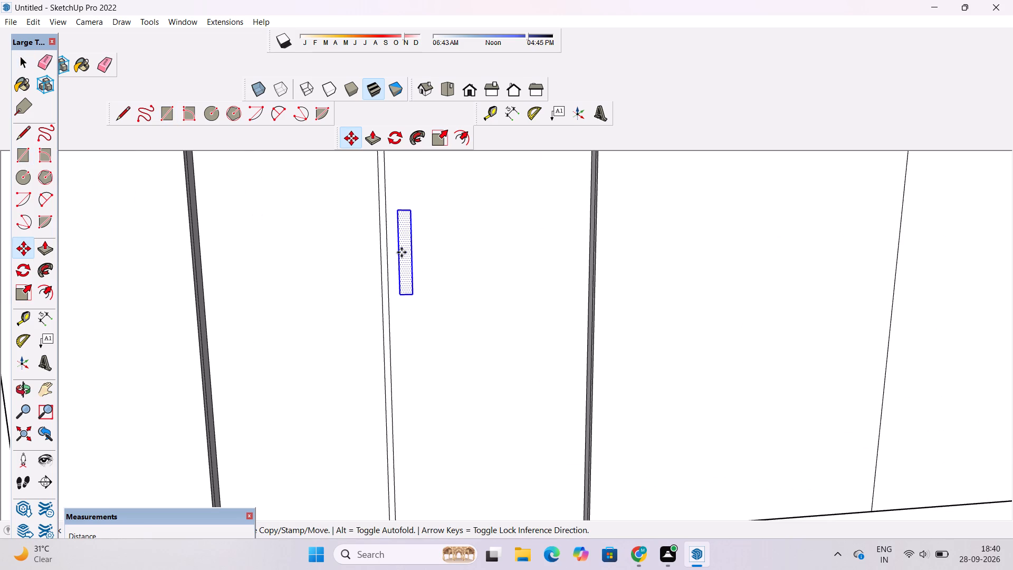
pyautogui.scroll(-1, 402, 252)
pyautogui.click(410, 214)
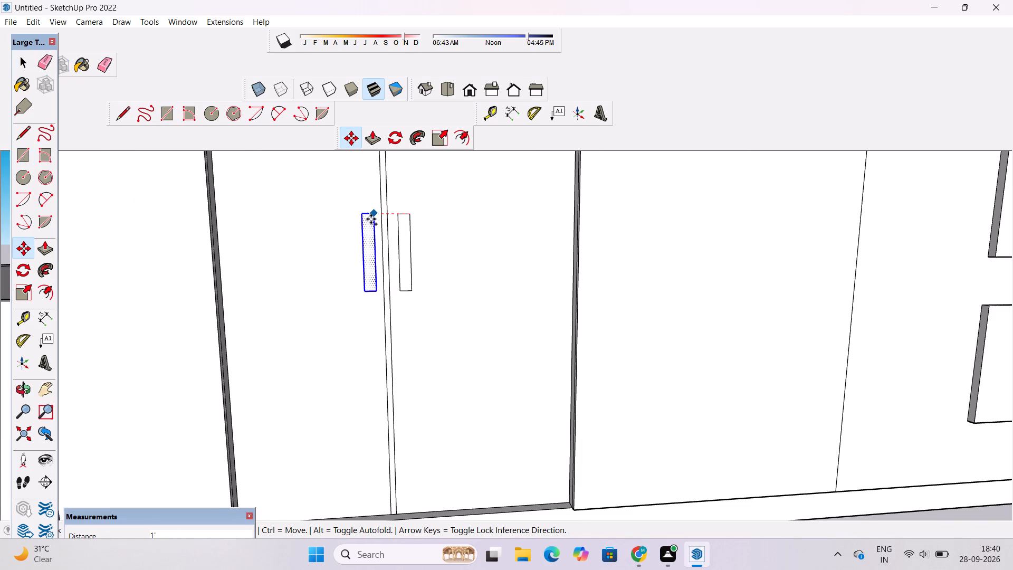
pyautogui.click(368, 221)
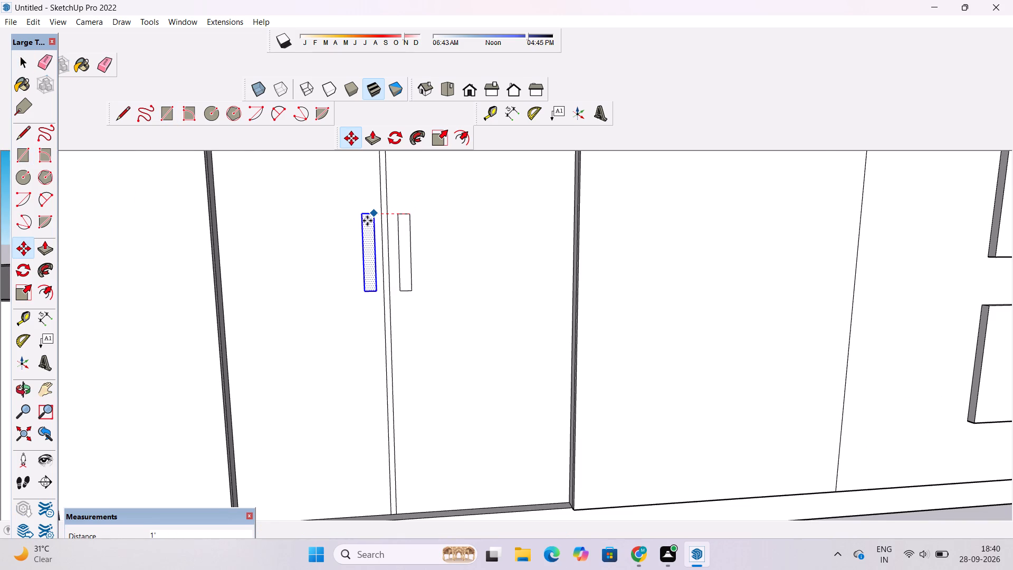
pyautogui.press('space')
# Examine the double door and the whole house front from several angles and distances.
pyautogui.scroll(-1, 362, 231)
pyautogui.press('o')
pyautogui.scroll(-13, 362, 236)
pyautogui.moveTo(383, 313); pyautogui.dragTo(378, 286)
pyautogui.press('space')
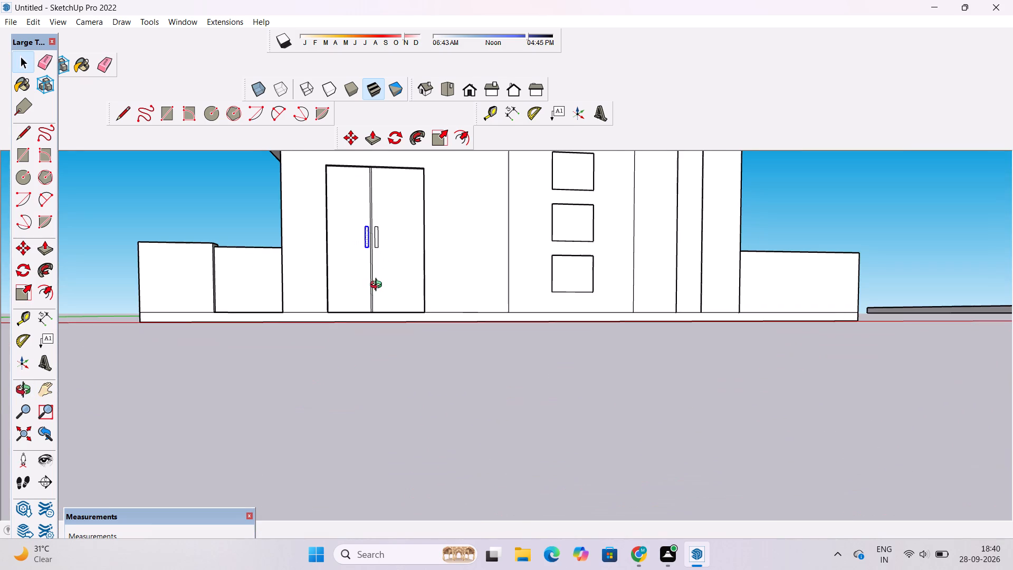
pyautogui.click(372, 406)
pyautogui.press('o')
pyautogui.scroll(4, 372, 405)
pyautogui.moveTo(368, 373); pyautogui.dragTo(364, 452)
pyautogui.scroll(-6, 351, 414)
pyautogui.scroll(4, 322, 339)
pyautogui.moveTo(322, 339); pyautogui.dragTo(330, 376)
pyautogui.scroll(-2, 330, 376)
pyautogui.moveTo(309, 383); pyautogui.dragTo(249, 389)
pyautogui.scroll(-7, 245, 388)
pyautogui.moveTo(349, 427); pyautogui.dragTo(365, 377)
pyautogui.keyDown('shift'); pyautogui.moveTo(366, 377); pyautogui.dragTo(380, 427); pyautogui.keyUp('shift')
pyautogui.scroll(-5, 380, 427)
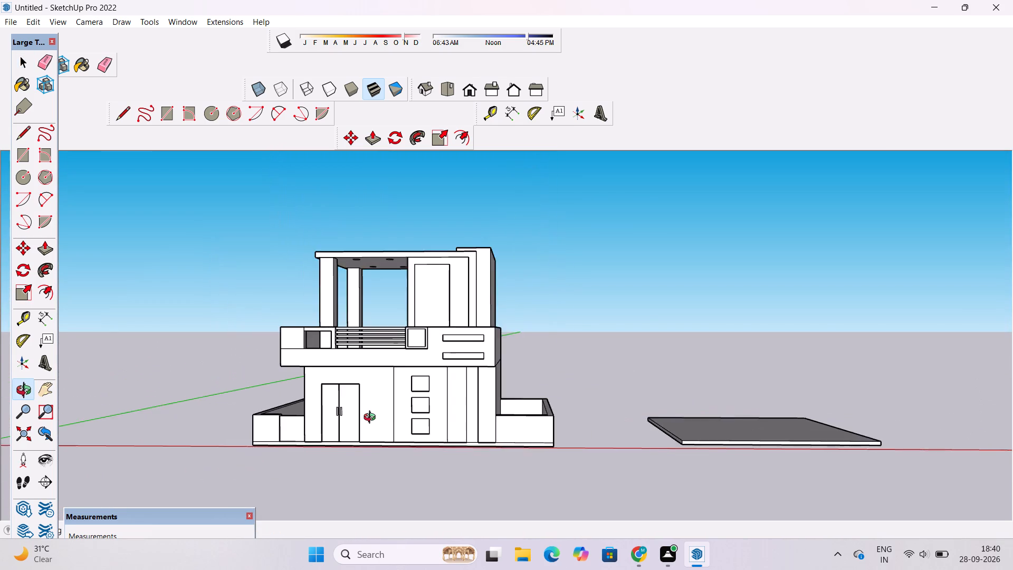
pyautogui.moveTo(372, 419); pyautogui.dragTo(389, 423)
# Bring up the Paint Bucket materials and examine the house front up close and from a distance.
pyautogui.press('b')
pyautogui.scroll(-3, 395, 424)
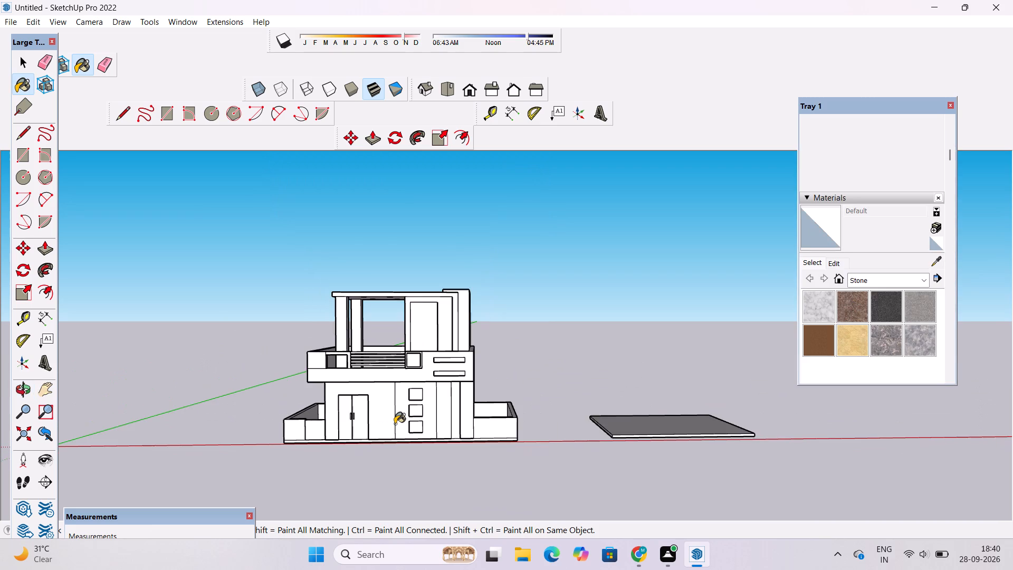
pyautogui.scroll(13, 395, 424)
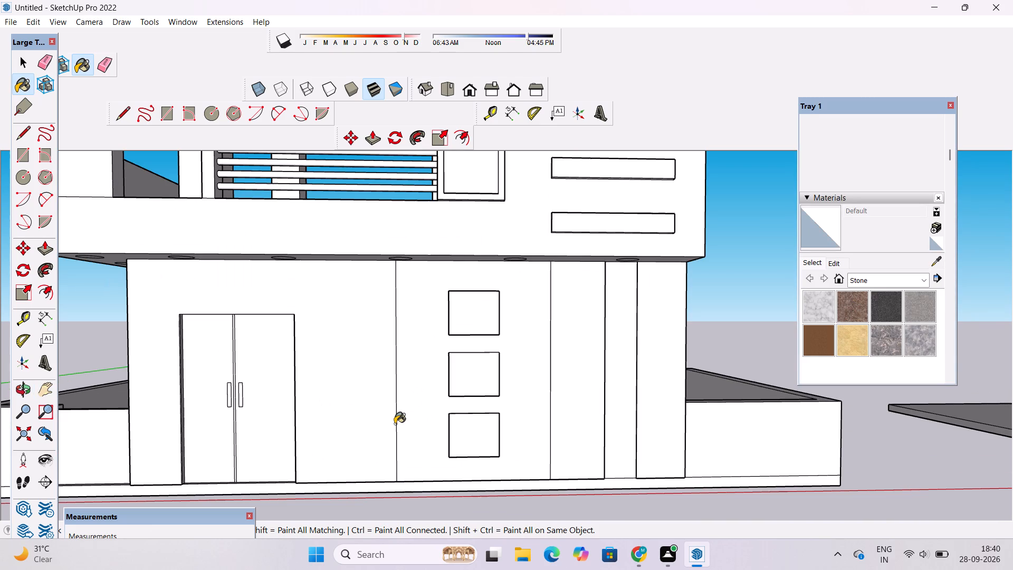
pyautogui.scroll(-2, 395, 424)
pyautogui.scroll(2, 395, 424)
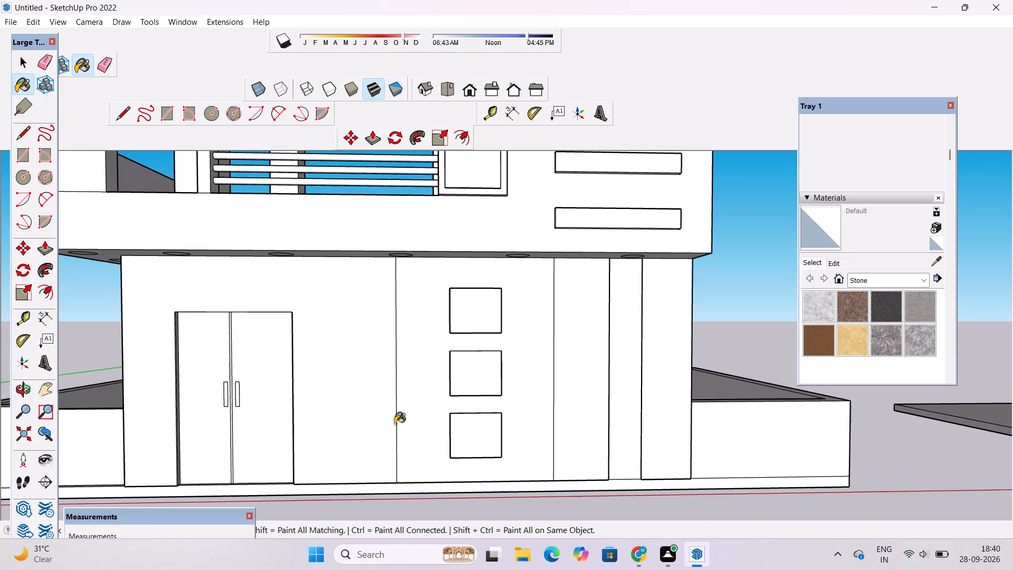
pyautogui.scroll(-4, 395, 424)
pyautogui.scroll(1, 388, 421)
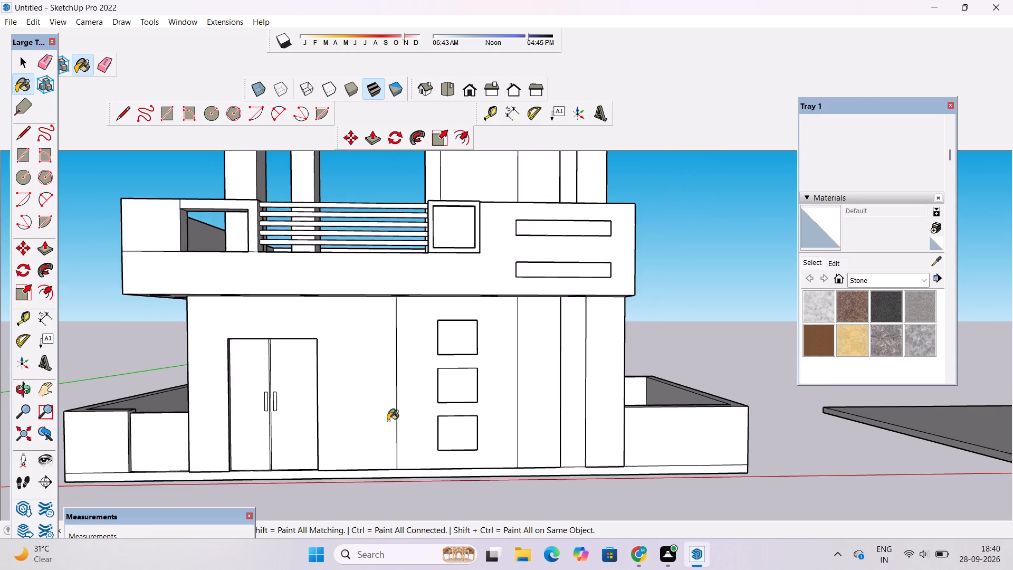
pyautogui.scroll(2, 388, 421)
pyautogui.scroll(-2, 388, 421)
pyautogui.scroll(3, 388, 421)
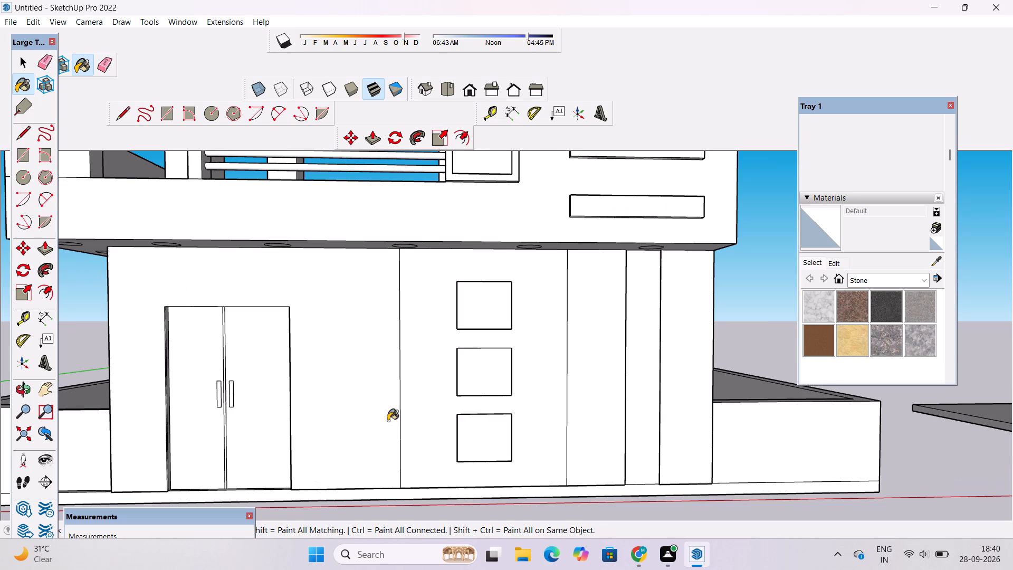
pyautogui.scroll(-2, 359, 442)
pyautogui.press('space')
pyautogui.write('o')
pyautogui.keyDown('shift'); pyautogui.moveTo(351, 452); pyautogui.dragTo(347, 474); pyautogui.keyUp('shift')
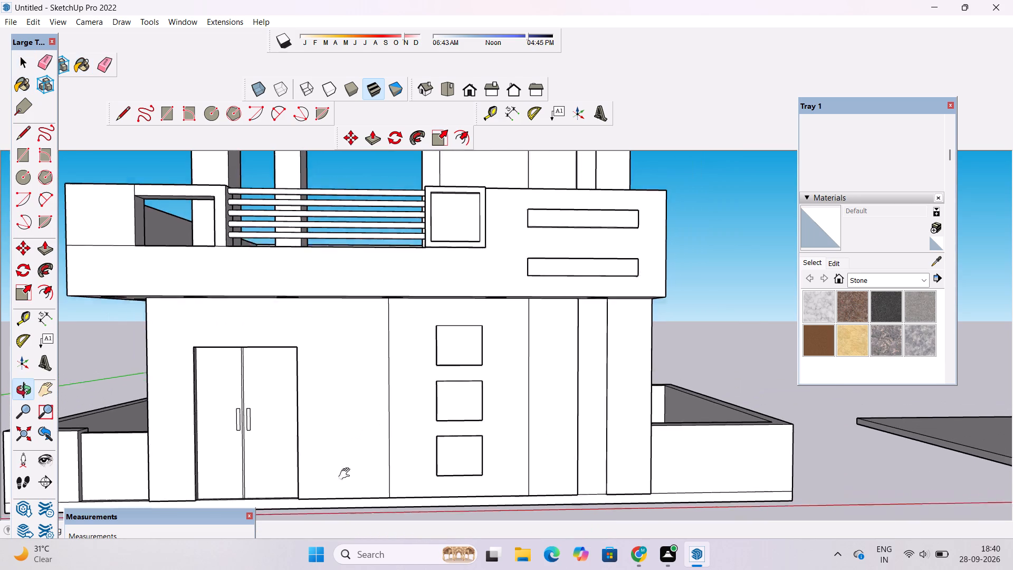
pyautogui.keyDown('shift'); pyautogui.moveTo(347, 474); pyautogui.dragTo(346, 493); pyautogui.keyUp('shift')
pyautogui.moveTo(350, 495); pyautogui.dragTo(347, 474)
pyautogui.moveTo(358, 454); pyautogui.dragTo(341, 487)
pyautogui.scroll(-8, 337, 459)
pyautogui.moveTo(333, 457); pyautogui.dragTo(340, 468)
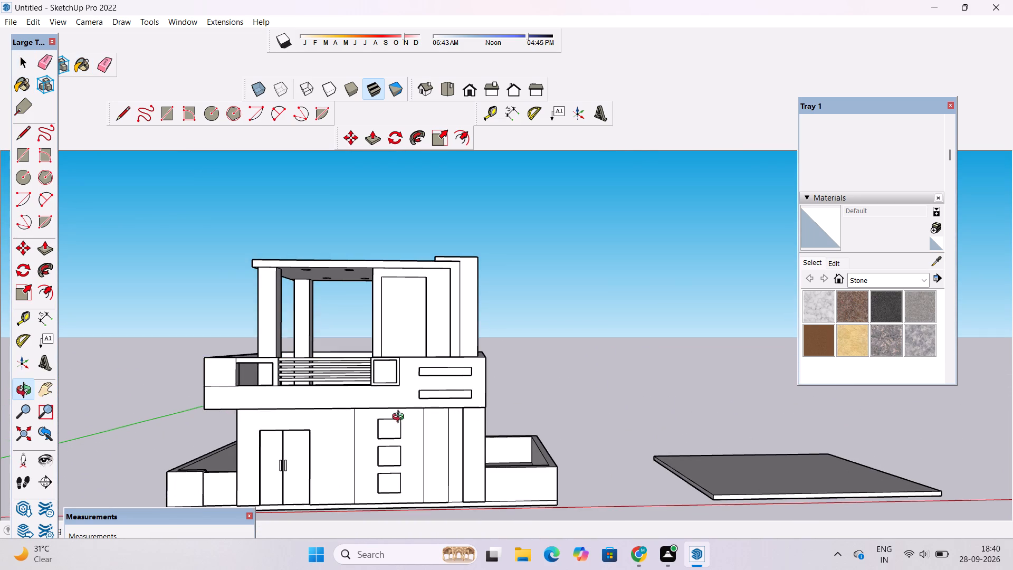
# Push/Pull the top face of the raised roof block upward by 1.5'.
pyautogui.scroll(4, 403, 370)
pyautogui.moveTo(403, 369); pyautogui.dragTo(405, 497)
pyautogui.keyDown('shift'); pyautogui.moveTo(444, 300); pyautogui.dragTo(390, 526); pyautogui.keyUp('shift')
pyautogui.moveTo(389, 498); pyautogui.dragTo(395, 443)
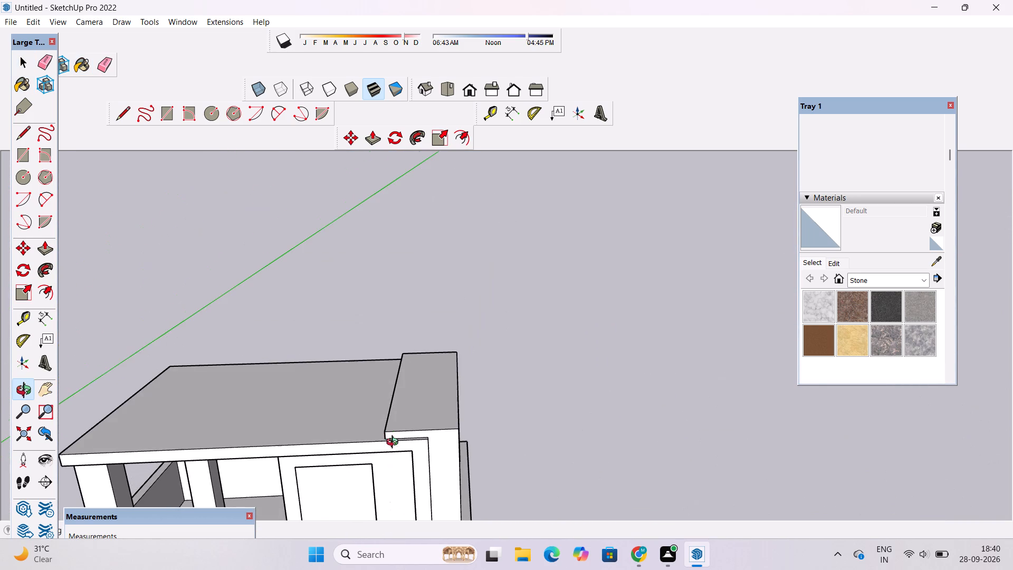
pyautogui.moveTo(395, 443); pyautogui.dragTo(395, 445)
pyautogui.keyDown('shift'); pyautogui.moveTo(396, 446); pyautogui.dragTo(397, 431); pyautogui.keyUp('shift')
pyautogui.moveTo(393, 445); pyautogui.dragTo(393, 426)
pyautogui.keyDown('shift'); pyautogui.moveTo(393, 426); pyautogui.dragTo(377, 430); pyautogui.keyUp('shift')
pyautogui.press('space')
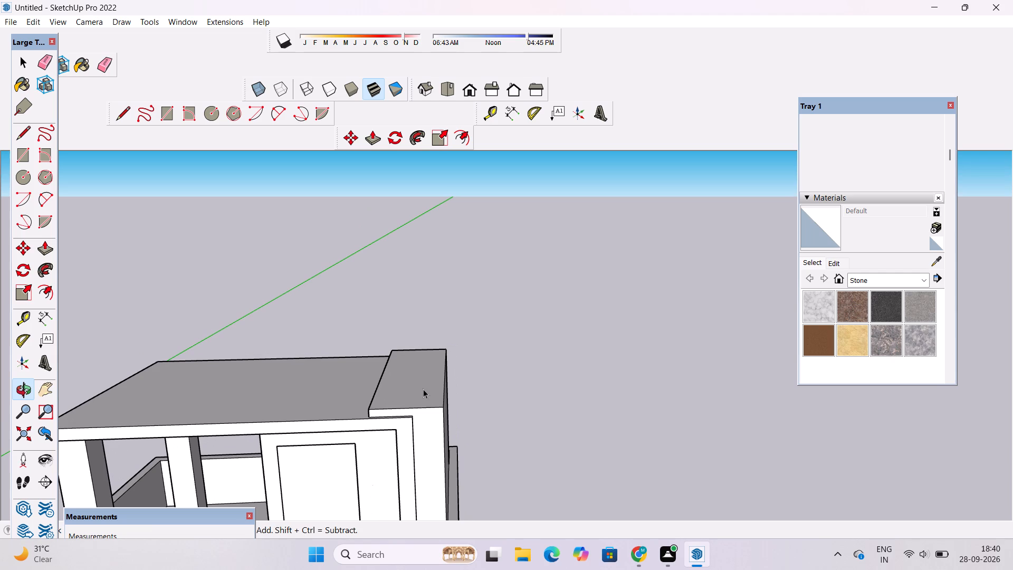
pyautogui.click(409, 398)
pyautogui.press('p')
pyautogui.click(409, 398)
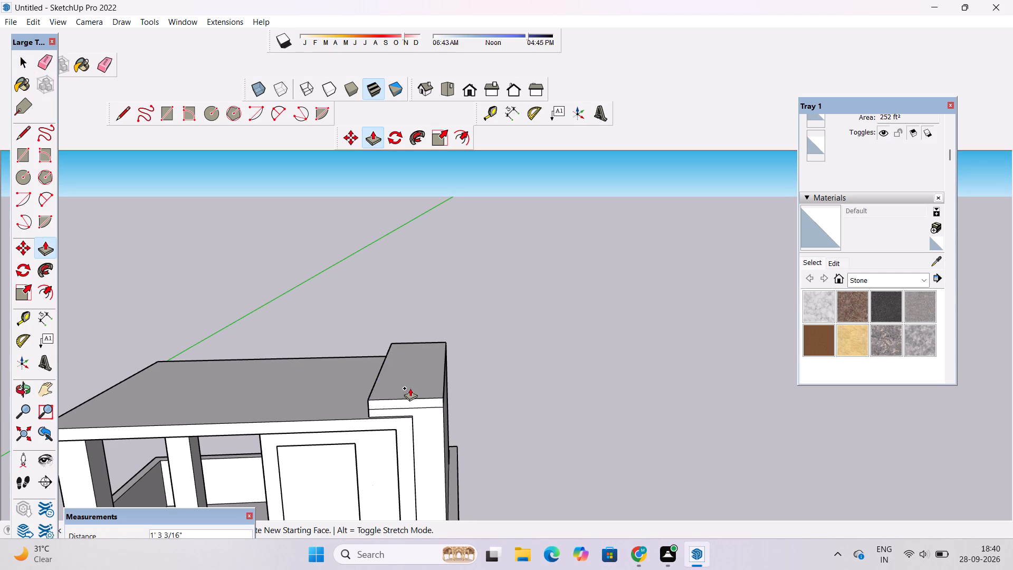
pyautogui.scroll(3, 410, 386)
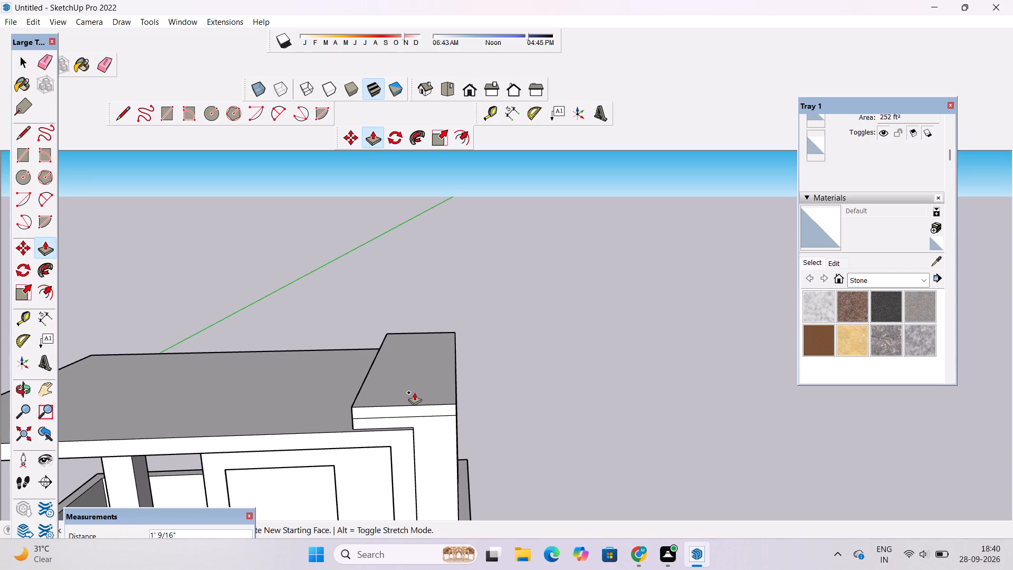
pyautogui.write("1.5'")
pyautogui.press('Return')
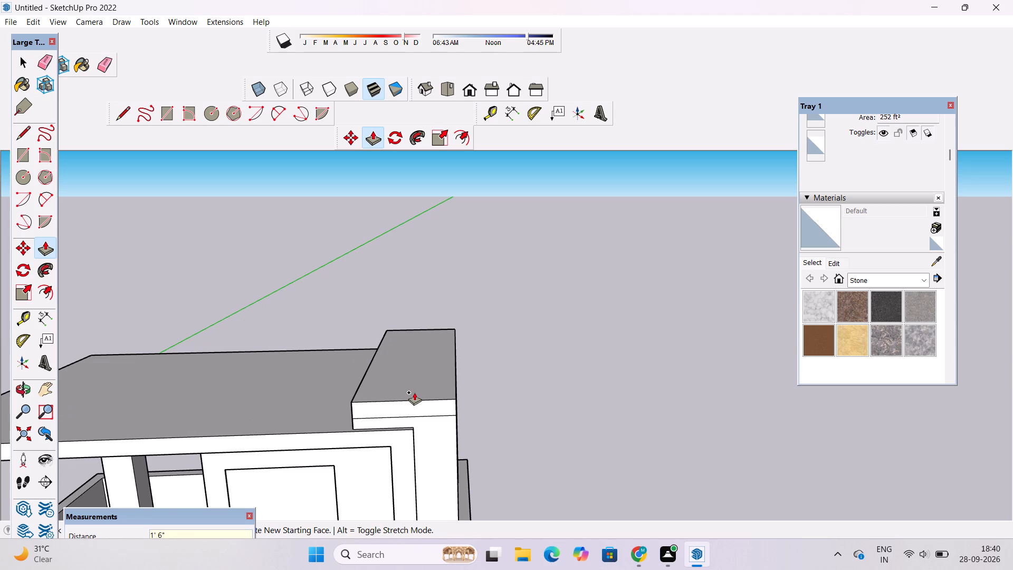
# Erase the leftover seam lines below the roof block's new top on its front and outer side faces.
pyautogui.press('e')
pyautogui.scroll(4, 419, 393)
pyautogui.moveTo(445, 421); pyautogui.dragTo(448, 432)
pyautogui.press('o')
pyautogui.scroll(-2, 451, 443)
pyautogui.moveTo(536, 441); pyautogui.dragTo(429, 438)
pyautogui.scroll(2, 408, 416)
pyautogui.press('e')
pyautogui.scroll(3, 407, 416)
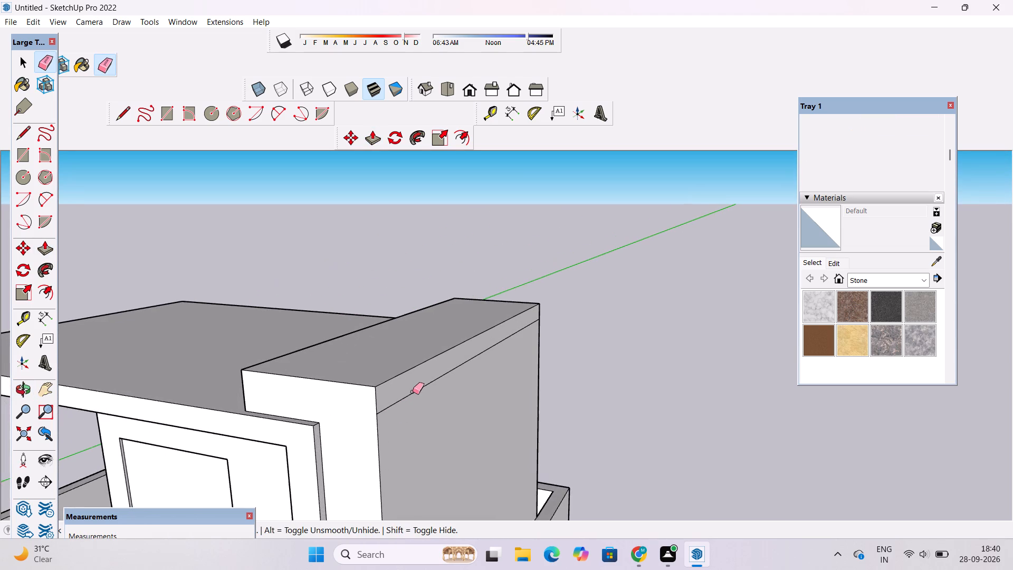
pyautogui.moveTo(414, 385); pyautogui.dragTo(416, 394)
# Erase the remaining seam lines on the roof block's inner side face above the roof slab and on its rear face.
pyautogui.press('o')
pyautogui.scroll(-6, 416, 400)
pyautogui.moveTo(301, 370); pyautogui.dragTo(555, 370)
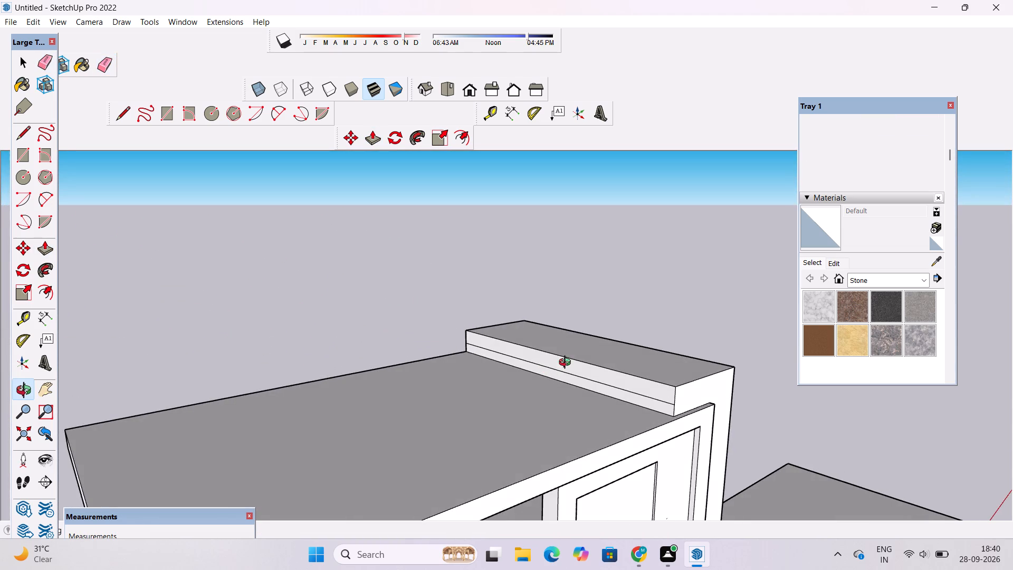
pyautogui.scroll(4, 569, 366)
pyautogui.press('e')
pyautogui.scroll(1, 567, 375)
pyautogui.click(568, 375)
pyautogui.press('o')
pyautogui.scroll(-6, 551, 410)
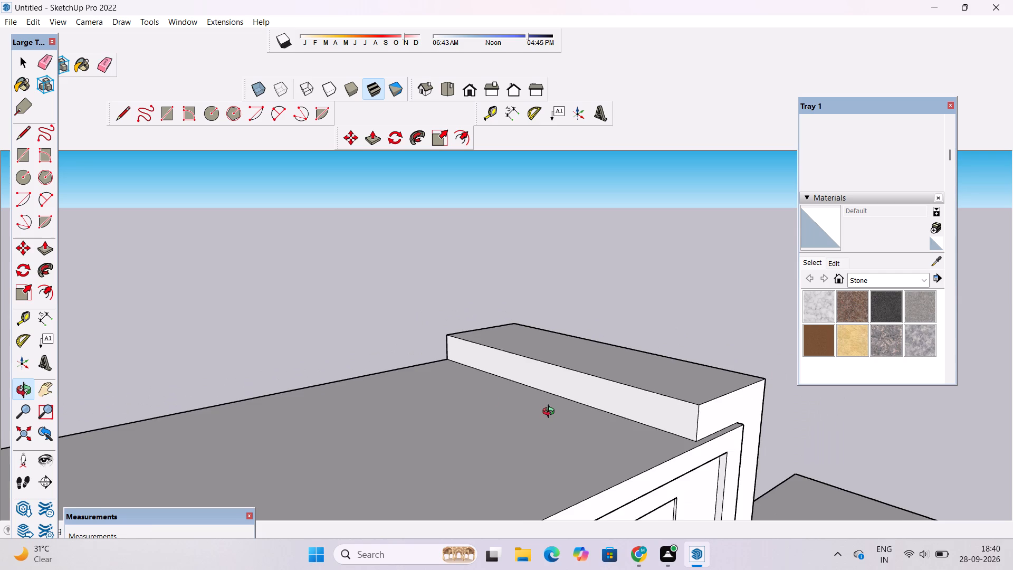
pyautogui.moveTo(394, 371); pyautogui.dragTo(699, 344)
pyautogui.scroll(4, 286, 407)
pyautogui.click(286, 407)
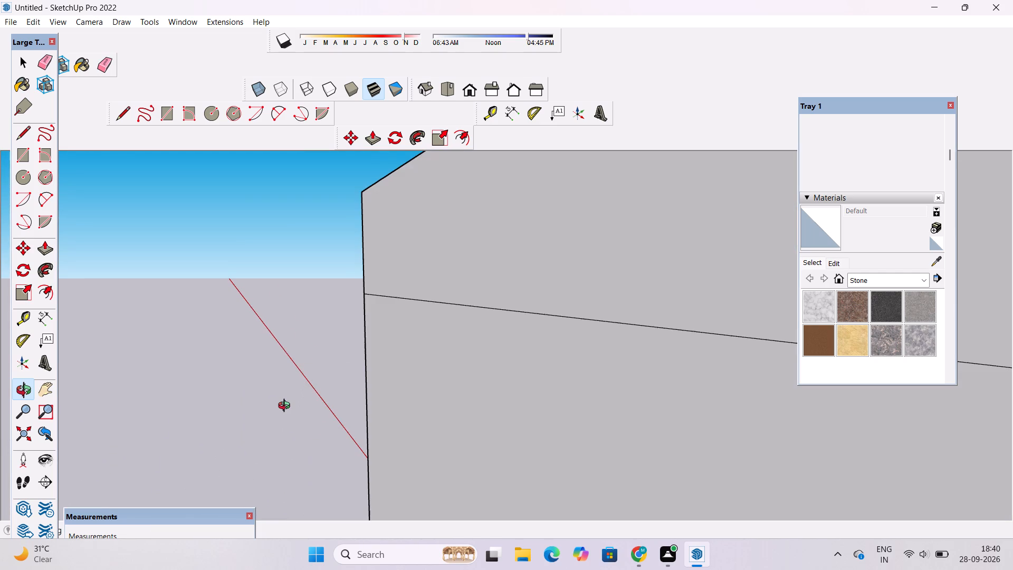
pyautogui.scroll(-7, 286, 407)
pyautogui.moveTo(297, 407); pyautogui.dragTo(440, 390)
pyautogui.press('e')
pyautogui.scroll(3, 207, 448)
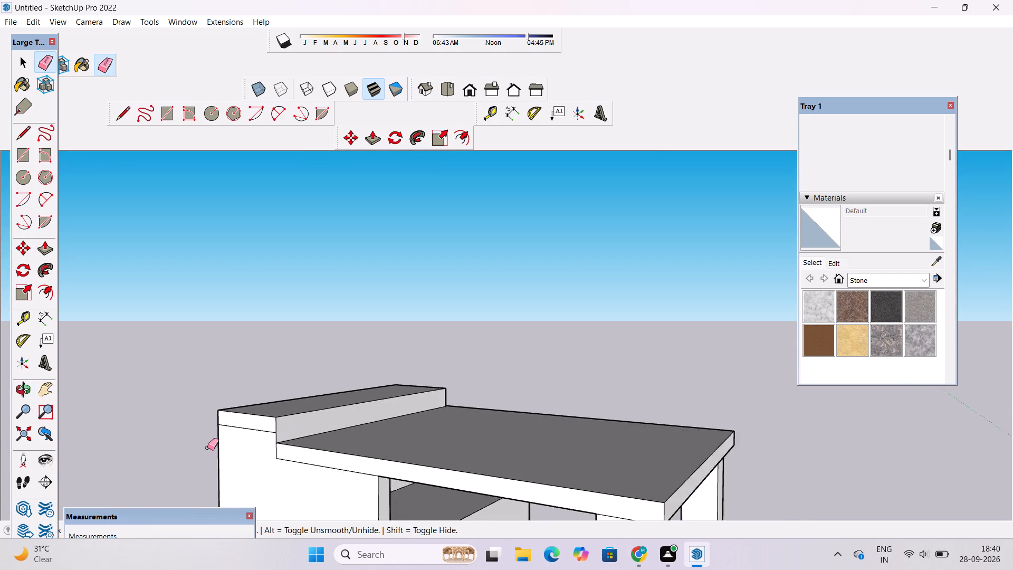
pyautogui.scroll(2, 207, 448)
pyautogui.moveTo(320, 364); pyautogui.dragTo(321, 375)
pyautogui.scroll(-9, 321, 375)
# Examine the heightened roof block and adjoining roof slab from several sides.
pyautogui.press('o')
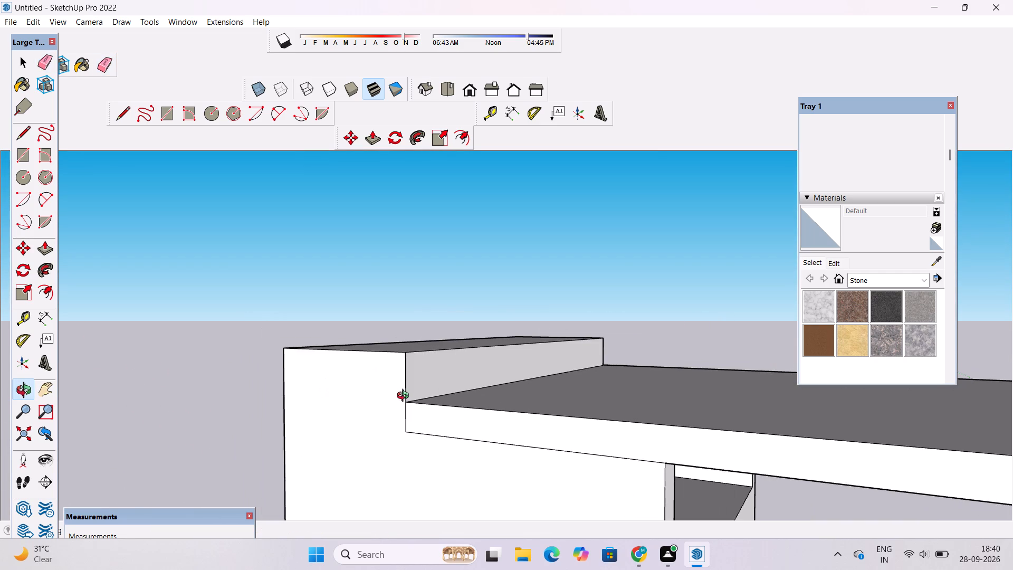
pyautogui.click(406, 397)
pyautogui.moveTo(395, 402); pyautogui.dragTo(270, 425)
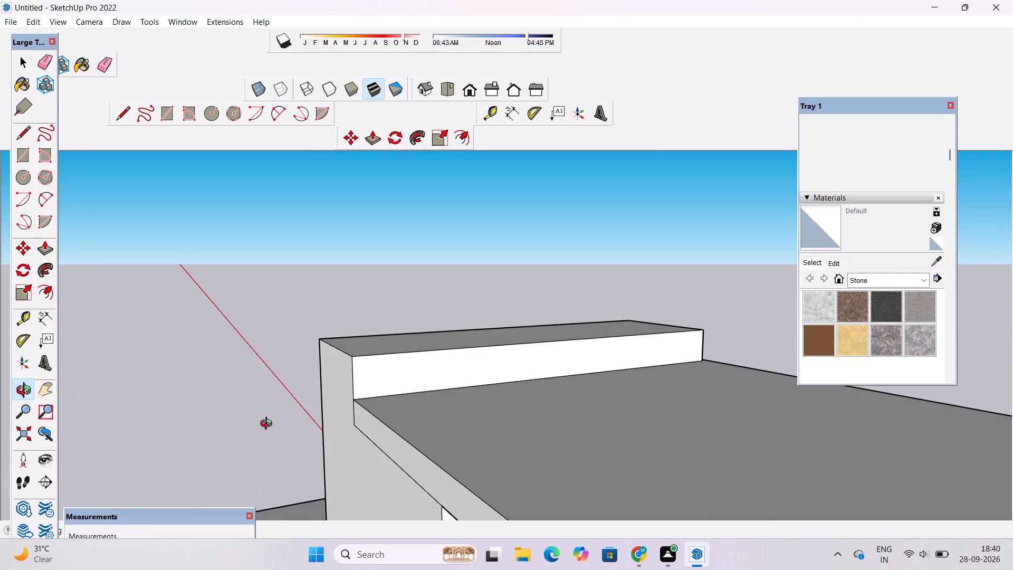
pyautogui.moveTo(307, 432); pyautogui.dragTo(159, 467)
pyautogui.scroll(-5, 159, 467)
pyautogui.moveTo(248, 454); pyautogui.dragTo(131, 461)
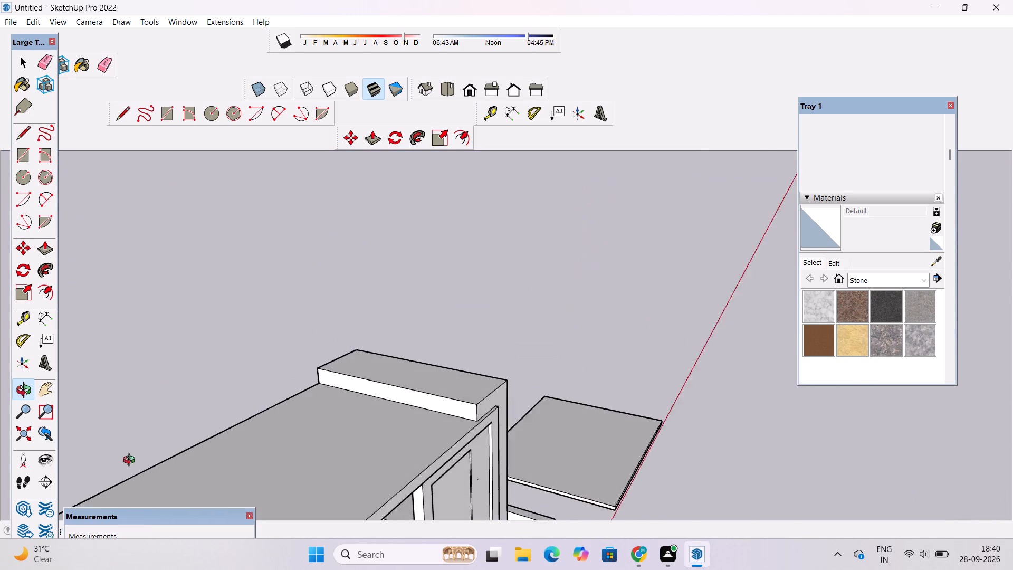
pyautogui.moveTo(131, 461); pyautogui.dragTo(119, 460)
pyautogui.scroll(7, 115, 458)
pyautogui.moveTo(282, 433); pyautogui.dragTo(202, 437)
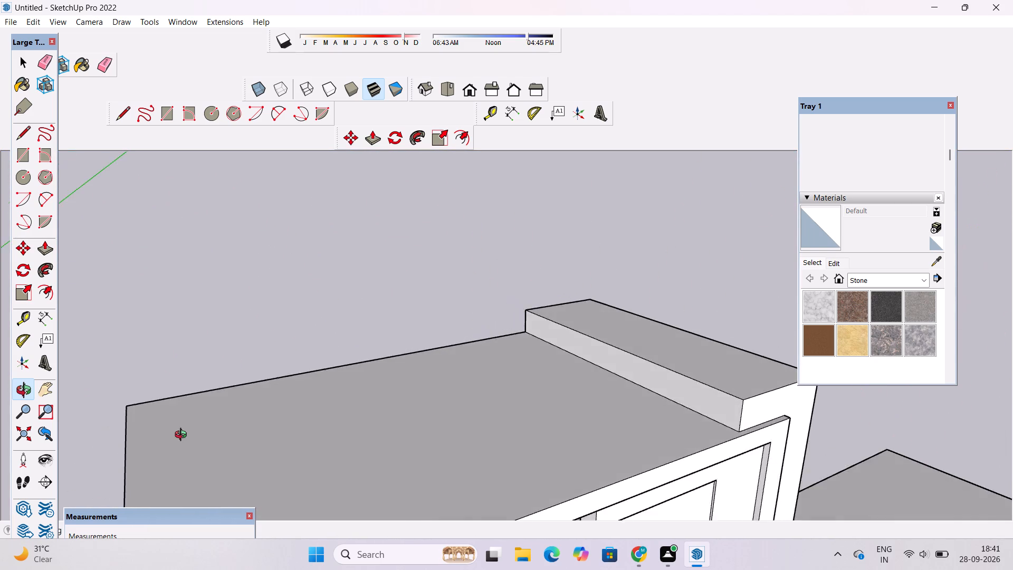
pyautogui.scroll(-5, 181, 435)
pyautogui.moveTo(296, 449); pyautogui.dragTo(211, 443)
pyautogui.moveTo(216, 447); pyautogui.dragTo(198, 423)
pyautogui.keyDown('shift'); pyautogui.moveTo(388, 452); pyautogui.dragTo(195, 429); pyautogui.keyUp('shift')
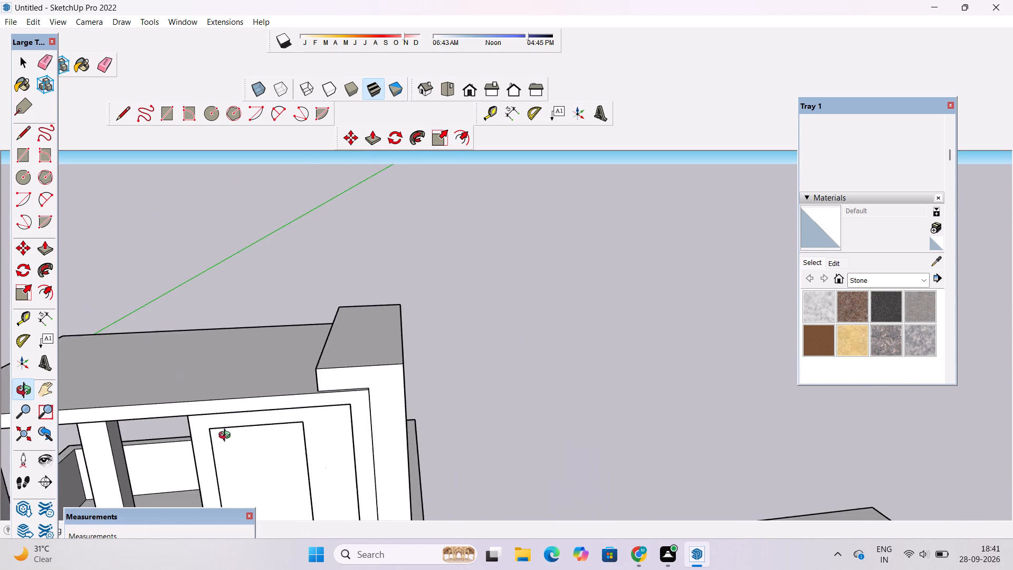
# Divide the roof block's front face with a full-width line along a guide placed 1' below its top edge.
pyautogui.moveTo(231, 429); pyautogui.dragTo(231, 393)
pyautogui.scroll(3, 311, 385)
pyautogui.keyDown('shift'); pyautogui.moveTo(312, 386); pyautogui.dragTo(243, 373); pyautogui.keyUp('shift')
pyautogui.scroll(3, 275, 385)
pyautogui.moveTo(276, 366); pyautogui.dragTo(284, 375)
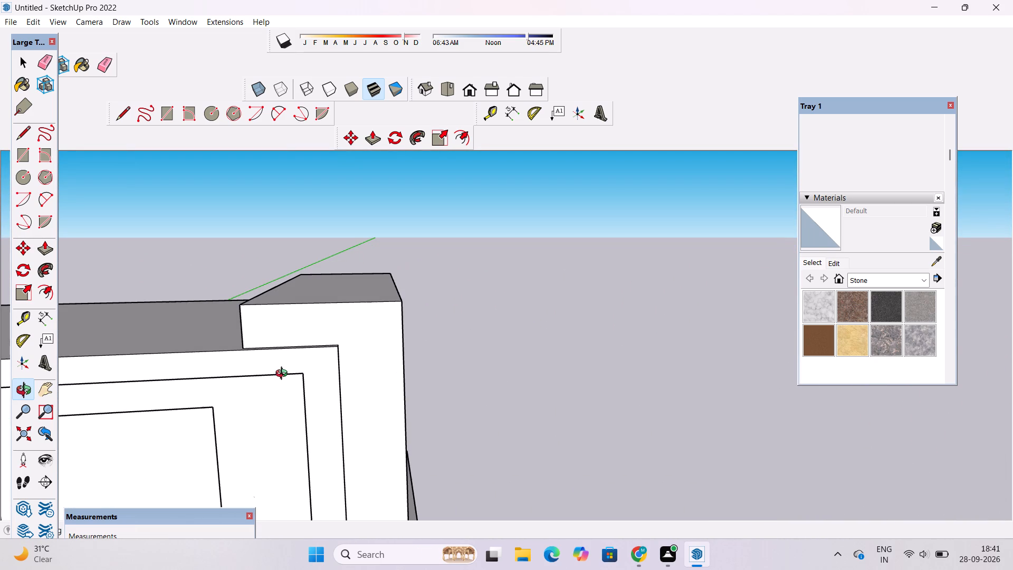
pyautogui.press('t')
pyautogui.scroll(3, 316, 310)
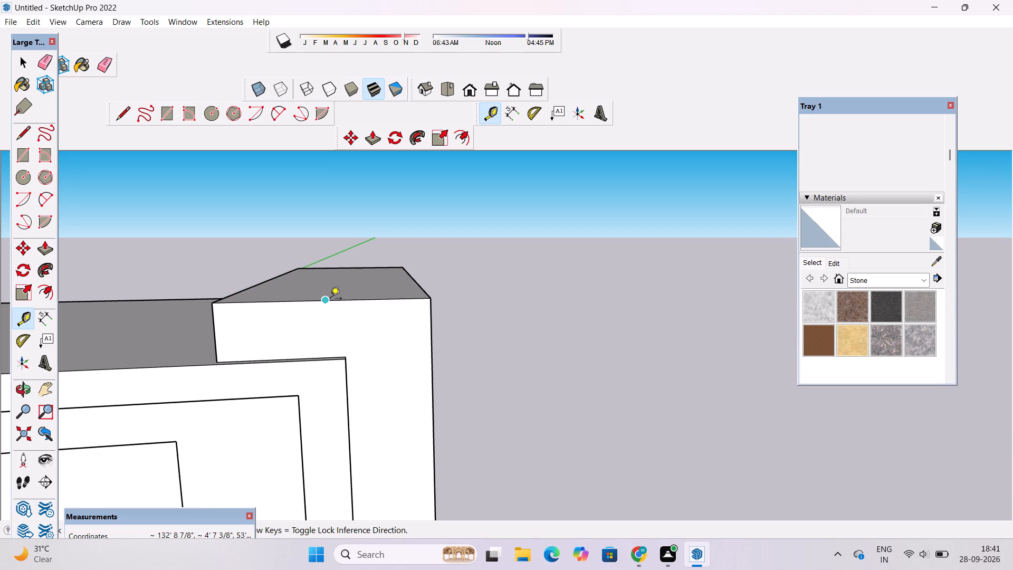
pyautogui.click(328, 300)
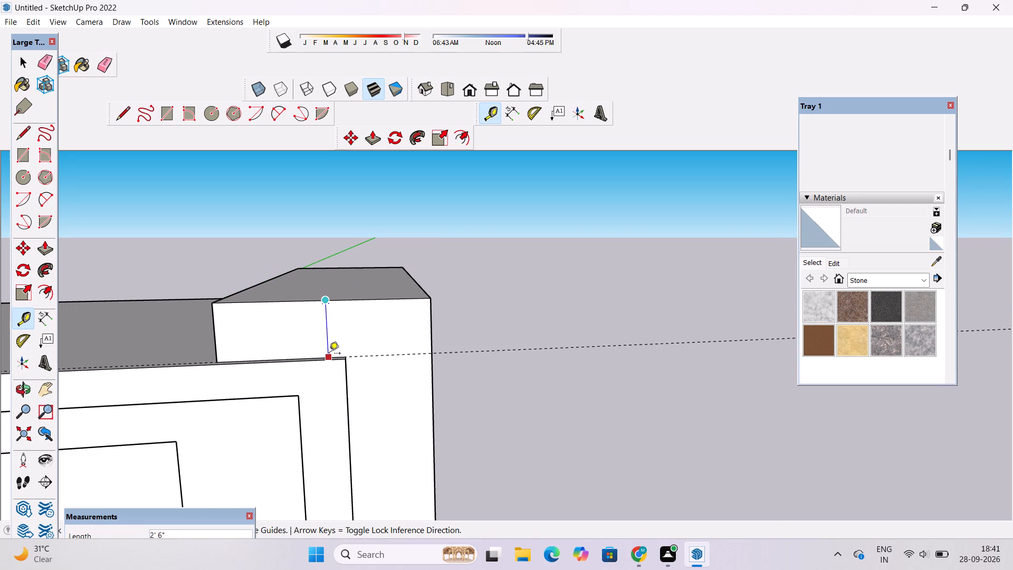
pyautogui.write("1'")
pyautogui.press('Return')
pyautogui.press('l')
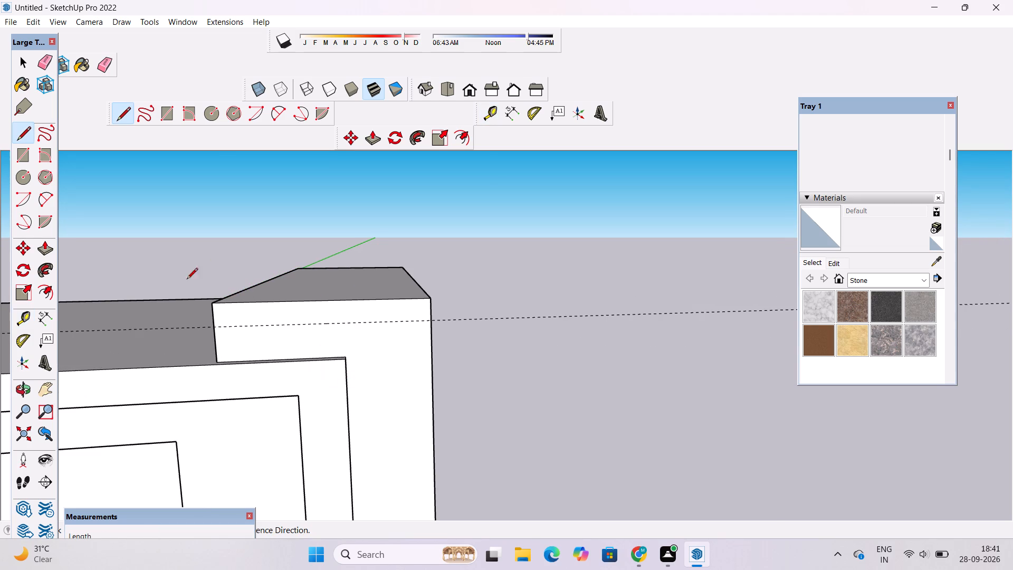
pyautogui.click(214, 328)
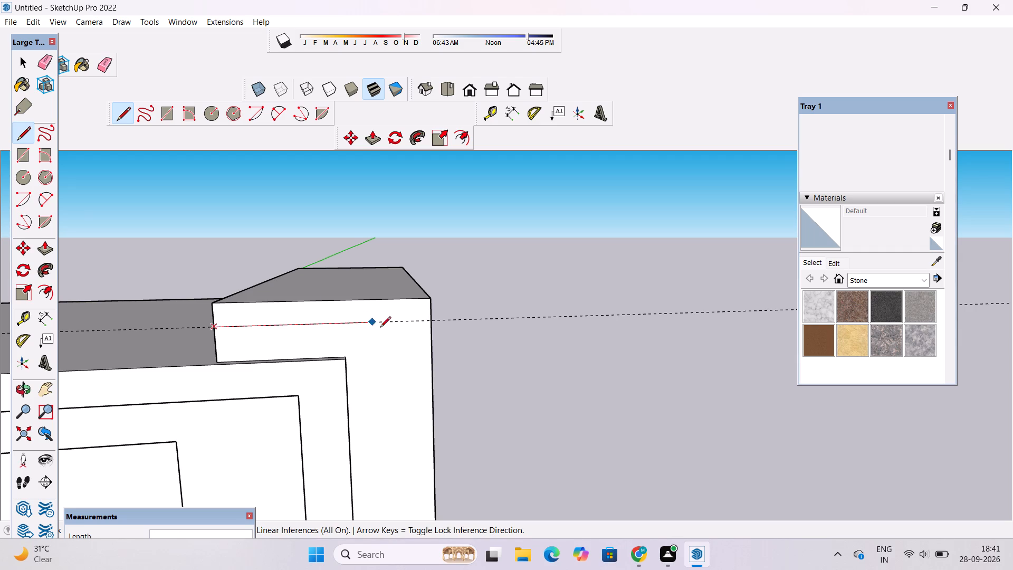
pyautogui.click(433, 324)
# Push/Pull the 1' high band at the top of the roof block's front face outward by 1.5'.
pyautogui.press('space')
pyautogui.scroll(-1, 433, 324)
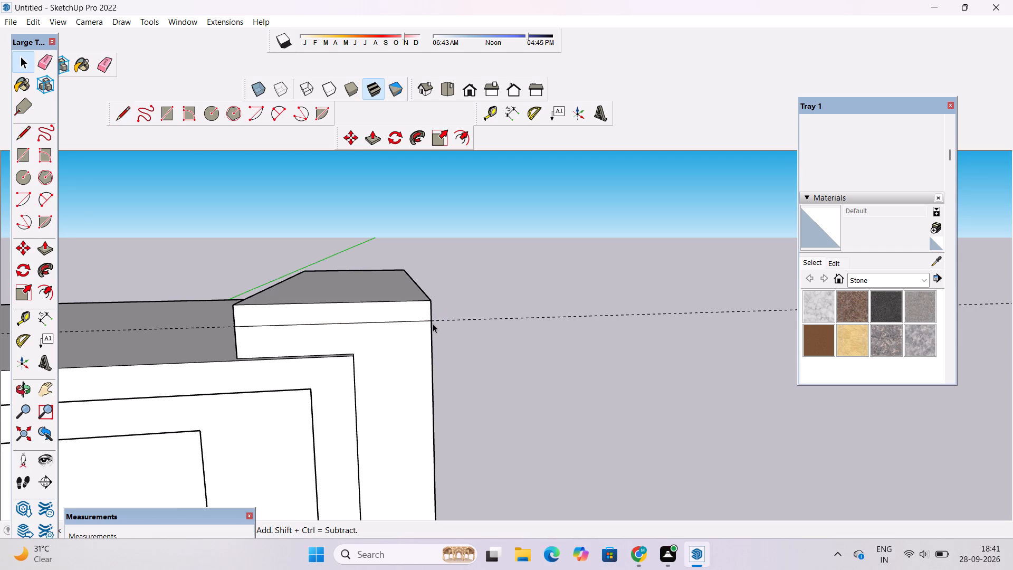
pyautogui.press('p')
pyautogui.click(406, 313)
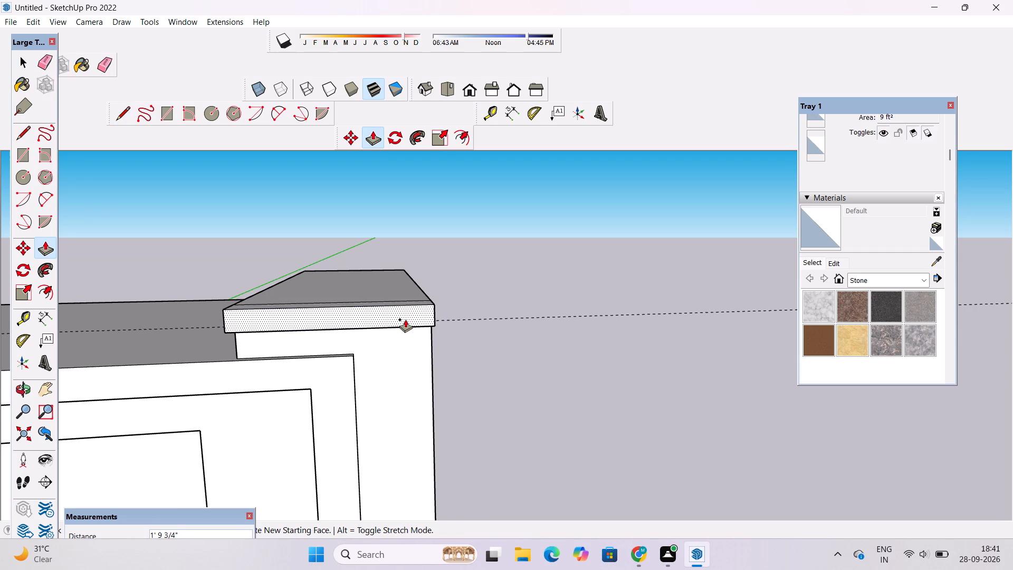
pyautogui.write("1.5'")
pyautogui.press('Return')
# Erase the dashed guide line running across the roof block.
pyautogui.press('o')
pyautogui.scroll(-5, 374, 343)
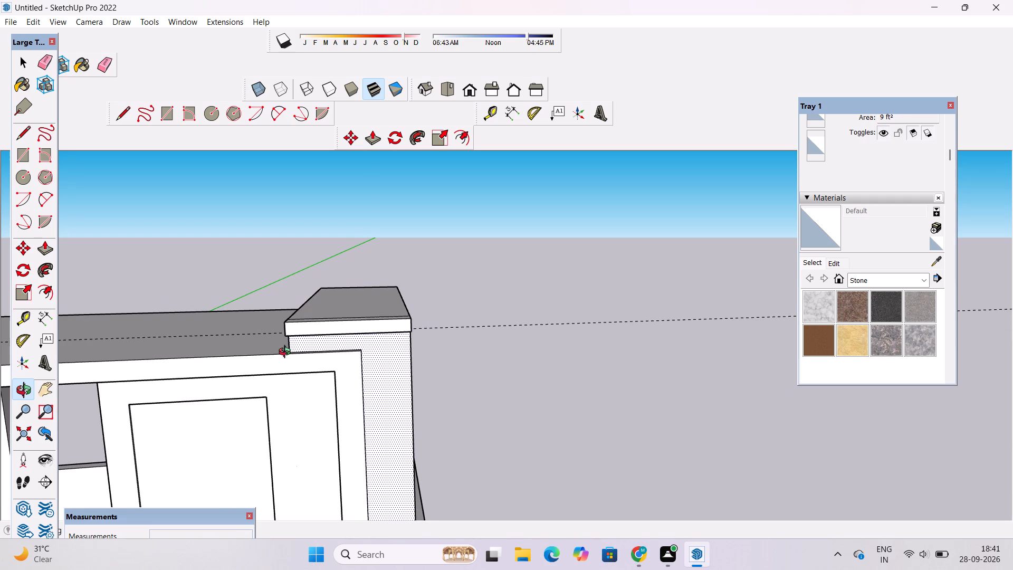
pyautogui.press('e')
pyautogui.moveTo(555, 314); pyautogui.dragTo(555, 325)
pyautogui.press('space')
# Examine the roof block's projecting cap and the whole house front from a distance.
pyautogui.write('o')
pyautogui.scroll(-6, 421, 337)
pyautogui.click(423, 393)
pyautogui.doubleClick(422, 389)
pyautogui.moveTo(421, 396); pyautogui.dragTo(405, 386)
pyautogui.keyDown('shift'); pyautogui.moveTo(405, 386); pyautogui.dragTo(405, 377); pyautogui.keyUp('shift')
pyautogui.keyDown('shift'); pyautogui.moveTo(359, 448); pyautogui.dragTo(352, 400); pyautogui.keyUp('shift')
pyautogui.moveTo(368, 432); pyautogui.dragTo(341, 406)
pyautogui.scroll(-5, 340, 402)
pyautogui.keyDown('shift'); pyautogui.moveTo(323, 442); pyautogui.dragTo(343, 404); pyautogui.keyUp('shift')
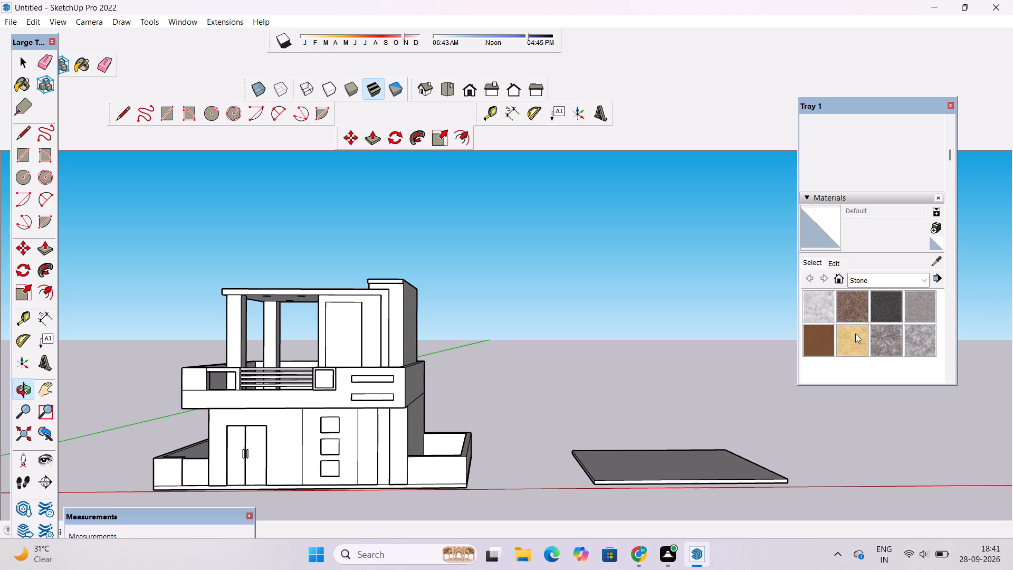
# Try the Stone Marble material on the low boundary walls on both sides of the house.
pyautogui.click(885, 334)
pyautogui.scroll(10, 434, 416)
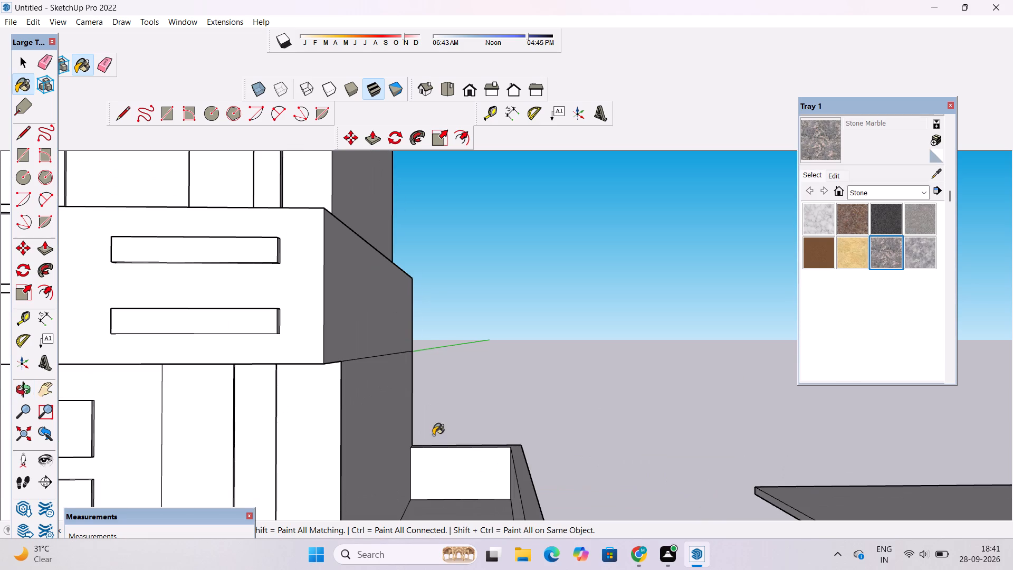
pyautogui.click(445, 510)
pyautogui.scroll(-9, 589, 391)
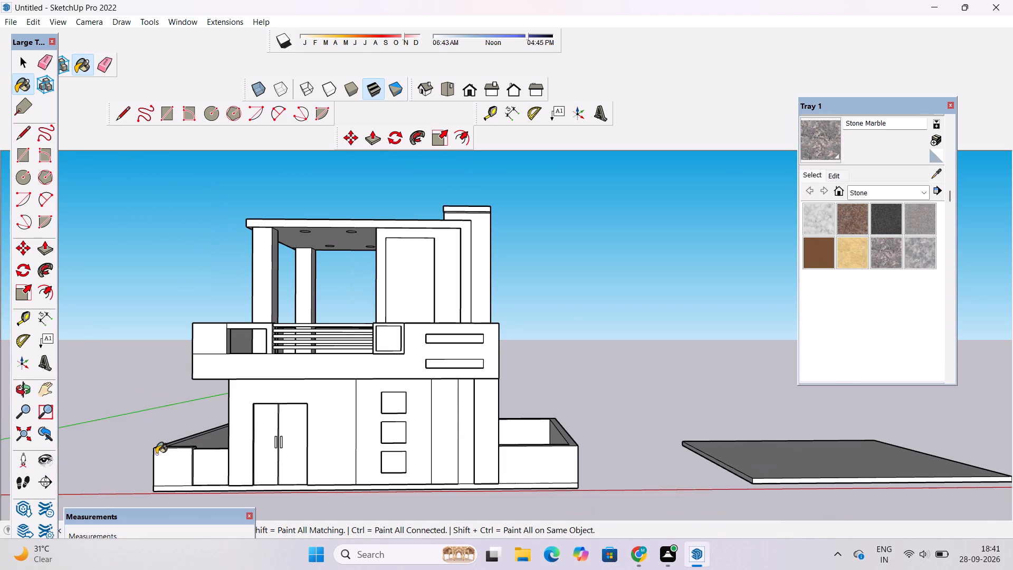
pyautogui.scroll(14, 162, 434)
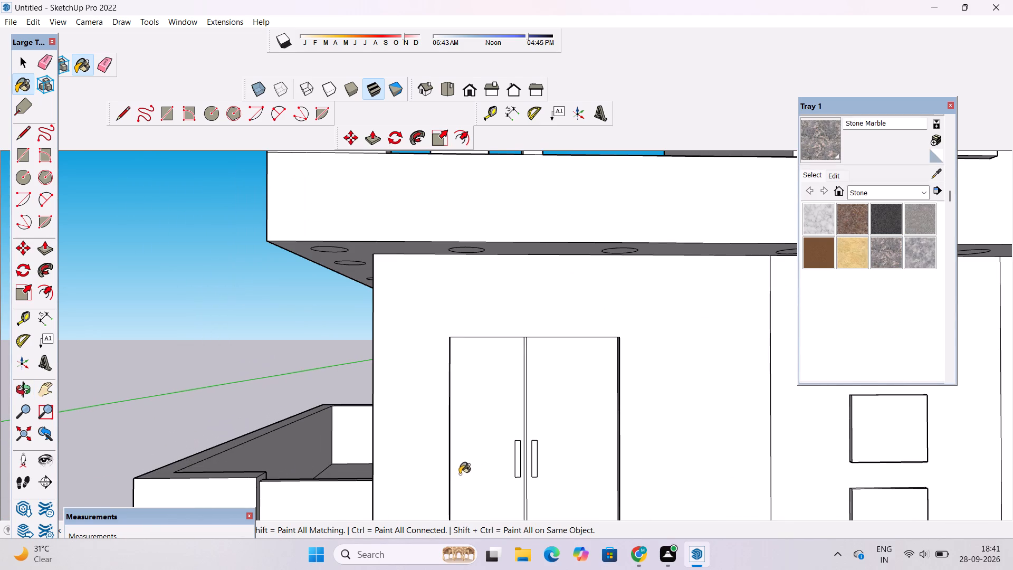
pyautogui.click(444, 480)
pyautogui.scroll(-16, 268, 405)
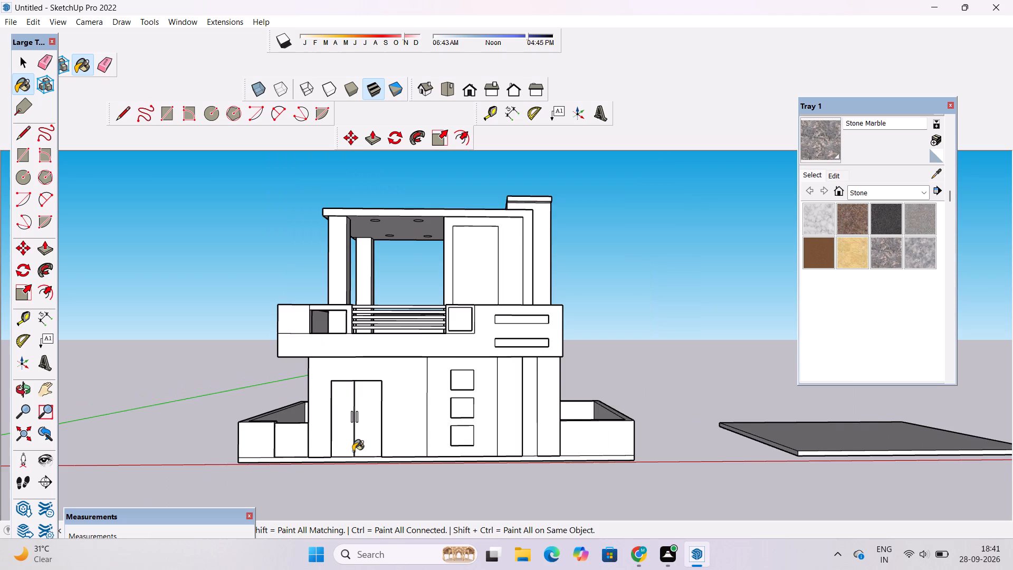
# Paint the low front wall beyond the square panels and the outermost front wall section on the door side with Concrete Block 8x8 Gray.
pyautogui.press('o')
pyautogui.scroll(-2, 353, 451)
pyautogui.keyDown('shift'); pyautogui.moveTo(362, 480); pyautogui.dragTo(362, 426); pyautogui.keyUp('shift')
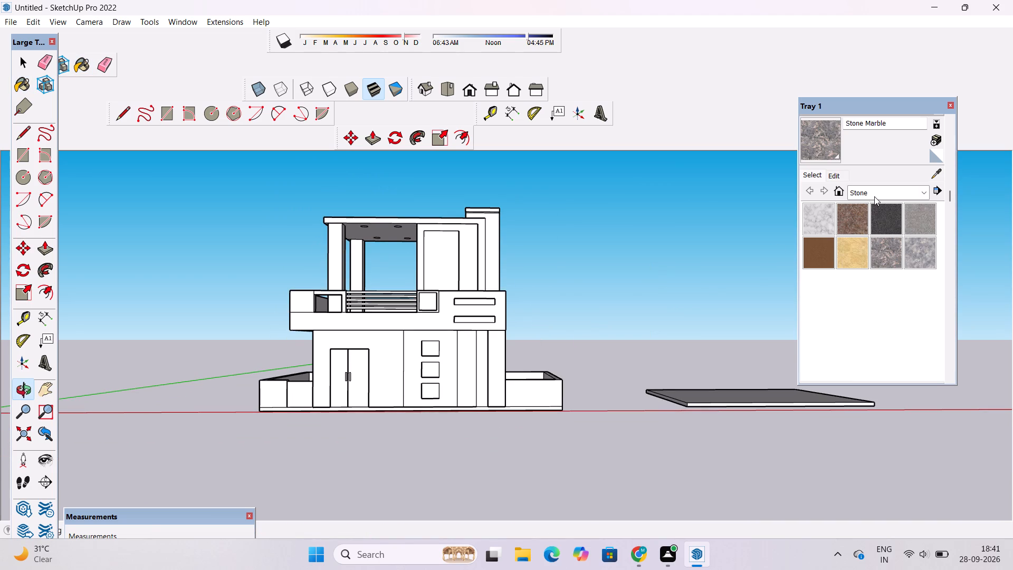
pyautogui.click(878, 194)
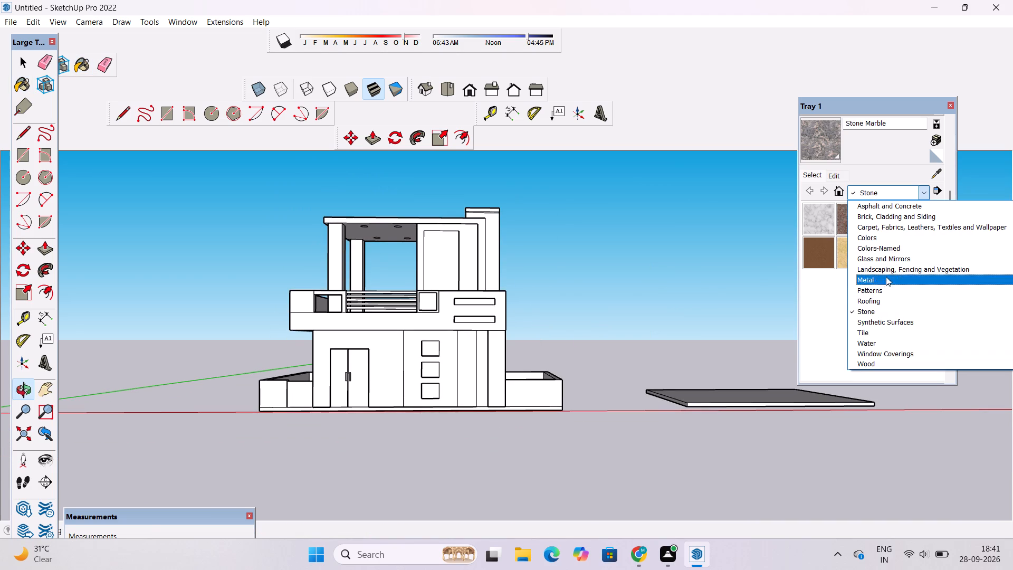
pyautogui.click(895, 215)
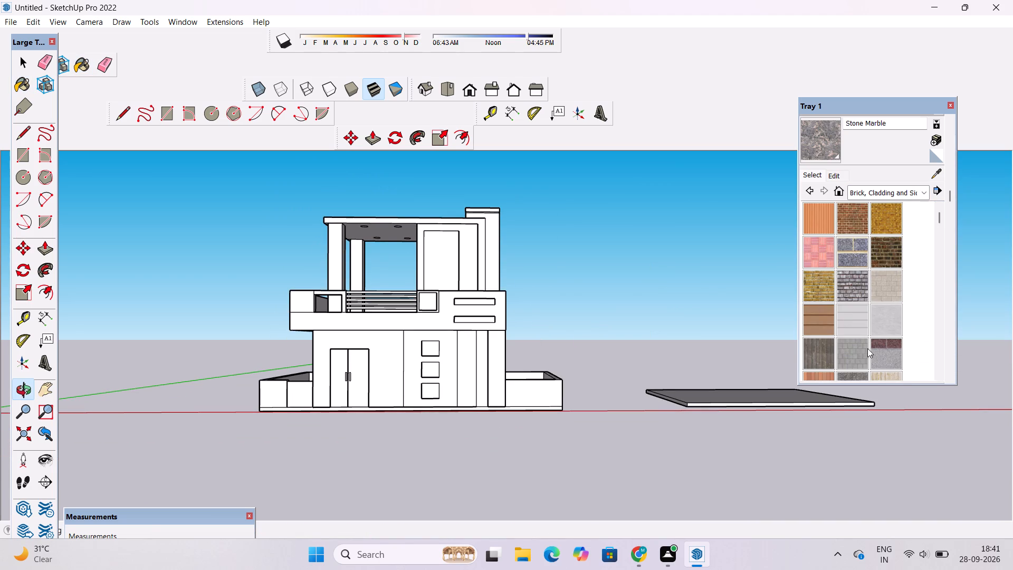
pyautogui.click(855, 356)
pyautogui.scroll(9, 570, 408)
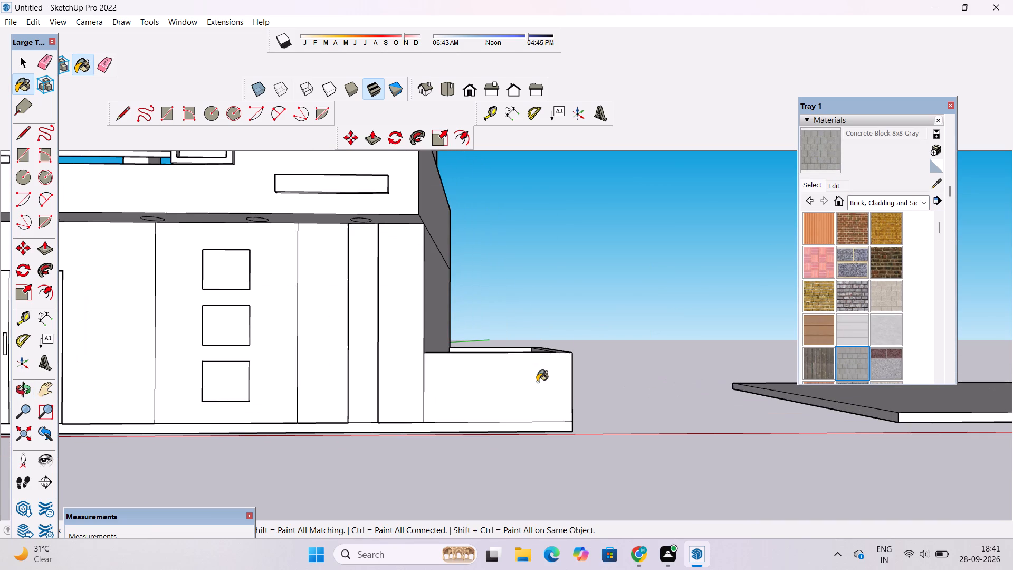
pyautogui.click(537, 382)
pyautogui.scroll(-10, 632, 354)
pyautogui.scroll(8, 333, 360)
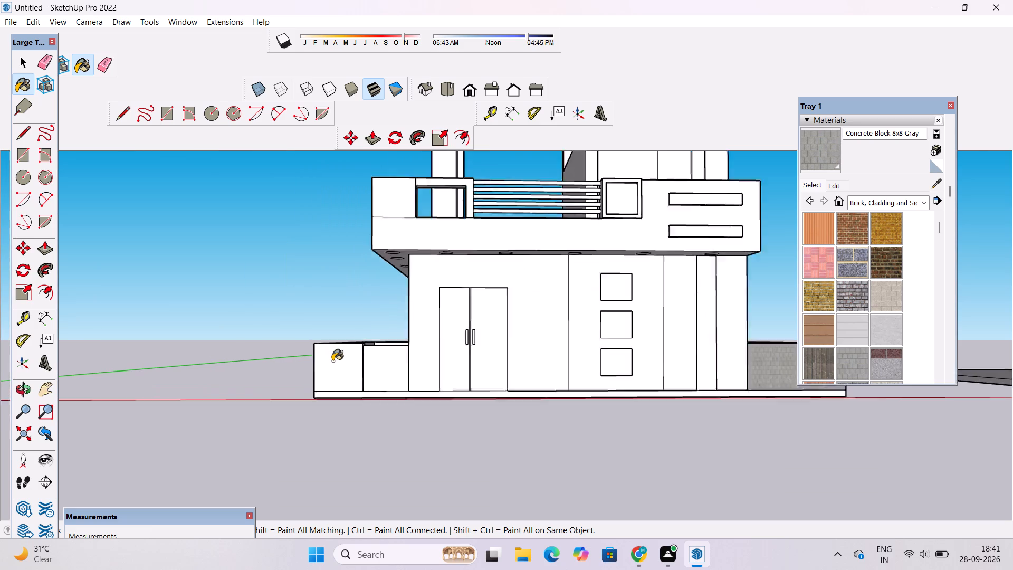
pyautogui.scroll(2, 332, 361)
pyautogui.click(332, 361)
pyautogui.press('o')
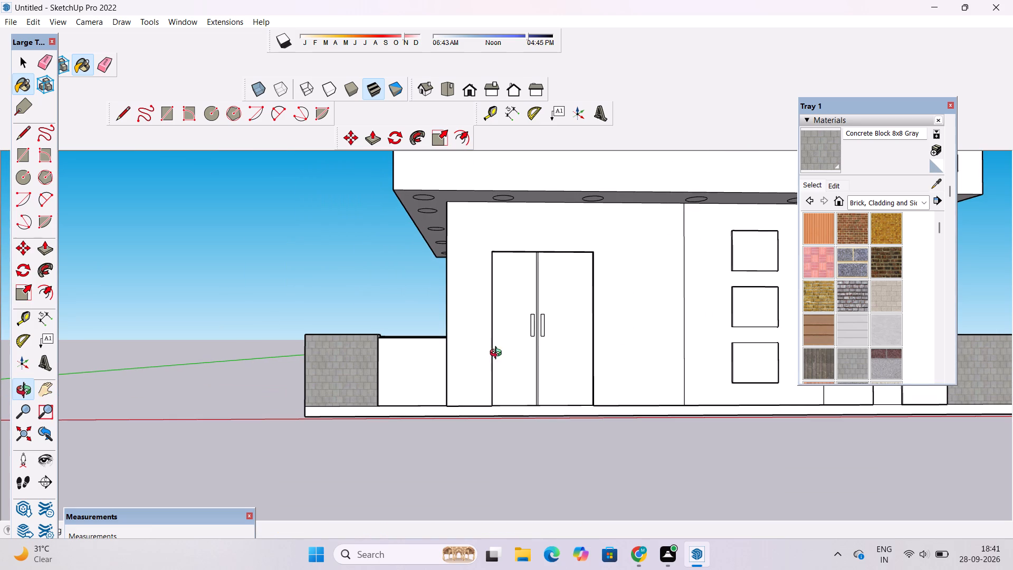
pyautogui.scroll(-2, 891, 339)
pyautogui.scroll(2, 876, 338)
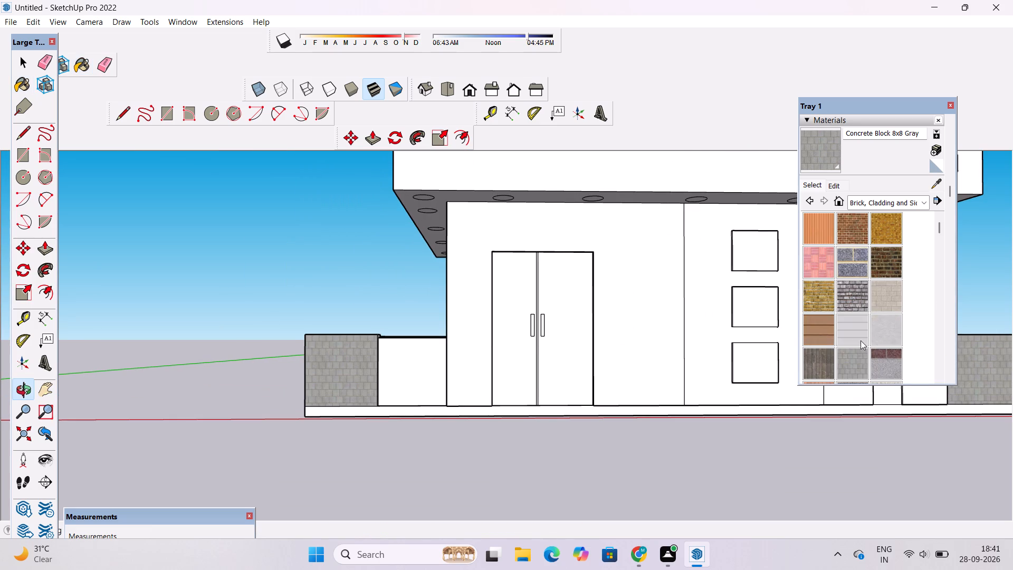
# Paint the outer side face and inner rear face of the door-side boundary wall with Concrete Block 8x8 Gray.
pyautogui.scroll(-2, 382, 388)
pyautogui.moveTo(384, 371); pyautogui.dragTo(398, 526)
pyautogui.scroll(5, 338, 378)
pyautogui.moveTo(327, 382); pyautogui.dragTo(387, 363)
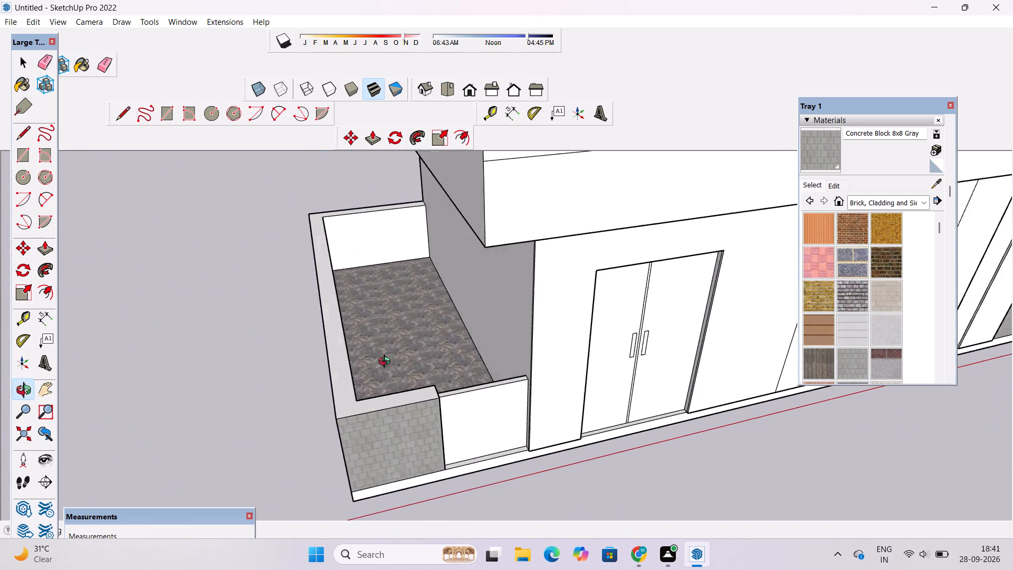
pyautogui.moveTo(387, 363); pyautogui.dragTo(471, 307)
pyautogui.click(813, 153)
pyautogui.click(380, 431)
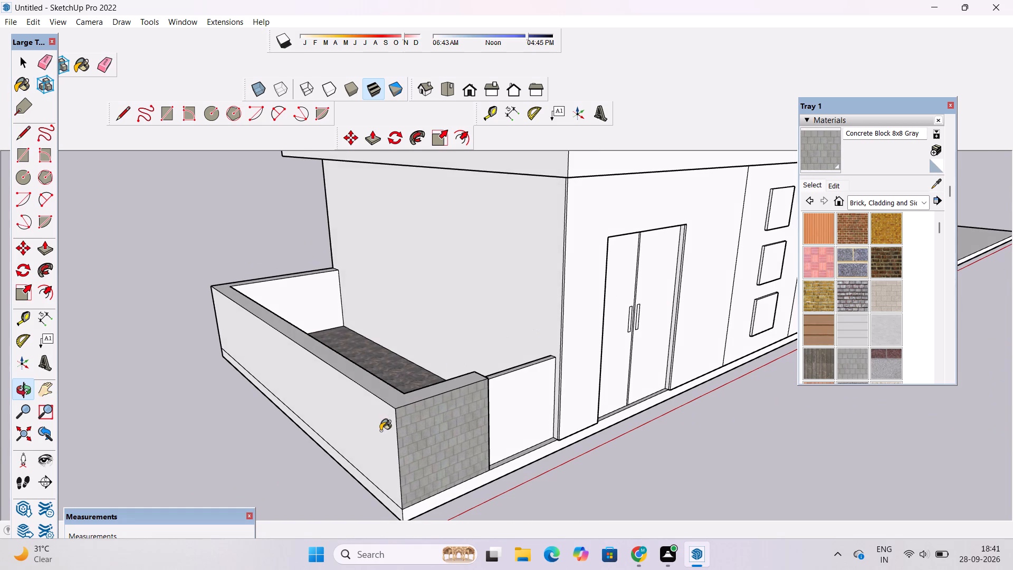
pyautogui.scroll(10, 438, 386)
pyautogui.click(195, 239)
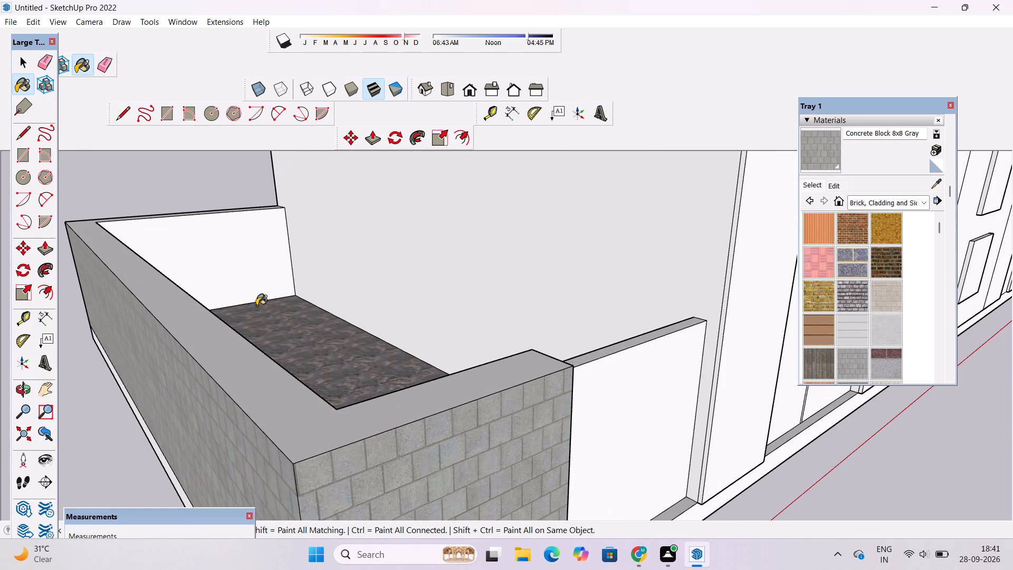
# Paint the inner face of the long door-side boundary wall with Concrete Block 8x8 Gray.
pyautogui.press('o')
pyautogui.moveTo(469, 342); pyautogui.dragTo(259, 374)
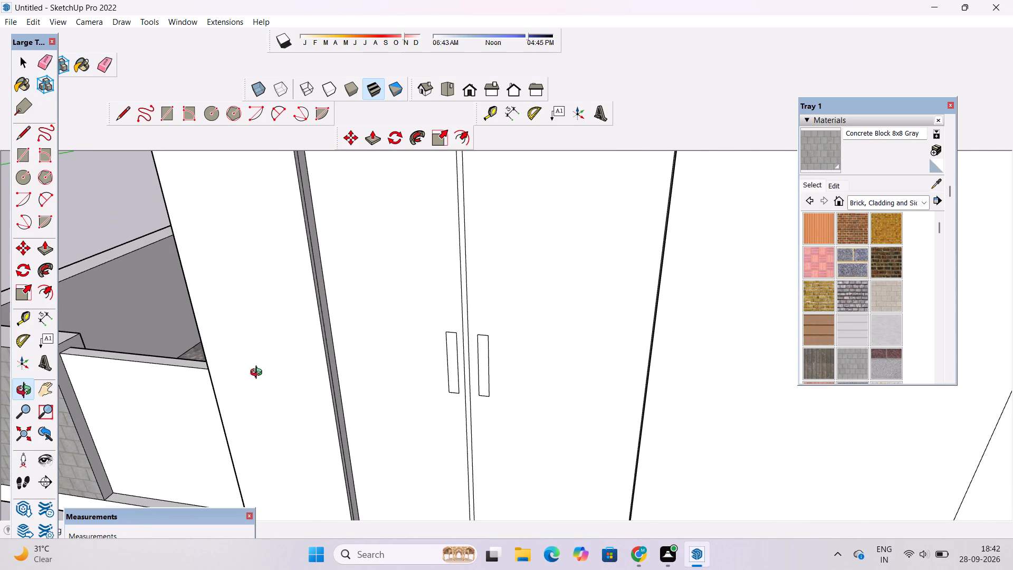
pyautogui.keyDown('shift'); pyautogui.moveTo(259, 374); pyautogui.dragTo(378, 411); pyautogui.keyUp('shift')
pyautogui.scroll(4, 101, 323)
pyautogui.click(817, 155)
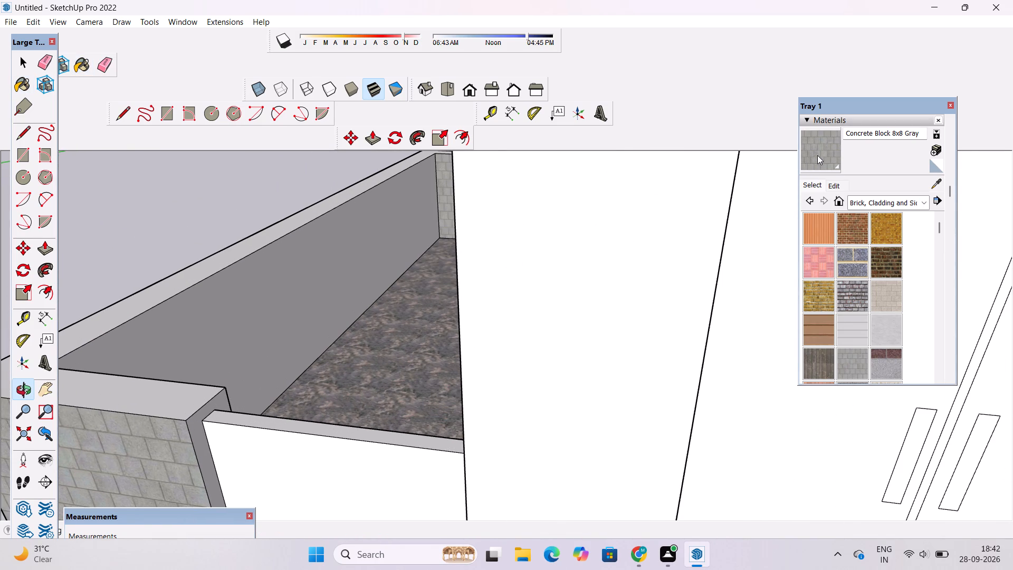
pyautogui.click(338, 249)
# Paint the inner face of the thick front section of the door-side boundary wall with Concrete Block 8x8 Gray.
pyautogui.press('o')
pyautogui.moveTo(402, 286); pyautogui.dragTo(380, 344)
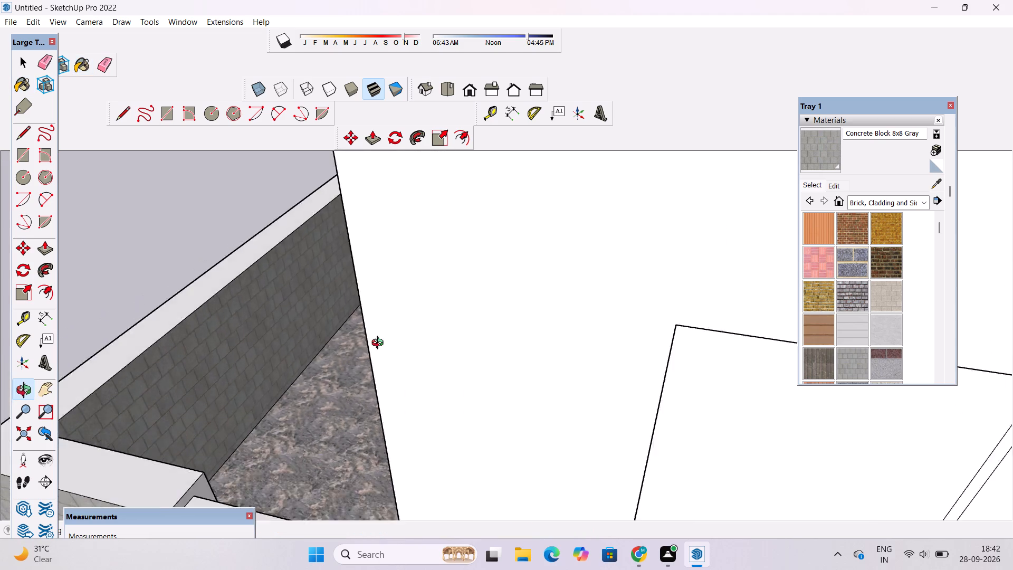
pyautogui.moveTo(380, 344); pyautogui.dragTo(372, 360)
pyautogui.moveTo(368, 363); pyautogui.dragTo(434, 214)
pyautogui.scroll(-20, 443, 204)
pyautogui.scroll(-5, 443, 204)
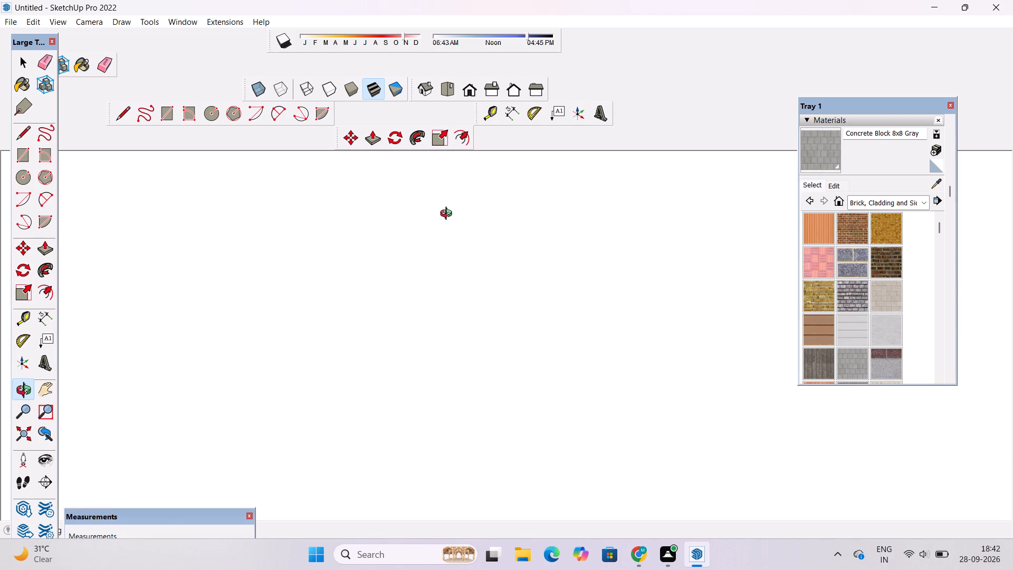
pyautogui.scroll(-3, 448, 215)
pyautogui.click(470, 89)
pyautogui.scroll(-12, 477, 228)
pyautogui.keyDown('shift'); pyautogui.moveTo(453, 275); pyautogui.dragTo(530, 163); pyautogui.keyUp('shift')
pyautogui.moveTo(278, 331); pyautogui.dragTo(293, 381)
pyautogui.moveTo(293, 381); pyautogui.dragTo(509, 210)
pyautogui.scroll(-6, 473, 226)
pyautogui.moveTo(250, 288); pyautogui.dragTo(607, 411)
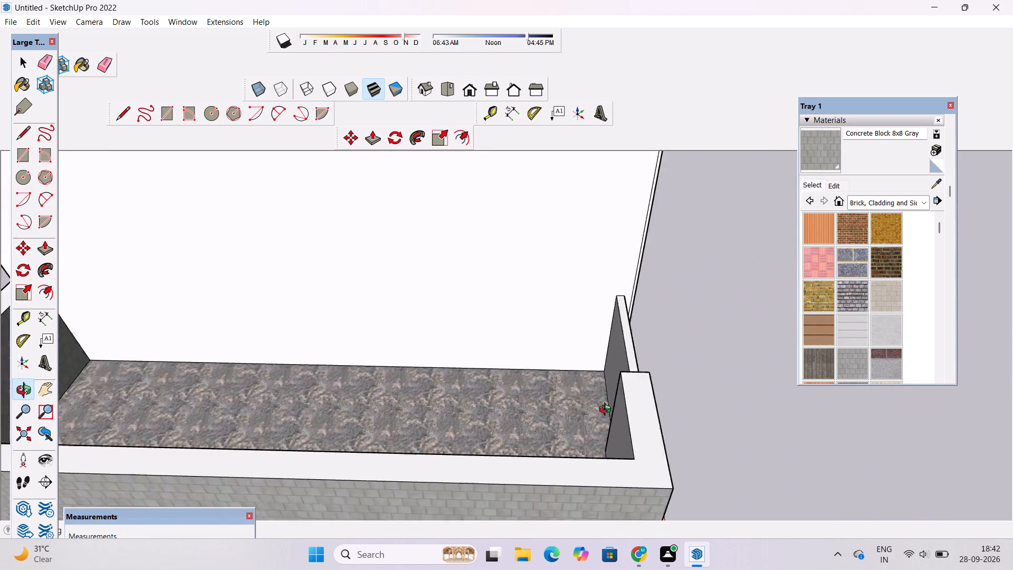
pyautogui.moveTo(607, 411); pyautogui.dragTo(705, 362)
pyautogui.moveTo(657, 317); pyautogui.dragTo(700, 326)
pyautogui.click(817, 157)
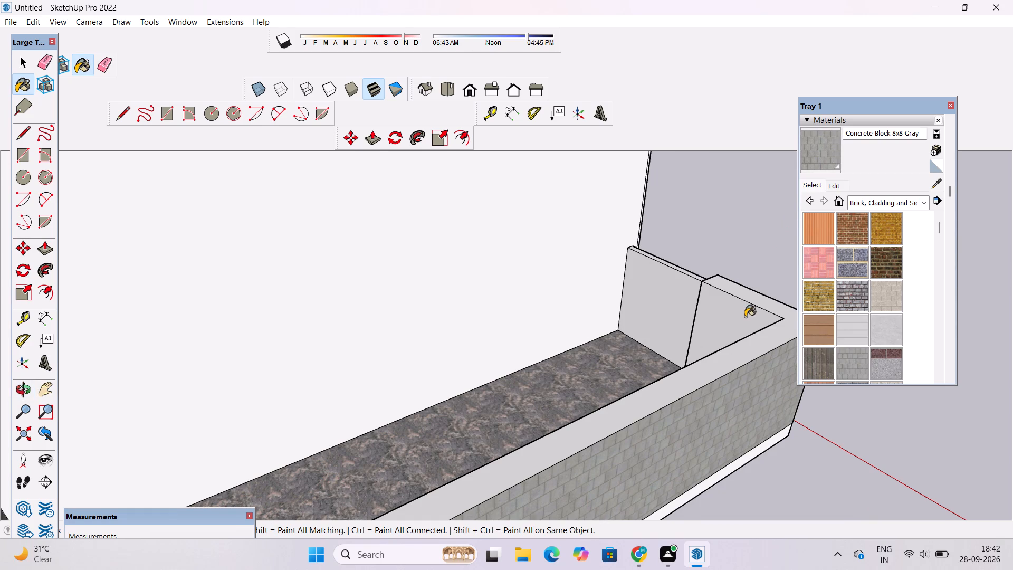
pyautogui.scroll(1, 745, 317)
pyautogui.click(745, 317)
# Paint the door-side boundary wall's rear face and the base strips beneath its side and rear with Concrete Block 8x8 Gray.
pyautogui.press('o')
pyautogui.scroll(-7, 569, 333)
pyautogui.moveTo(747, 370); pyautogui.dragTo(820, 333)
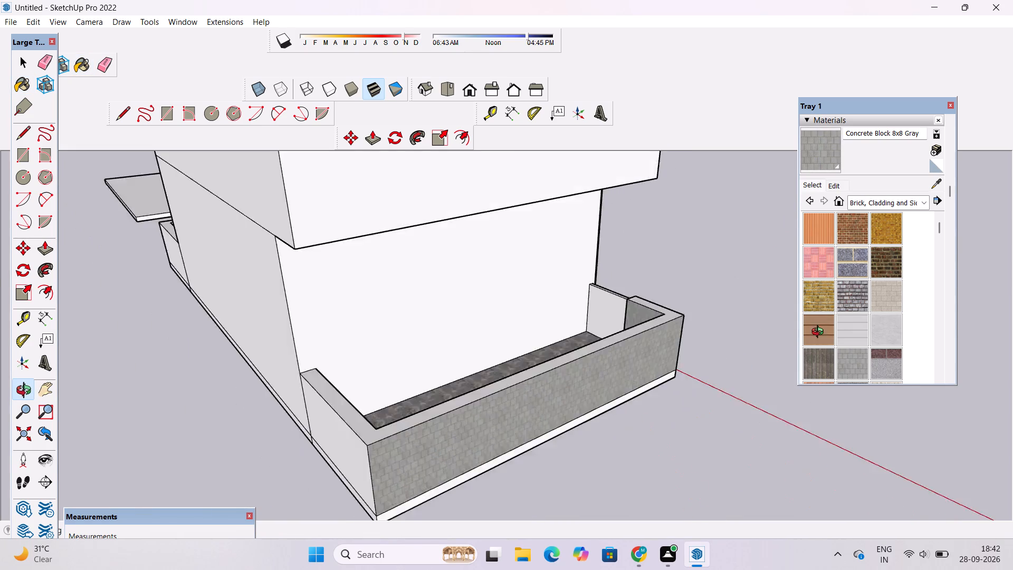
pyautogui.moveTo(820, 333); pyautogui.dragTo(843, 325)
pyautogui.click(819, 149)
pyautogui.click(502, 450)
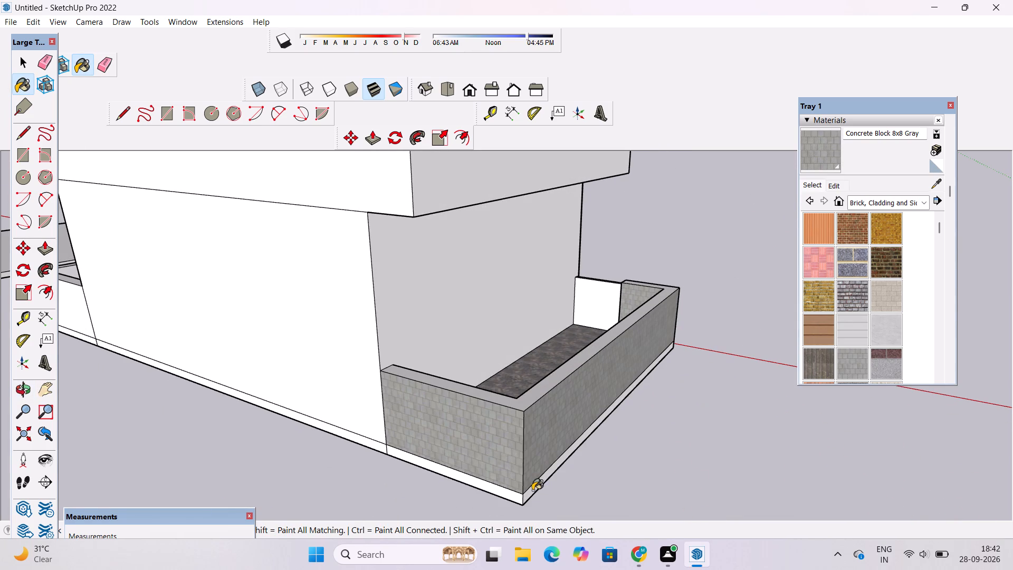
pyautogui.scroll(7, 532, 490)
pyautogui.click(532, 488)
pyautogui.click(491, 501)
# Paint the inner rear and inner long side faces of the opposite boundary wall, beyond the square panels, with Concrete Block 8x8 Gray.
pyautogui.press('o')
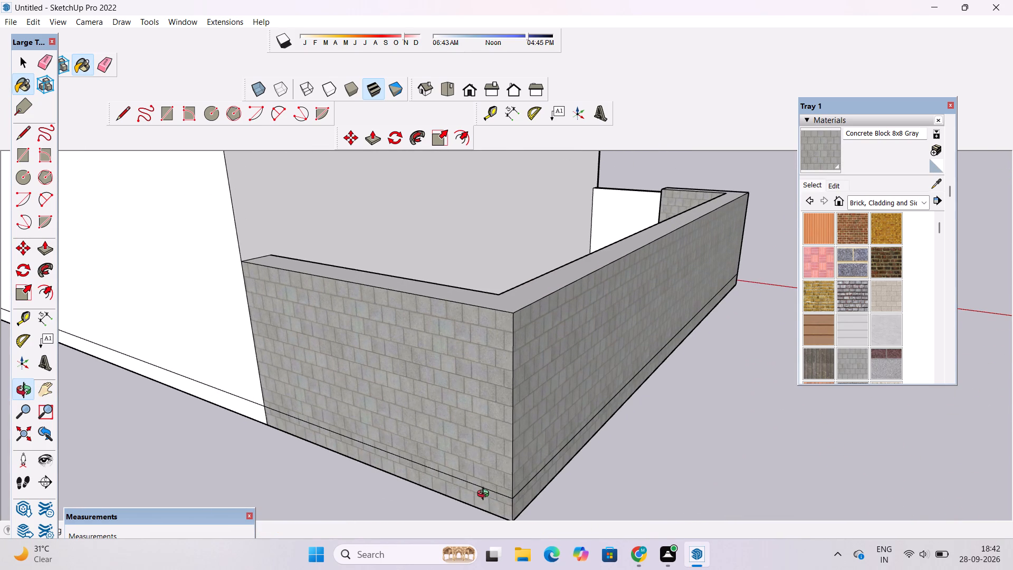
pyautogui.scroll(-8, 485, 495)
pyautogui.moveTo(654, 460); pyautogui.dragTo(0, 379)
pyautogui.moveTo(296, 355); pyautogui.dragTo(266, 355)
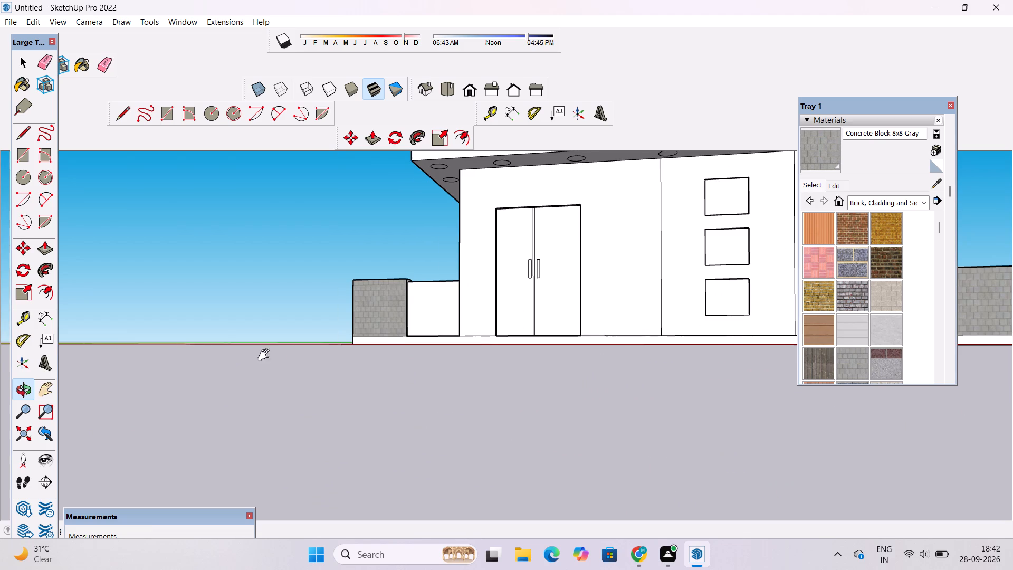
pyautogui.moveTo(266, 355); pyautogui.dragTo(39, 359)
pyautogui.scroll(-6, 39, 359)
pyautogui.scroll(-1, 92, 300)
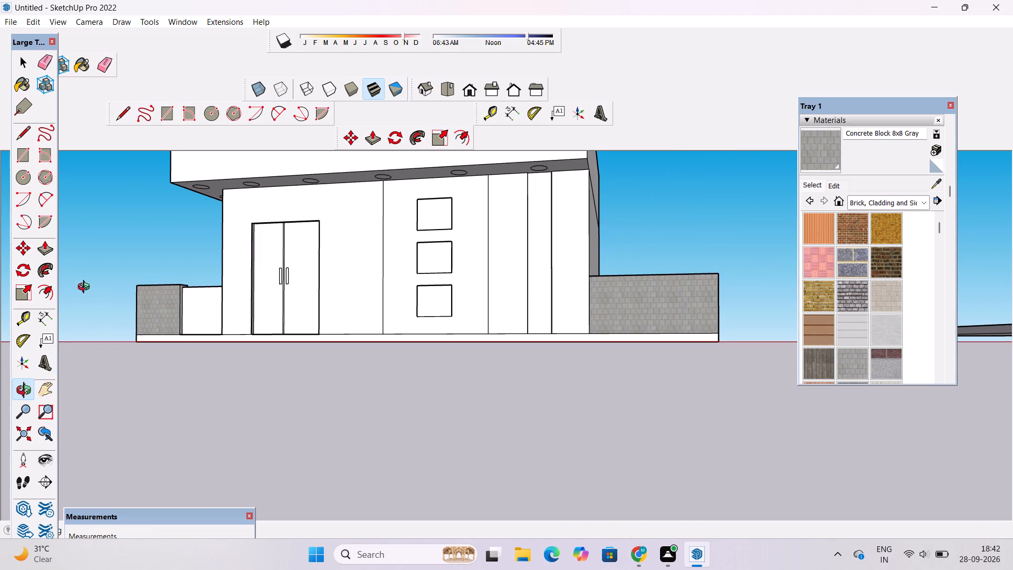
pyautogui.scroll(-10, 86, 288)
pyautogui.moveTo(193, 277); pyautogui.dragTo(240, 371)
pyautogui.scroll(4, 404, 332)
pyautogui.keyDown('shift'); pyautogui.moveTo(451, 303); pyautogui.dragTo(451, 395); pyautogui.keyUp('shift')
pyautogui.keyDown('shift'); pyautogui.scroll(5, 447, 323); pyautogui.keyUp('shift')
pyautogui.moveTo(450, 323); pyautogui.dragTo(485, 322)
pyautogui.click(813, 159)
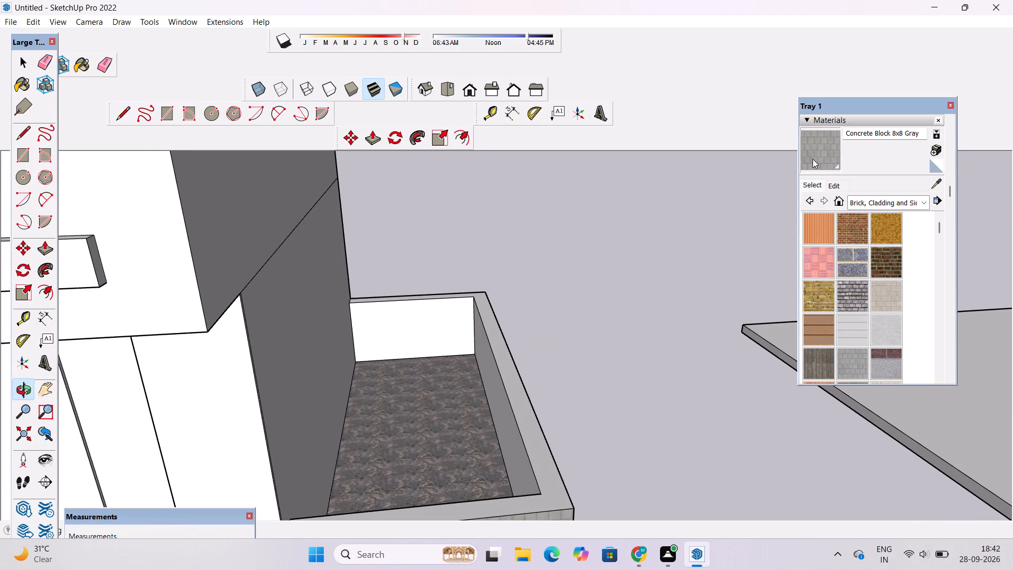
pyautogui.scroll(5, 431, 316)
pyautogui.click(429, 314)
pyautogui.click(516, 329)
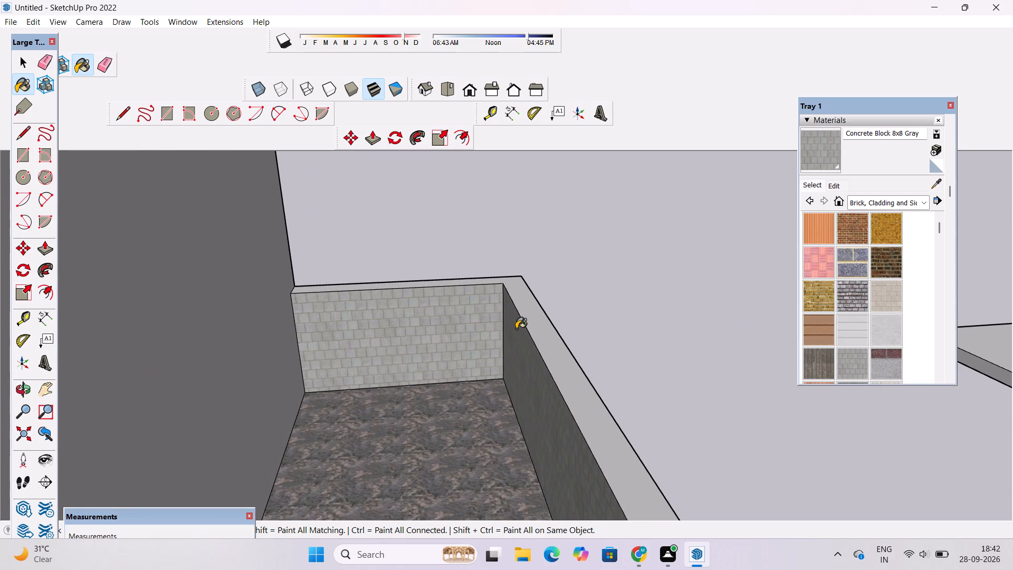
# Erase the base edge line along the outer side face of the boundary wall beyond the square panels.
pyautogui.press('o')
pyautogui.moveTo(592, 345); pyautogui.dragTo(533, 360)
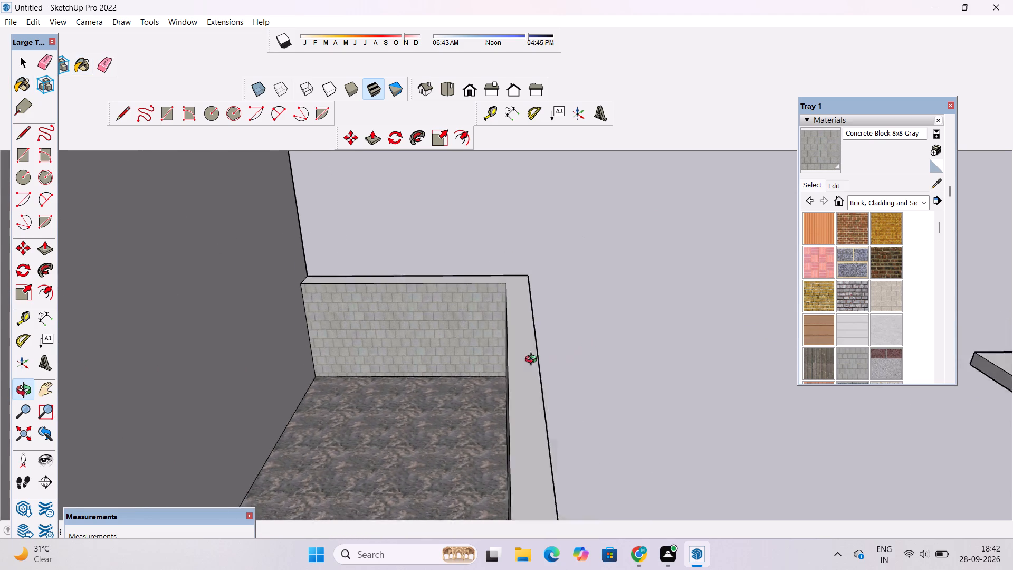
pyautogui.moveTo(533, 360); pyautogui.dragTo(368, 354)
pyautogui.press('e')
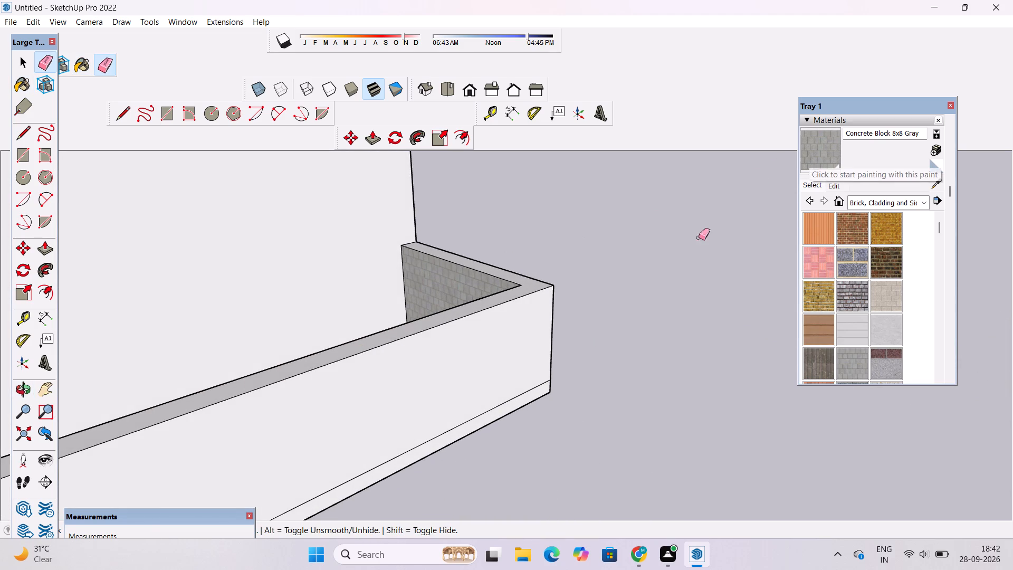
pyautogui.click(497, 408)
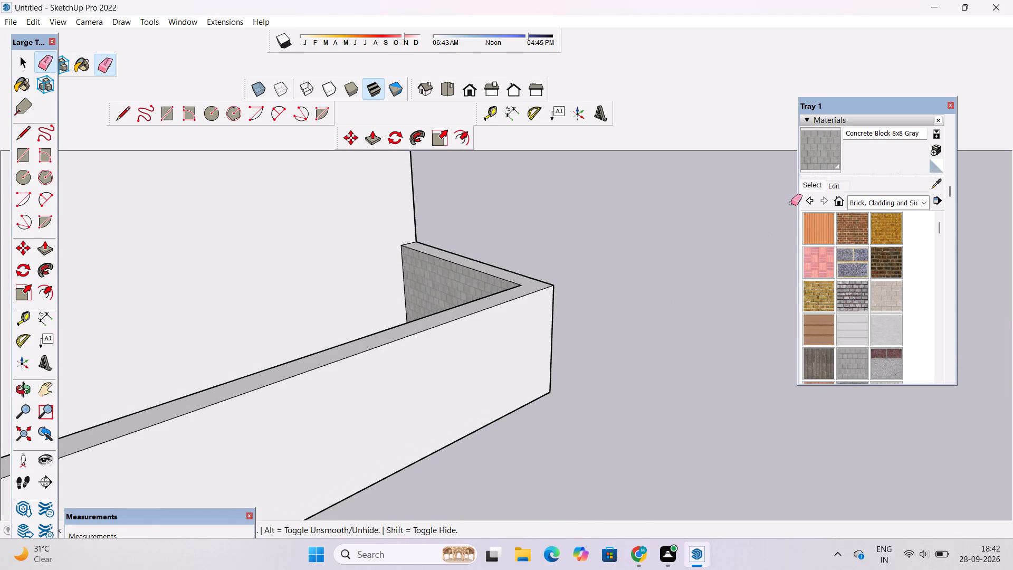
# Erase the base edge line along the rear face of the same boundary wall.
pyautogui.press('o')
pyautogui.moveTo(567, 330); pyautogui.dragTo(508, 358)
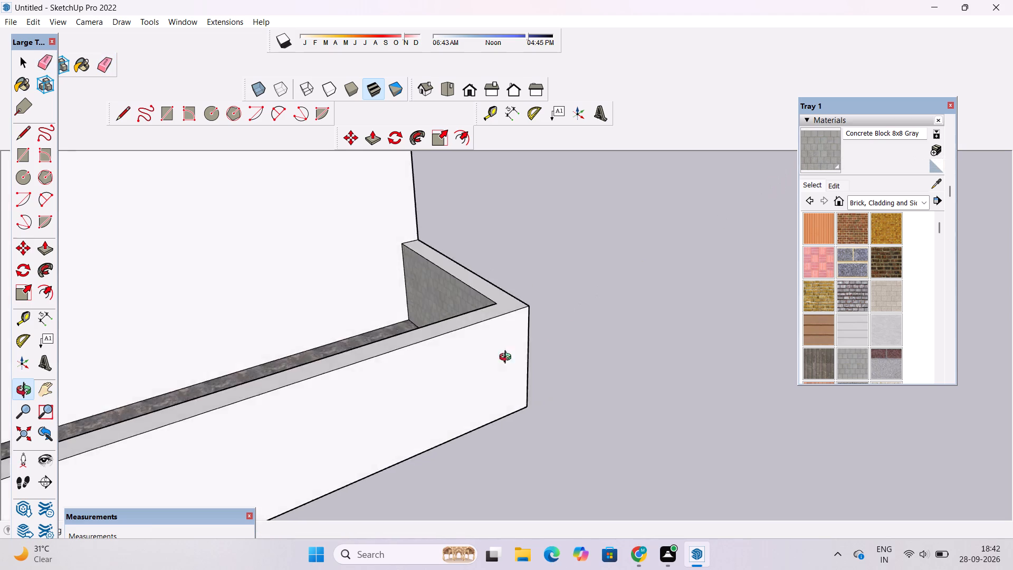
pyautogui.moveTo(508, 358); pyautogui.dragTo(372, 375)
pyautogui.keyDown('shift'); pyautogui.moveTo(376, 364); pyautogui.dragTo(444, 396); pyautogui.keyUp('shift')
pyautogui.moveTo(492, 385); pyautogui.dragTo(419, 350)
pyautogui.scroll(3, 419, 350)
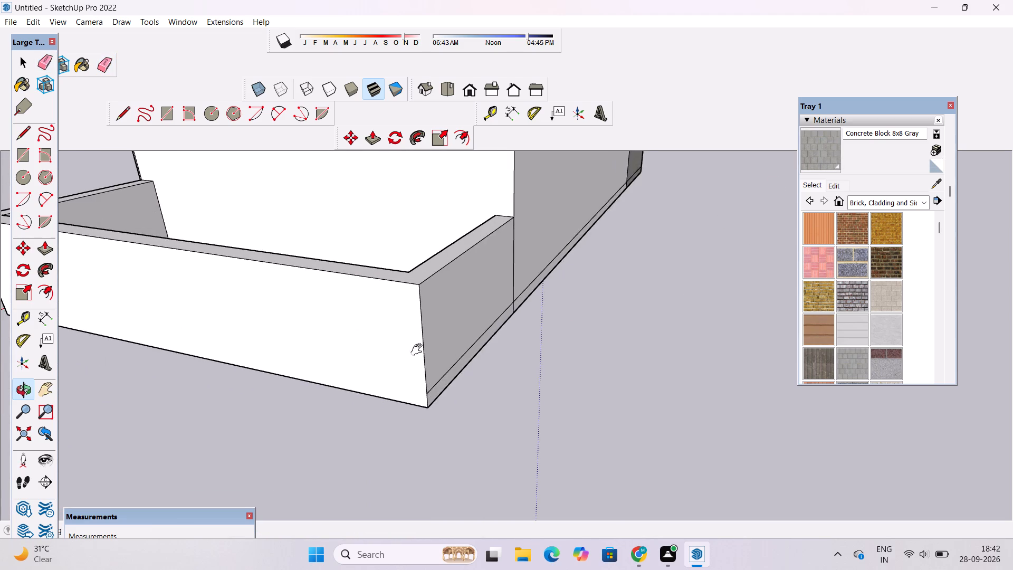
pyautogui.keyDown('shift'); pyautogui.moveTo(464, 337); pyautogui.dragTo(435, 400); pyautogui.keyUp('shift')
pyautogui.moveTo(433, 403); pyautogui.dragTo(421, 397)
pyautogui.press('e')
pyautogui.scroll(4, 420, 395)
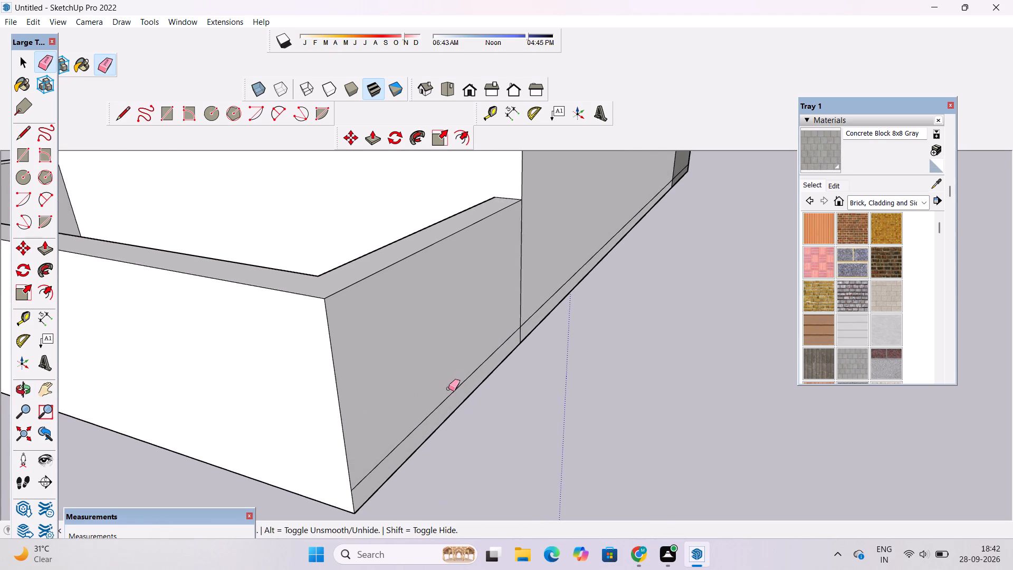
pyautogui.moveTo(447, 392); pyautogui.dragTo(447, 399)
# Paint the merged rear and outer side faces of this boundary wall with Concrete Block 8x8 Gray.
pyautogui.click(815, 156)
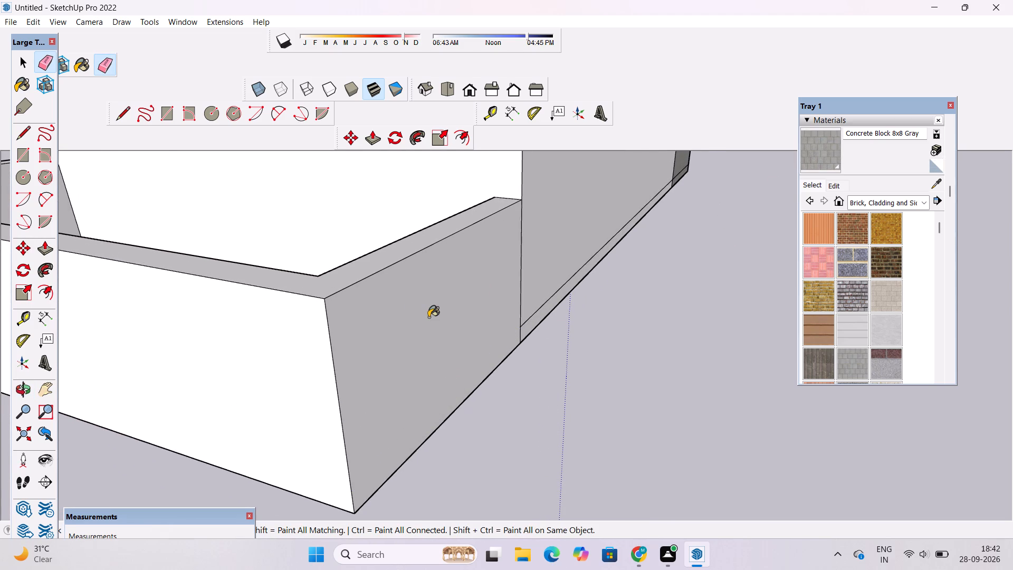
pyautogui.scroll(4, 427, 317)
pyautogui.click(426, 318)
pyautogui.scroll(-6, 426, 318)
pyautogui.moveTo(237, 344); pyautogui.dragTo(243, 342)
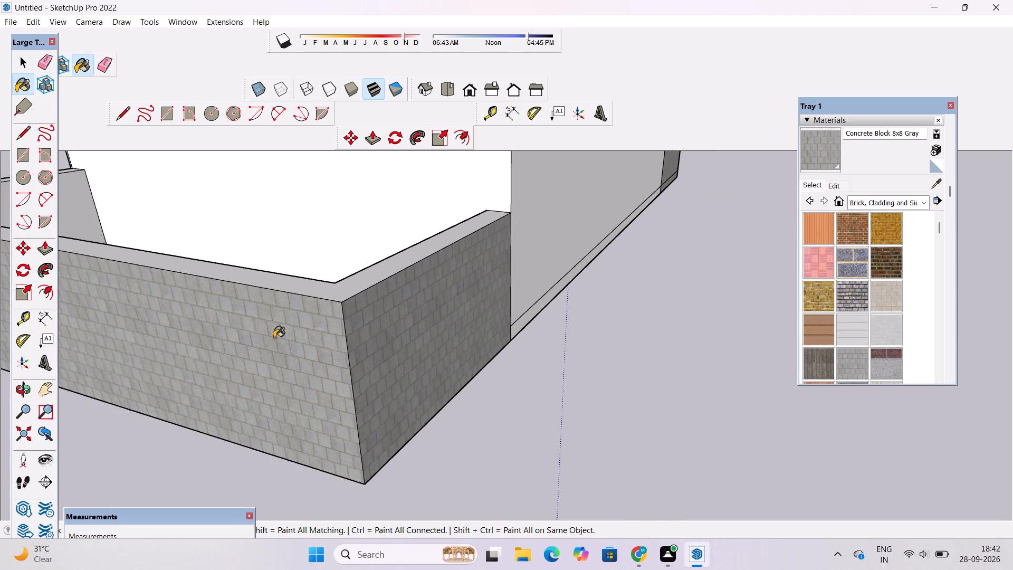
# Draw a 1' vertical line down the front base strip where the house front meets the boundary wall beyond the square panels.
pyautogui.press('o')
pyautogui.scroll(-13, 274, 338)
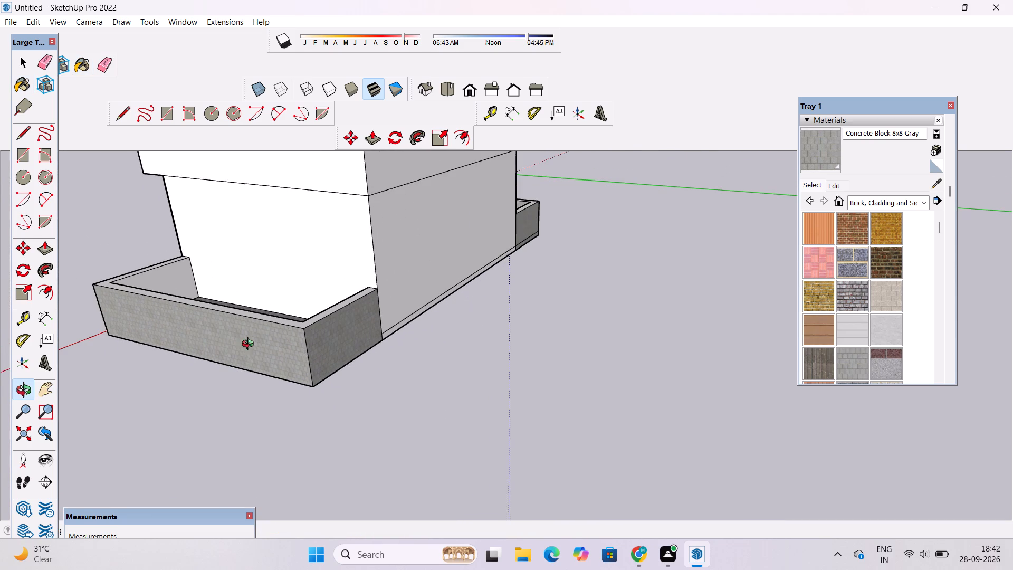
pyautogui.moveTo(192, 345); pyautogui.dragTo(454, 329)
pyautogui.scroll(4, 385, 412)
pyautogui.keyDown('shift'); pyautogui.moveTo(381, 411); pyautogui.dragTo(348, 376); pyautogui.keyUp('shift')
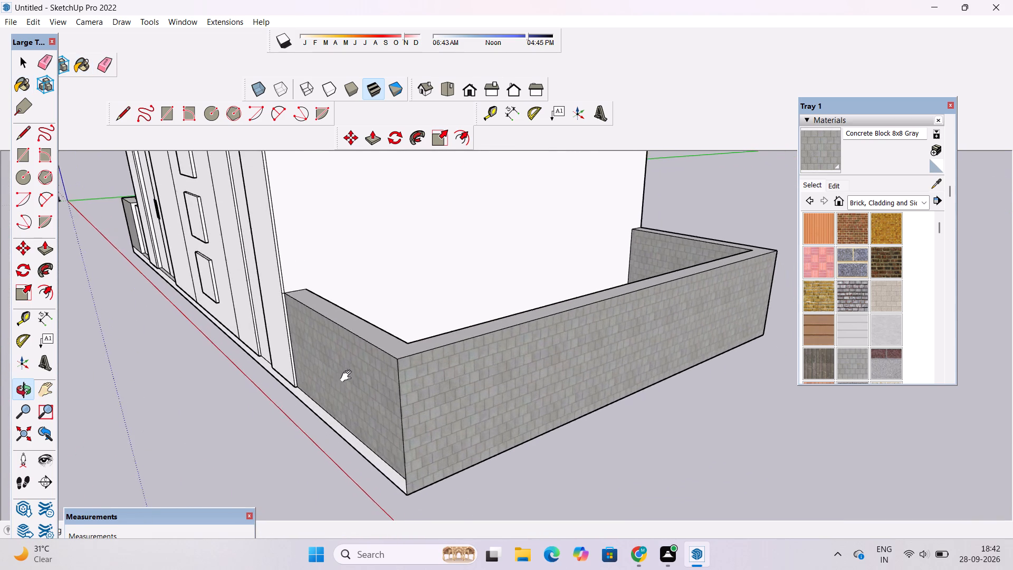
pyautogui.keyDown('shift'); pyautogui.moveTo(348, 376); pyautogui.dragTo(346, 374); pyautogui.keyUp('shift')
pyautogui.moveTo(314, 418); pyautogui.dragTo(442, 406)
pyautogui.scroll(6, 419, 419)
pyautogui.moveTo(357, 429); pyautogui.dragTo(387, 300)
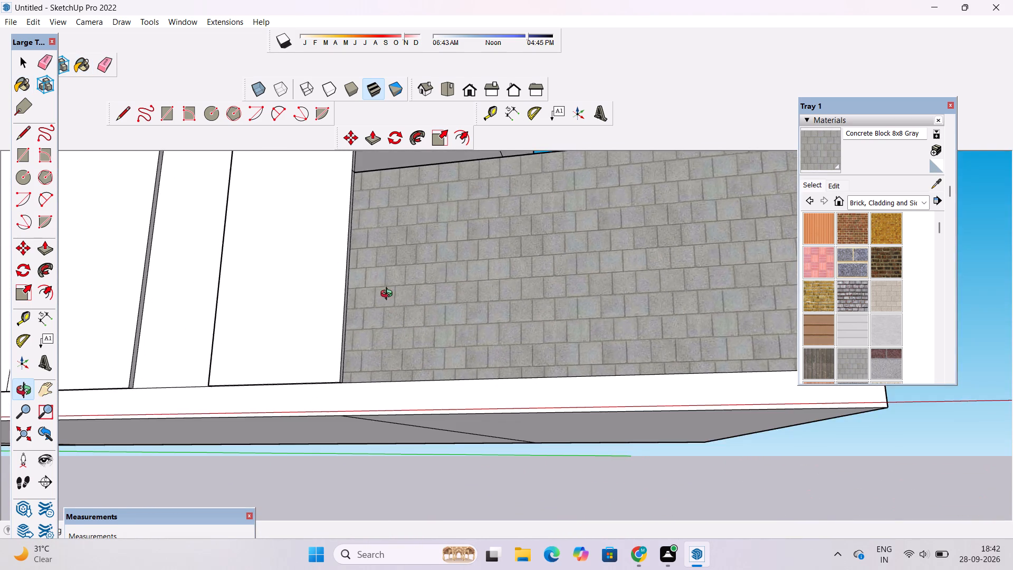
pyautogui.scroll(2, 358, 403)
pyautogui.moveTo(364, 403); pyautogui.dragTo(405, 407)
pyautogui.press('l')
pyautogui.scroll(6, 381, 390)
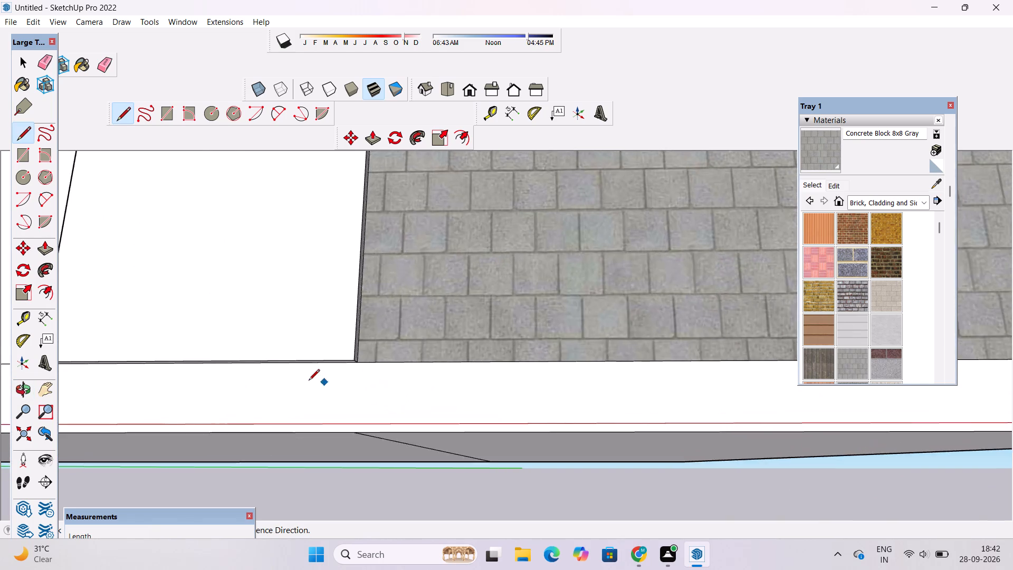
pyautogui.scroll(8, 309, 381)
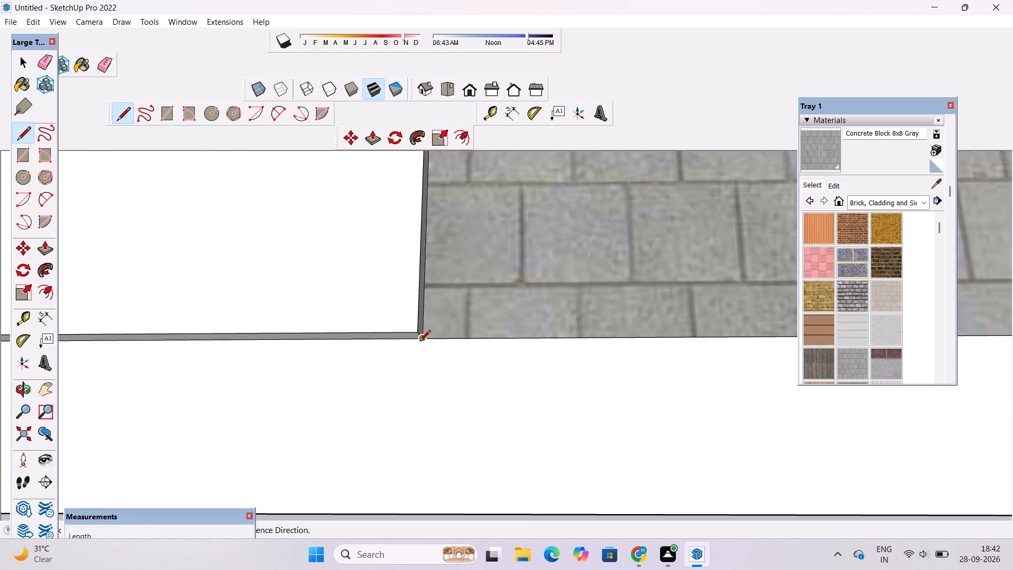
pyautogui.scroll(10, 419, 342)
pyautogui.click(429, 334)
pyautogui.scroll(-14, 428, 356)
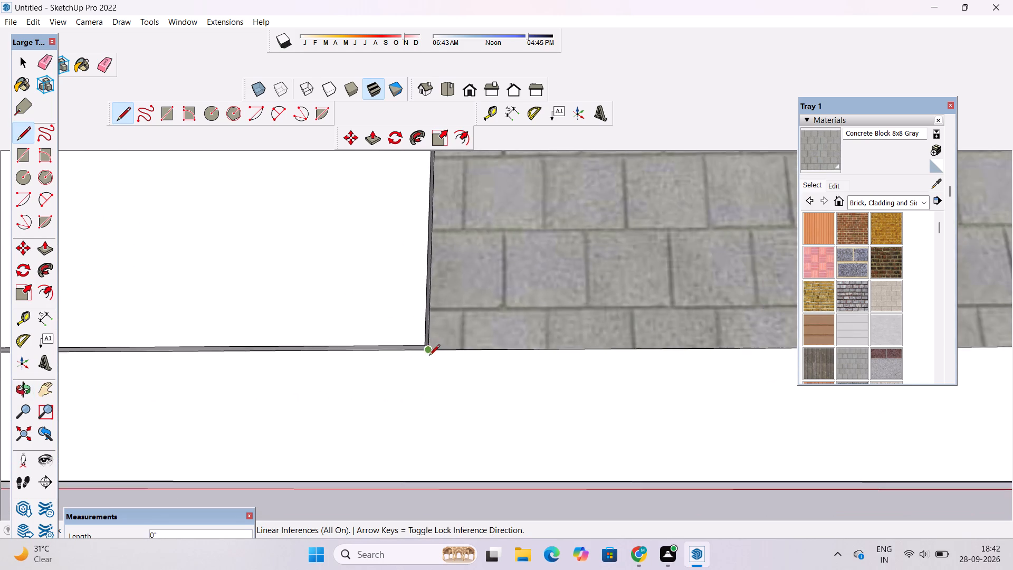
pyautogui.scroll(-5, 429, 356)
pyautogui.click(430, 434)
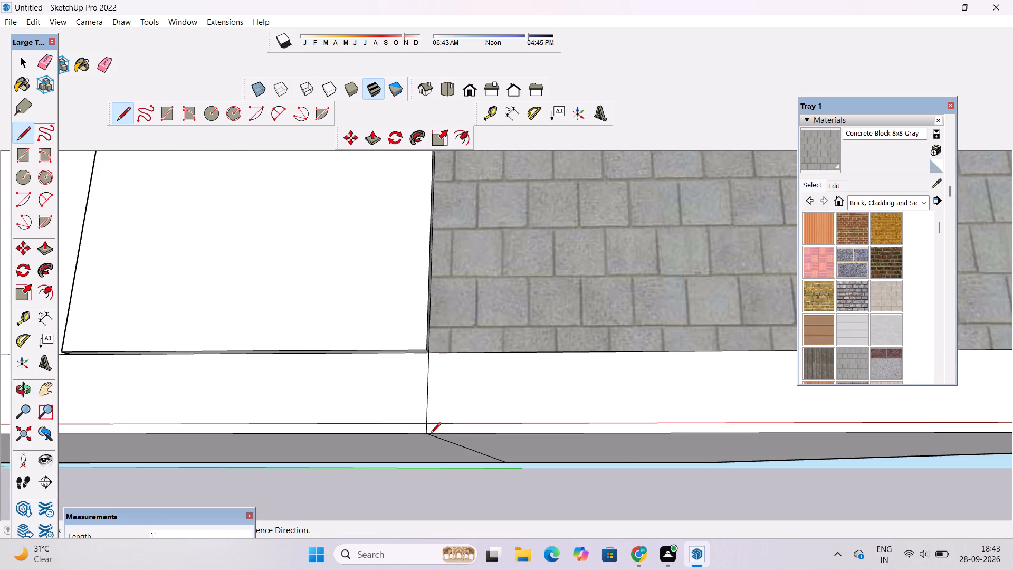
# Erase the edge between this front boundary wall and its base strip, and repaint the merged face with Concrete Block 8x8 Gray.
pyautogui.press('space')
pyautogui.scroll(-7, 326, 410)
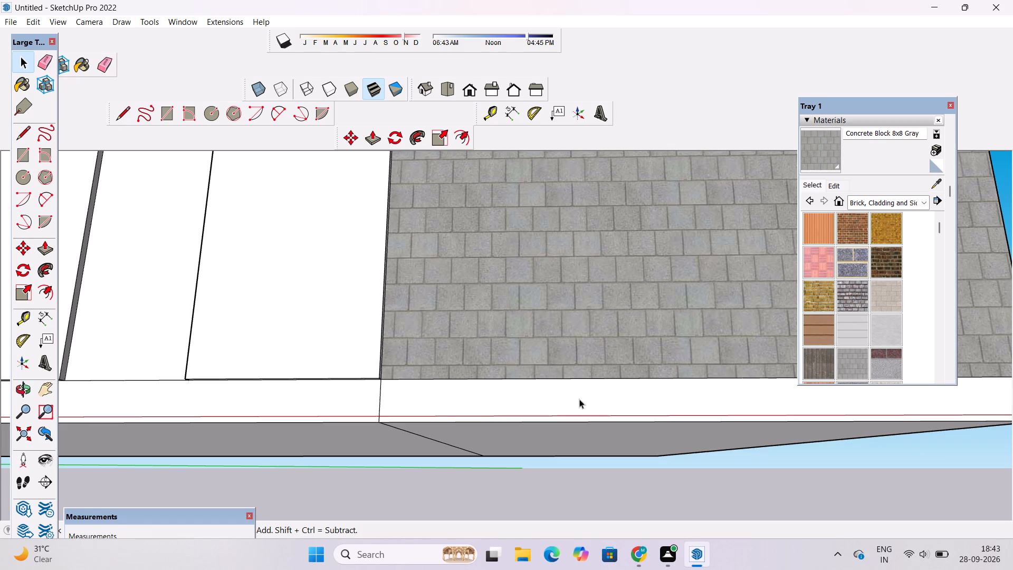
pyautogui.press('e')
pyautogui.scroll(4, 579, 399)
pyautogui.click(588, 368)
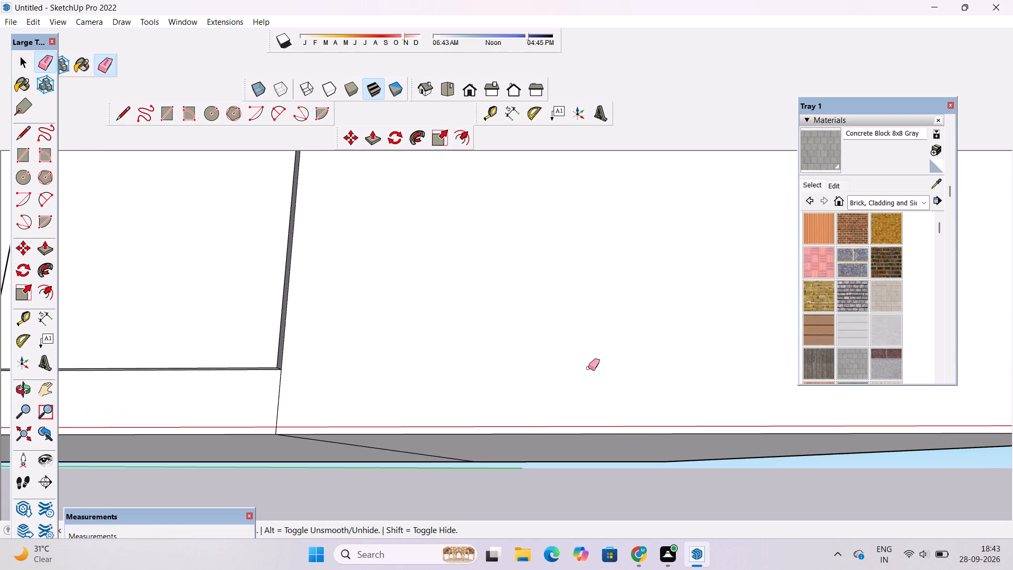
pyautogui.scroll(-12, 449, 366)
pyautogui.click(832, 146)
pyautogui.click(522, 339)
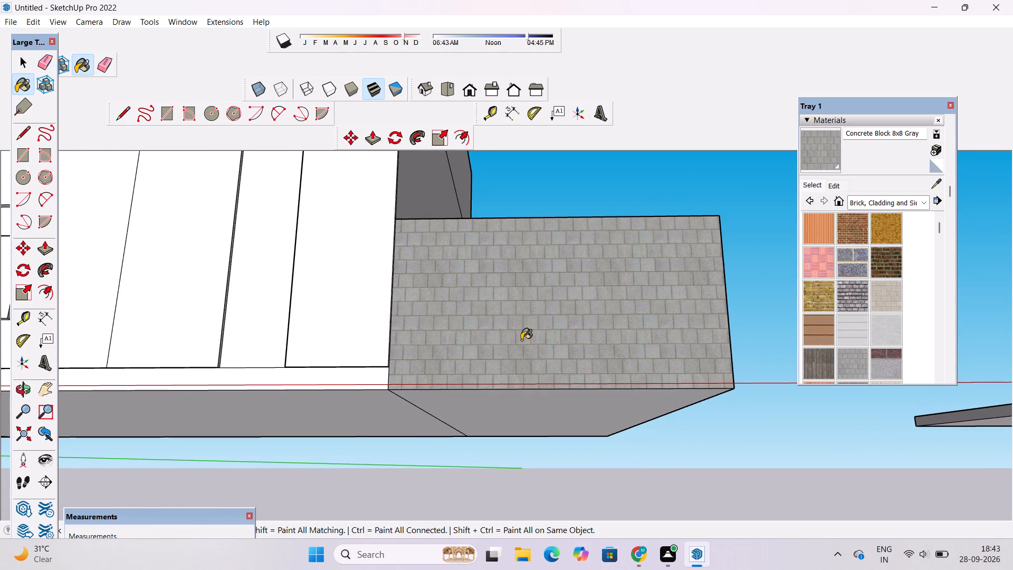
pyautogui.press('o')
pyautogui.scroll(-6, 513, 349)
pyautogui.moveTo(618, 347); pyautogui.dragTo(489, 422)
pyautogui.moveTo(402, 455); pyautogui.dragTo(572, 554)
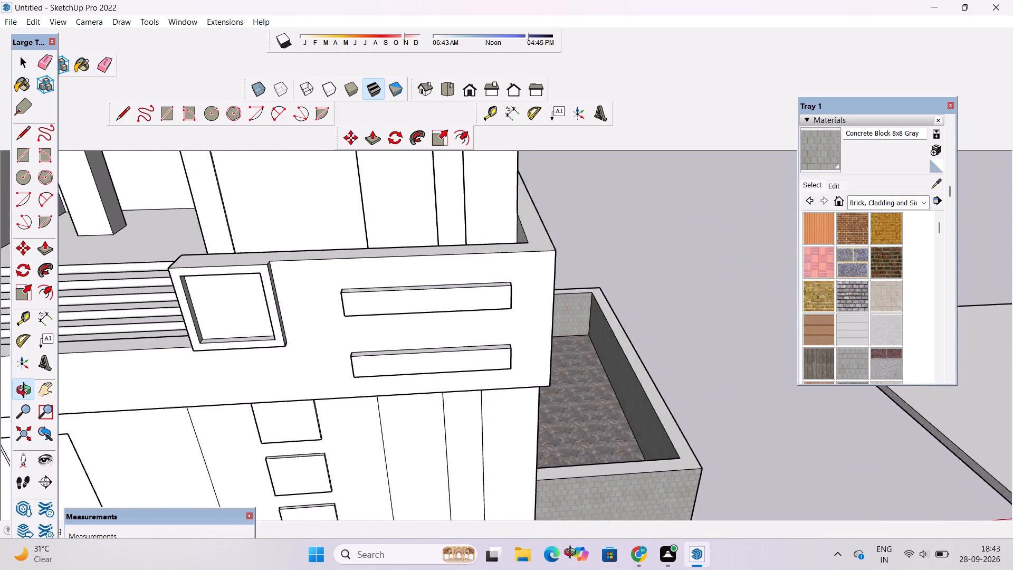
# Paint the inner face of the front boundary wall beyond the square panels with Concrete Block 8x8 Gray.
pyautogui.moveTo(572, 554); pyautogui.dragTo(593, 538)
pyautogui.scroll(-5, 599, 389)
pyautogui.moveTo(706, 396); pyautogui.dragTo(205, 491)
pyautogui.moveTo(426, 484); pyautogui.dragTo(426, 484)
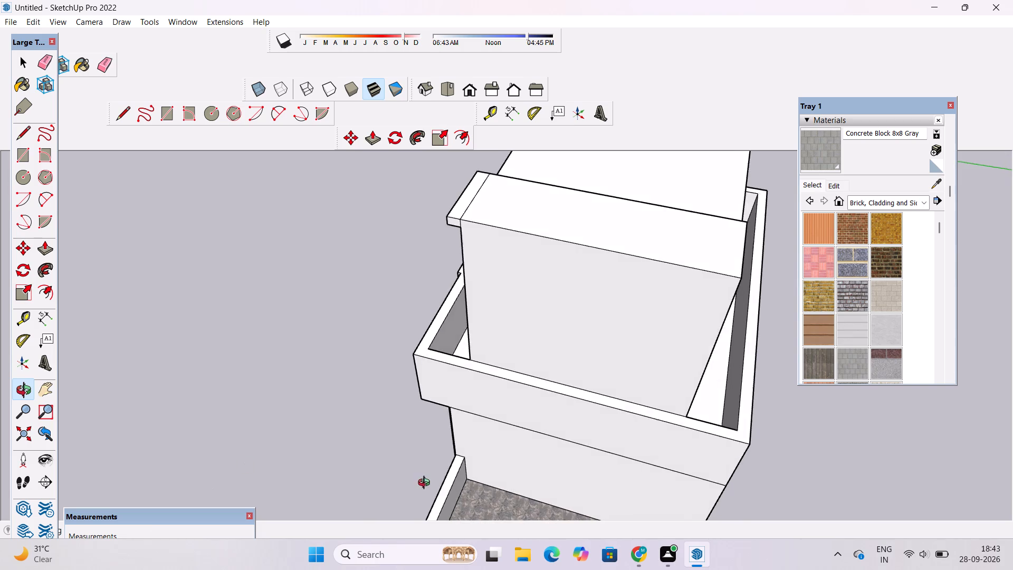
pyautogui.moveTo(426, 484); pyautogui.dragTo(372, 401)
pyautogui.click(818, 148)
pyautogui.click(411, 451)
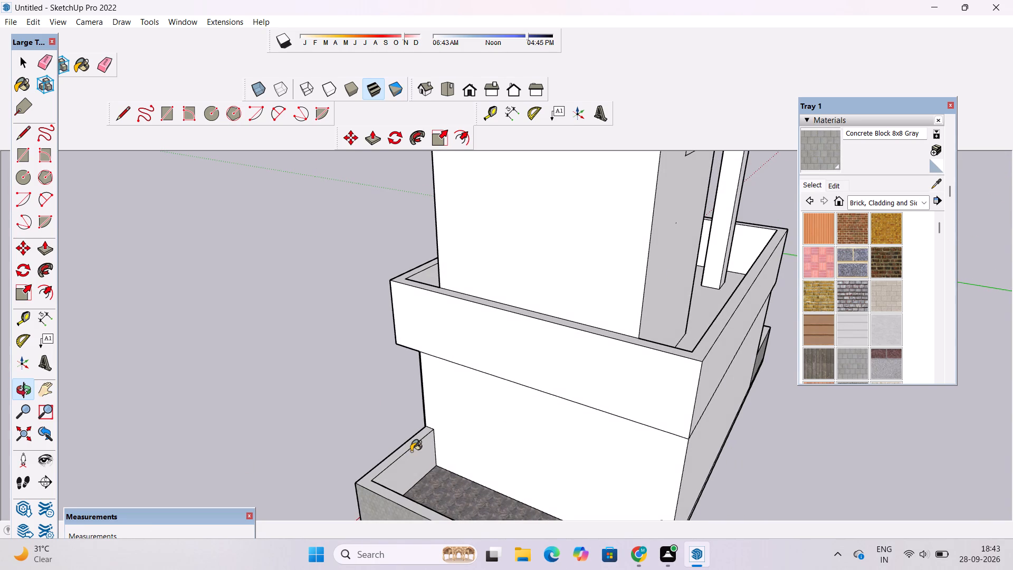
# Open the Concrete Block 8x8 Gray material for editing and lighten its colour brightness slightly.
pyautogui.press('o')
pyautogui.scroll(-7, 412, 455)
pyautogui.moveTo(328, 463); pyautogui.dragTo(735, 392)
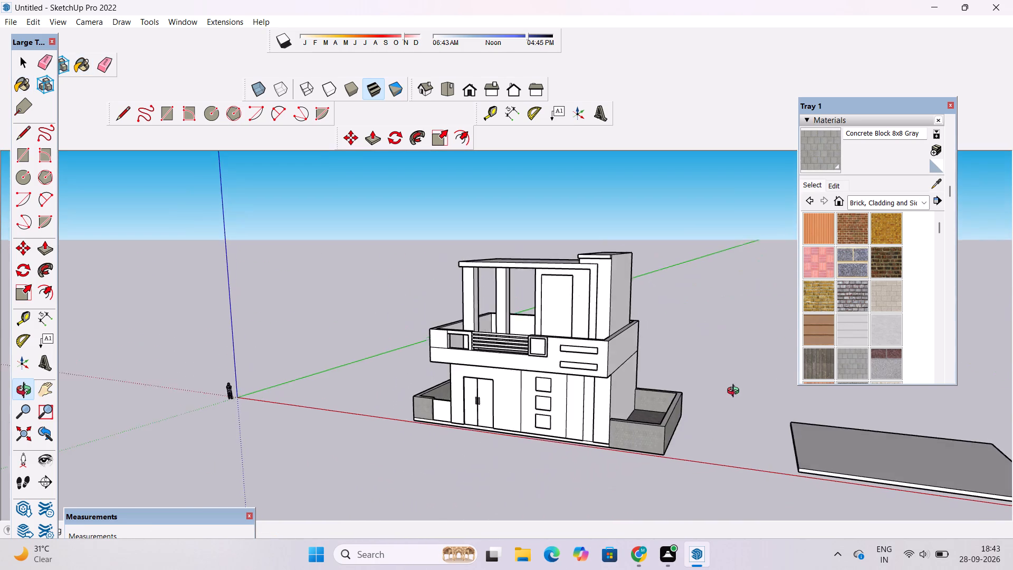
pyautogui.moveTo(735, 392); pyautogui.dragTo(738, 391)
pyautogui.scroll(4, 674, 455)
pyautogui.moveTo(600, 463); pyautogui.dragTo(698, 458)
pyautogui.keyDown('shift'); pyautogui.moveTo(692, 436); pyautogui.dragTo(557, 417); pyautogui.keyUp('shift')
pyautogui.scroll(8, 487, 425)
pyautogui.keyDown('shift'); pyautogui.moveTo(490, 423); pyautogui.dragTo(509, 402); pyautogui.keyUp('shift')
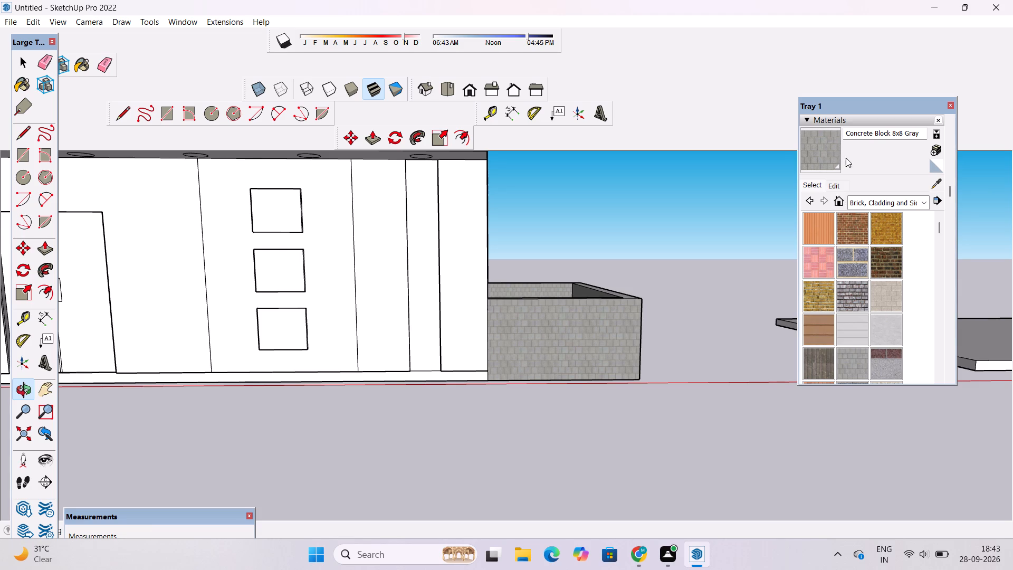
pyautogui.click(832, 188)
pyautogui.click(866, 241)
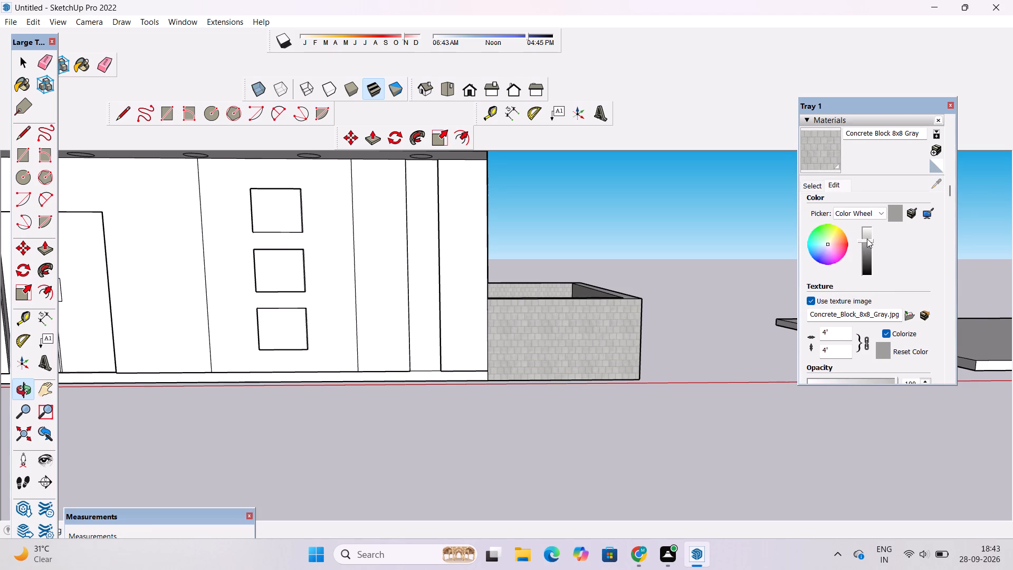
# Set the texture size of Concrete Block 8x8 Gray to 10' by 10'.
pyautogui.click(834, 354)
pyautogui.press('BackSpace')
pyautogui.press('BackSpace')
pyautogui.press('BackSpace')
pyautogui.press('BackSpace')
pyautogui.press('BackSpace')
pyautogui.press('BackSpace')
pyautogui.press('BackSpace')
pyautogui.press('BackSpace')
pyautogui.press('BackSpace')
pyautogui.press('BackSpace')
pyautogui.press('BackSpace')
pyautogui.press('BackSpace')
pyautogui.write("6'")
pyautogui.press('BackSpace')
pyautogui.press('BackSpace')
pyautogui.press('BackSpace')
pyautogui.write('10')
pyautogui.press("'")
pyautogui.press('Return')
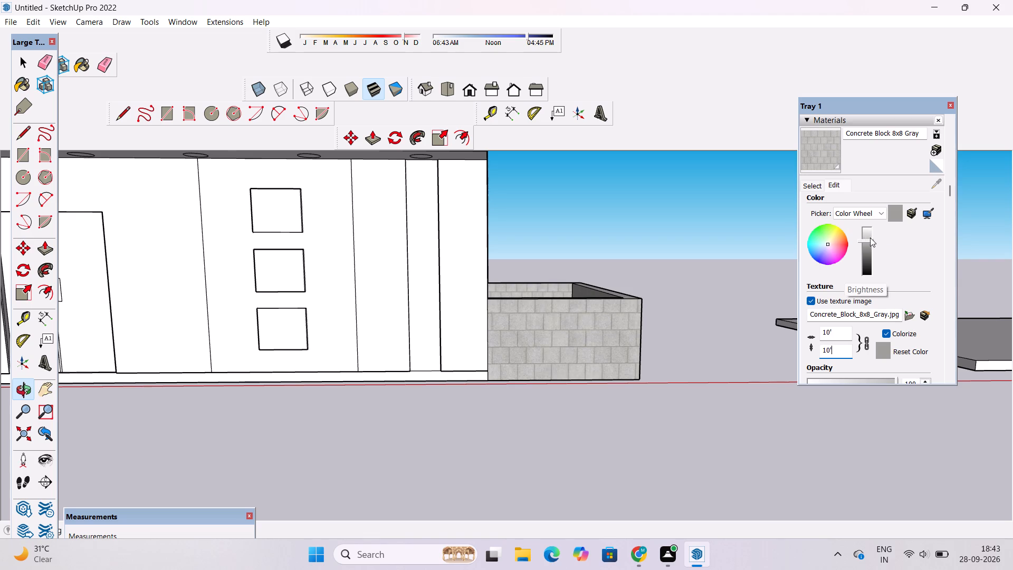
# Darken the Concrete Block 8x8 Gray material by lowering its colour brightness.
pyautogui.click(867, 246)
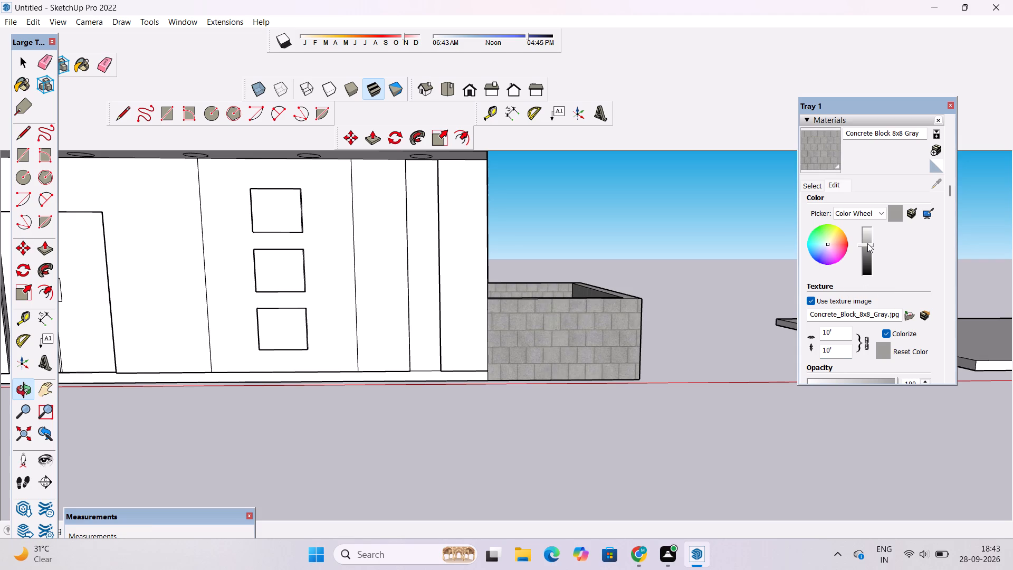
# Draw a 1' vertical line down the front base strip at the inner end of the block-clad boundary wall on the door side.
pyautogui.press('o')
pyautogui.scroll(-5, 641, 301)
pyautogui.moveTo(624, 303); pyautogui.dragTo(598, 312)
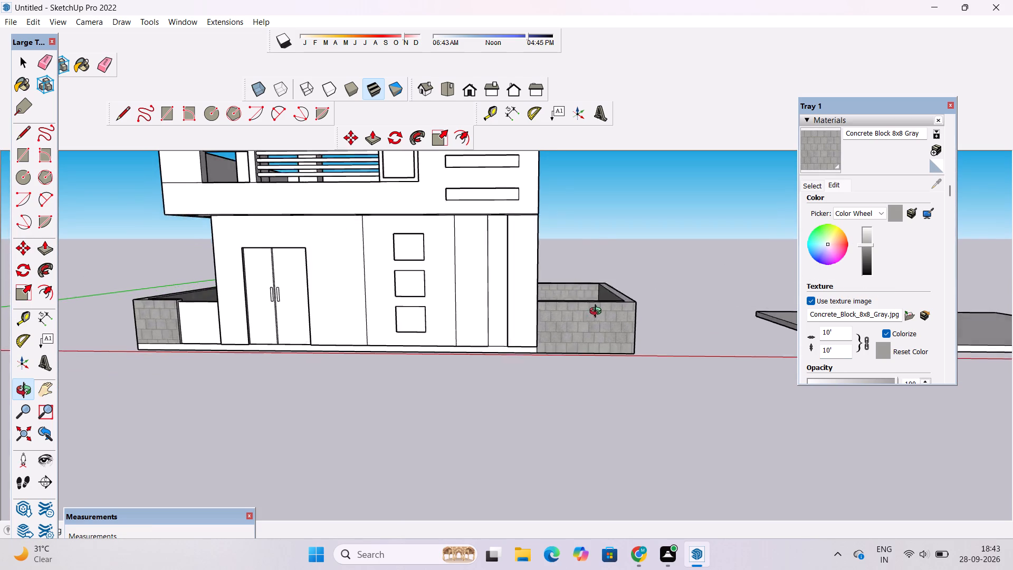
pyautogui.moveTo(598, 312); pyautogui.dragTo(575, 313)
pyautogui.scroll(1, 482, 350)
pyautogui.moveTo(389, 362); pyautogui.dragTo(586, 310)
pyautogui.scroll(2, 319, 317)
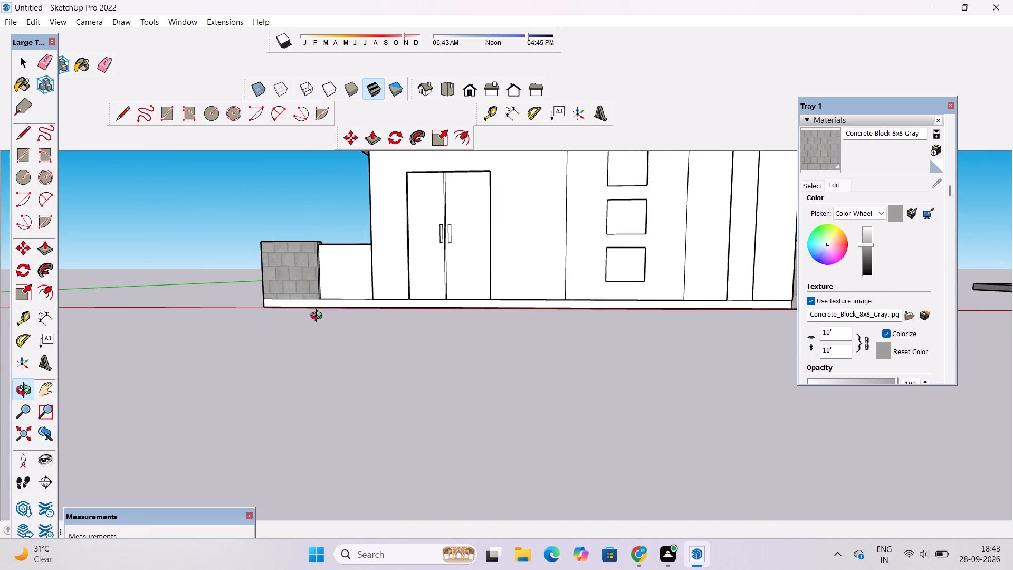
pyautogui.scroll(17, 319, 317)
pyautogui.moveTo(318, 296); pyautogui.dragTo(332, 235)
pyautogui.scroll(5, 336, 227)
pyautogui.keyDown('shift'); pyautogui.moveTo(341, 240); pyautogui.dragTo(345, 257); pyautogui.keyUp('shift')
pyautogui.scroll(5, 345, 260)
pyautogui.moveTo(345, 260); pyautogui.dragTo(346, 269)
pyautogui.press('l')
pyautogui.scroll(2, 366, 246)
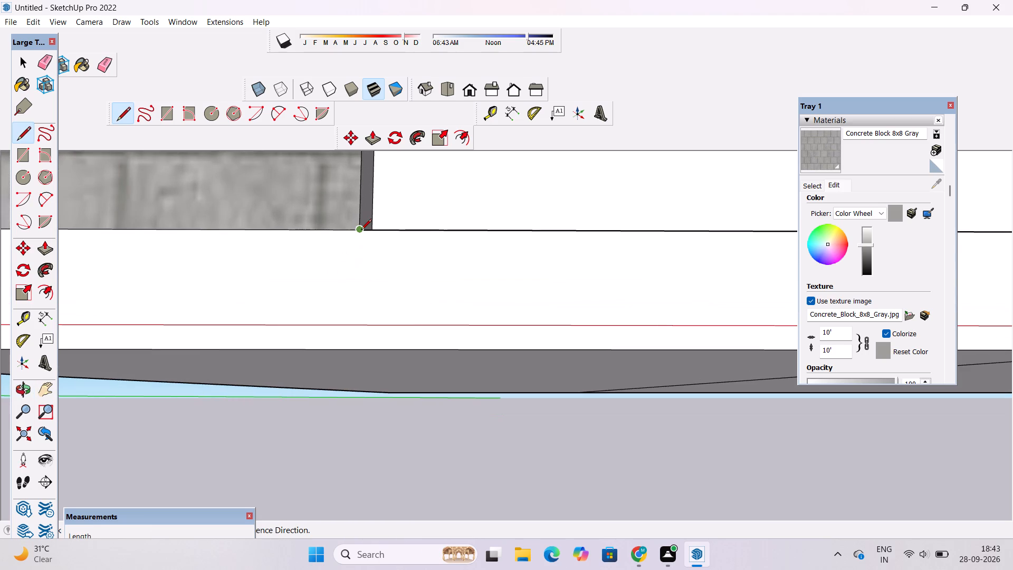
pyautogui.click(360, 231)
pyautogui.click(354, 348)
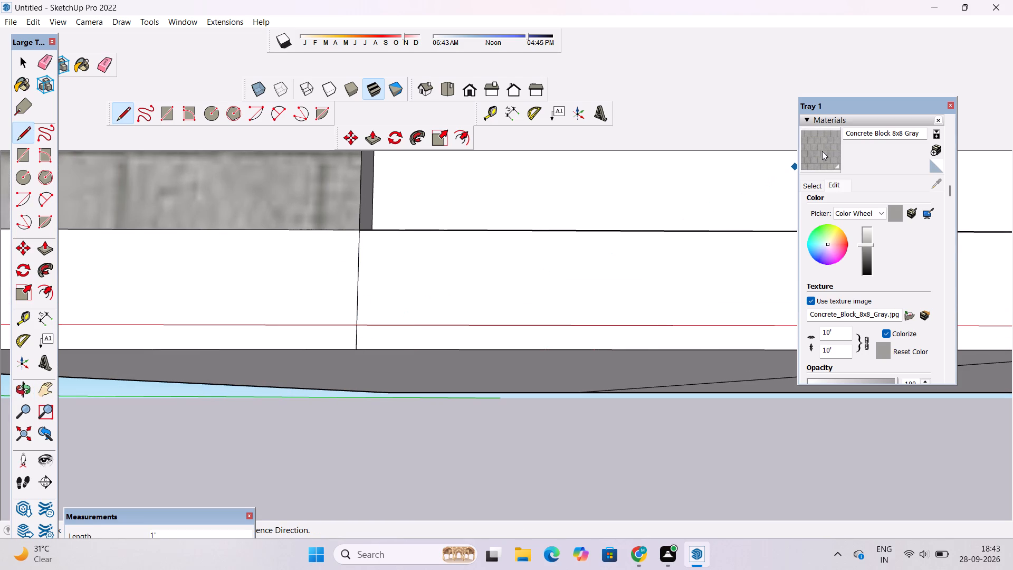
# Paint the base strip section below the door-side boundary wall with Concrete Block 8x8 Gray.
pyautogui.click(823, 150)
pyautogui.click(302, 312)
# Examine the house front and the concrete block cladding on both boundary walls, close up and from a distance.
pyautogui.scroll(-12, 261, 309)
pyautogui.press('o')
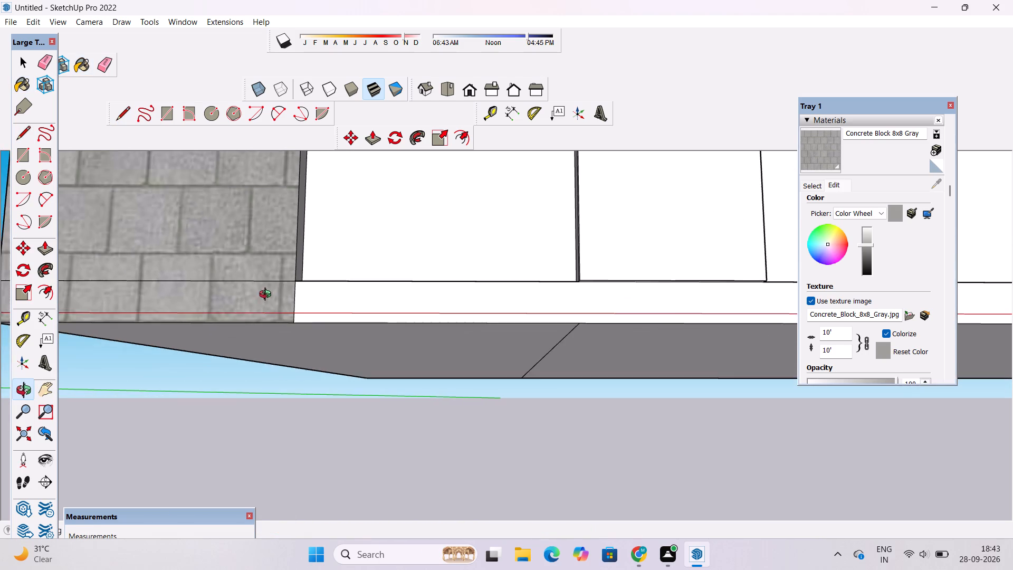
pyautogui.moveTo(272, 289); pyautogui.dragTo(272, 359)
pyautogui.scroll(-8, 272, 359)
pyautogui.keyDown('shift'); pyautogui.moveTo(329, 347); pyautogui.dragTo(287, 358); pyautogui.keyUp('shift')
pyautogui.scroll(-6, 265, 363)
pyautogui.keyDown('shift'); pyautogui.moveTo(421, 309); pyautogui.dragTo(336, 334); pyautogui.keyUp('shift')
pyautogui.scroll(3, 334, 334)
pyautogui.scroll(-1, 334, 334)
pyautogui.scroll(2, 334, 334)
pyautogui.scroll(-4, 334, 334)
pyautogui.scroll(4, 334, 334)
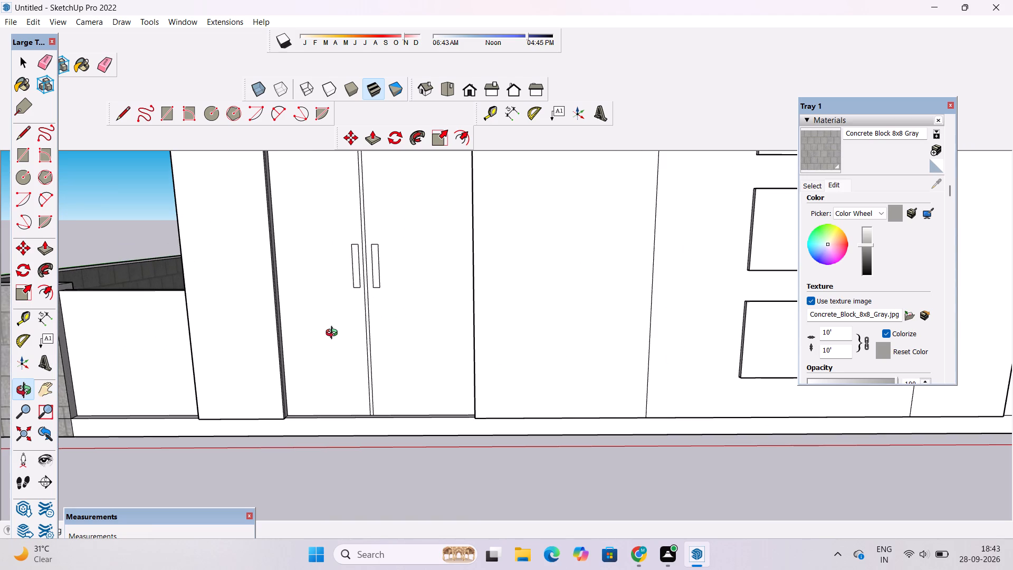
pyautogui.moveTo(341, 332); pyautogui.dragTo(290, 332)
pyautogui.moveTo(305, 336); pyautogui.dragTo(351, 329)
pyautogui.keyDown('shift'); pyautogui.moveTo(351, 329); pyautogui.dragTo(328, 343); pyautogui.keyUp('shift')
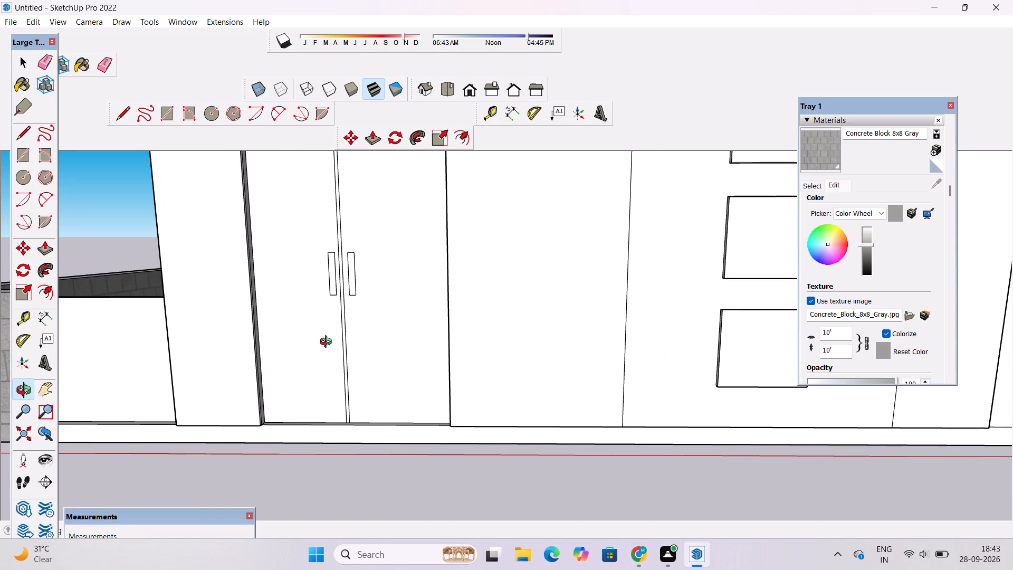
pyautogui.scroll(-1, 328, 343)
pyautogui.keyDown('shift'); pyautogui.moveTo(328, 343); pyautogui.dragTo(321, 347); pyautogui.keyUp('shift')
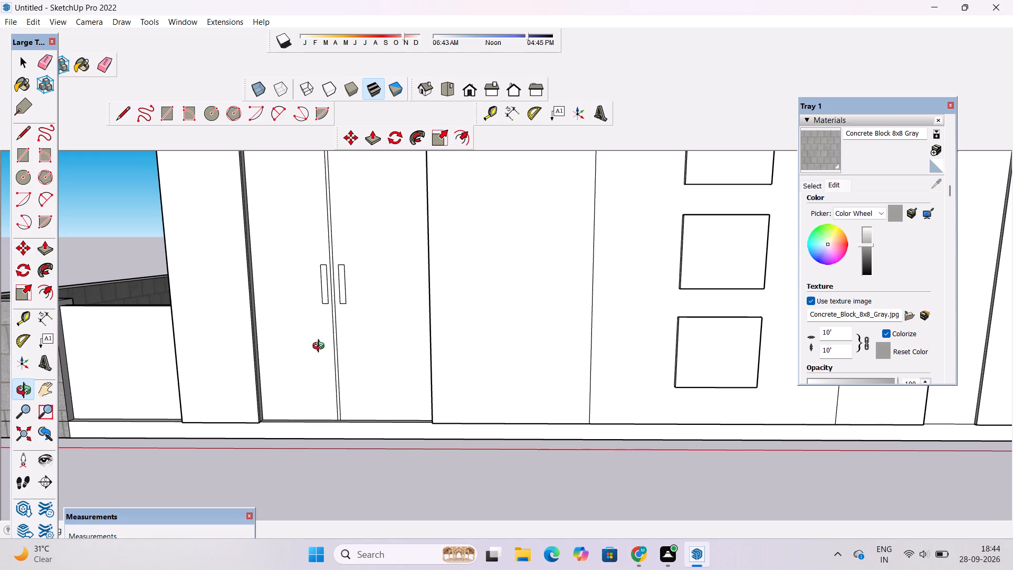
pyautogui.click(316, 350)
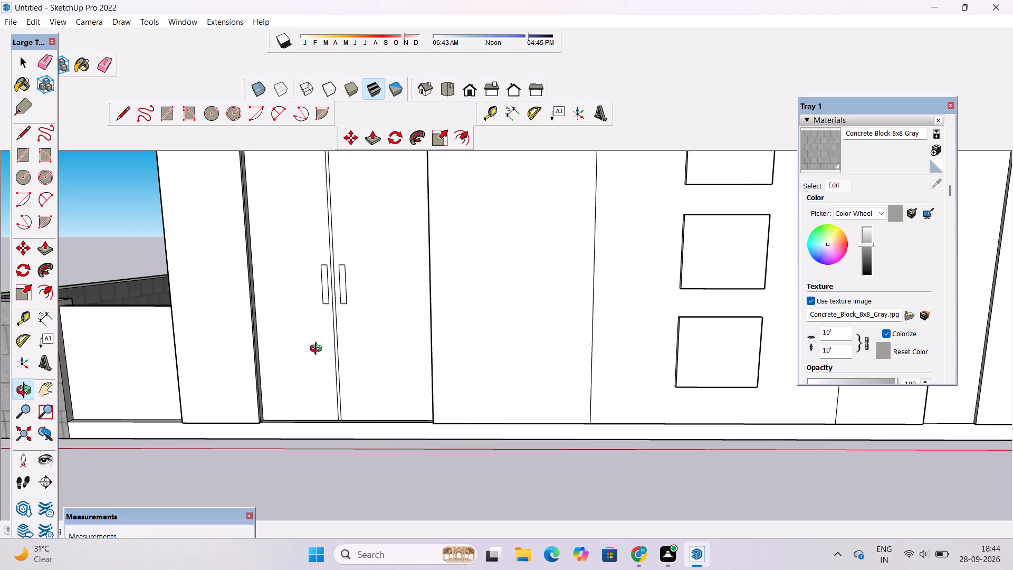
pyautogui.scroll(-3, 318, 350)
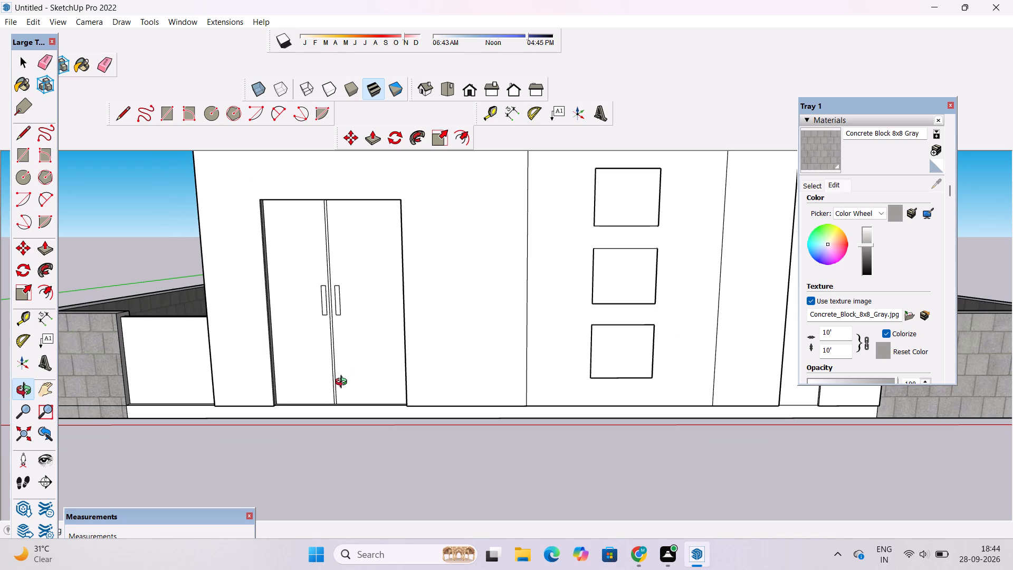
pyautogui.scroll(-2, 343, 383)
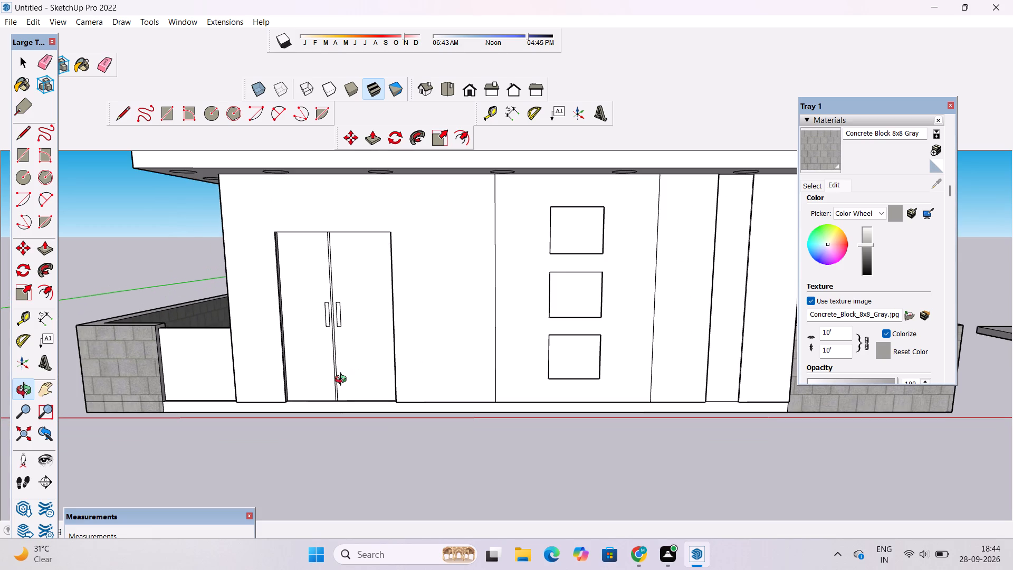
pyautogui.scroll(-2, 343, 381)
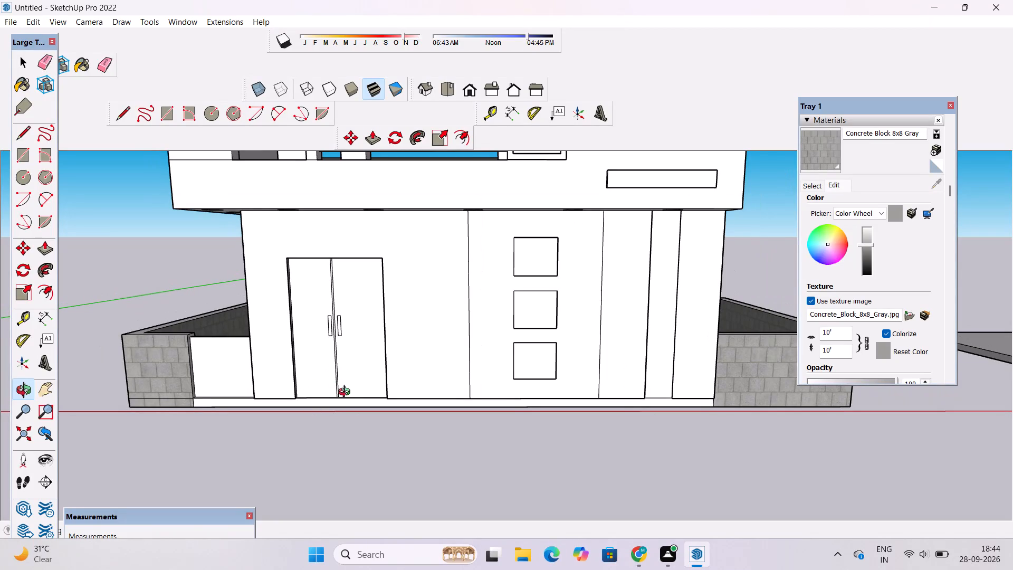
pyautogui.scroll(-3, 340, 402)
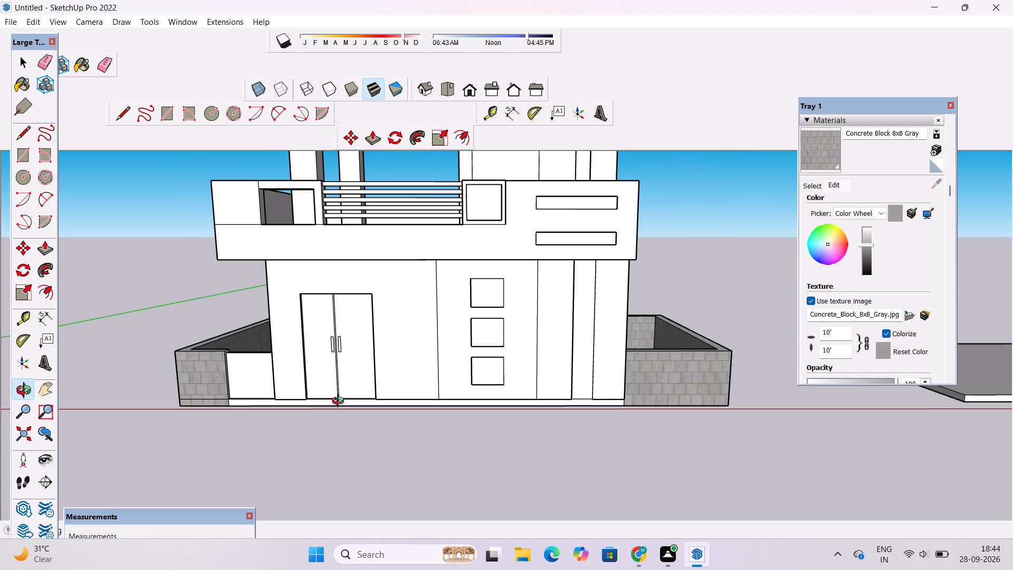
pyautogui.scroll(-2, 340, 402)
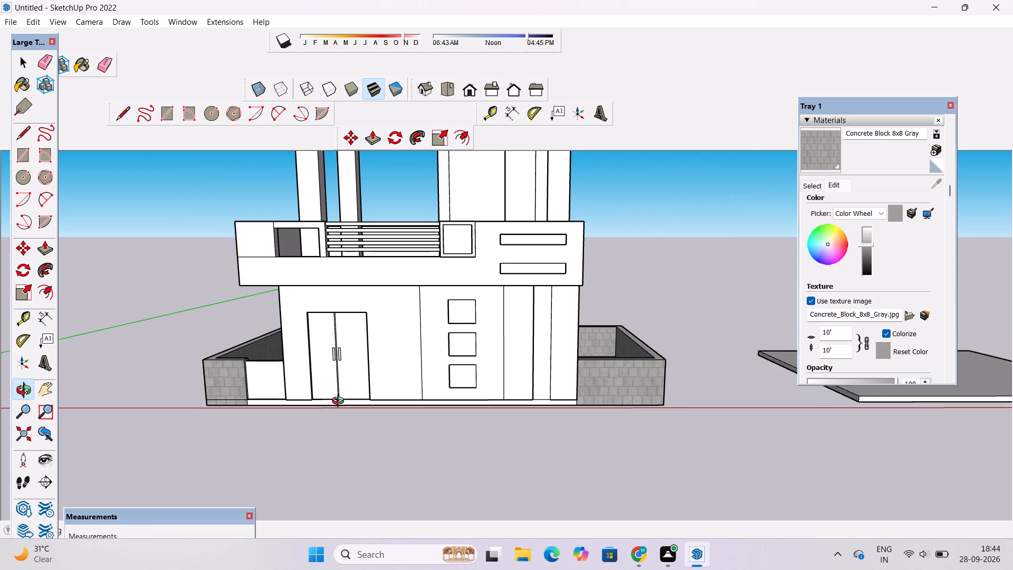
pyautogui.scroll(-9, 340, 402)
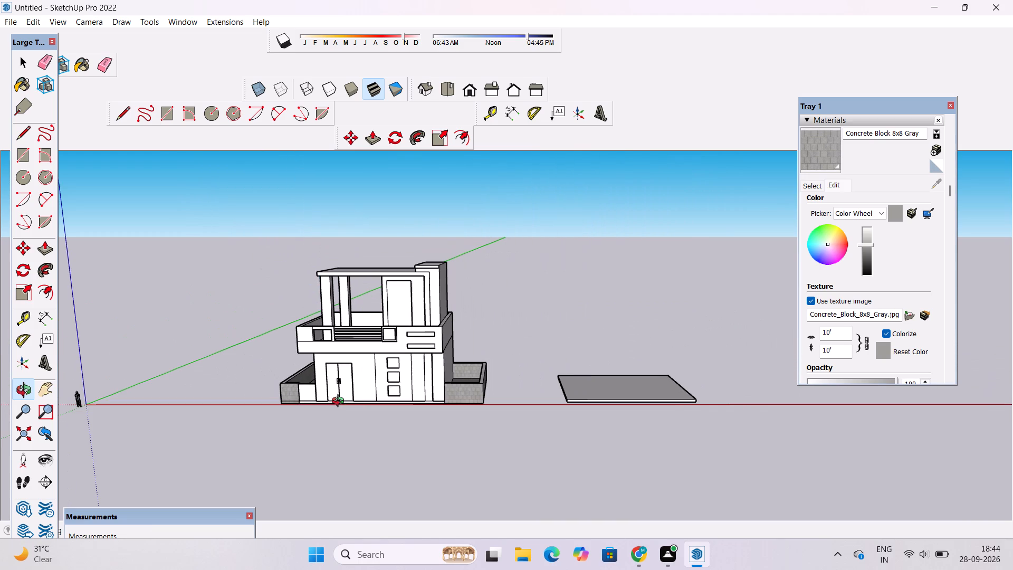
pyautogui.scroll(-3, 340, 402)
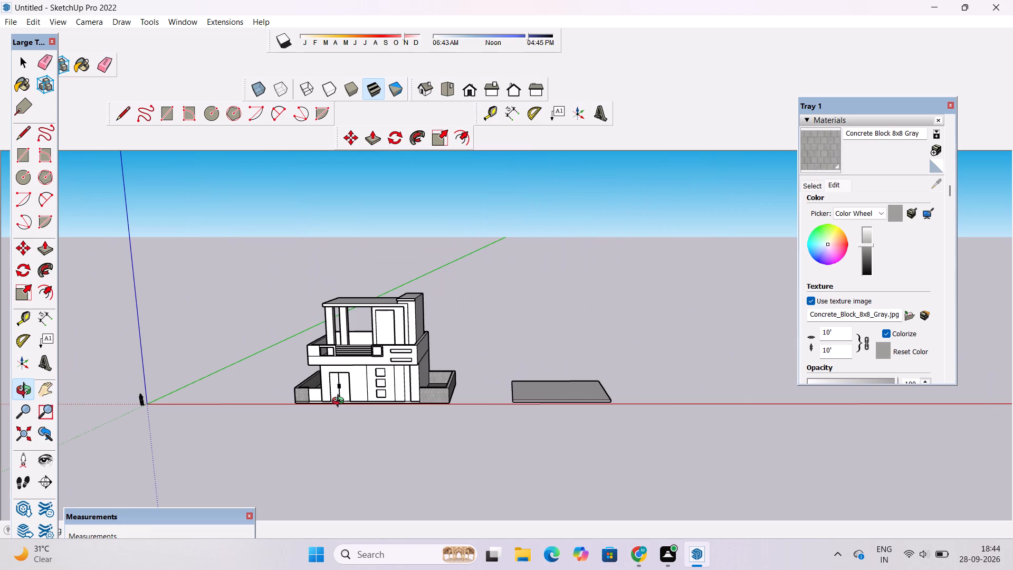
pyautogui.scroll(-2, 340, 402)
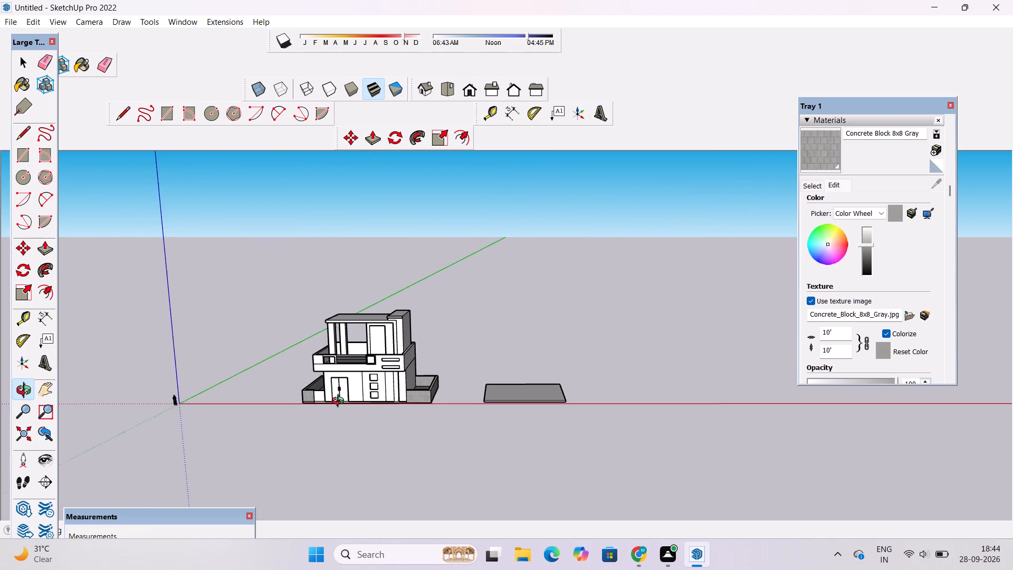
pyautogui.scroll(-1, 340, 402)
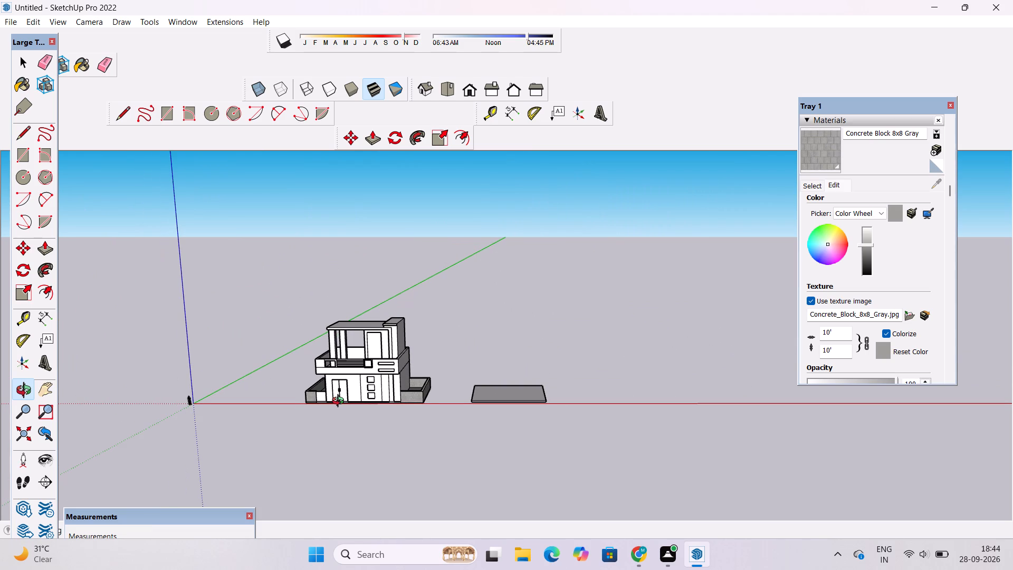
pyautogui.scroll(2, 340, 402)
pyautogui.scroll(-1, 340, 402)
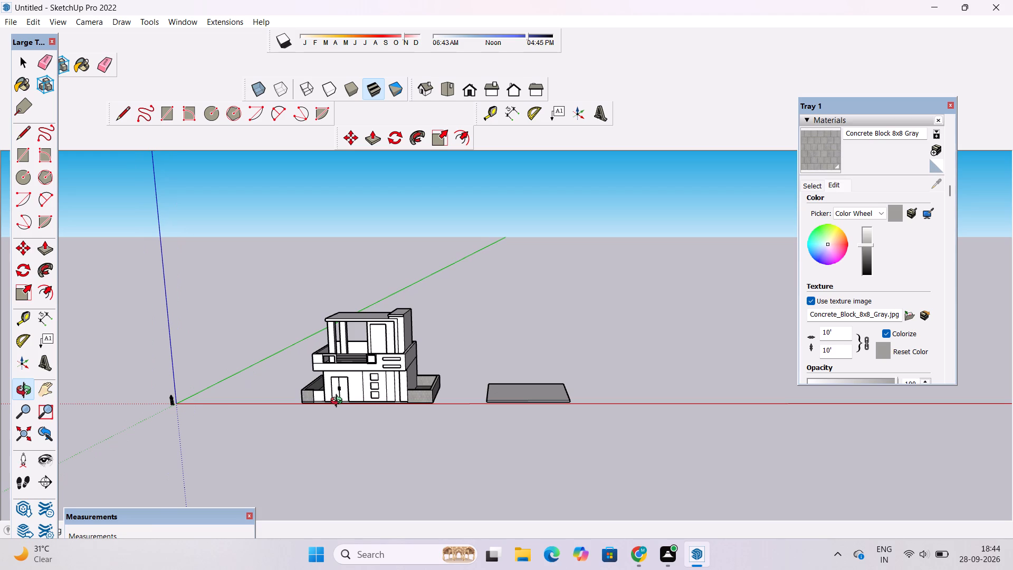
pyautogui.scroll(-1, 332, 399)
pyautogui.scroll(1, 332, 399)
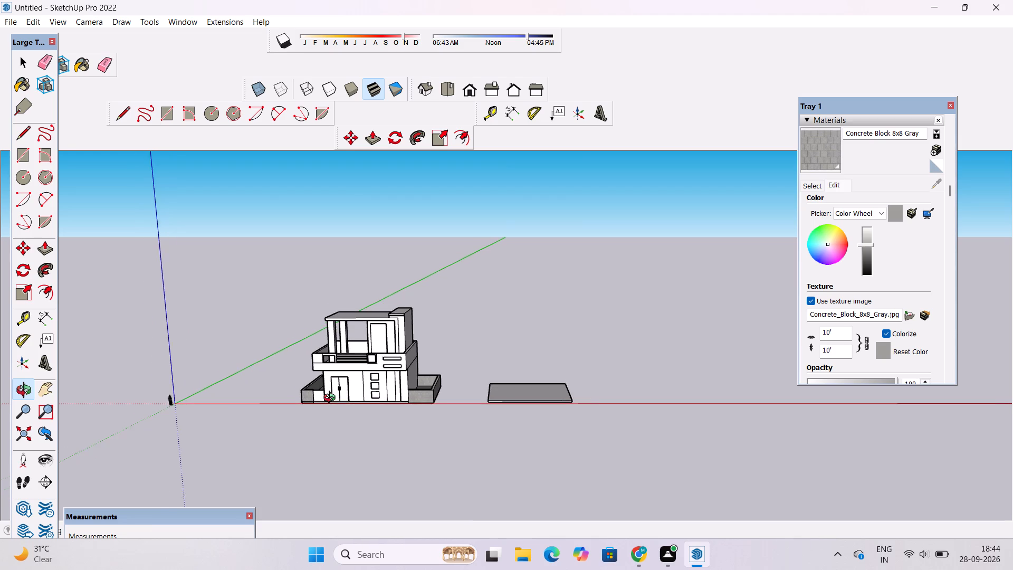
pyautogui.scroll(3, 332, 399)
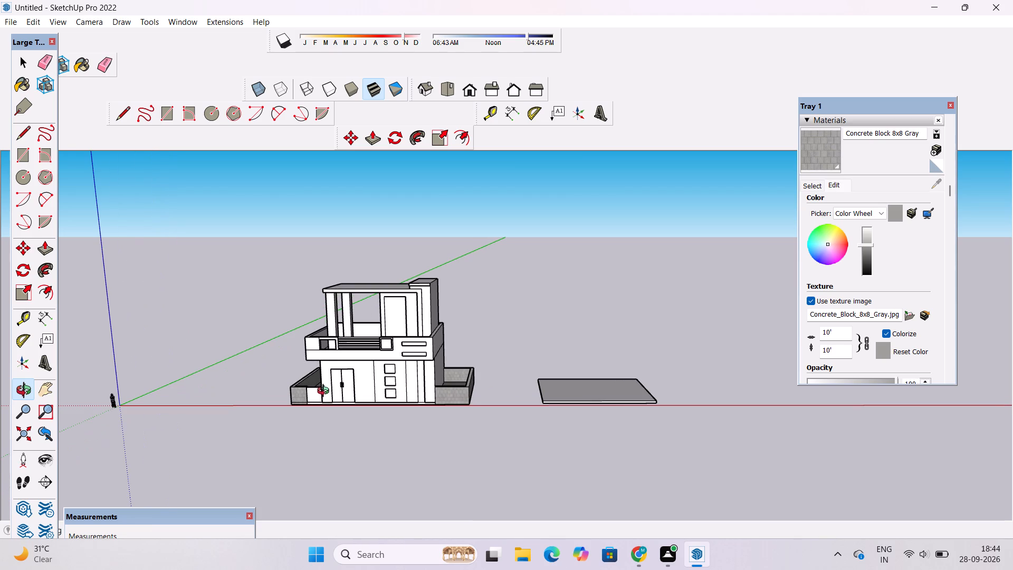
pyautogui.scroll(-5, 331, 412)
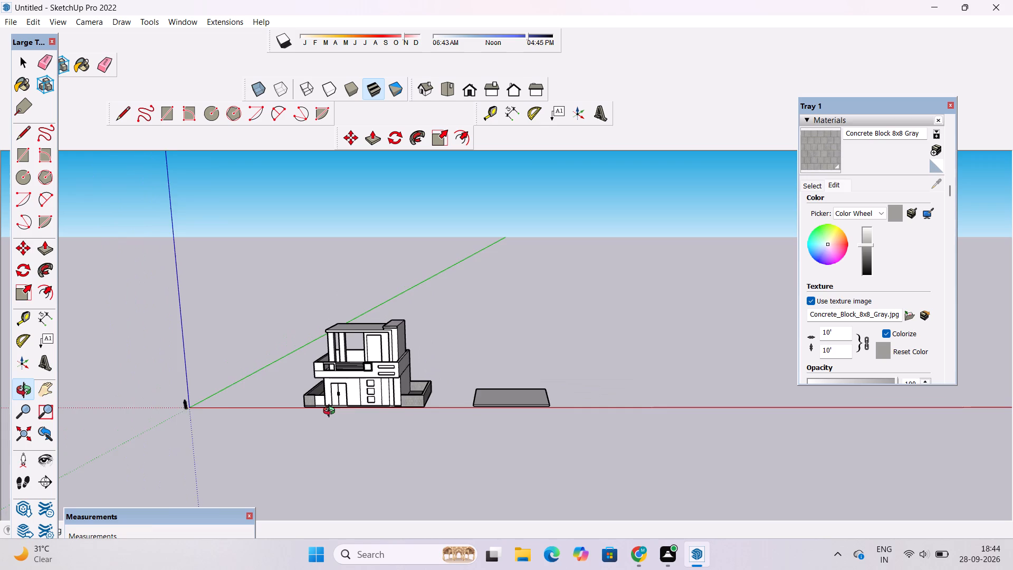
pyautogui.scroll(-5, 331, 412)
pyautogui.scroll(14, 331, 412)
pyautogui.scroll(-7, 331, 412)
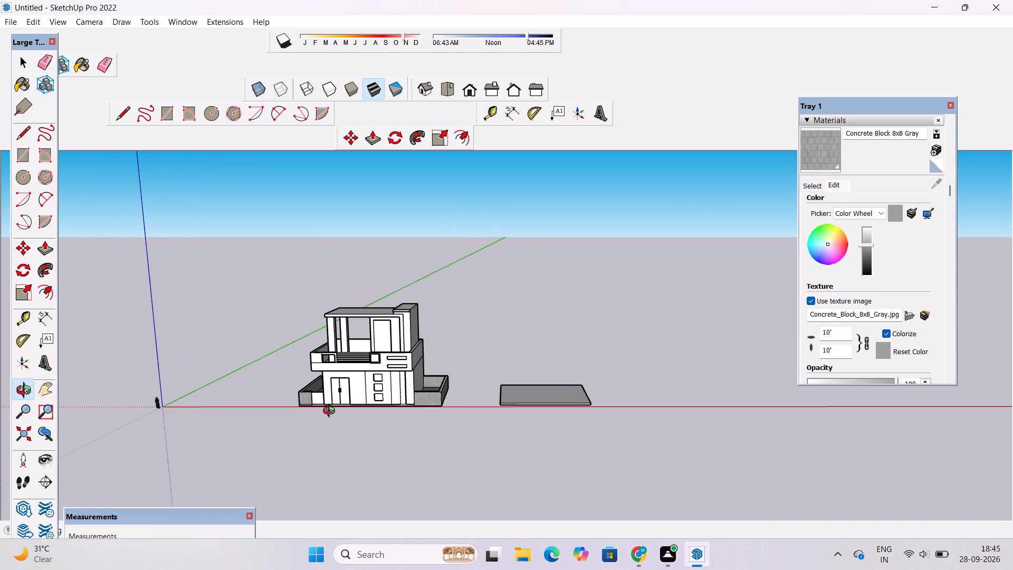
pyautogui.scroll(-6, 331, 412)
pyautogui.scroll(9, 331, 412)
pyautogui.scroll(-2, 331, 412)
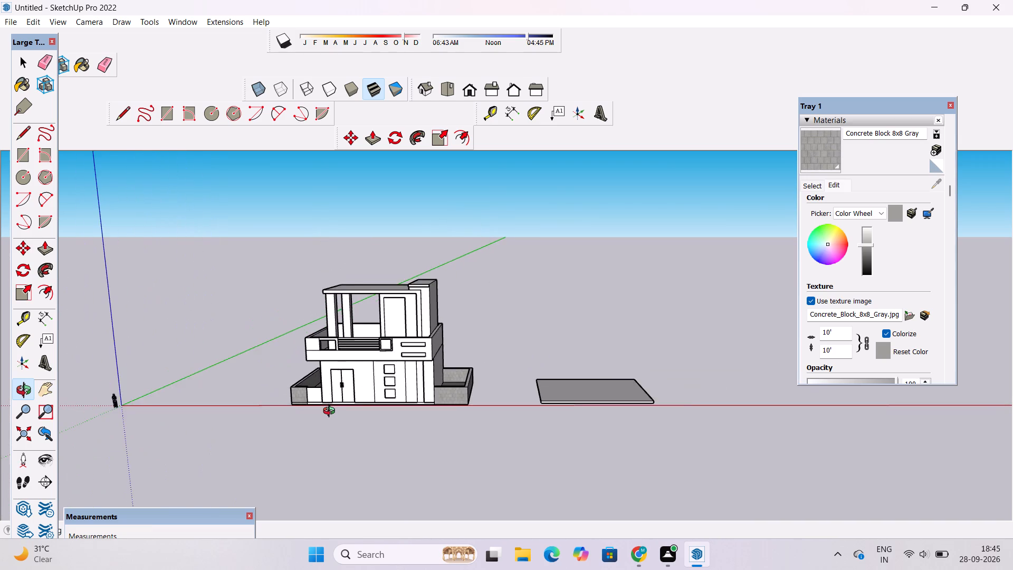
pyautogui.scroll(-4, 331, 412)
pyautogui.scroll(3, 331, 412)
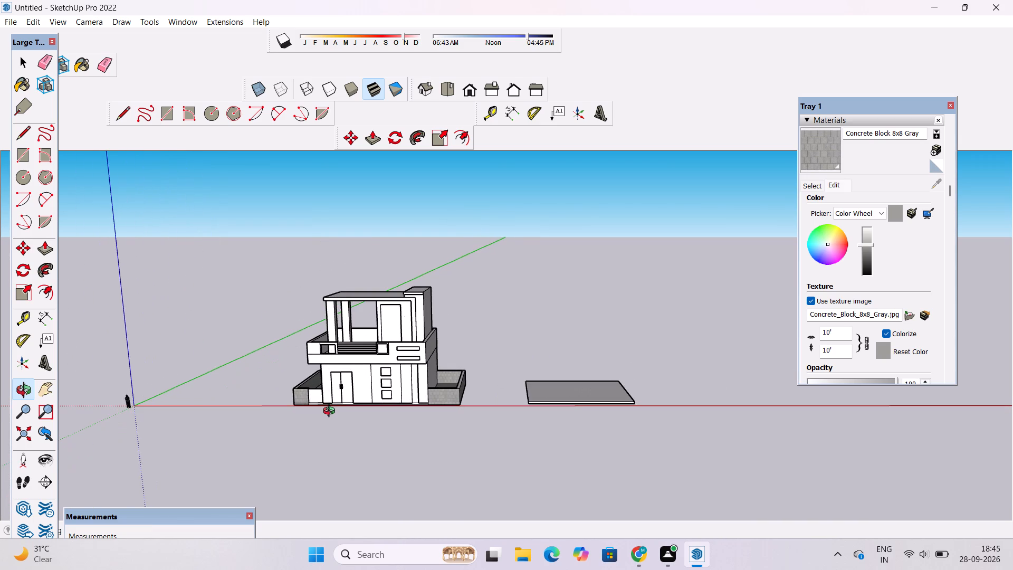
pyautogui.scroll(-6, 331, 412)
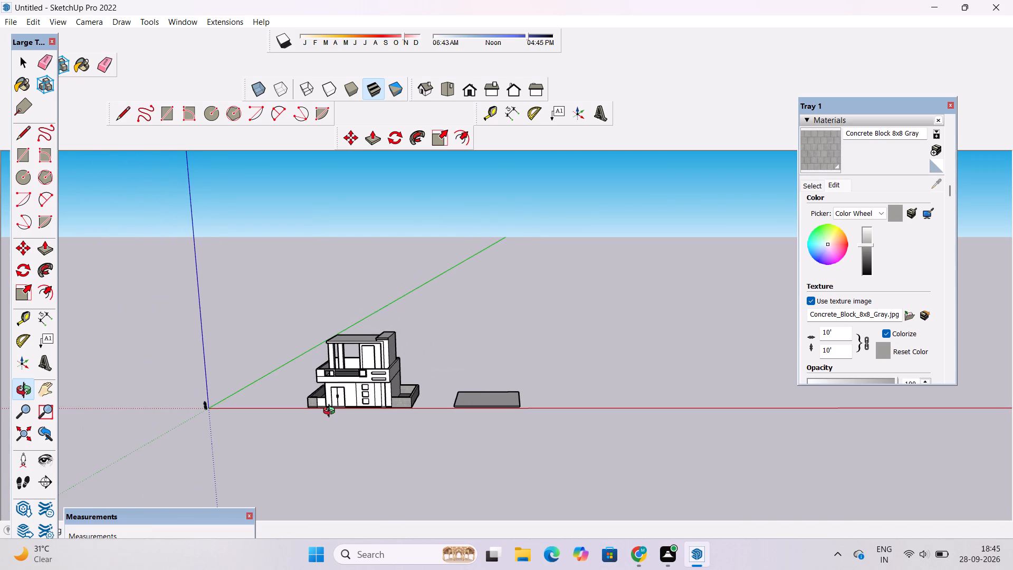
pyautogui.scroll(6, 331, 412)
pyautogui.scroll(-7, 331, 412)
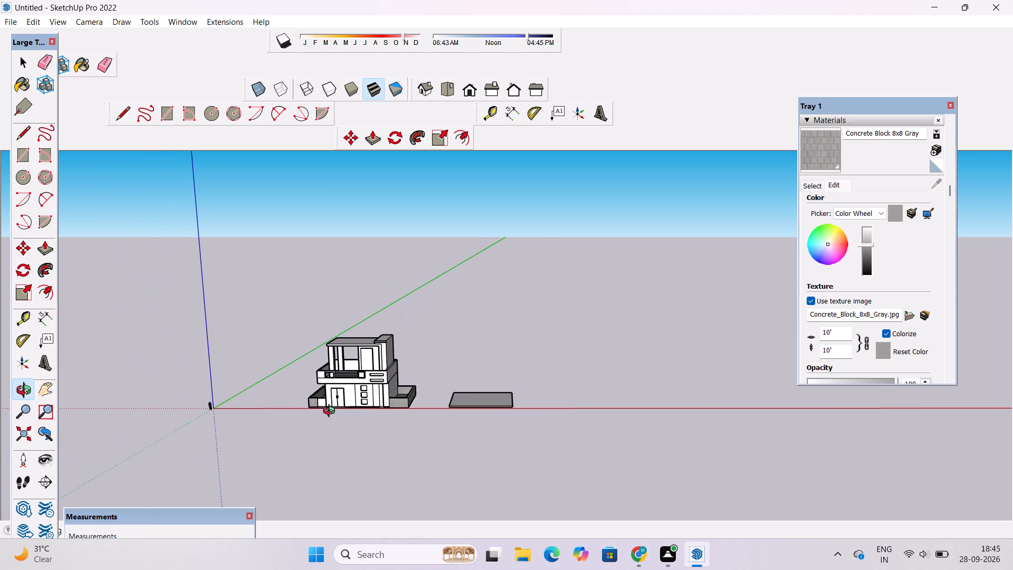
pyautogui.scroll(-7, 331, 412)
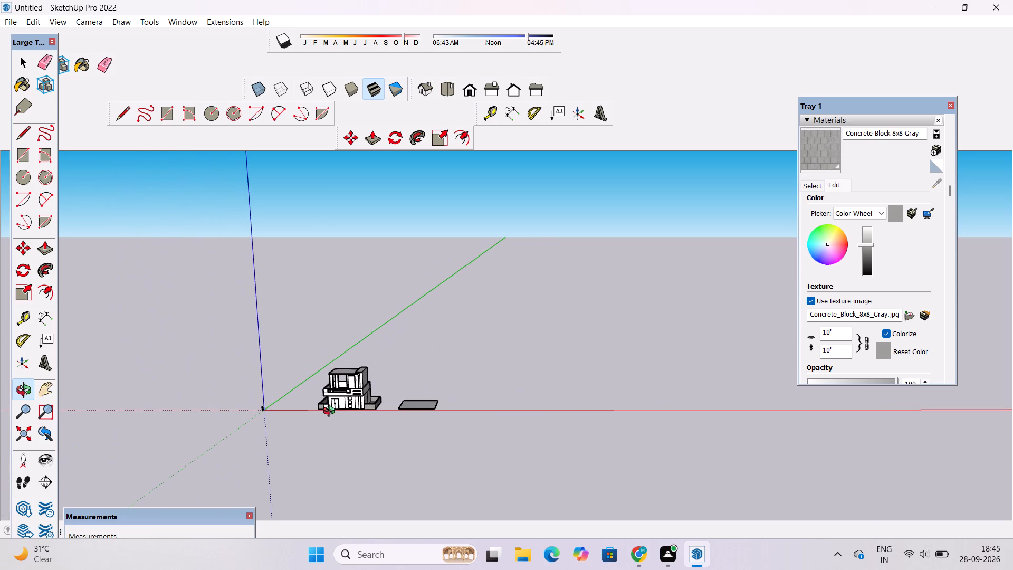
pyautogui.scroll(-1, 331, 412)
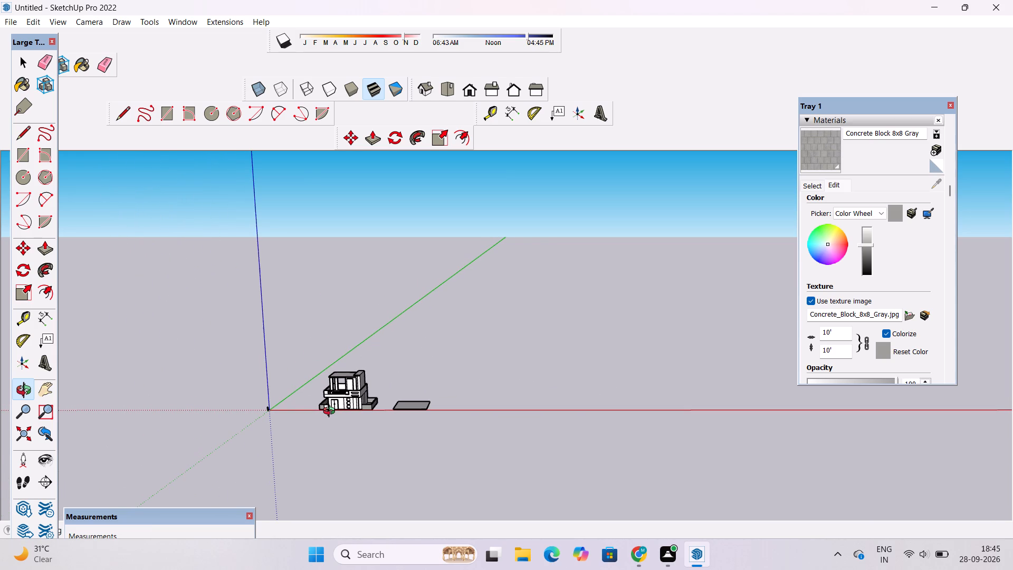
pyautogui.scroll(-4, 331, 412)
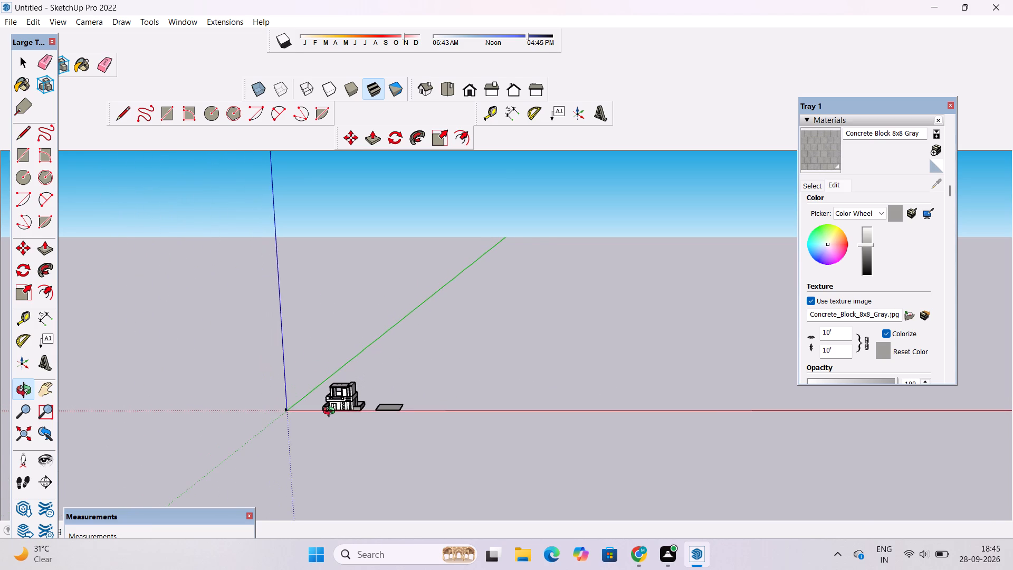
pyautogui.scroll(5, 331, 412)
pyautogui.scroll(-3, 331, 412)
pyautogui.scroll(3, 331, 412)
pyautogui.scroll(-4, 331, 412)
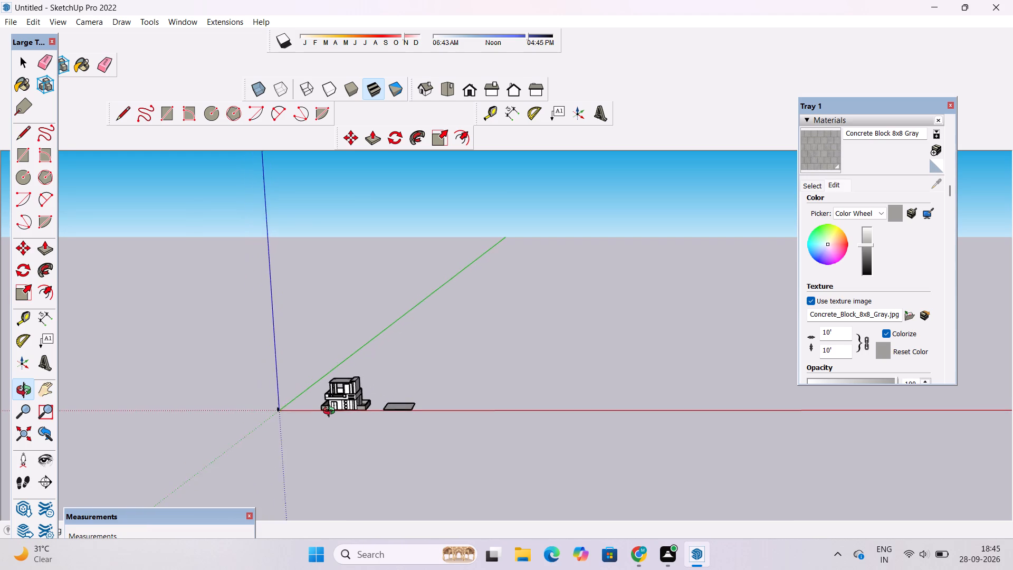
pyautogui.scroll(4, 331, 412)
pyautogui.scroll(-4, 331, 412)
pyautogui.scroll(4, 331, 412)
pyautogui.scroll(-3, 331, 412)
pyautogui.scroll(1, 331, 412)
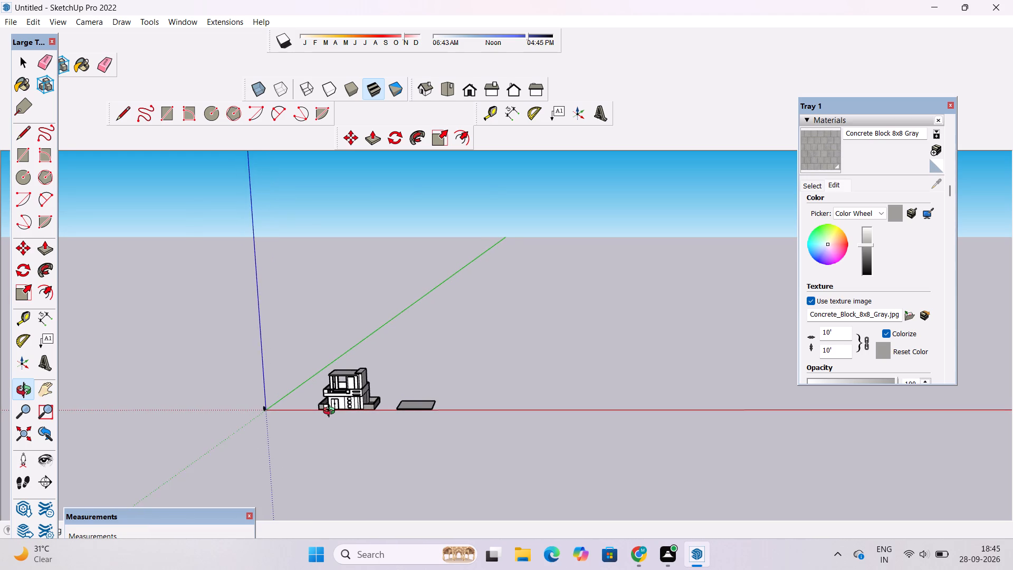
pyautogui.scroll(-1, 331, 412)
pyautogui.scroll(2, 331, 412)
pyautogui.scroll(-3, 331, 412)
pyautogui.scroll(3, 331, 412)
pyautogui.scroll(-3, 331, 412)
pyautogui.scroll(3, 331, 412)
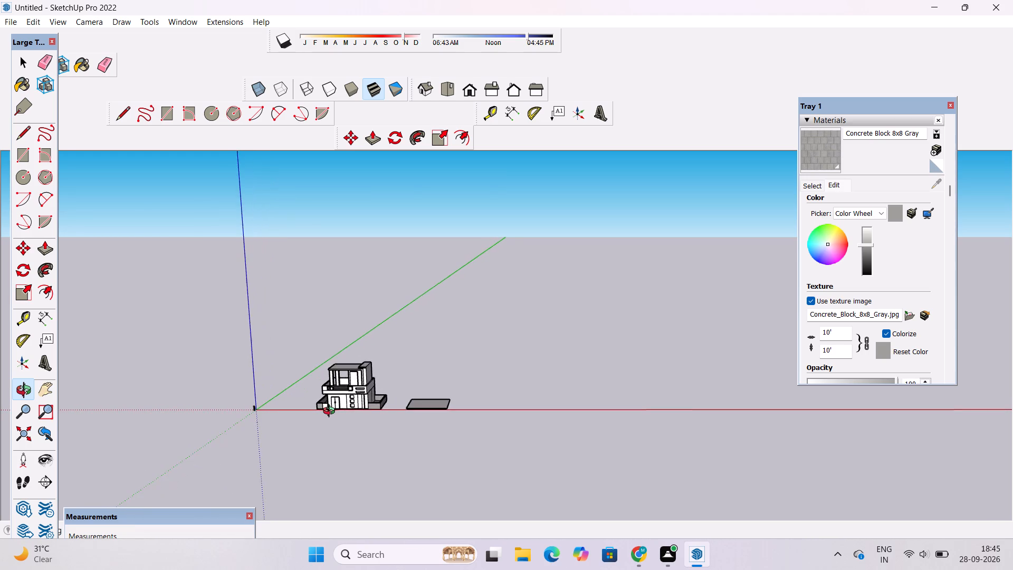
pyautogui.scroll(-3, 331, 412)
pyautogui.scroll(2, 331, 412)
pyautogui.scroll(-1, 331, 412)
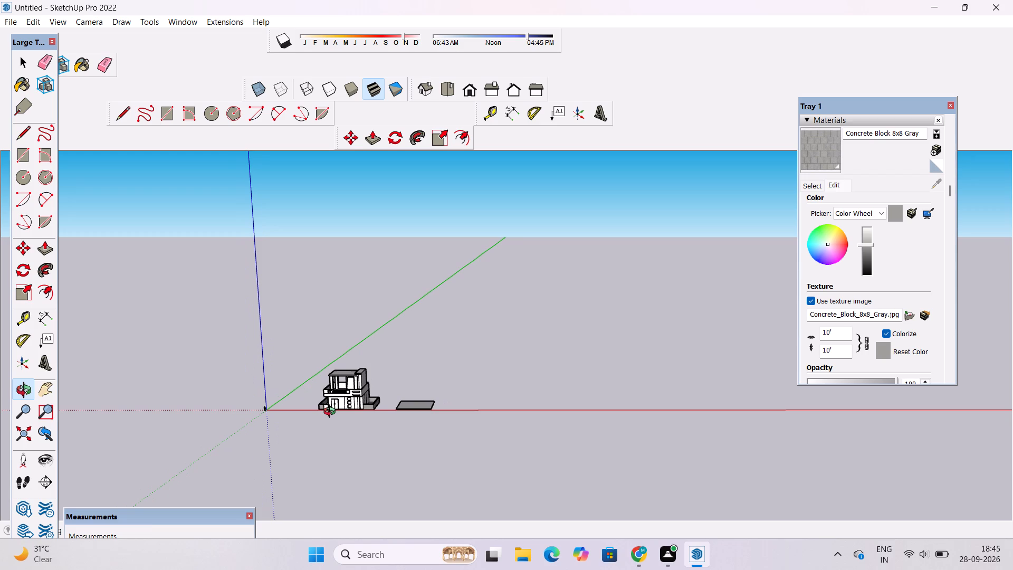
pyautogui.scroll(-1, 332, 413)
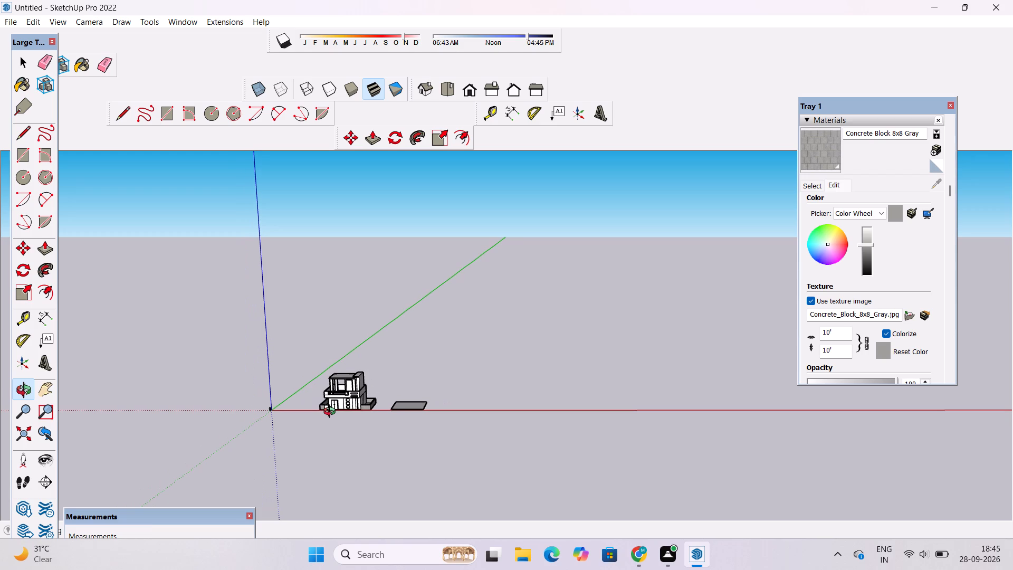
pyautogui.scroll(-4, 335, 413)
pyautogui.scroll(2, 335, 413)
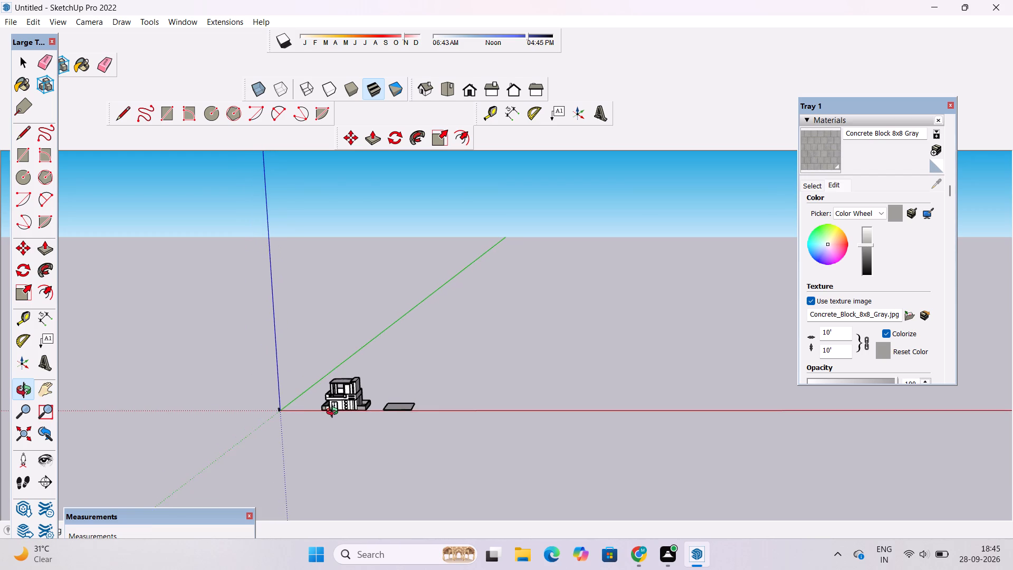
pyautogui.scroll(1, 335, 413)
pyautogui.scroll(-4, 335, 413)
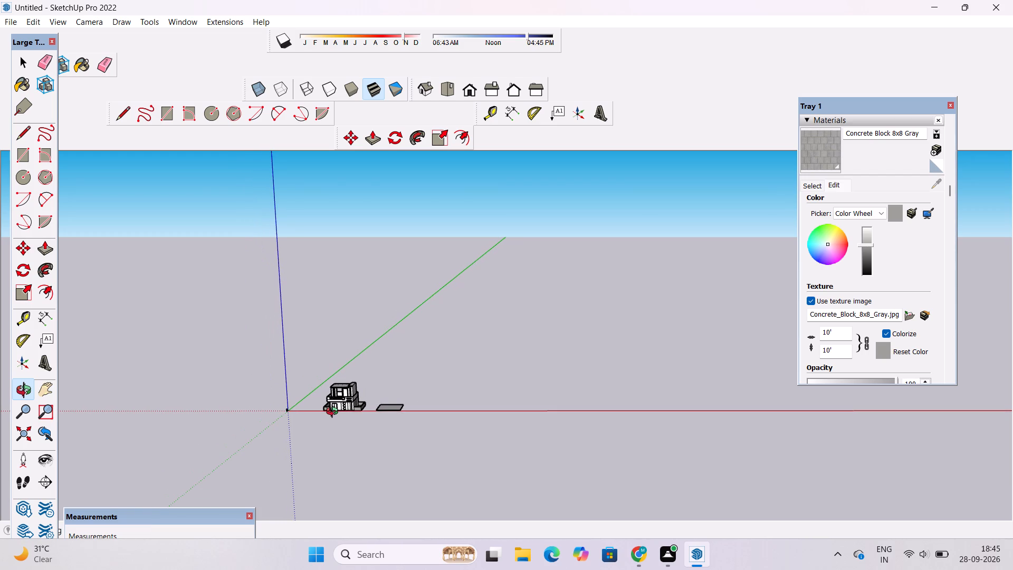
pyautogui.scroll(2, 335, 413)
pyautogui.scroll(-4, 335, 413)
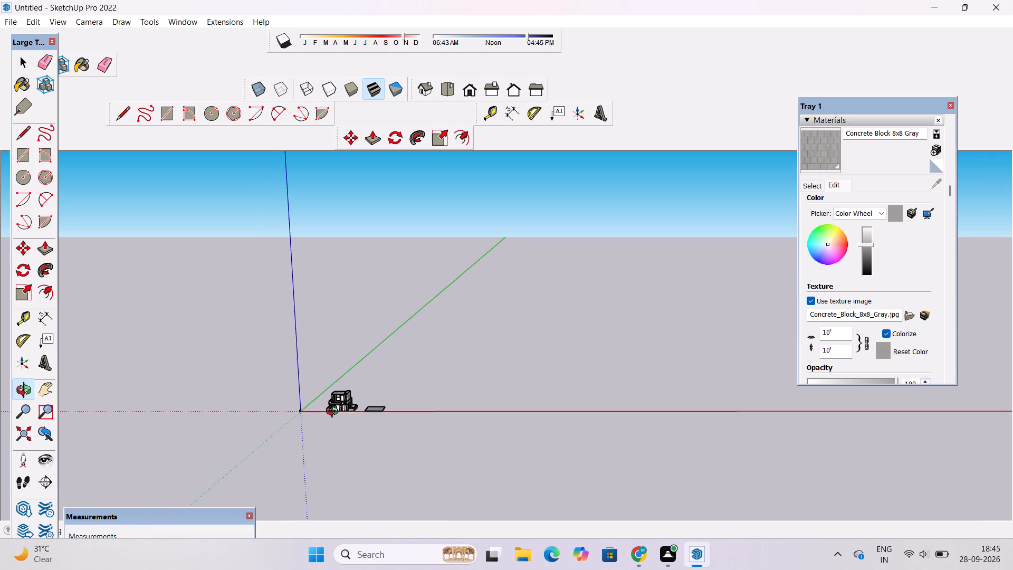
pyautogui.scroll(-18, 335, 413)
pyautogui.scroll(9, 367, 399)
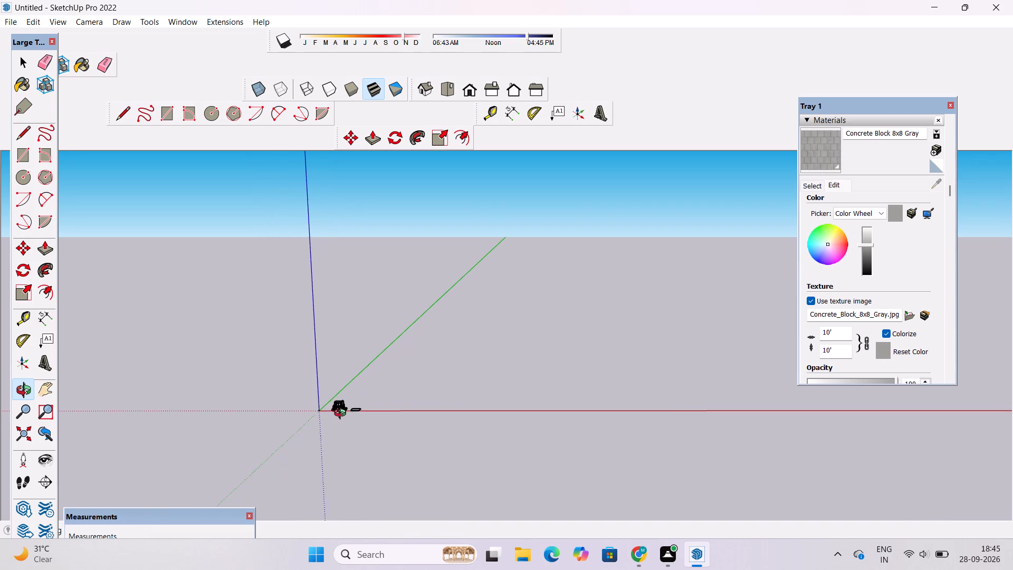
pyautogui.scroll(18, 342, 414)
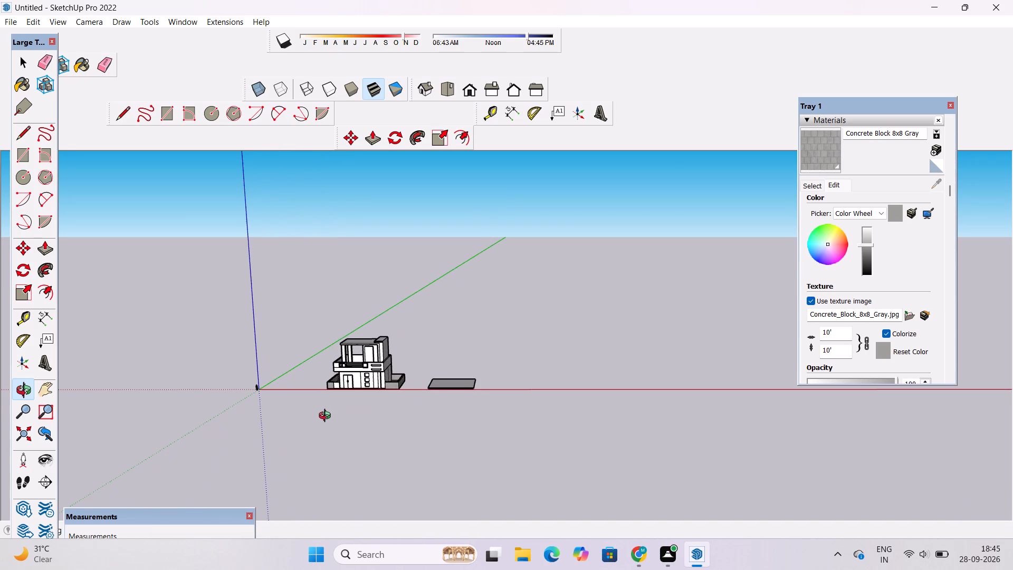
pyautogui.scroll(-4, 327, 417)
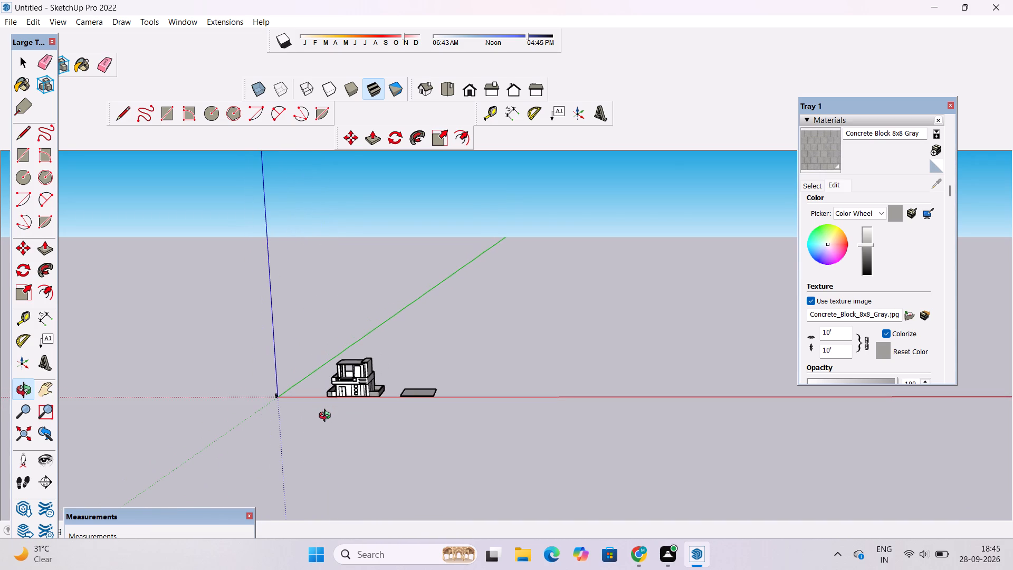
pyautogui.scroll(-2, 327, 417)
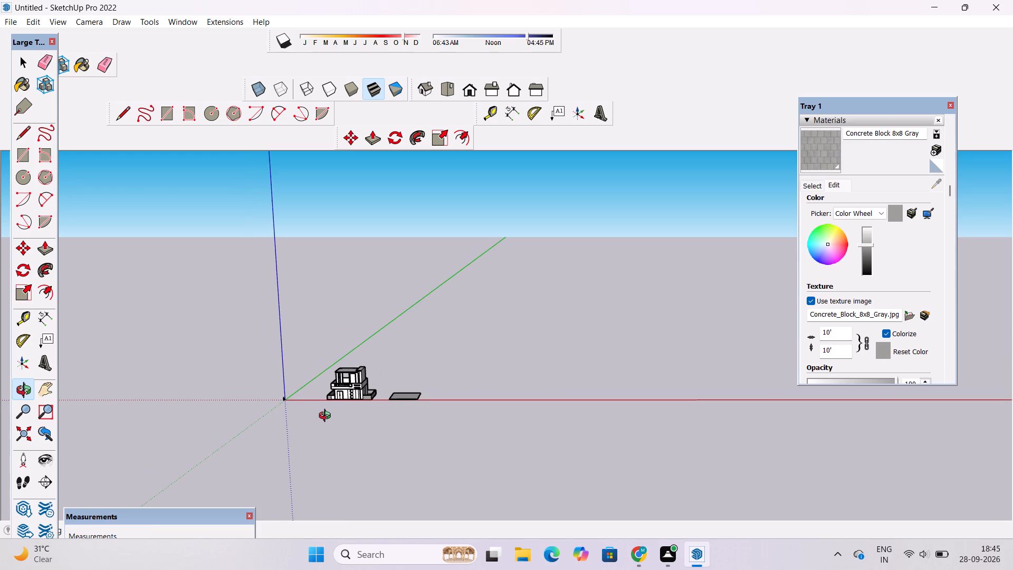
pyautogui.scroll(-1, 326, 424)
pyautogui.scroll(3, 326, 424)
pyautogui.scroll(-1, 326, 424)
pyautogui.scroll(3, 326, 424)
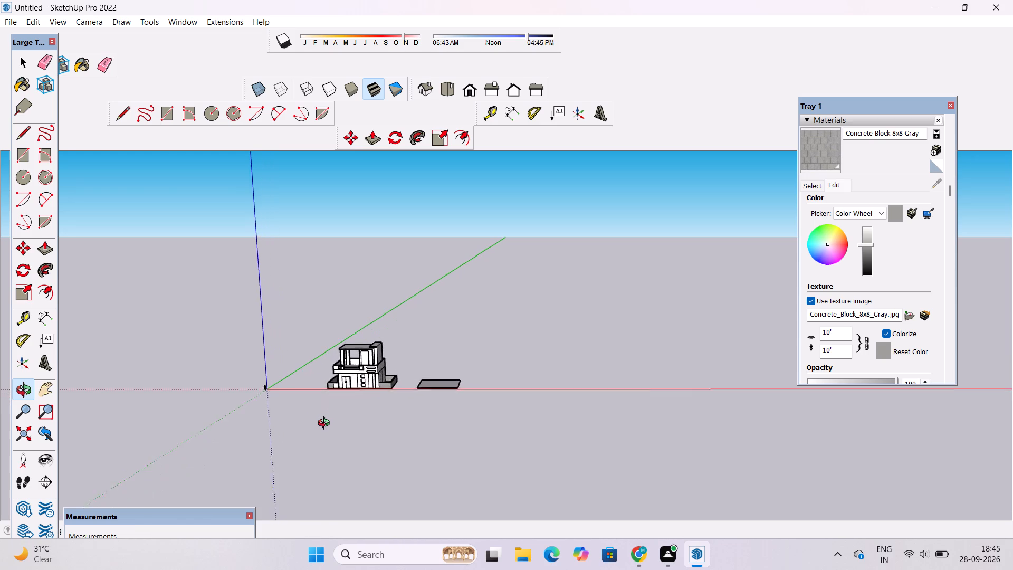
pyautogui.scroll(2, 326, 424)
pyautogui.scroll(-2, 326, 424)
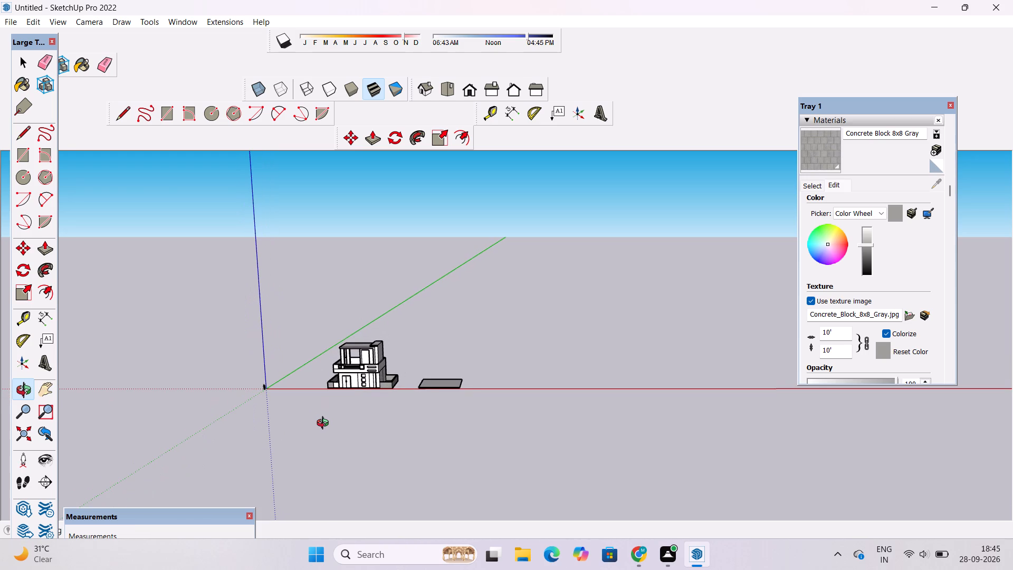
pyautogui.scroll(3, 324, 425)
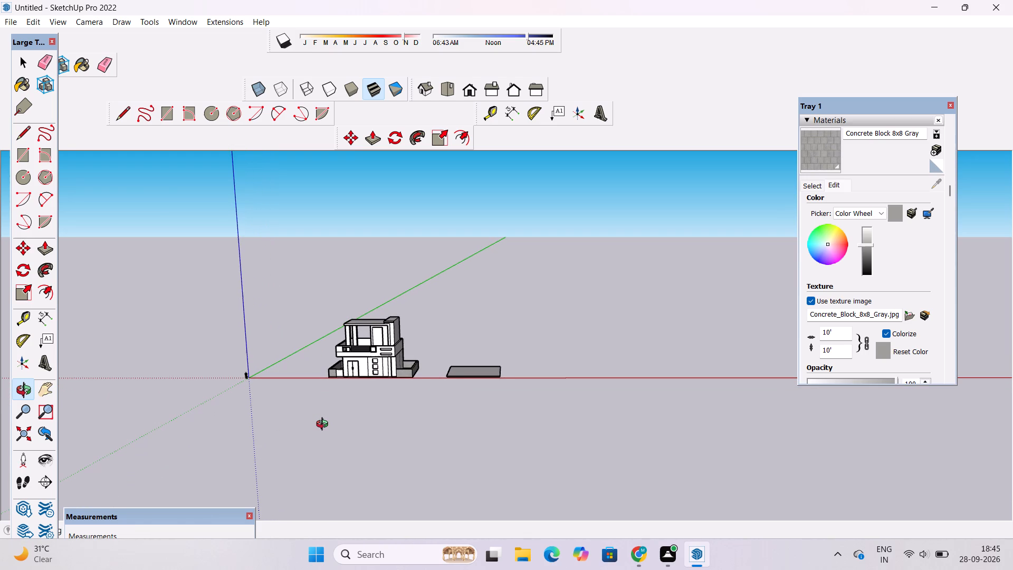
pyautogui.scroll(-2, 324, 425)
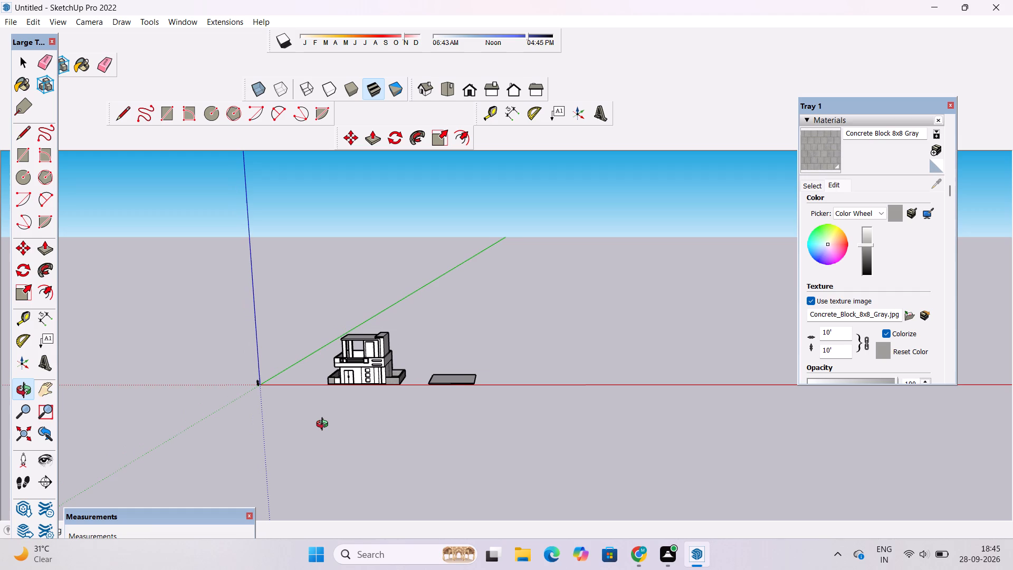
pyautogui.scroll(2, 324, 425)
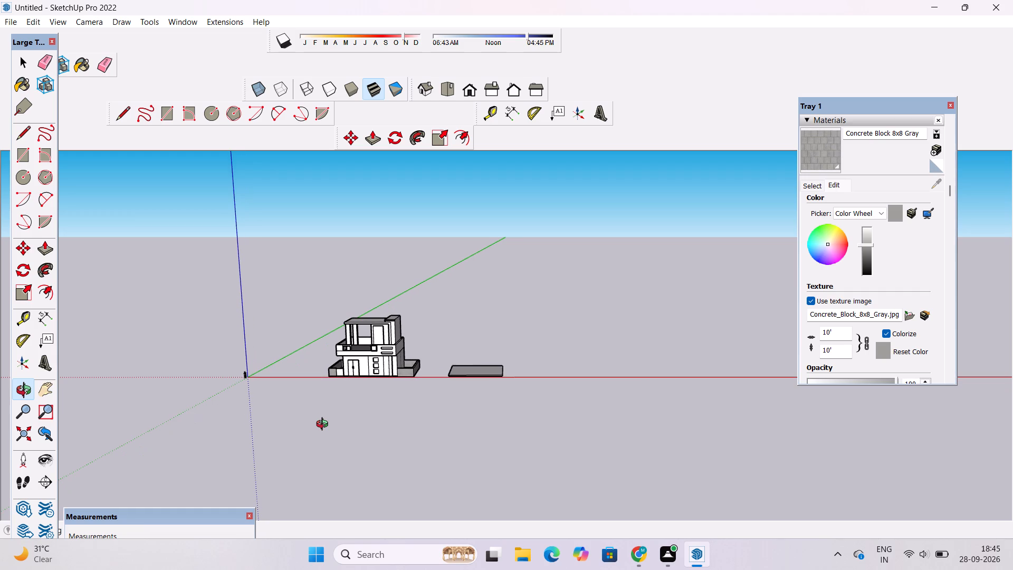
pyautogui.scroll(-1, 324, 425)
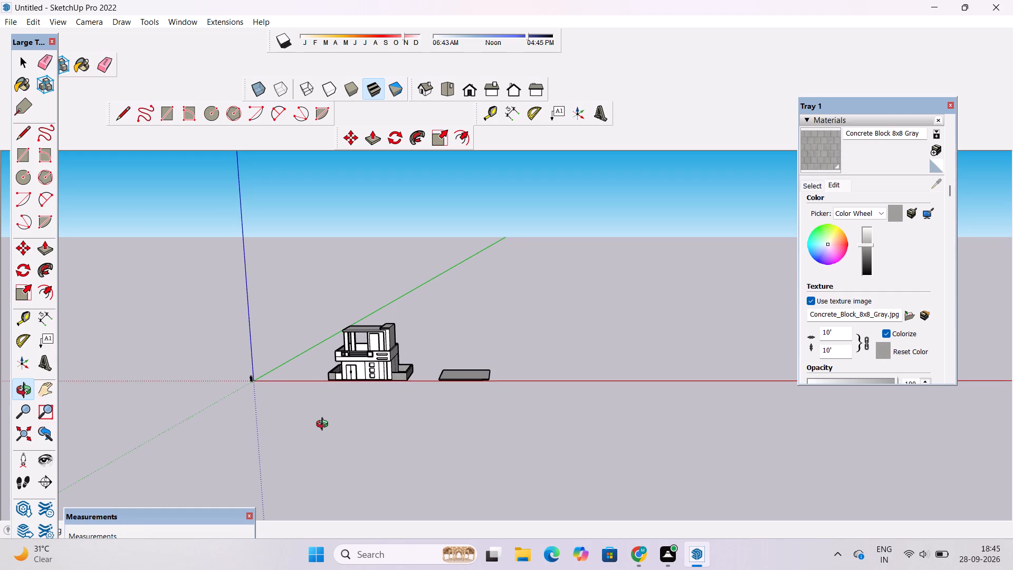
# Examine the unpainted ground-floor front of the house around the double door, three square windows and balcony band.
pyautogui.scroll(9, 368, 382)
pyautogui.moveTo(352, 367); pyautogui.dragTo(386, 375)
pyautogui.scroll(2, 386, 375)
pyautogui.keyDown('shift'); pyautogui.moveTo(386, 375); pyautogui.dragTo(383, 391); pyautogui.keyUp('shift')
pyautogui.scroll(2, 383, 392)
pyautogui.moveTo(382, 389); pyautogui.dragTo(384, 375)
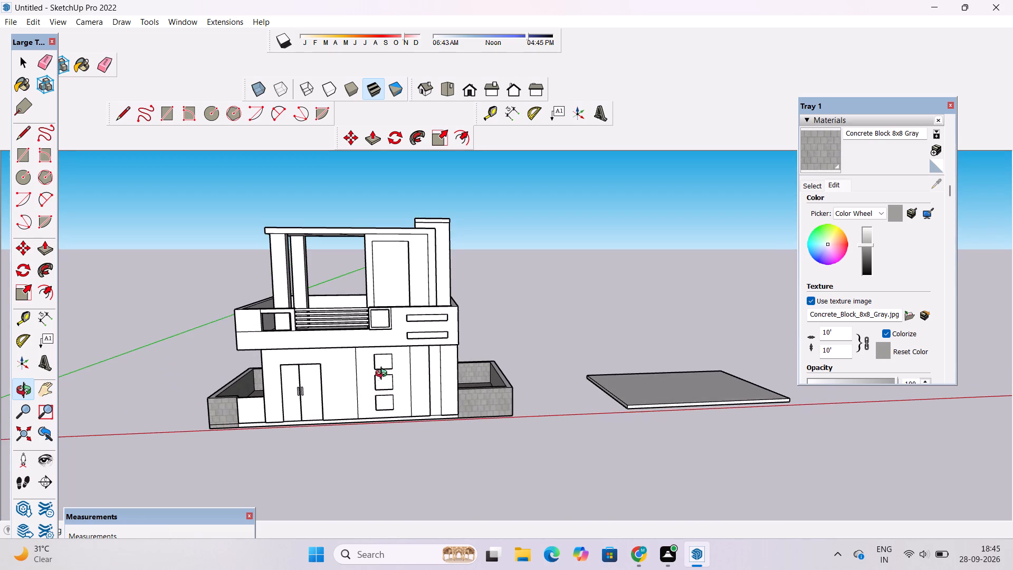
pyautogui.keyDown('shift'); pyautogui.moveTo(384, 375); pyautogui.dragTo(380, 388); pyautogui.keyUp('shift')
pyautogui.moveTo(380, 388); pyautogui.dragTo(384, 379)
pyautogui.scroll(9, 385, 376)
pyautogui.keyDown('shift'); pyautogui.moveTo(376, 398); pyautogui.dragTo(389, 317); pyautogui.keyUp('shift')
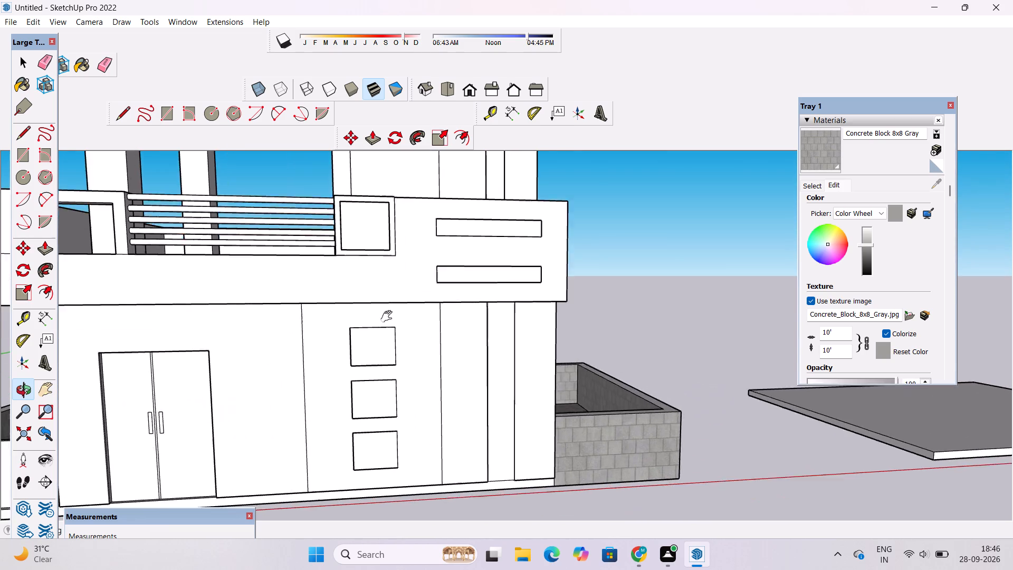
pyautogui.keyDown('shift'); pyautogui.moveTo(389, 317); pyautogui.dragTo(393, 312); pyautogui.keyUp('shift')
pyautogui.scroll(-7, 395, 311)
pyautogui.moveTo(409, 351); pyautogui.dragTo(406, 383)
# Look through the Brick, Cladding and Siding materials for a finish for the house front.
pyautogui.click(816, 188)
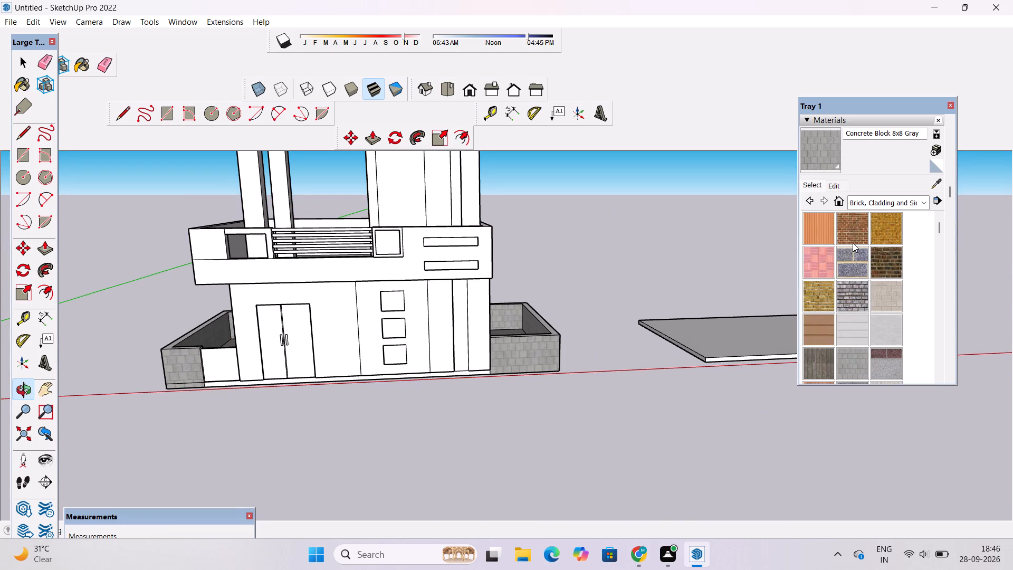
pyautogui.scroll(1, 852, 244)
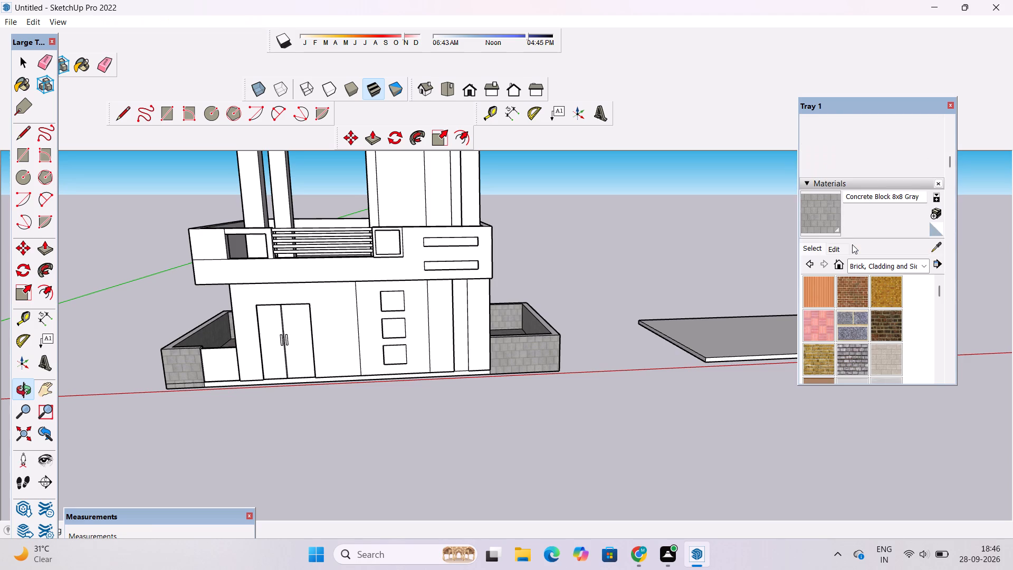
pyautogui.scroll(1, 852, 244)
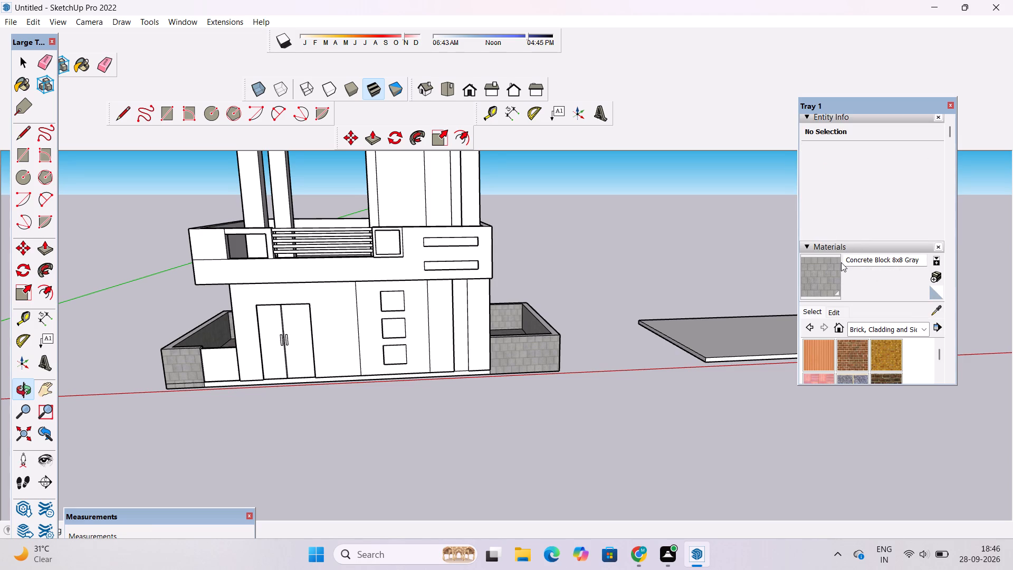
pyautogui.scroll(-1, 841, 262)
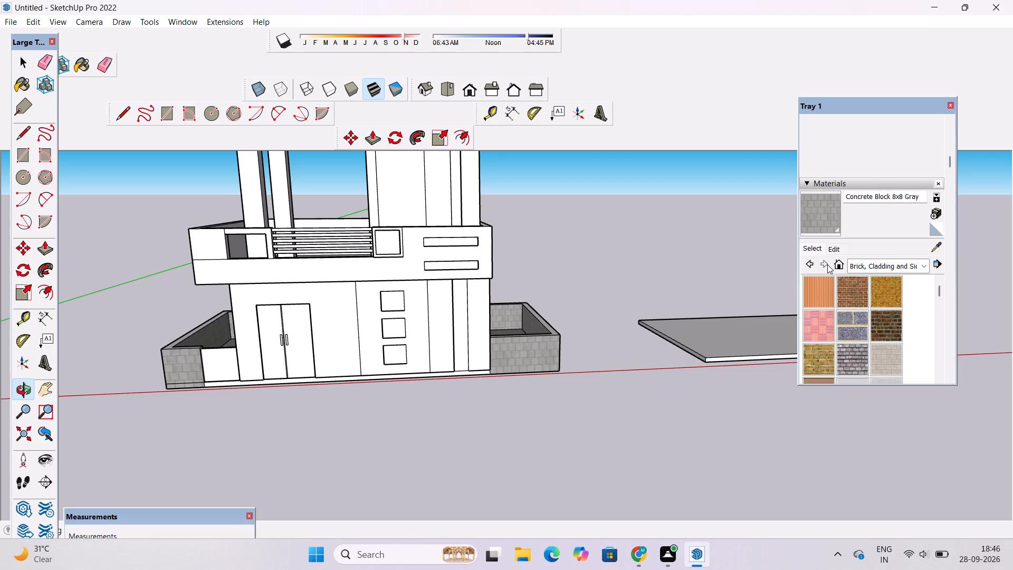
pyautogui.scroll(-4, 824, 264)
pyautogui.scroll(4, 821, 265)
pyautogui.scroll(-3, 821, 265)
pyautogui.scroll(3, 821, 265)
pyautogui.scroll(-4, 821, 265)
pyautogui.scroll(3, 821, 265)
pyautogui.scroll(-3, 821, 265)
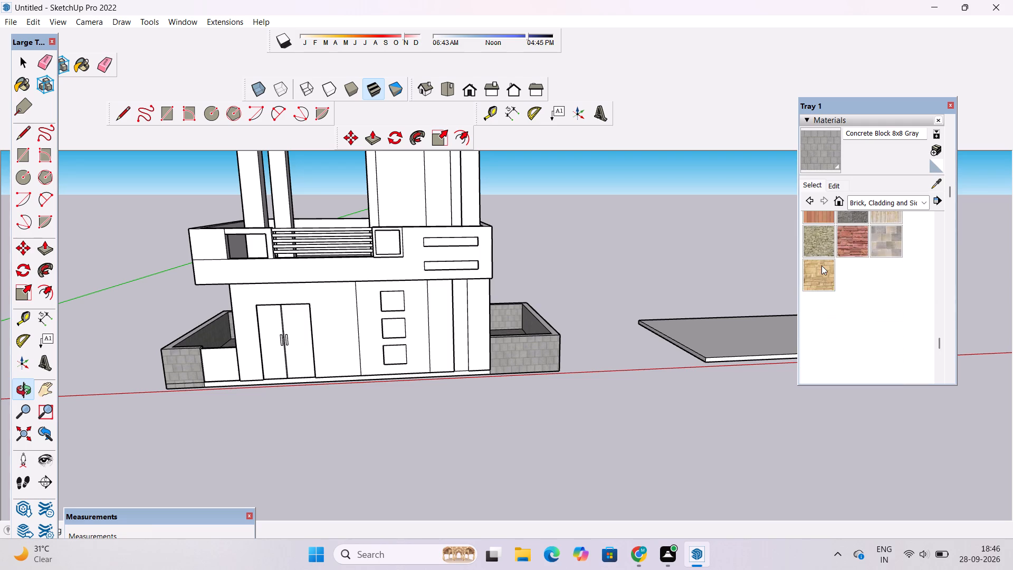
pyautogui.scroll(-9, 821, 265)
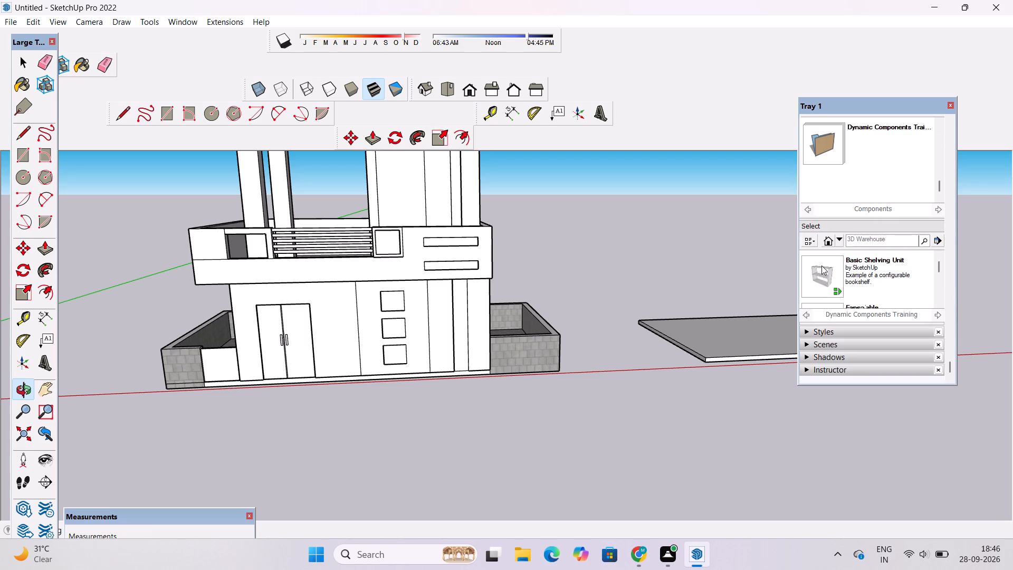
pyautogui.scroll(-1, 821, 265)
pyautogui.scroll(5, 848, 252)
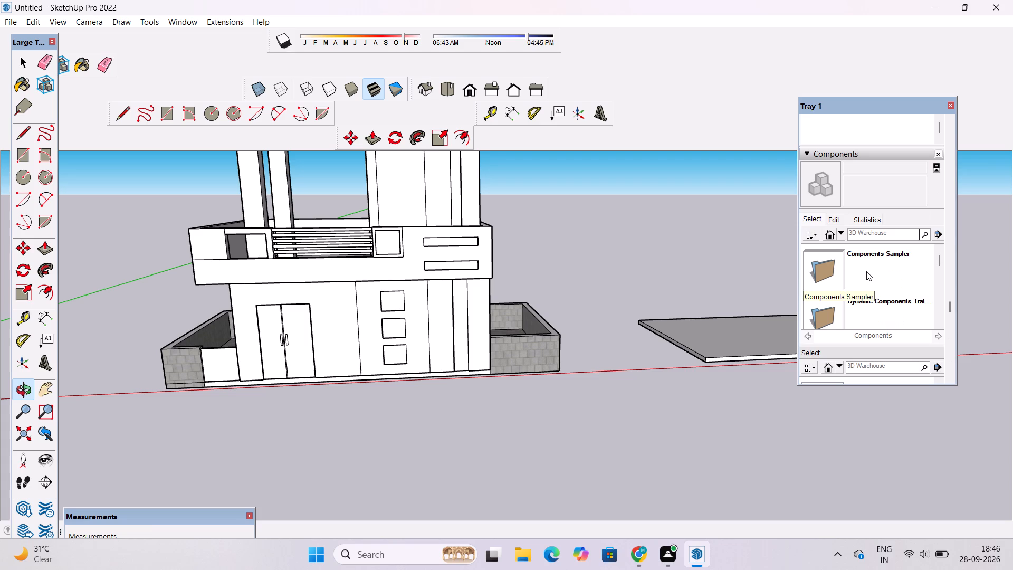
pyautogui.scroll(3, 910, 235)
pyautogui.scroll(4, 821, 226)
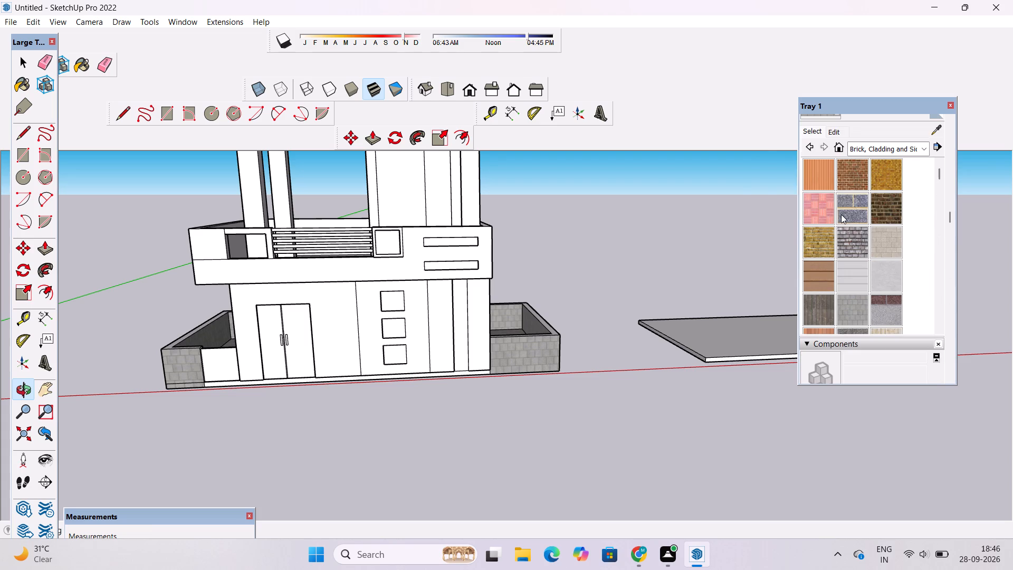
# Switch the material library to the Colors-Named collection and choose the 0021_DarkRed colour.
pyautogui.click(901, 147)
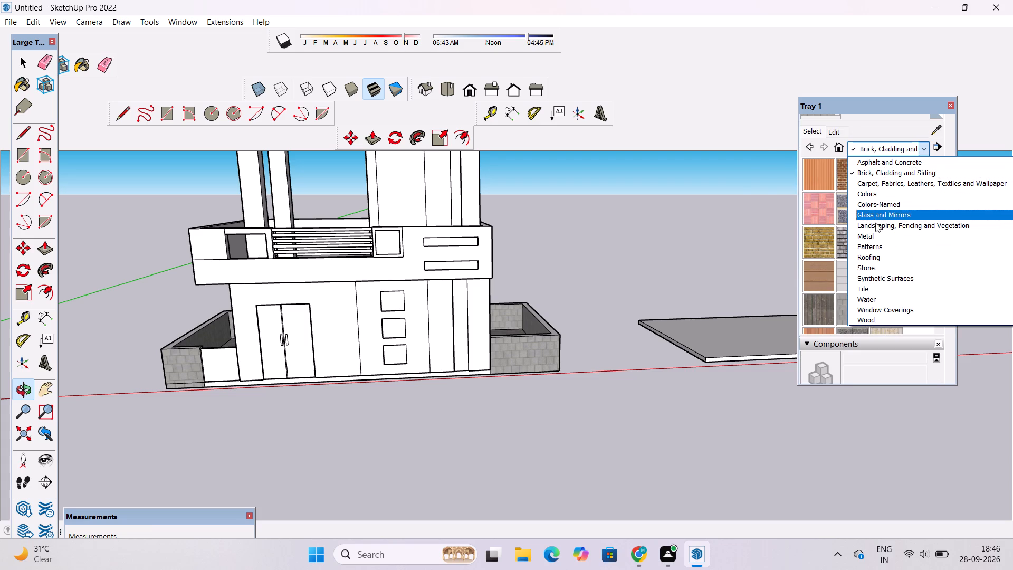
pyautogui.scroll(1, 877, 225)
pyautogui.click(879, 237)
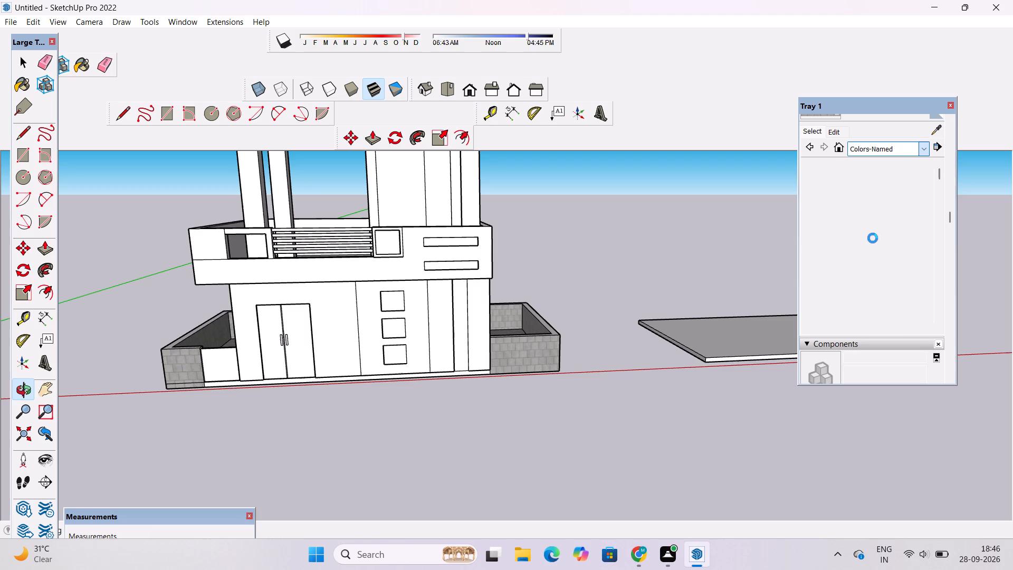
pyautogui.scroll(-3, 870, 239)
pyautogui.click(885, 182)
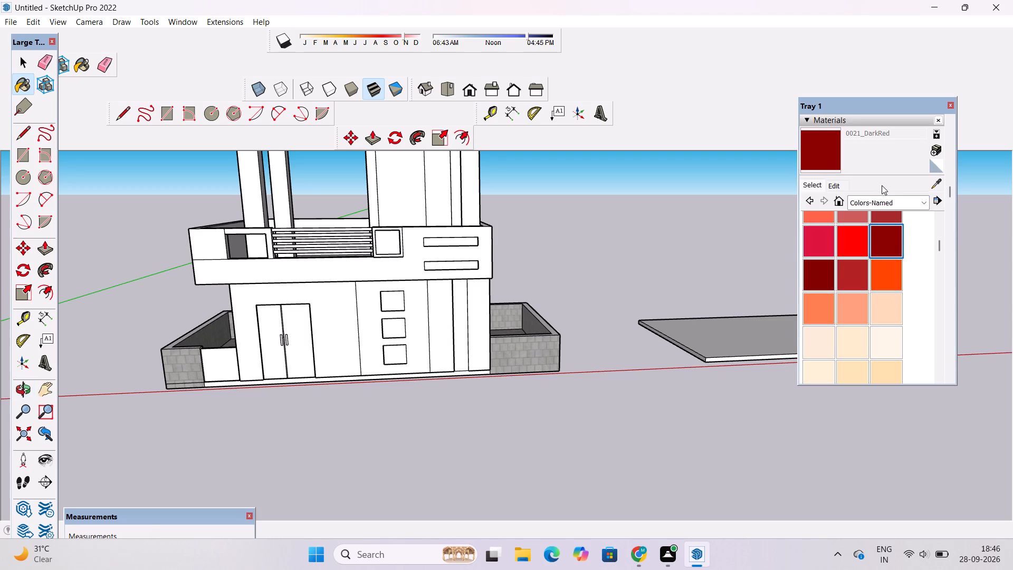
pyautogui.scroll(3, 875, 194)
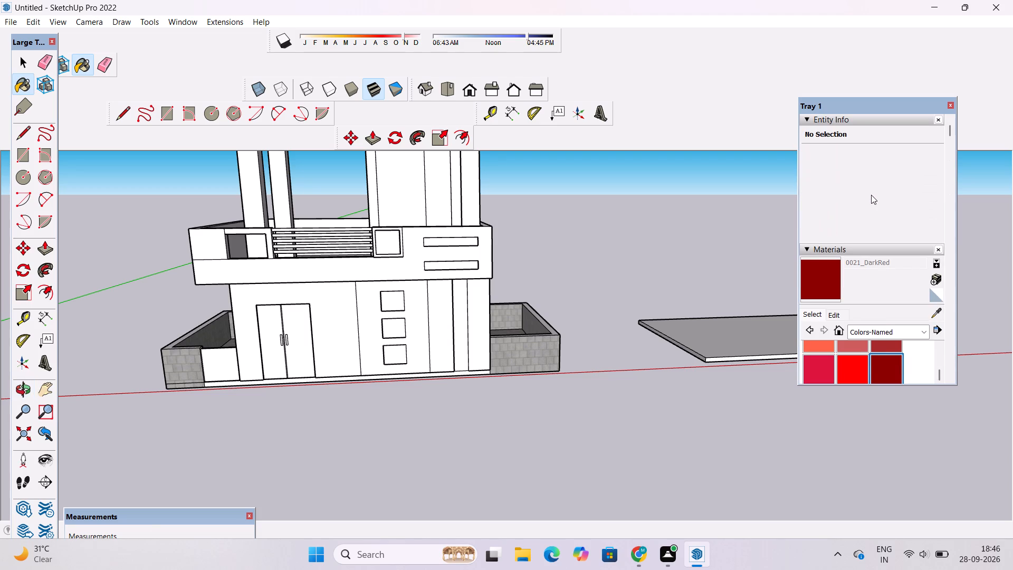
pyautogui.scroll(3, 871, 195)
pyautogui.click(885, 368)
pyautogui.scroll(3, 818, 198)
pyautogui.scroll(-7, 818, 198)
pyautogui.scroll(4, 842, 197)
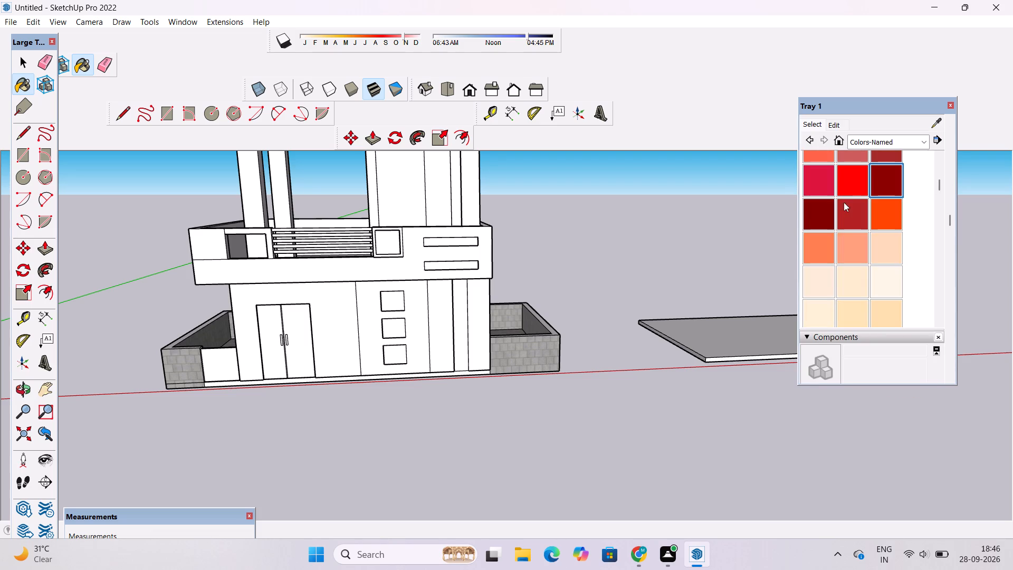
# Paint the upper-floor front wall surrounding the tall rectangular panel with 0022_Maroon.
pyautogui.press('o')
pyautogui.scroll(-6, 572, 378)
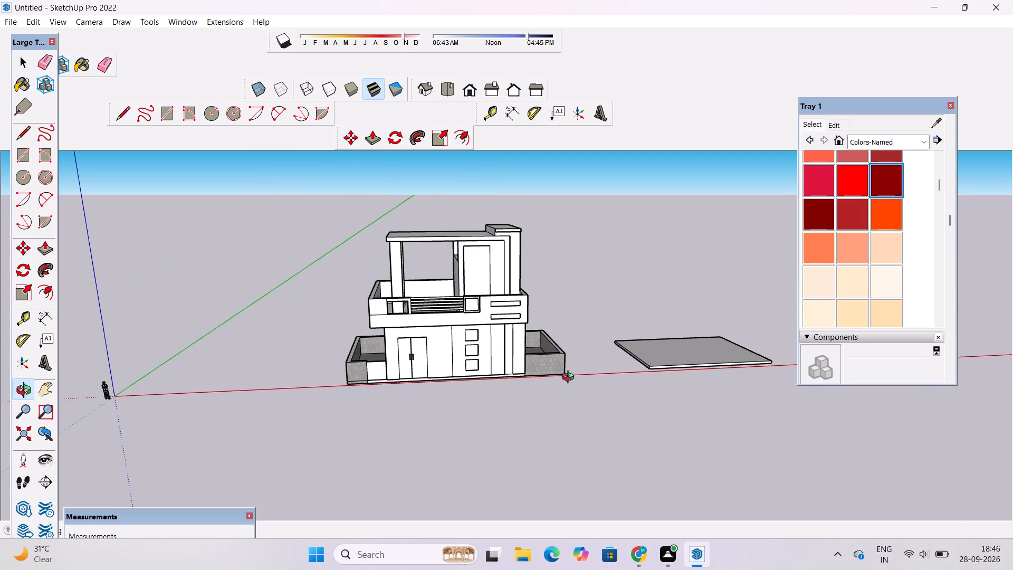
pyautogui.keyDown('shift'); pyautogui.moveTo(562, 379); pyautogui.dragTo(576, 470); pyautogui.keyUp('shift')
pyautogui.moveTo(514, 450); pyautogui.dragTo(498, 411)
pyautogui.scroll(2, 494, 411)
pyautogui.keyDown('shift'); pyautogui.moveTo(494, 413); pyautogui.dragTo(485, 389); pyautogui.keyUp('shift')
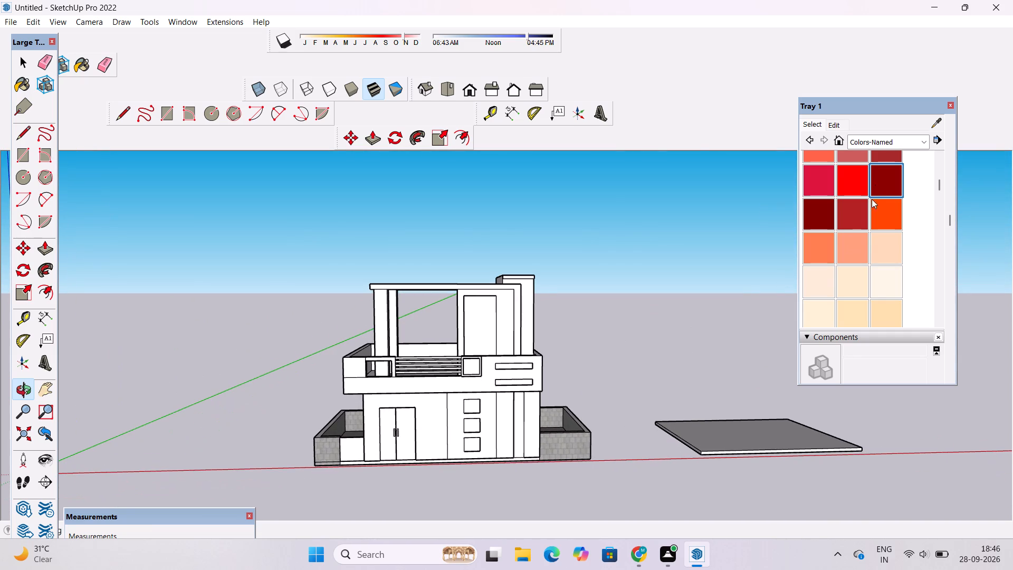
pyautogui.click(880, 175)
pyautogui.scroll(4, 876, 183)
pyautogui.scroll(-2, 852, 207)
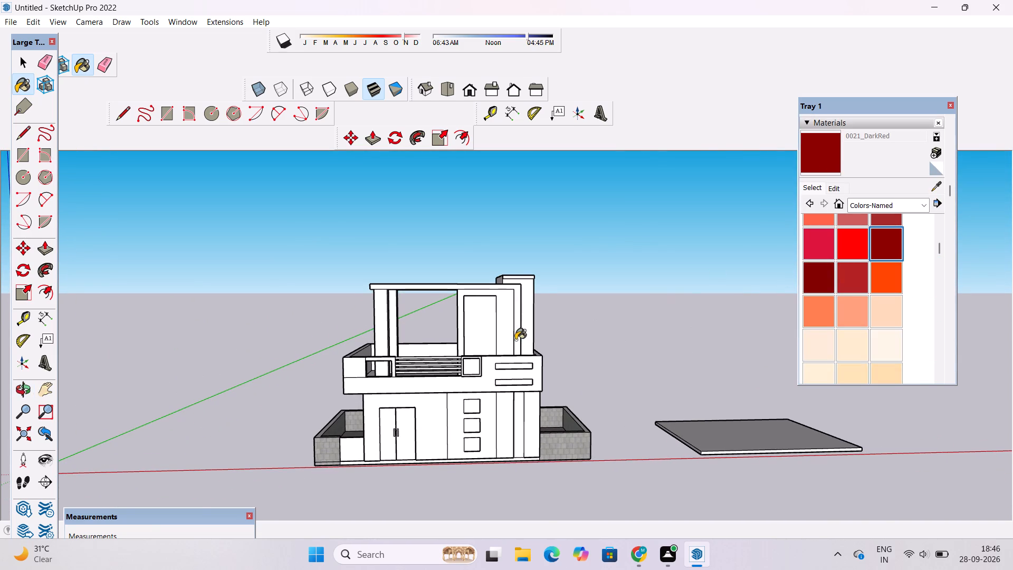
pyautogui.scroll(4, 515, 340)
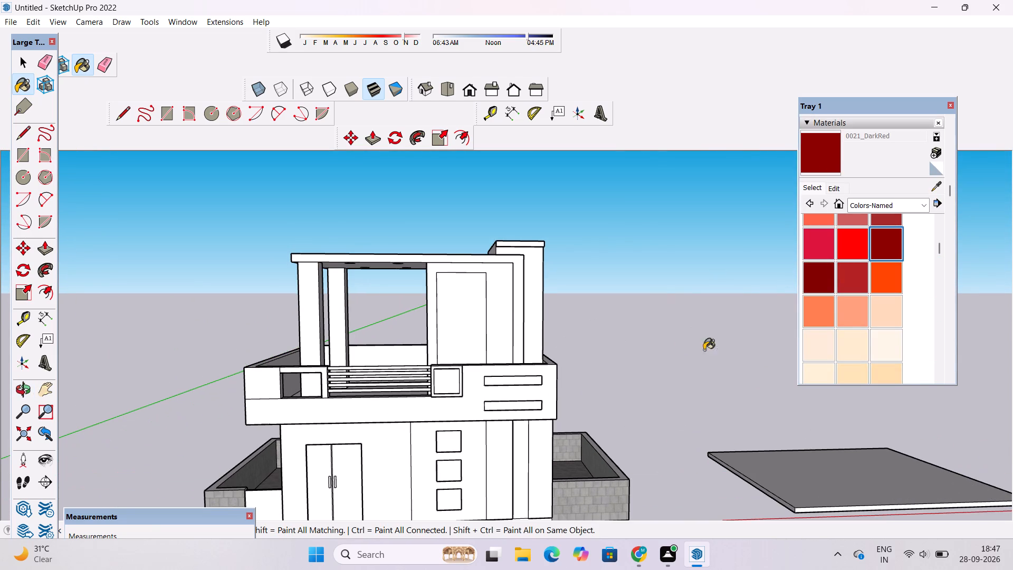
pyautogui.click(816, 276)
pyautogui.scroll(4, 461, 321)
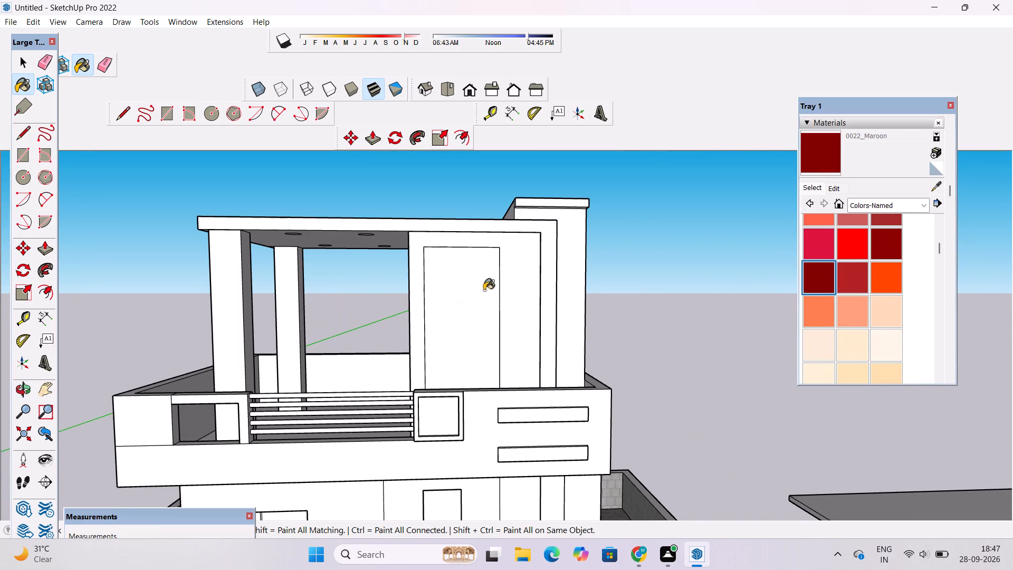
pyautogui.click(521, 259)
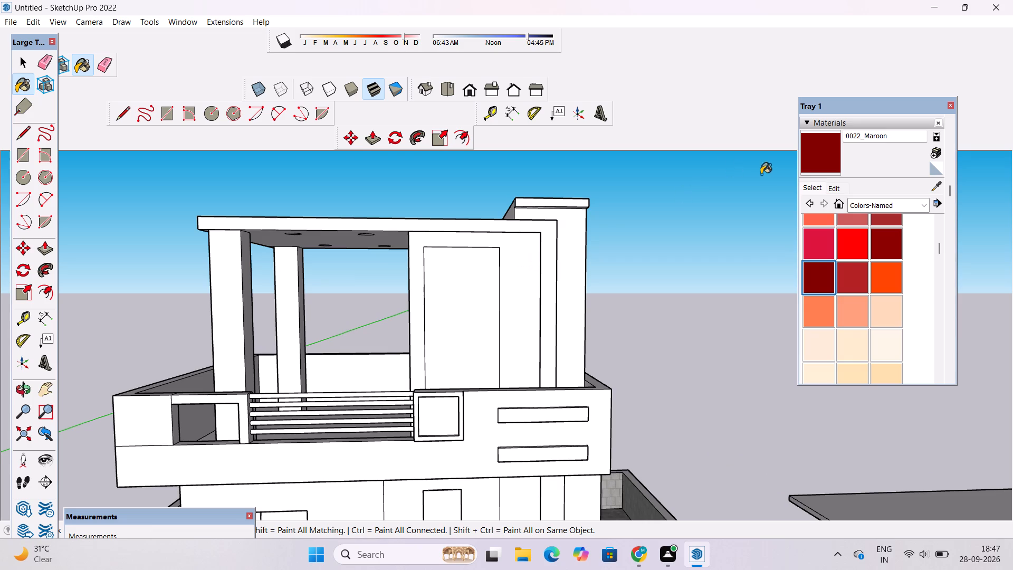
# Edit the 0022_Maroon material to a darker shade of the same red.
pyautogui.click(833, 189)
pyautogui.click(869, 263)
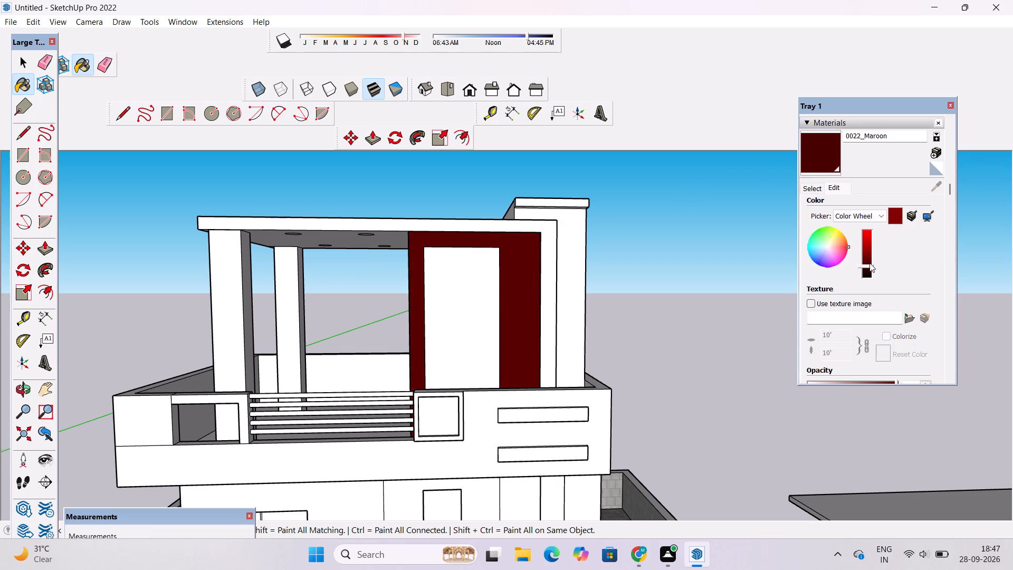
# Paint the ground-floor wall section around the three square windows with the darkened 0022_Maroon.
pyautogui.scroll(-6, 452, 259)
pyautogui.scroll(-4, 371, 270)
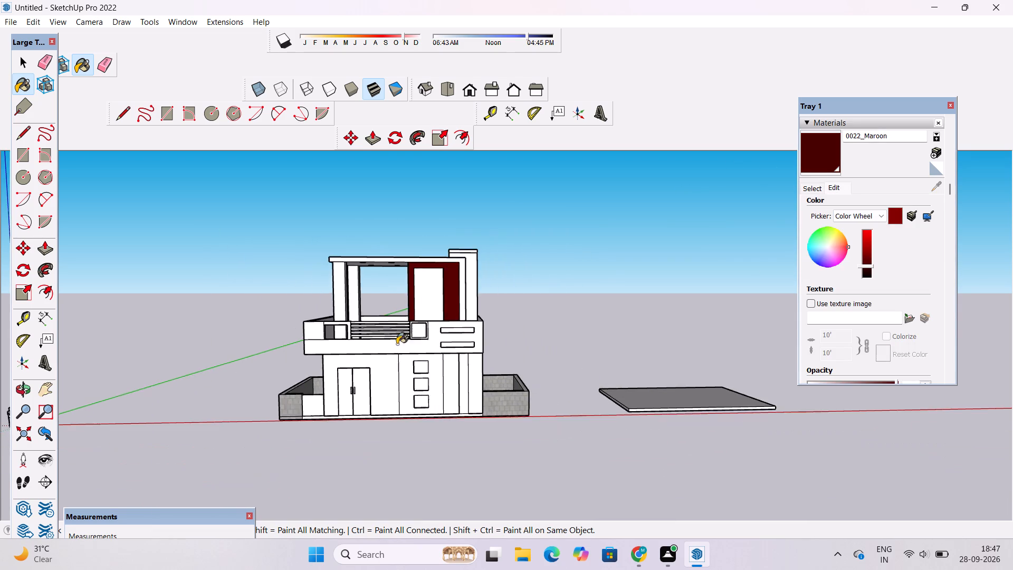
pyautogui.scroll(10, 418, 403)
pyautogui.click(453, 353)
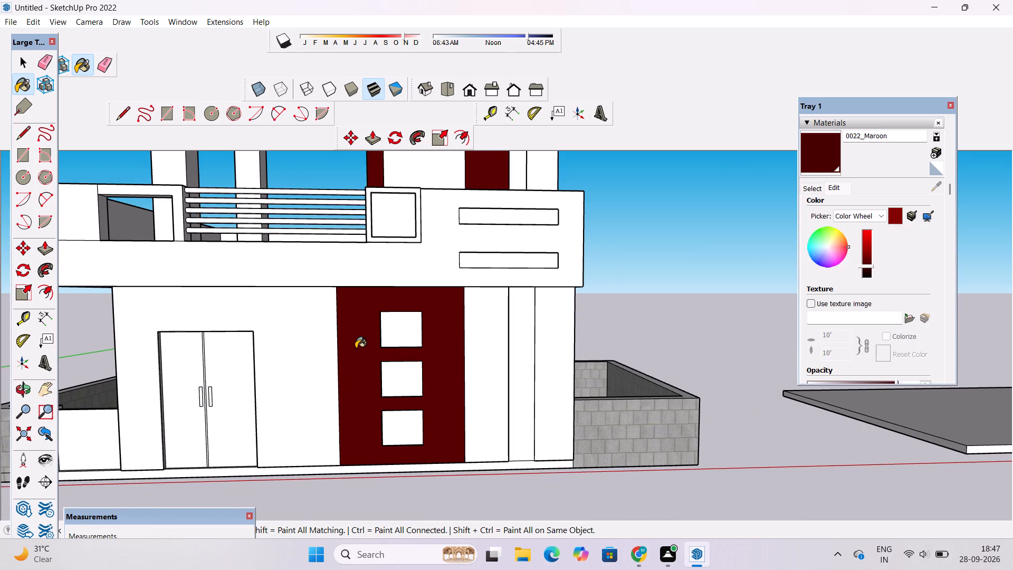
# Paint both leaves of the ground-floor double door with the darkened 0022_Maroon.
pyautogui.scroll(-1, 358, 345)
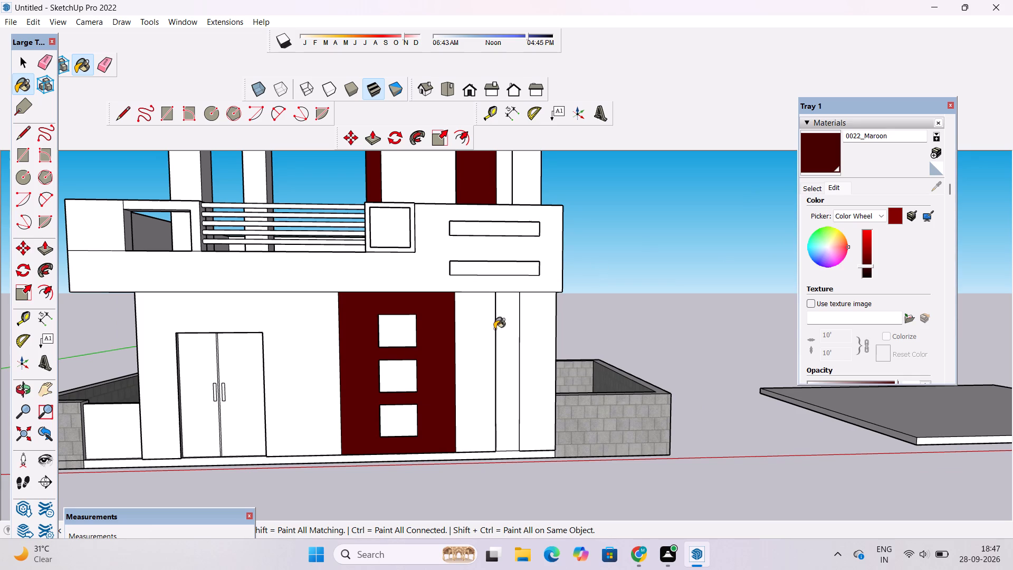
pyautogui.scroll(-9, 454, 349)
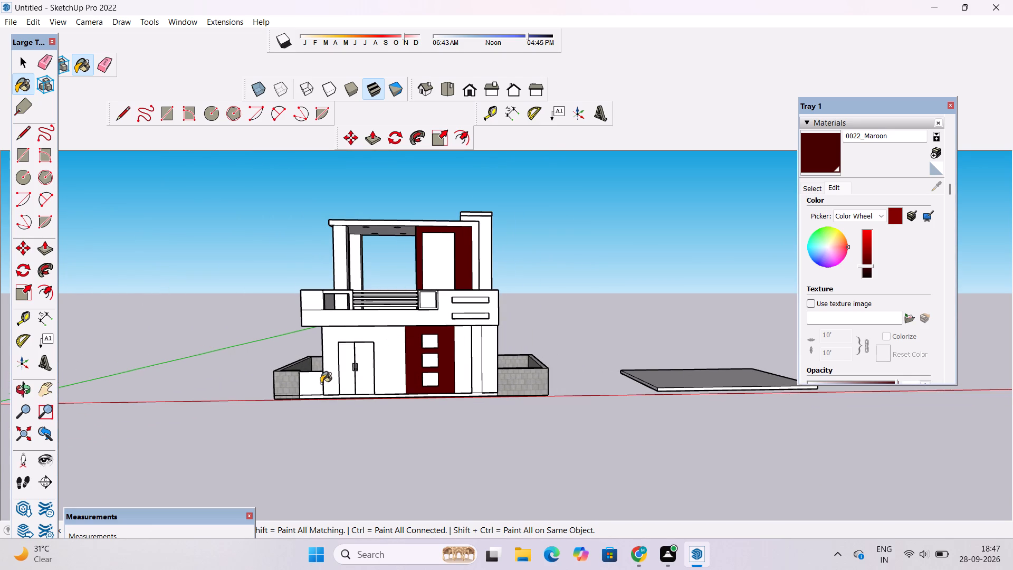
pyautogui.scroll(9, 321, 383)
pyautogui.click(384, 332)
pyautogui.click(413, 319)
# Examine the maroon door and wall sections on the house front, close up, from a distance and from above.
pyautogui.scroll(-3, 366, 340)
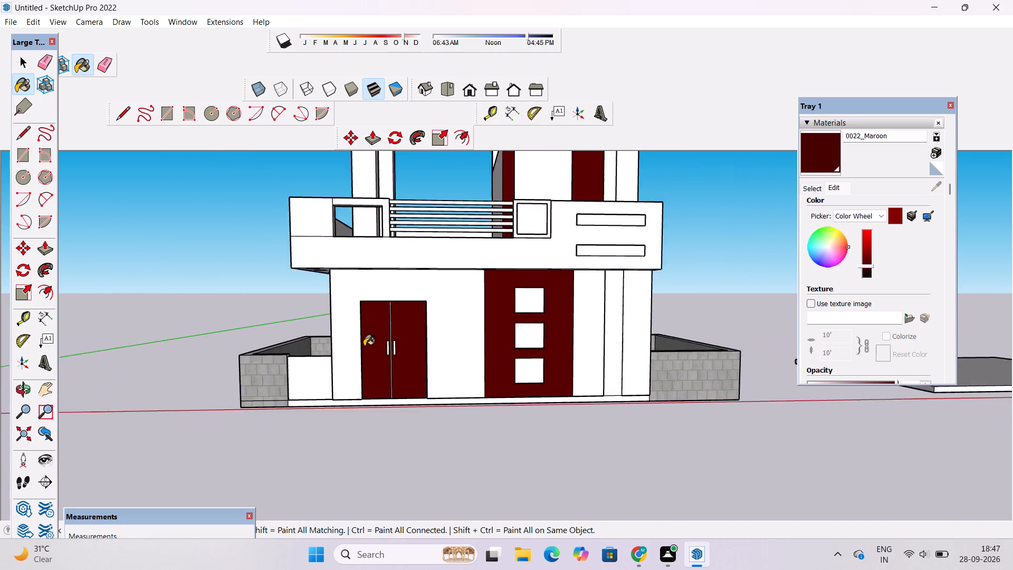
pyautogui.scroll(-3, 364, 346)
pyautogui.scroll(6, 364, 346)
pyautogui.scroll(-4, 362, 349)
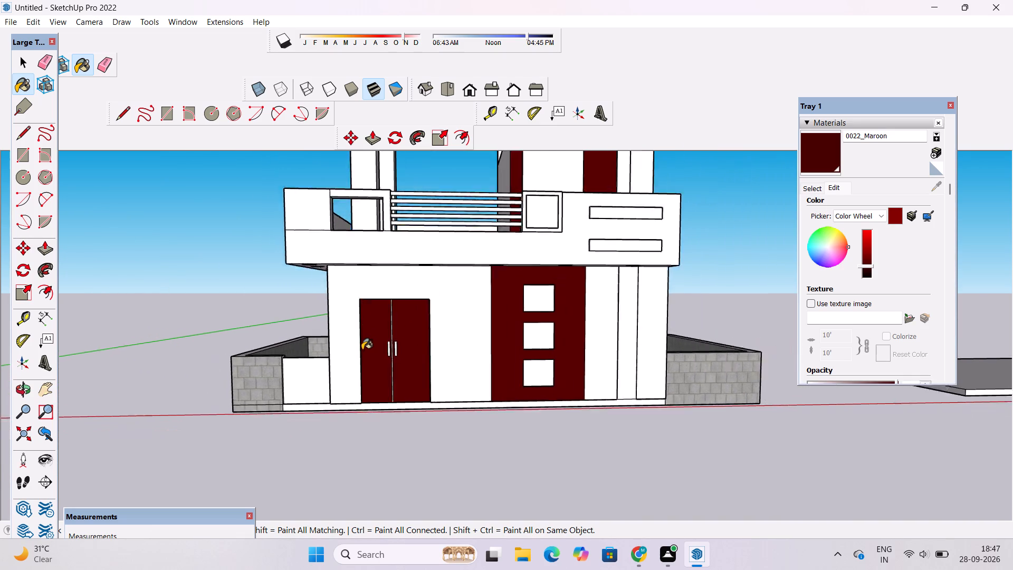
pyautogui.scroll(-8, 362, 350)
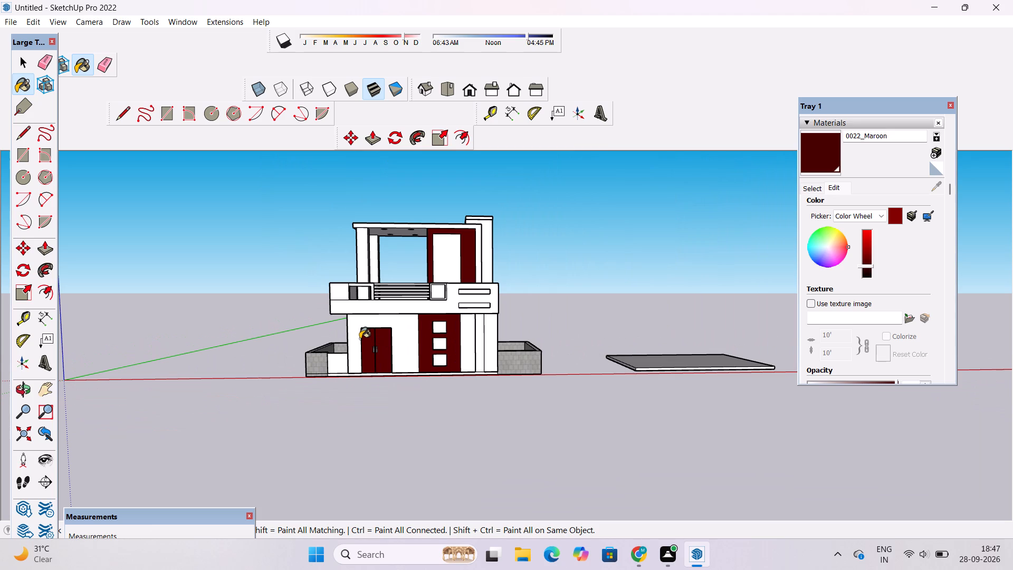
pyautogui.scroll(1, 360, 339)
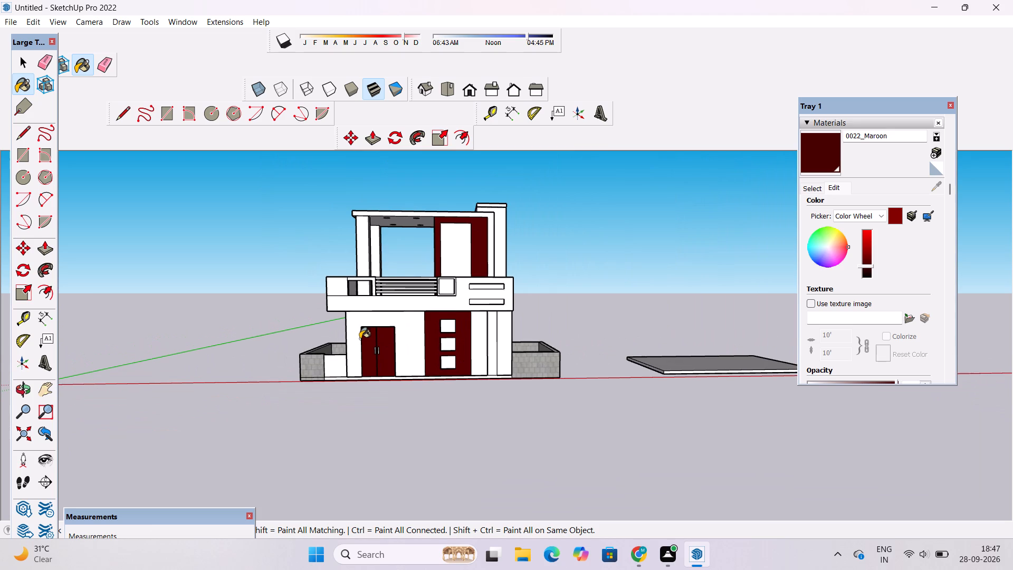
pyautogui.scroll(-4, 360, 339)
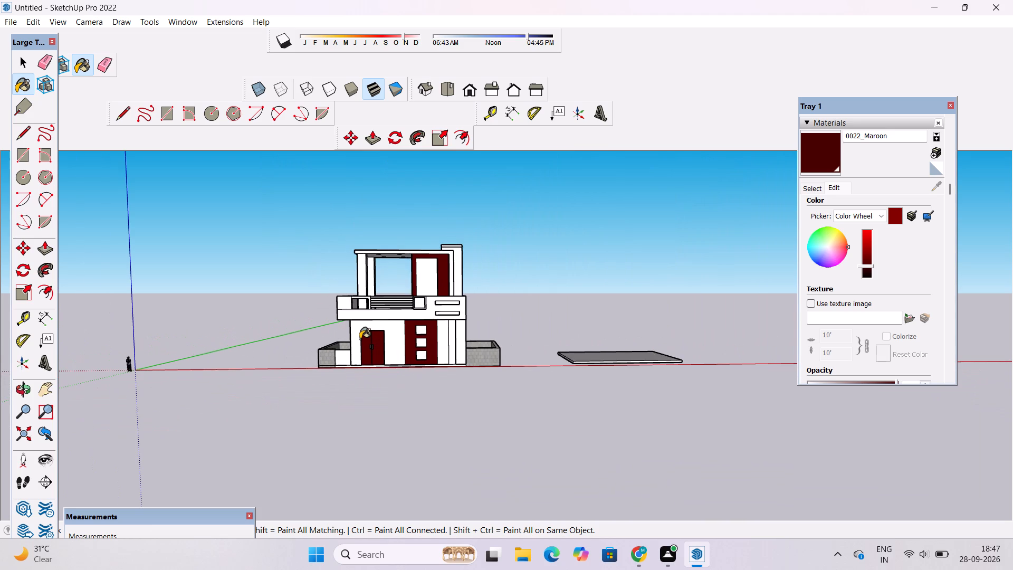
pyautogui.press('o')
pyautogui.moveTo(470, 312); pyautogui.dragTo(438, 388)
pyautogui.scroll(3, 369, 362)
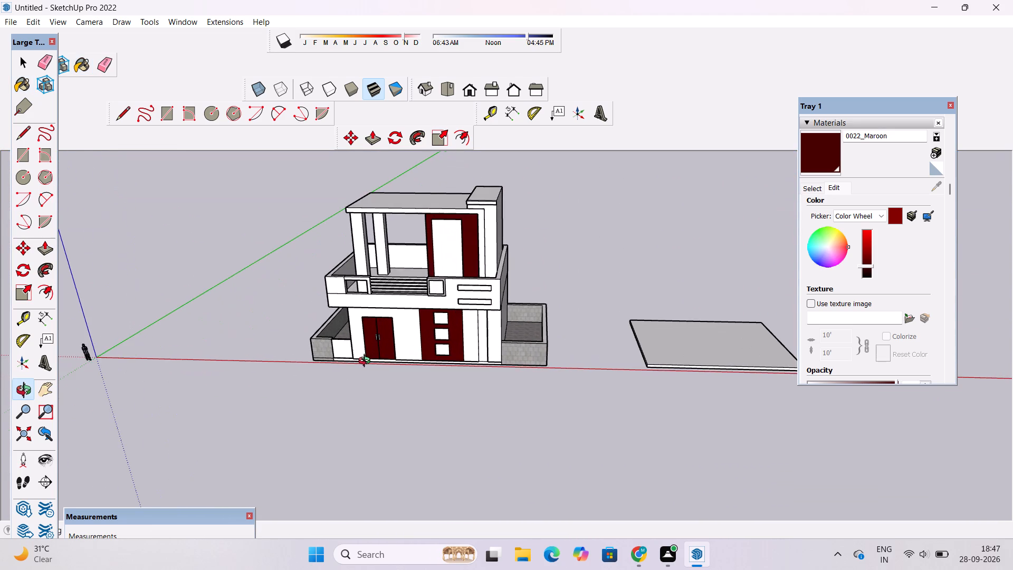
pyautogui.keyDown('shift'); pyautogui.moveTo(367, 366); pyautogui.dragTo(427, 370); pyautogui.keyUp('shift')
pyautogui.moveTo(459, 351); pyautogui.dragTo(459, 350)
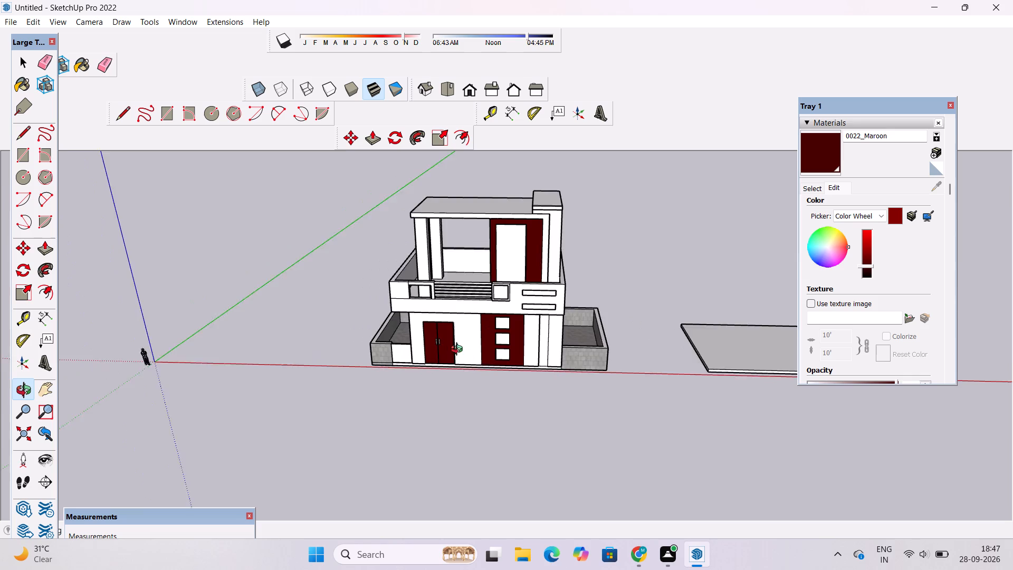
pyautogui.moveTo(459, 350); pyautogui.dragTo(474, 296)
pyautogui.keyDown('shift'); pyautogui.moveTo(472, 316); pyautogui.dragTo(429, 357); pyautogui.keyUp('shift')
# Paint the front, back and top of the low wall between the block boundary wall and the house with 0022_Maroon.
pyautogui.click(823, 156)
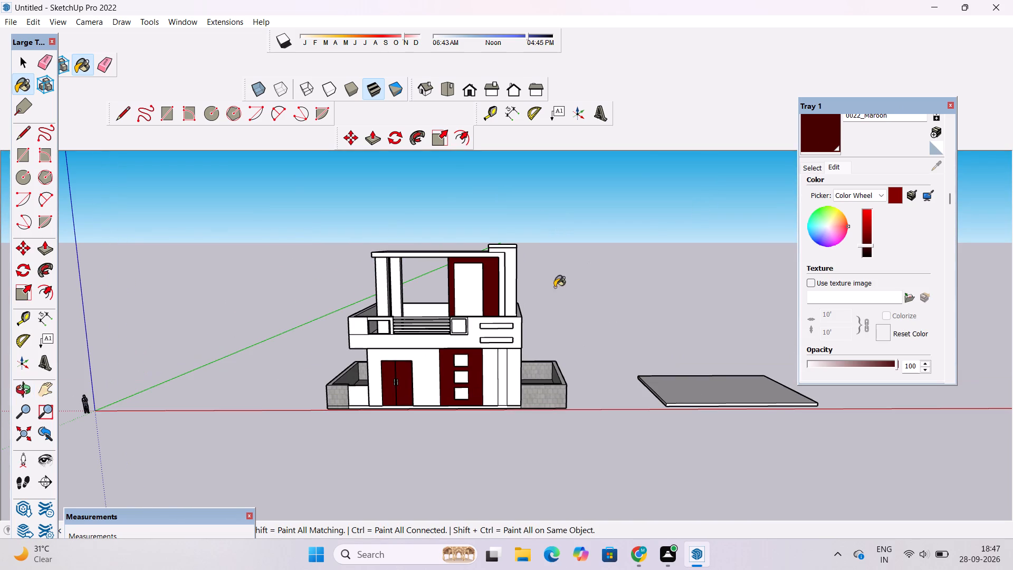
pyautogui.scroll(2, 350, 419)
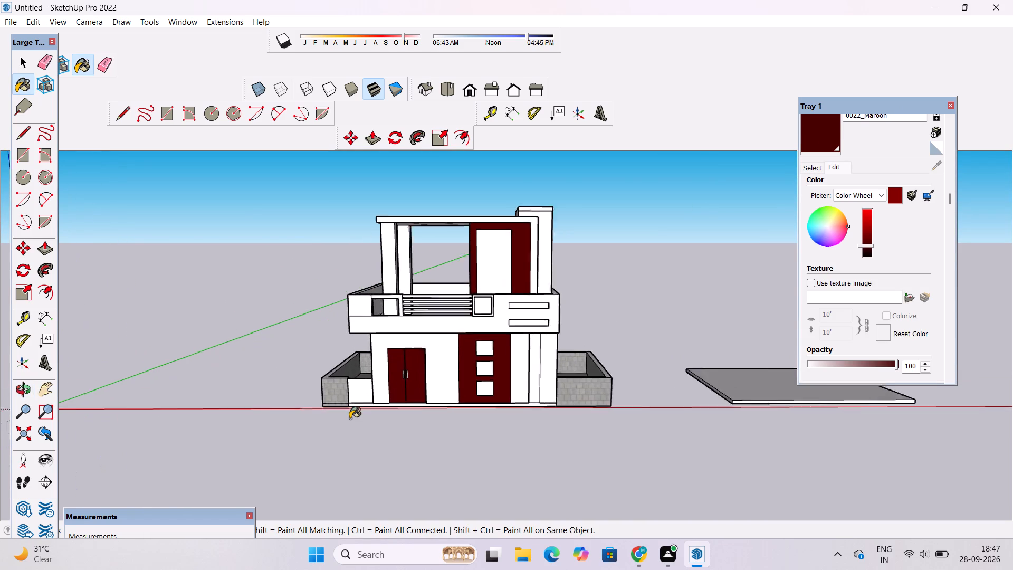
pyautogui.scroll(6, 350, 419)
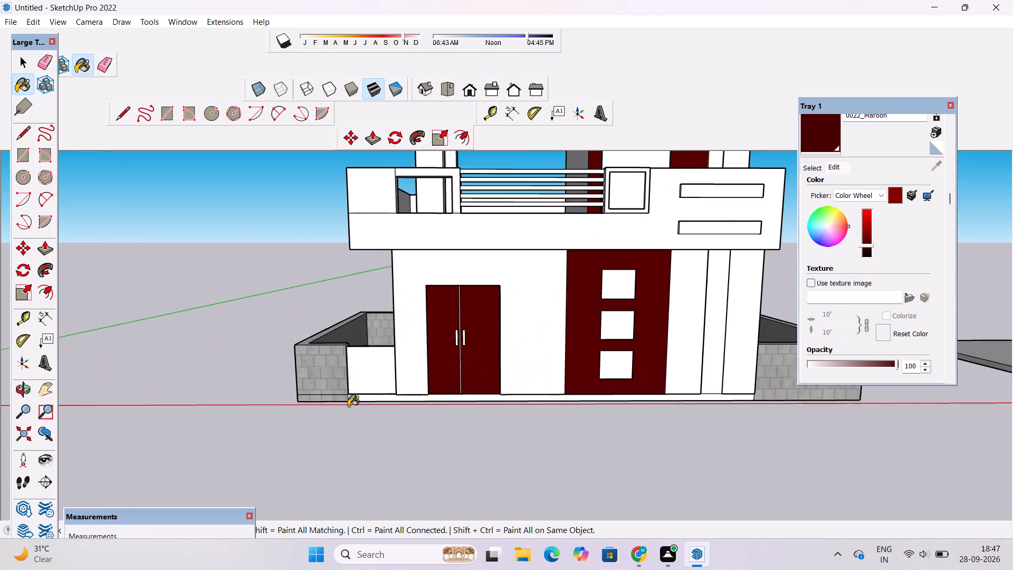
pyautogui.scroll(6, 348, 406)
pyautogui.click(387, 360)
pyautogui.press('o')
pyautogui.moveTo(360, 348); pyautogui.dragTo(796, 476)
pyautogui.click(809, 124)
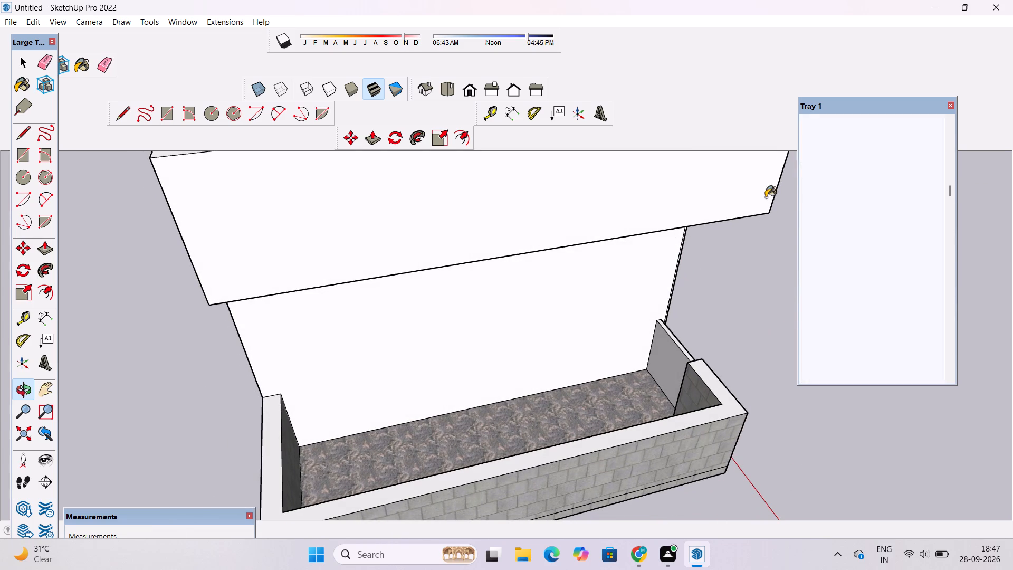
pyautogui.scroll(4, 683, 326)
pyautogui.click(658, 380)
pyautogui.click(674, 353)
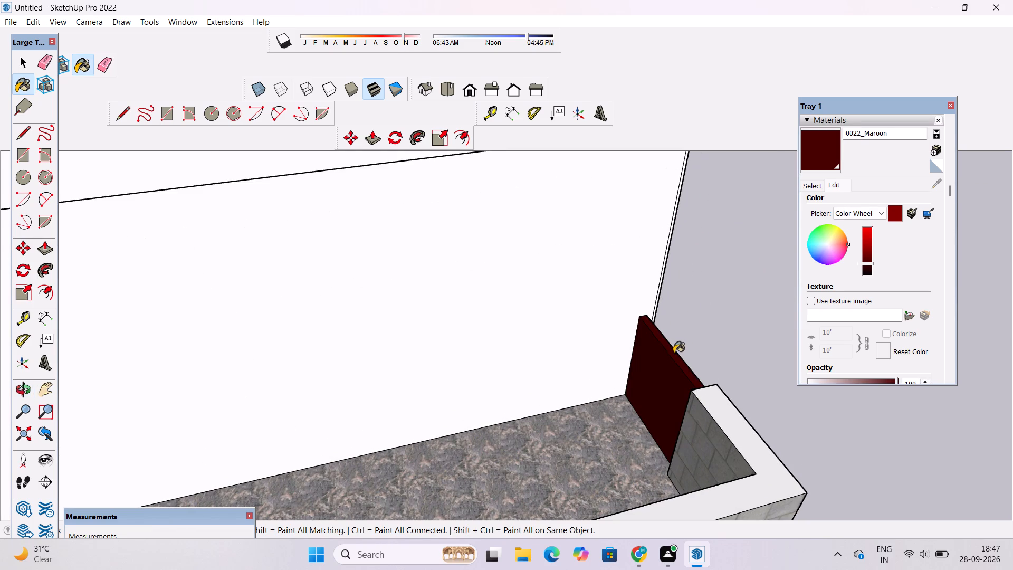
# Examine the maroon low wall together with the double door and window section from several angles along the house front.
pyautogui.press('o')
pyautogui.moveTo(713, 353); pyautogui.dragTo(421, 328)
pyautogui.moveTo(479, 436); pyautogui.dragTo(421, 397)
pyautogui.scroll(-4, 417, 392)
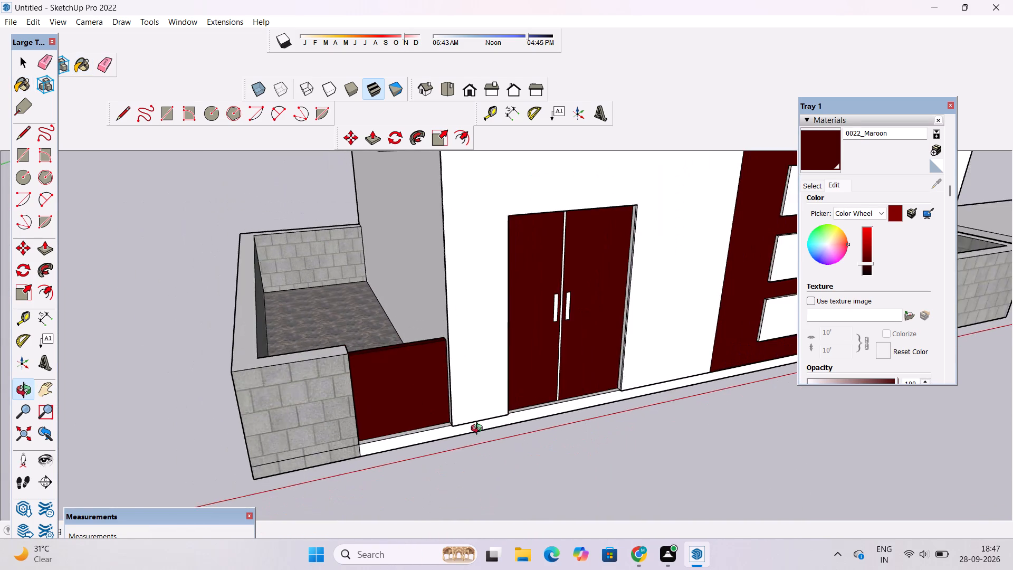
pyautogui.moveTo(479, 430); pyautogui.dragTo(462, 400)
pyautogui.keyDown('shift'); pyautogui.moveTo(462, 400); pyautogui.dragTo(432, 377); pyautogui.keyUp('shift')
pyautogui.moveTo(451, 384); pyautogui.dragTo(438, 358)
pyautogui.keyDown('shift'); pyautogui.moveTo(435, 346); pyautogui.dragTo(384, 353); pyautogui.keyUp('shift')
pyautogui.keyDown('shift'); pyautogui.moveTo(367, 383); pyautogui.dragTo(365, 383); pyautogui.keyUp('shift')
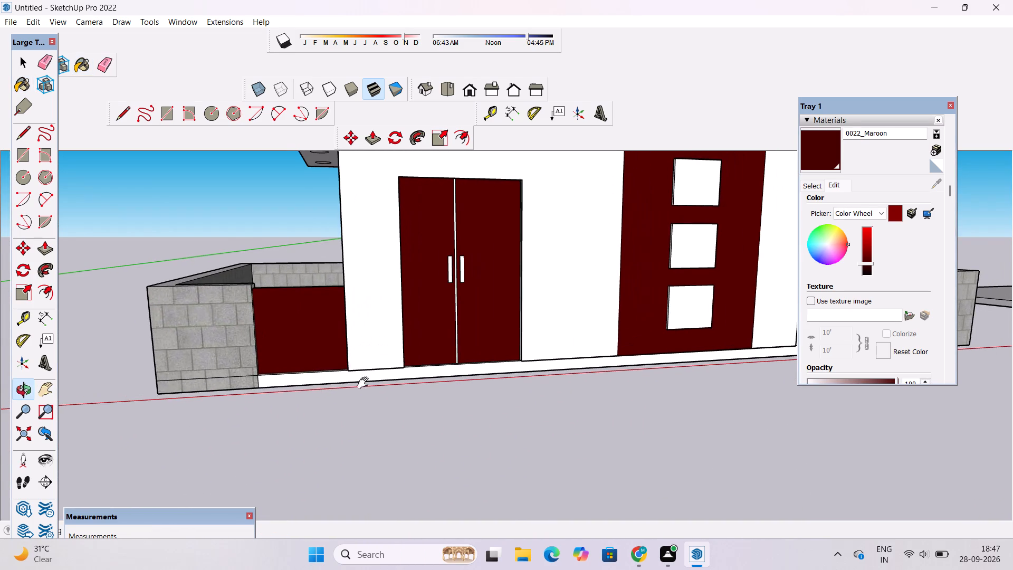
pyautogui.keyDown('shift'); pyautogui.moveTo(365, 383); pyautogui.dragTo(343, 389); pyautogui.keyUp('shift')
pyautogui.scroll(1, 336, 393)
pyautogui.moveTo(336, 397); pyautogui.dragTo(335, 382)
pyautogui.scroll(3, 334, 370)
pyautogui.keyDown('shift'); pyautogui.moveTo(334, 370); pyautogui.dragTo(311, 372); pyautogui.keyUp('shift')
pyautogui.keyDown('shift'); pyautogui.scroll(-6, 304, 367); pyautogui.keyUp('shift')
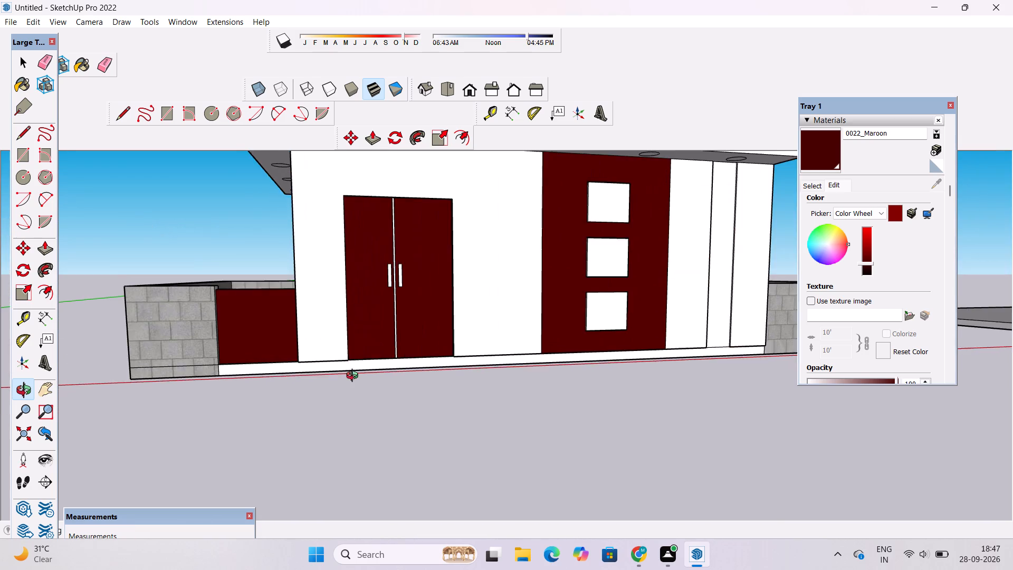
pyautogui.moveTo(355, 377); pyautogui.dragTo(322, 391)
pyautogui.keyDown('shift'); pyautogui.moveTo(322, 386); pyautogui.dragTo(297, 384); pyautogui.keyUp('shift')
pyautogui.keyDown('shift'); pyautogui.scroll(-6, 365, 353); pyautogui.keyUp('shift')
pyautogui.moveTo(381, 385); pyautogui.dragTo(381, 351)
pyautogui.keyDown('shift'); pyautogui.moveTo(381, 350); pyautogui.dragTo(383, 360); pyautogui.keyUp('shift')
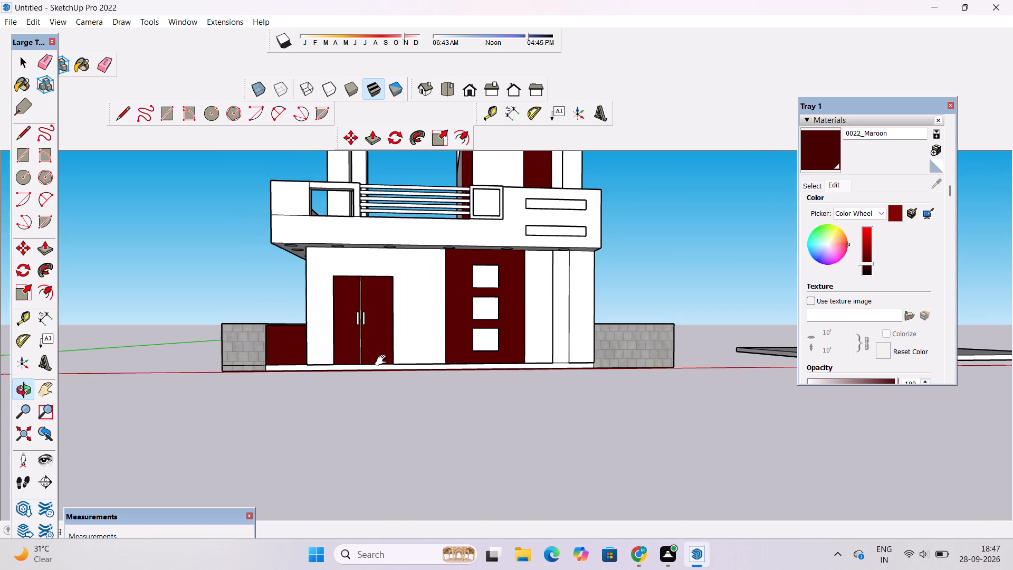
# Browse the material collections and open the Wood collection.
pyautogui.click(849, 214)
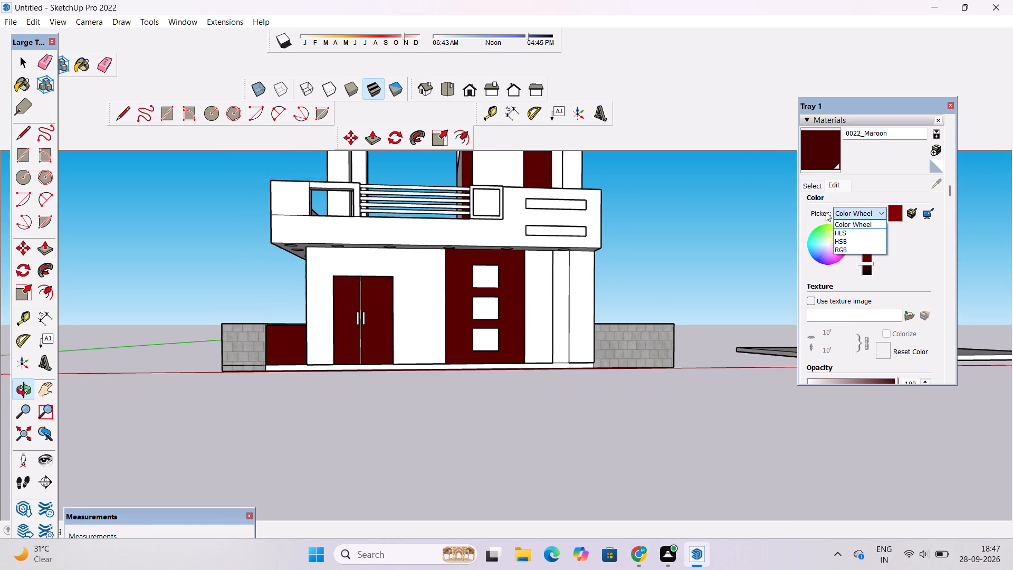
pyautogui.click(806, 183)
pyautogui.click(811, 183)
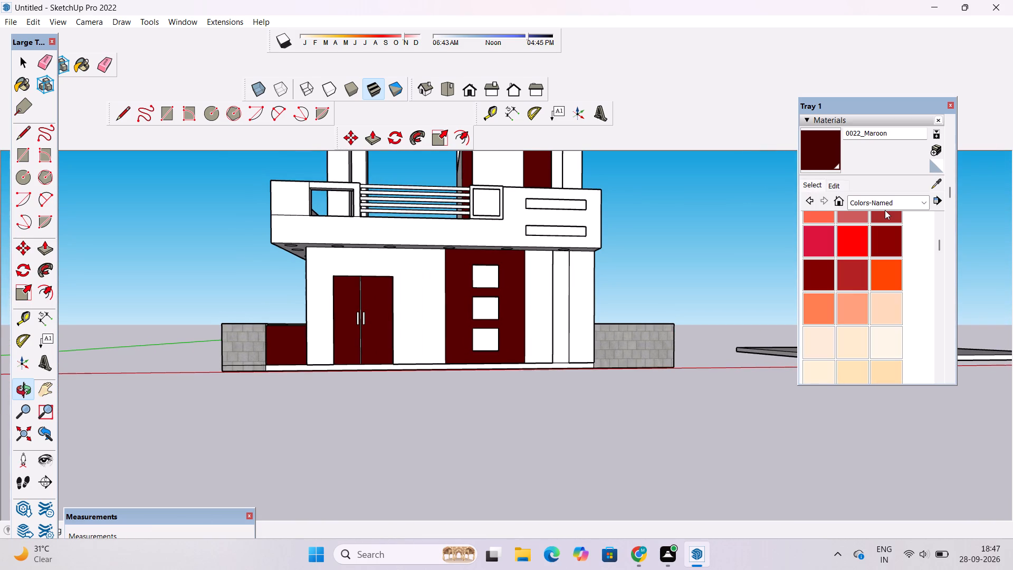
pyautogui.click(904, 204)
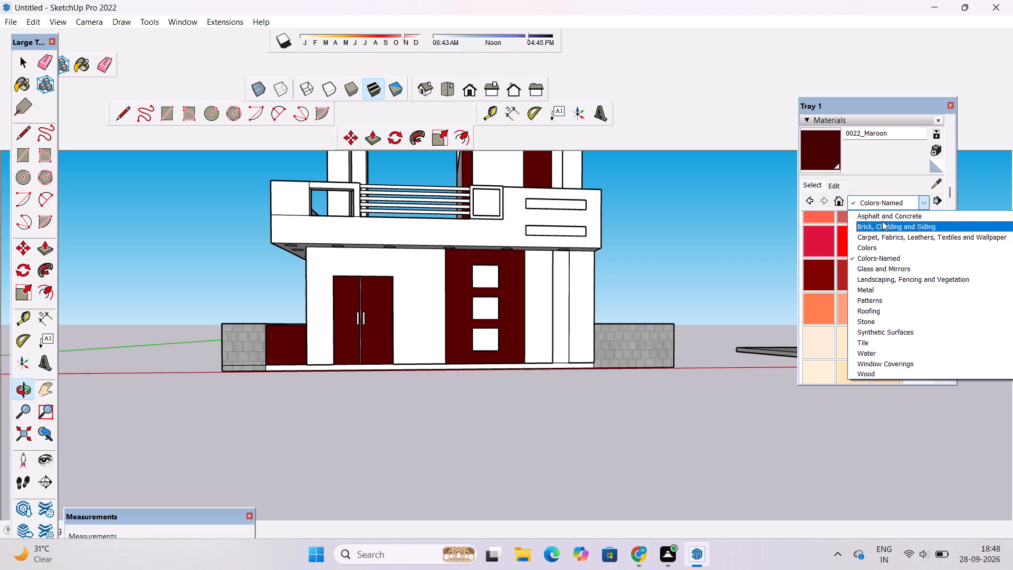
pyautogui.scroll(2, 864, 242)
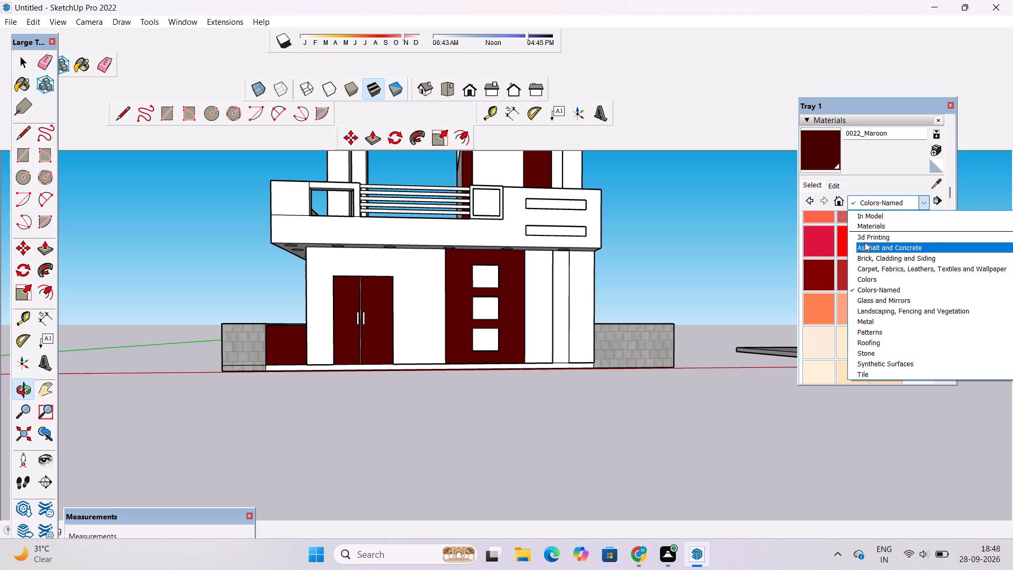
pyautogui.scroll(-2, 865, 242)
pyautogui.scroll(2, 865, 242)
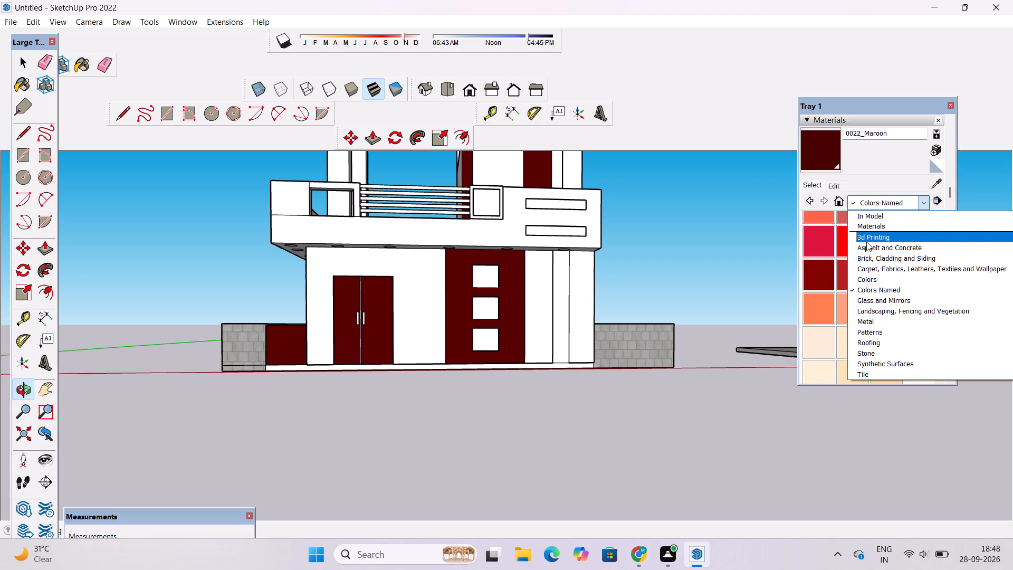
pyautogui.scroll(-1, 866, 242)
pyautogui.scroll(2, 866, 242)
pyautogui.scroll(-3, 868, 242)
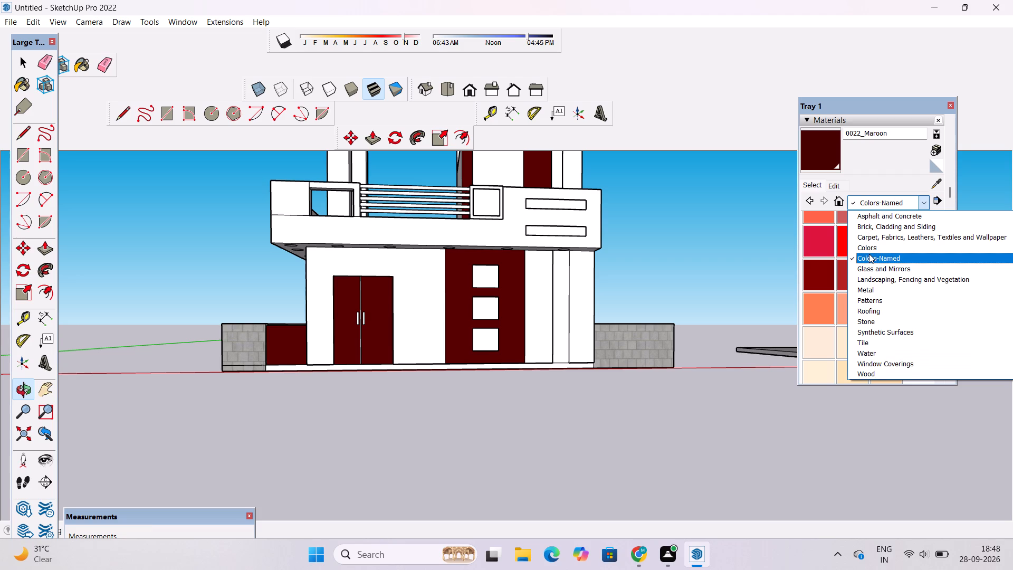
pyautogui.scroll(2, 869, 254)
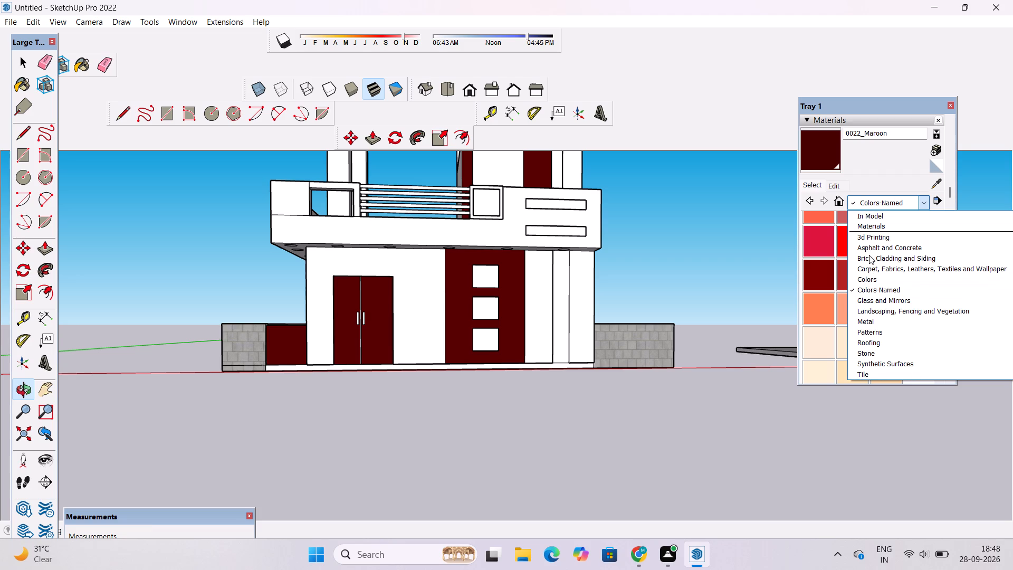
pyautogui.scroll(-1, 869, 256)
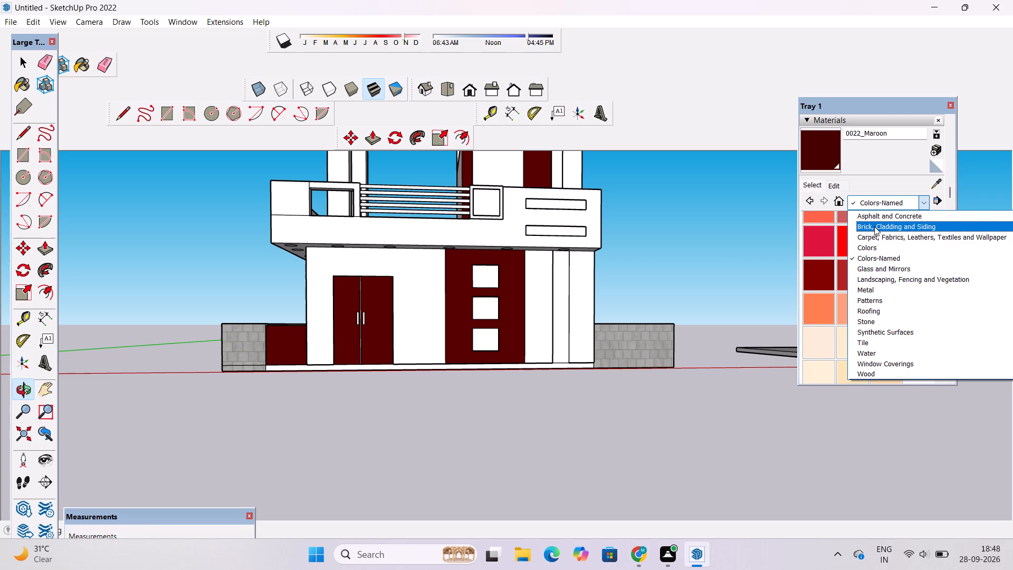
pyautogui.click(871, 372)
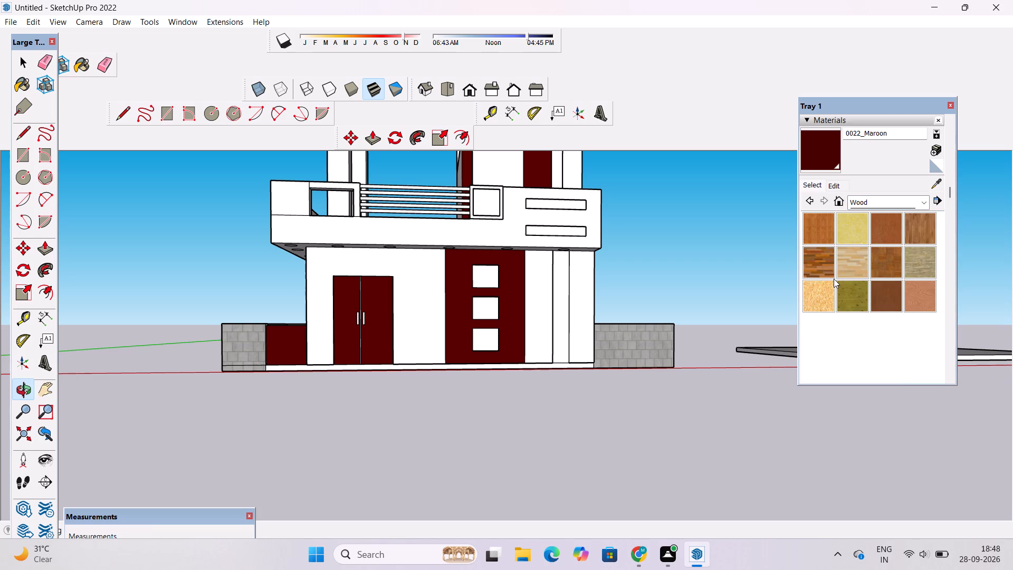
# Paint the ground-floor front wall around the double door with Cladding Siding Tan from the Brick, Cladding and Siding collection.
pyautogui.click(893, 204)
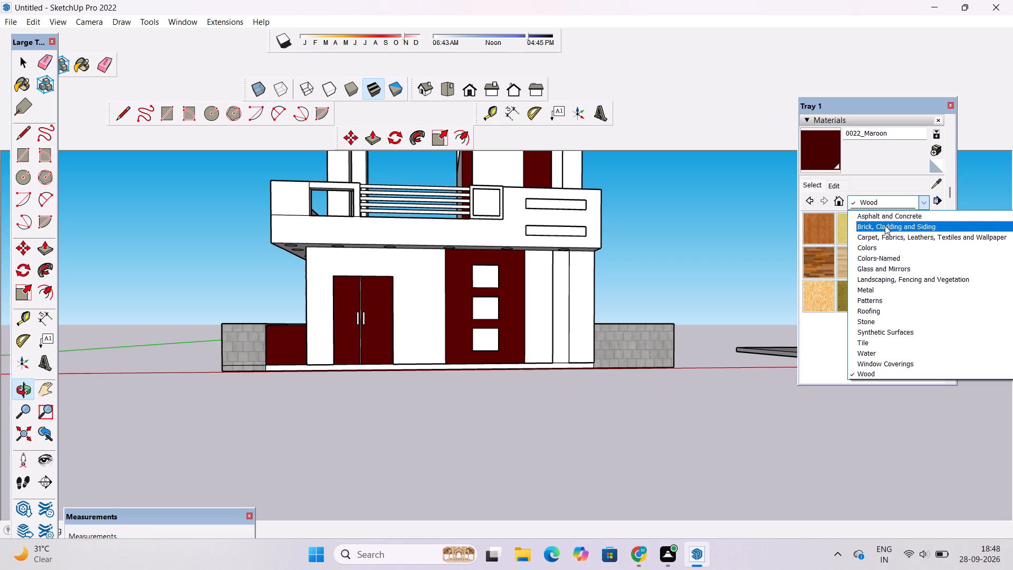
pyautogui.click(885, 224)
pyautogui.scroll(-2, 867, 263)
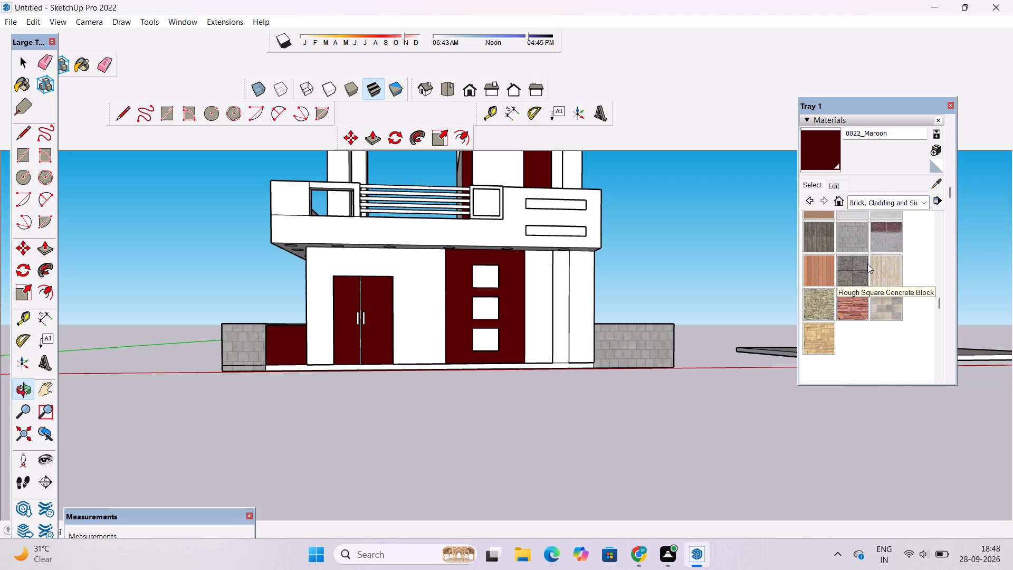
pyautogui.scroll(4, 867, 265)
pyautogui.scroll(-1, 854, 287)
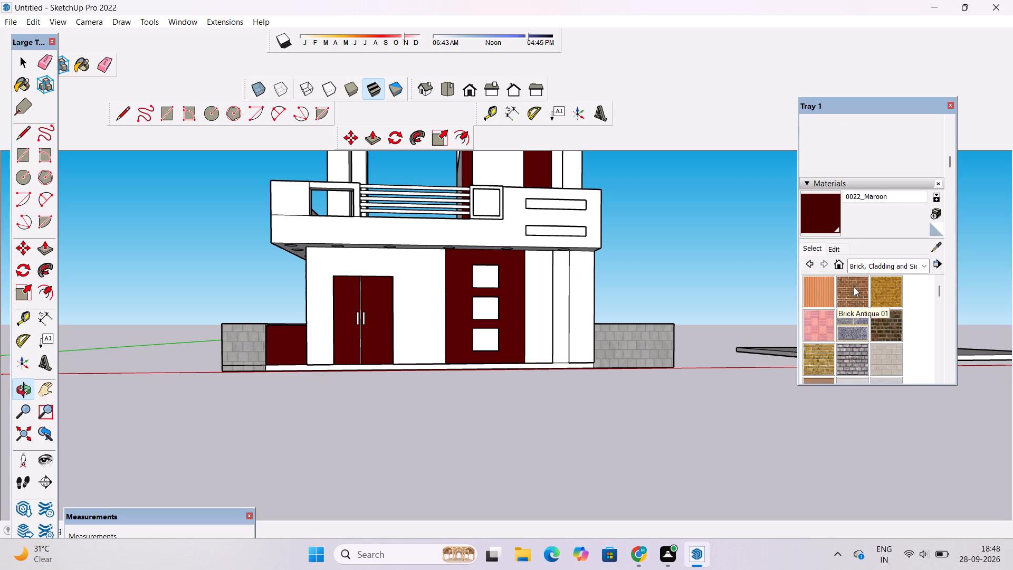
pyautogui.scroll(-2, 843, 281)
pyautogui.scroll(1, 836, 305)
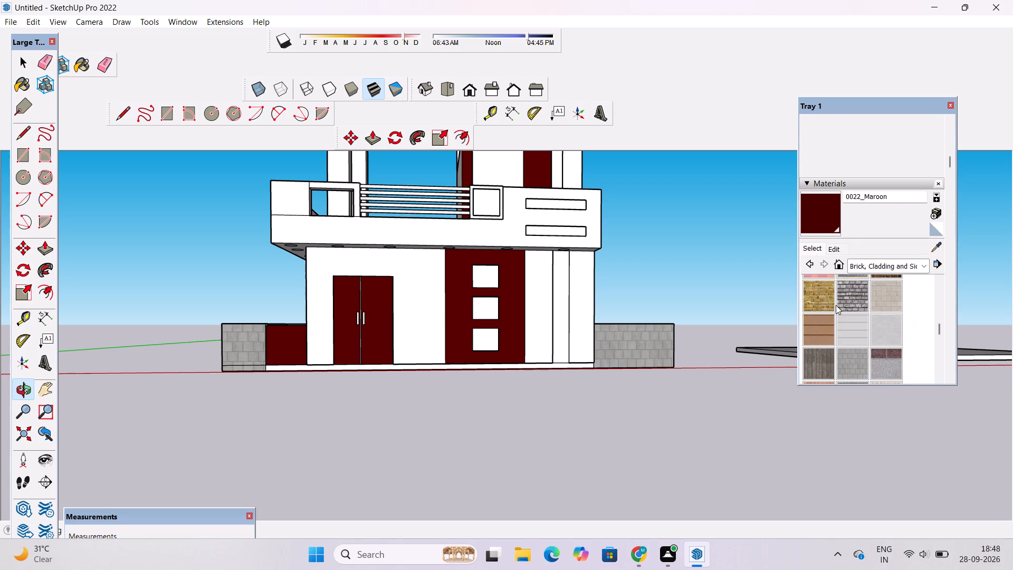
pyautogui.click(819, 337)
pyautogui.click(320, 272)
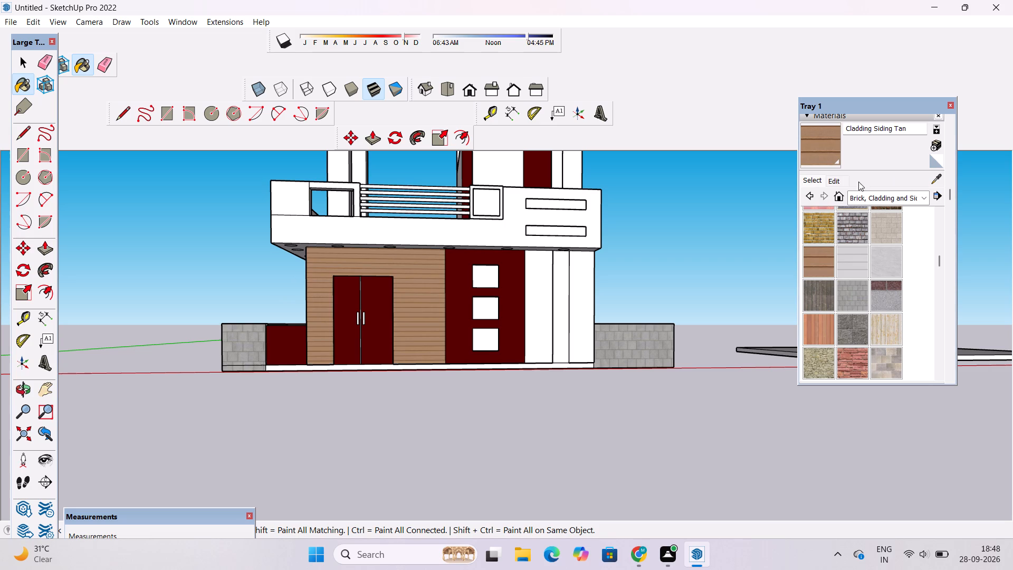
# Edit the Cladding Siding Tan material's color to a slightly redder brown.
pyautogui.click(829, 179)
pyautogui.click(836, 236)
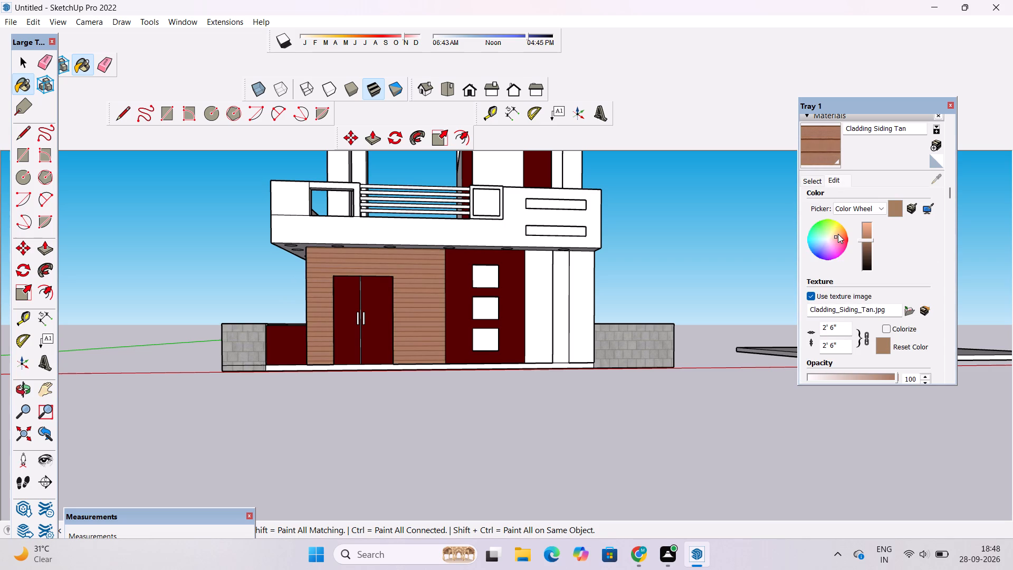
pyautogui.click(867, 242)
# Examine the brown cladding beside the maroon door and window section on the house front, close up and from a distance.
pyautogui.press('o')
pyautogui.scroll(-6, 601, 324)
pyautogui.scroll(2, 594, 313)
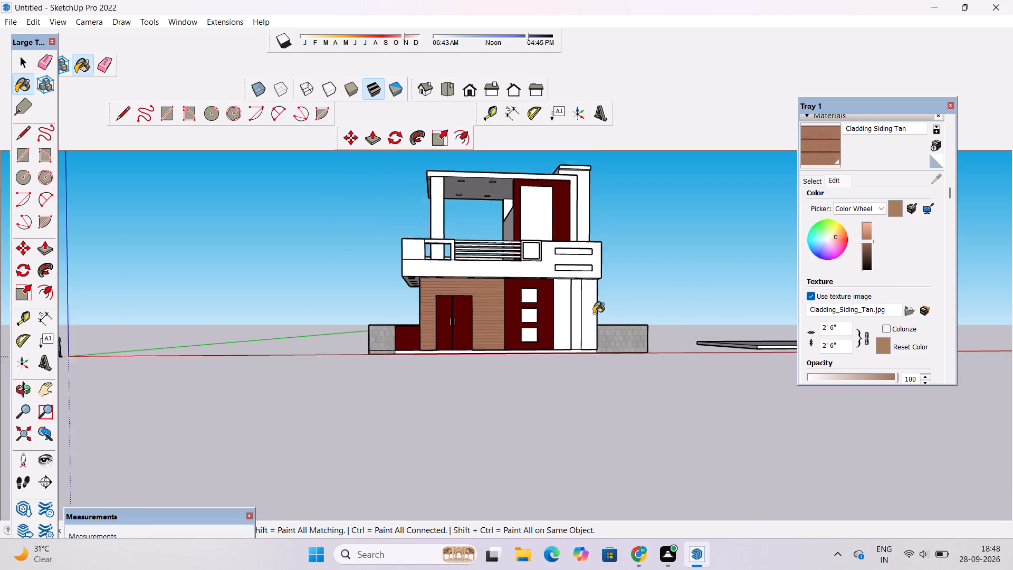
pyautogui.scroll(1, 594, 313)
pyautogui.press('o')
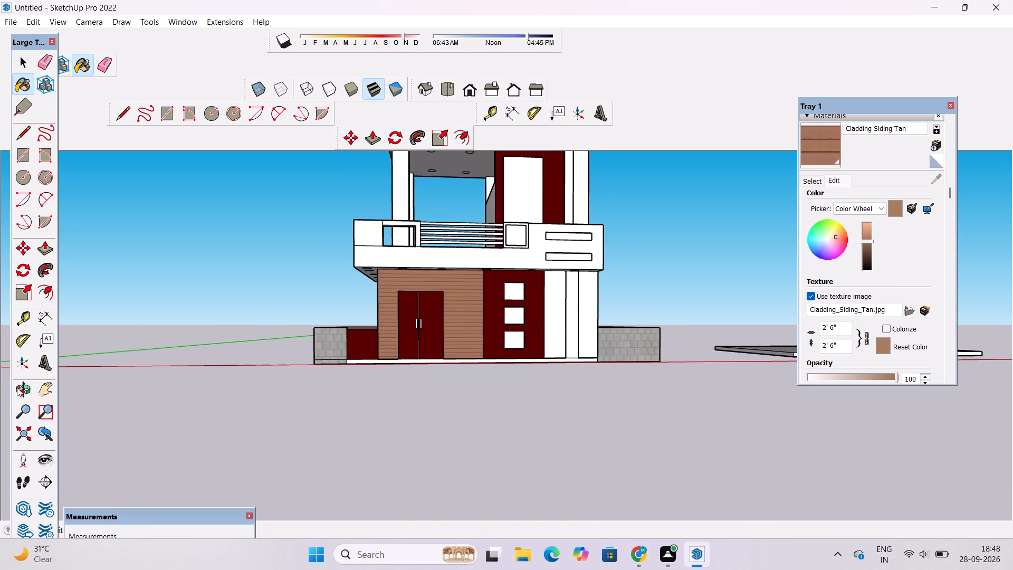
pyautogui.click(17, 387)
pyautogui.scroll(-6, 269, 282)
pyautogui.moveTo(345, 272); pyautogui.dragTo(356, 311)
pyautogui.scroll(3, 360, 289)
pyautogui.keyDown('shift'); pyautogui.moveTo(363, 287); pyautogui.dragTo(358, 317); pyautogui.keyUp('shift')
pyautogui.scroll(4, 356, 317)
pyautogui.moveTo(357, 311); pyautogui.dragTo(344, 291)
pyautogui.scroll(3, 337, 303)
pyautogui.moveTo(399, 313); pyautogui.dragTo(370, 244)
pyautogui.keyDown('shift'); pyautogui.moveTo(381, 338); pyautogui.dragTo(299, 317); pyautogui.keyUp('shift')
pyautogui.scroll(-5, 299, 318)
pyautogui.scroll(5, 362, 328)
pyautogui.moveTo(396, 337); pyautogui.dragTo(435, 343)
pyautogui.keyDown('shift'); pyautogui.moveTo(435, 351); pyautogui.dragTo(432, 342); pyautogui.keyUp('shift')
pyautogui.moveTo(433, 342); pyautogui.dragTo(412, 346)
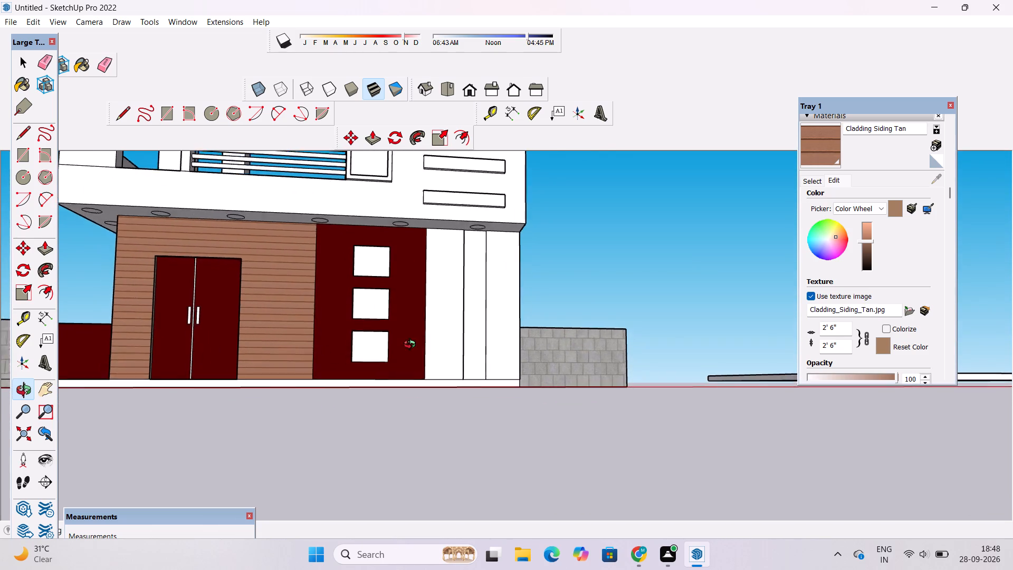
pyautogui.moveTo(412, 346); pyautogui.dragTo(392, 347)
pyautogui.scroll(-4, 383, 345)
pyautogui.keyDown('shift'); pyautogui.moveTo(396, 342); pyautogui.dragTo(434, 342); pyautogui.keyUp('shift')
# Paint the two ground-floor front panels flanking the narrow white strip with 0078_DarkSlateGray from the Colors-Named collection.
pyautogui.click(809, 180)
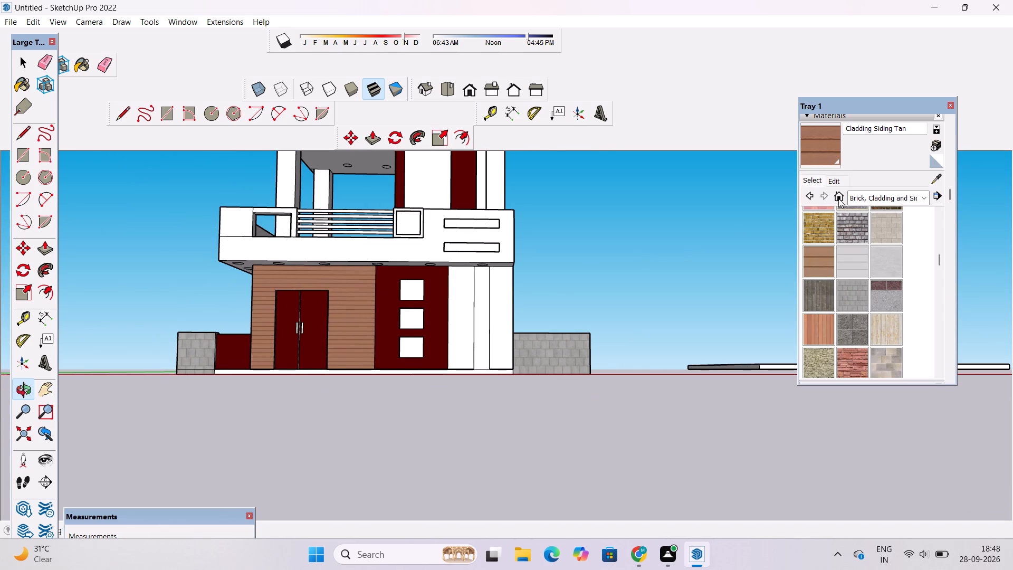
pyautogui.click(870, 195)
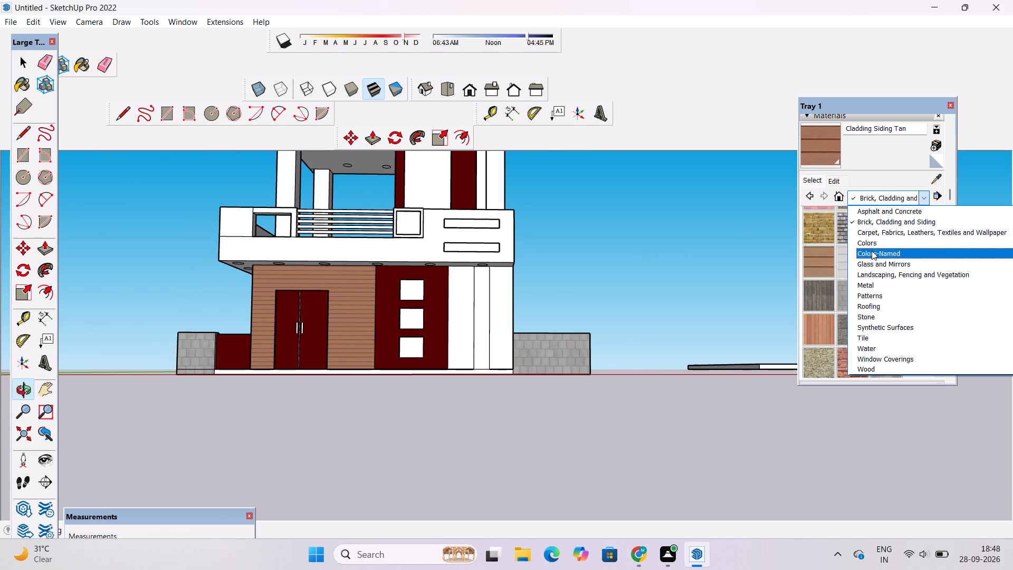
pyautogui.click(872, 251)
pyautogui.scroll(-2, 857, 258)
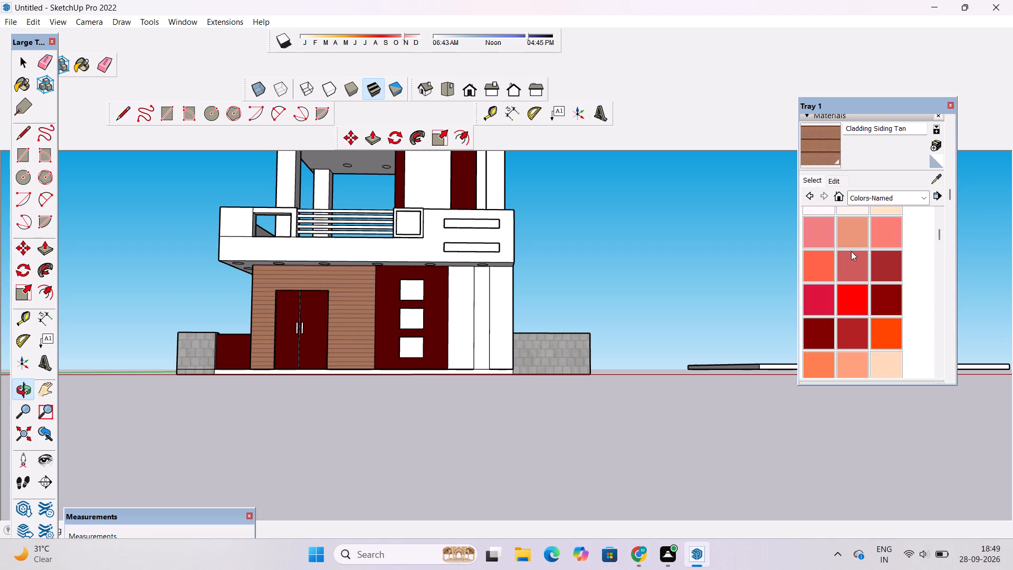
pyautogui.scroll(-4, 849, 251)
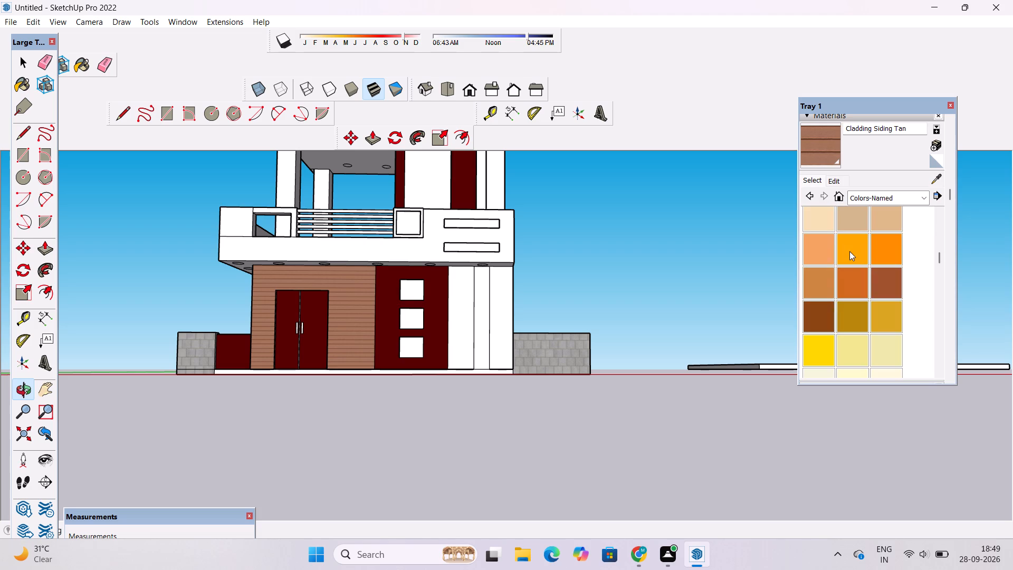
pyautogui.scroll(-2, 849, 251)
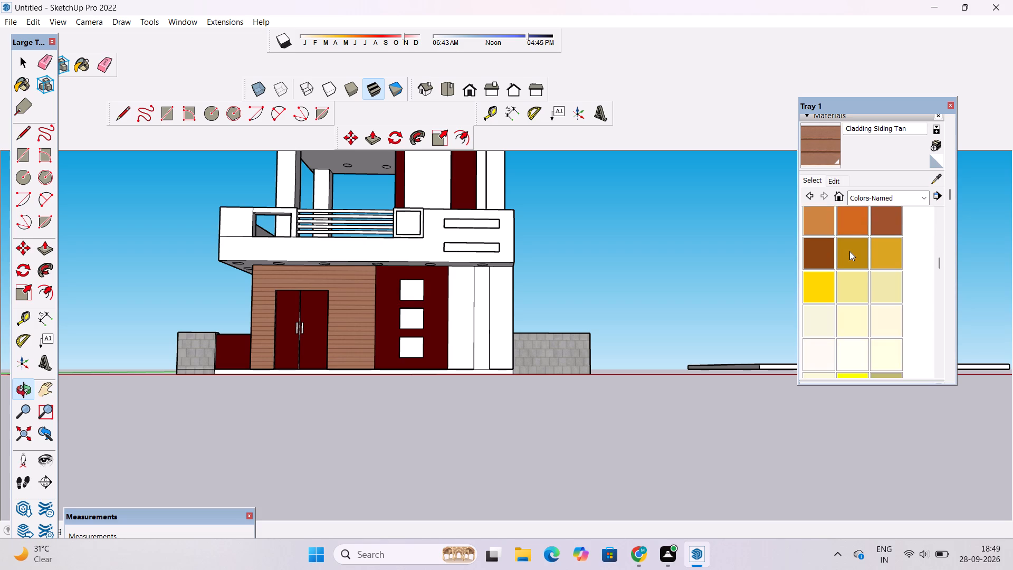
pyautogui.scroll(-4, 849, 251)
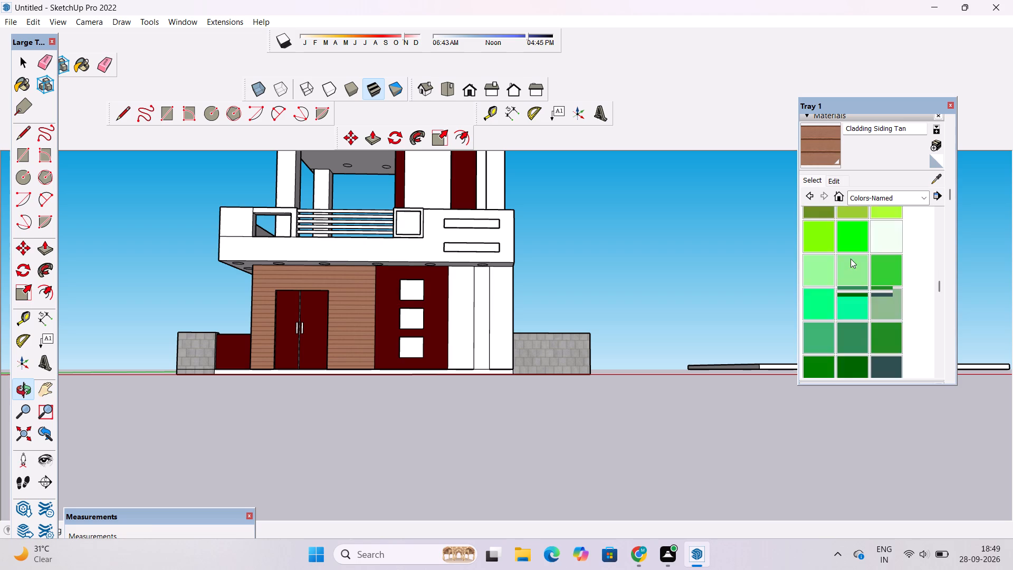
pyautogui.click(888, 309)
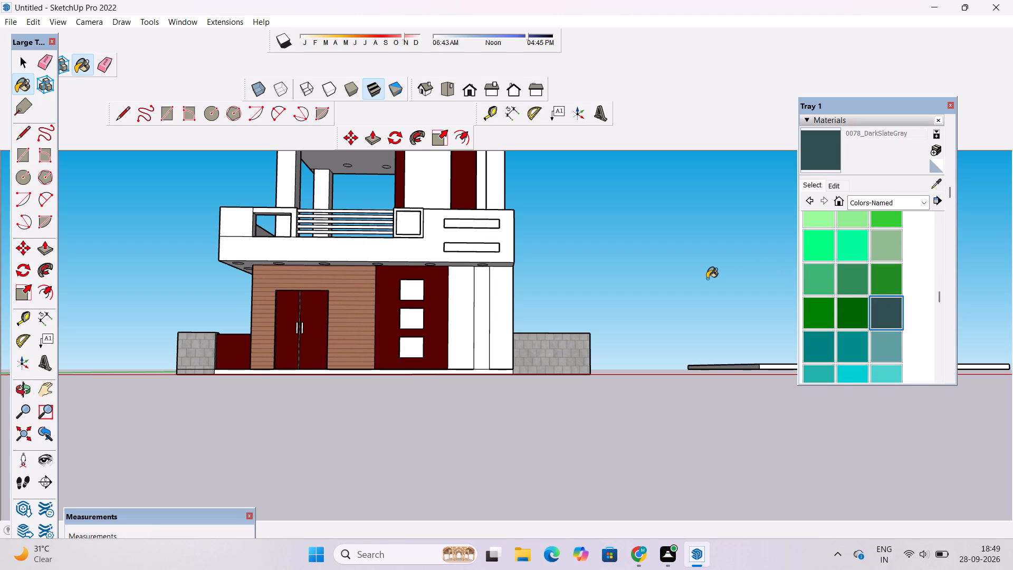
pyautogui.scroll(8, 482, 302)
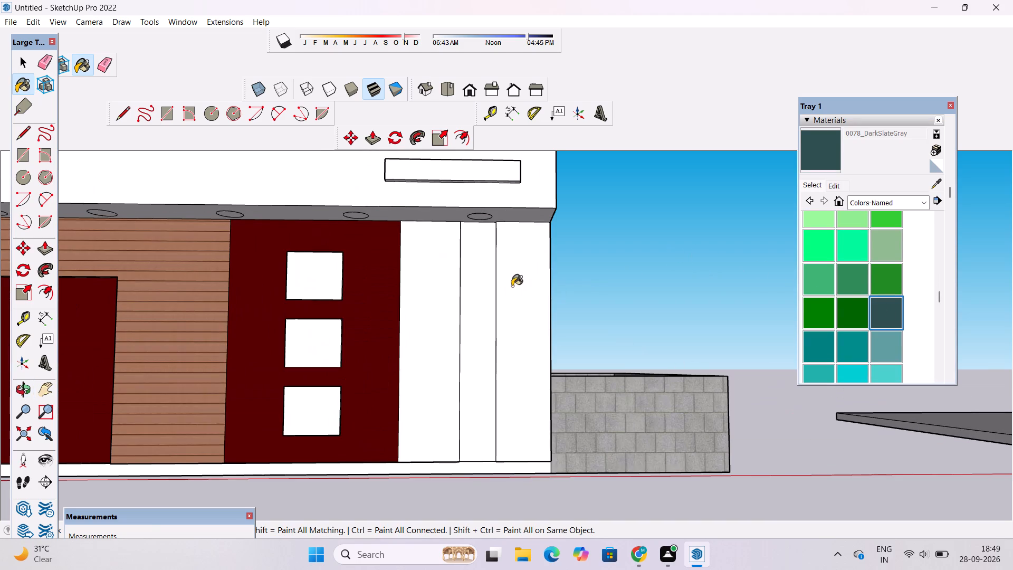
pyautogui.click(516, 283)
pyautogui.click(435, 299)
pyautogui.scroll(-5, 436, 379)
# Paint the thin vertical side edges of both dark slate panels with 0078_DarkSlateGray.
pyautogui.press('o')
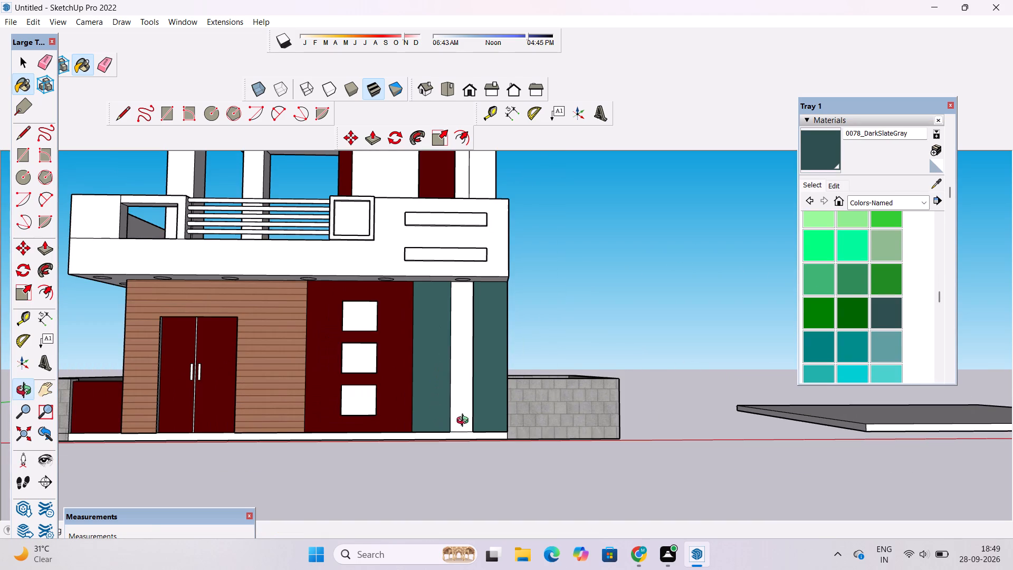
pyautogui.scroll(5, 474, 410)
pyautogui.moveTo(603, 305); pyautogui.dragTo(479, 336)
pyautogui.scroll(4, 370, 338)
pyautogui.moveTo(461, 268); pyautogui.dragTo(357, 313)
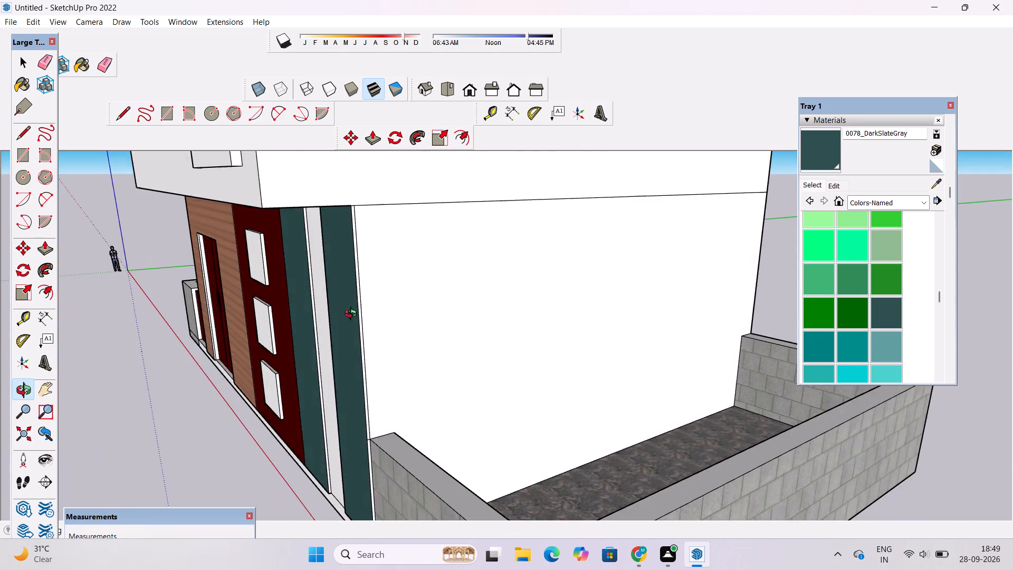
pyautogui.scroll(11, 311, 293)
pyautogui.click(827, 151)
pyautogui.scroll(5, 547, 242)
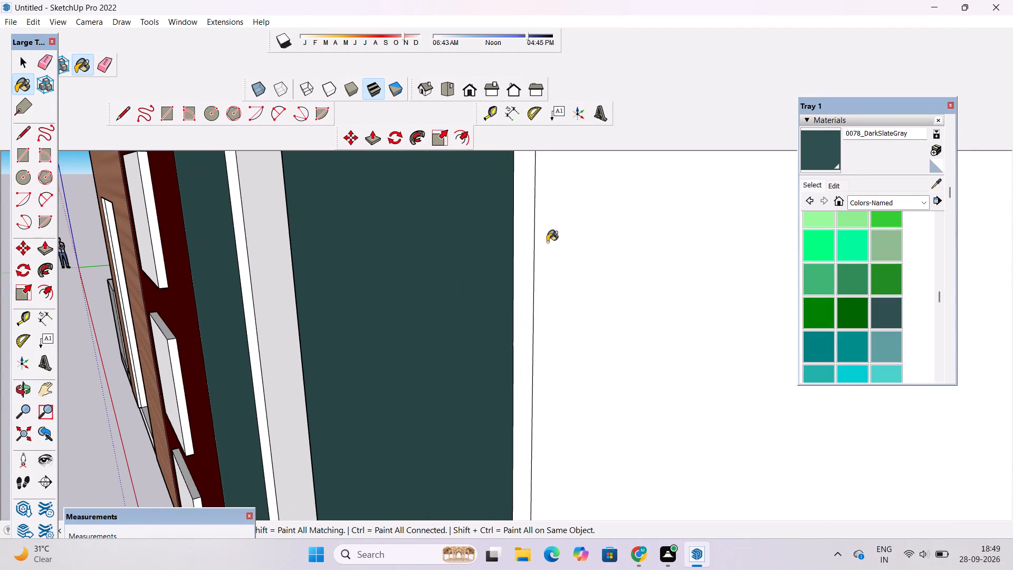
pyautogui.click(530, 225)
pyautogui.click(237, 217)
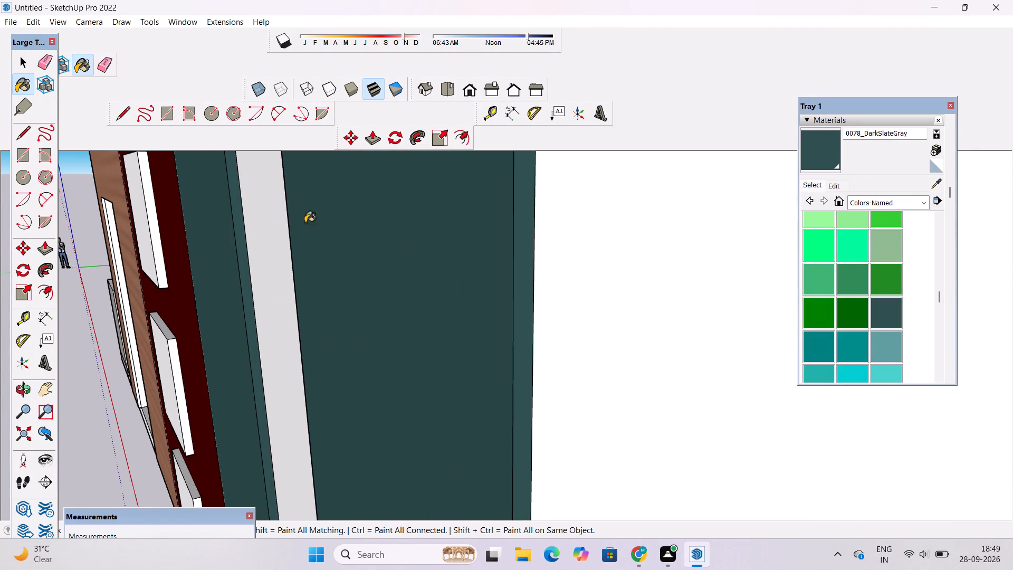
# Paint the remaining lower outer edge by the block wall and the undersides of both slate panels with 0078_DarkSlateGray.
pyautogui.press('o')
pyautogui.scroll(-8, 381, 222)
pyautogui.moveTo(368, 324); pyautogui.dragTo(390, 288)
pyautogui.scroll(-4, 394, 282)
pyautogui.keyDown('shift'); pyautogui.moveTo(336, 330); pyautogui.dragTo(423, 225); pyautogui.keyUp('shift')
pyautogui.scroll(-6, 423, 229)
pyautogui.moveTo(451, 313); pyautogui.dragTo(510, 130)
pyautogui.keyDown('shift'); pyautogui.moveTo(491, 187); pyautogui.dragTo(394, 320); pyautogui.keyUp('shift')
pyautogui.scroll(4, 528, 238)
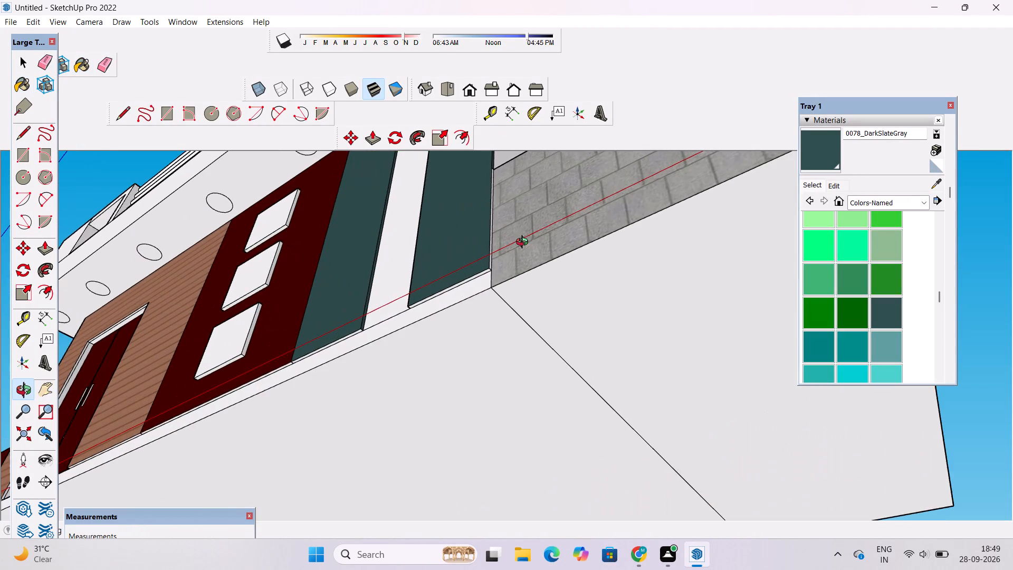
pyautogui.click(463, 294)
pyautogui.scroll(4, 463, 247)
pyautogui.moveTo(494, 225); pyautogui.dragTo(454, 242)
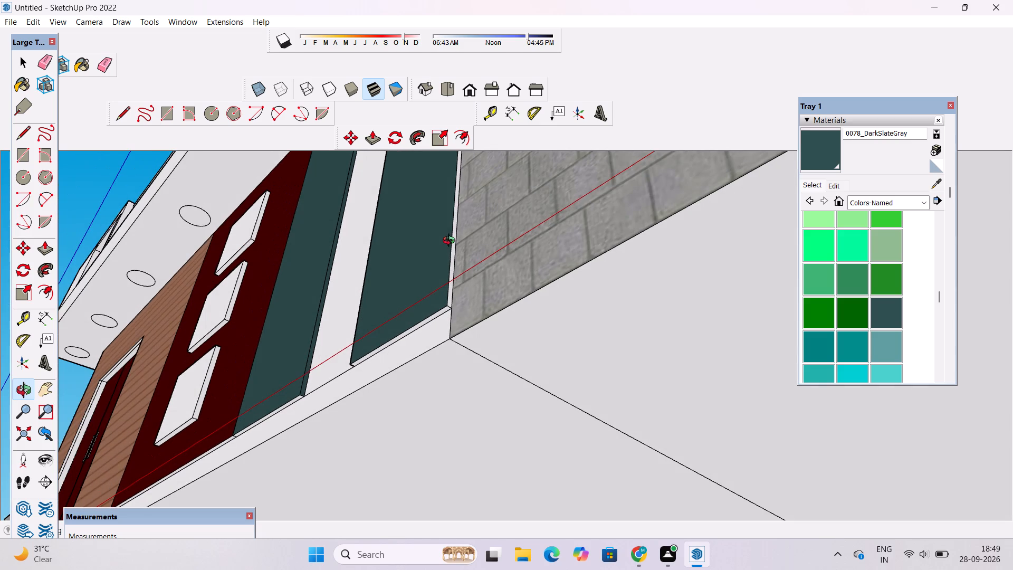
pyautogui.scroll(1, 451, 241)
pyautogui.moveTo(451, 228); pyautogui.dragTo(420, 269)
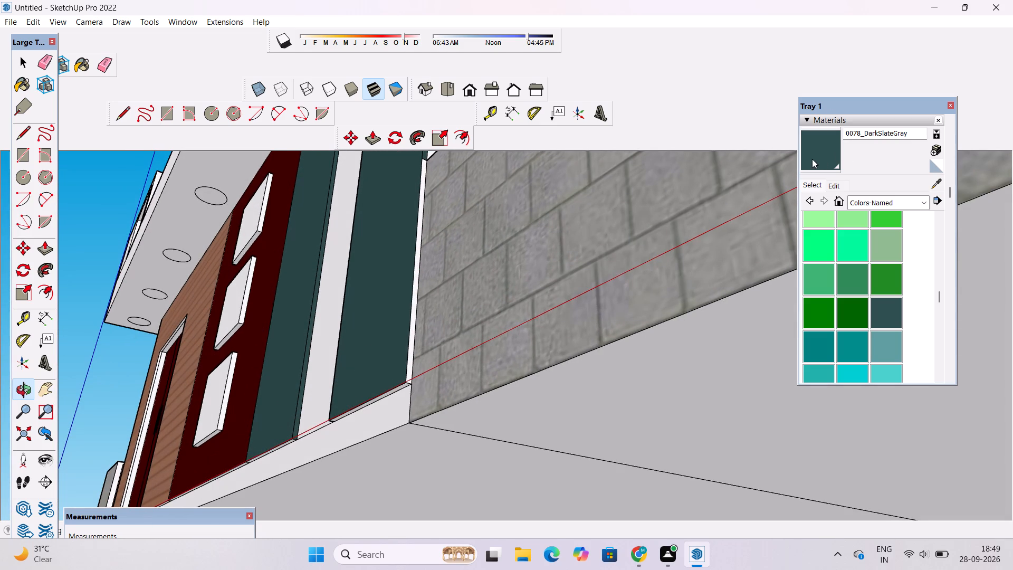
pyautogui.click(812, 159)
pyautogui.scroll(9, 451, 224)
pyautogui.click(394, 203)
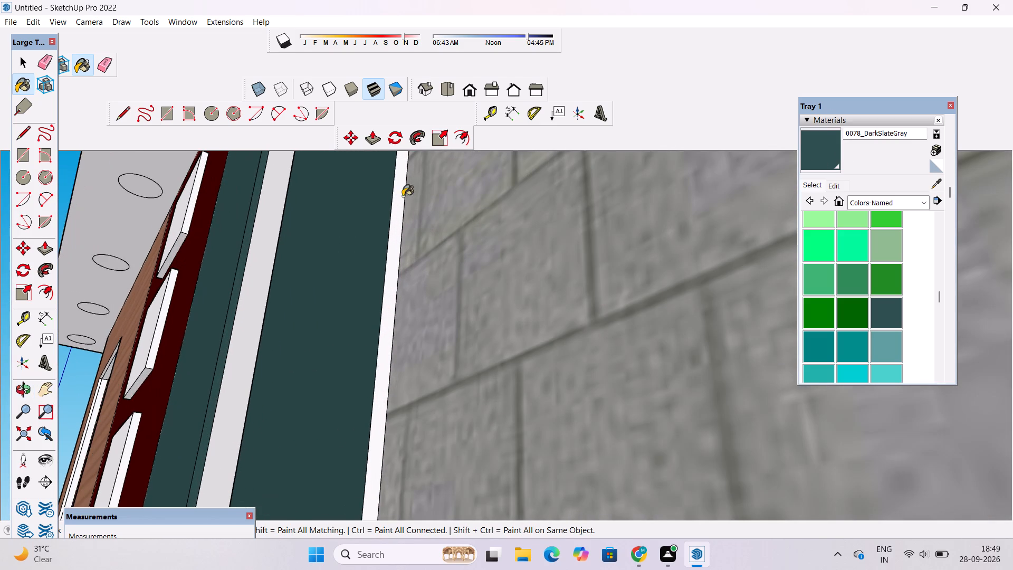
pyautogui.scroll(-11, 419, 185)
pyautogui.scroll(10, 368, 342)
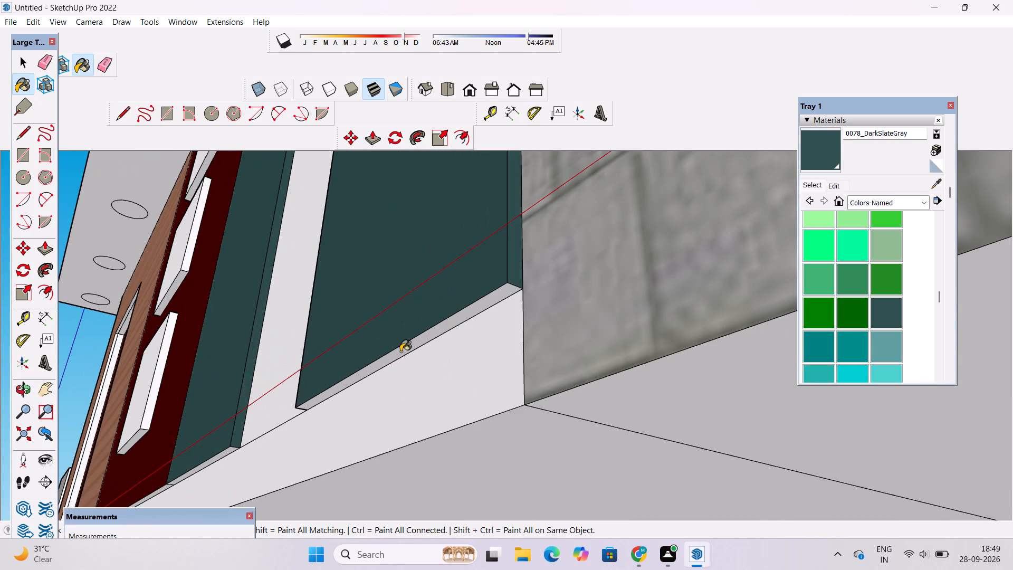
pyautogui.click(400, 351)
pyautogui.scroll(-8, 450, 305)
pyautogui.scroll(13, 313, 401)
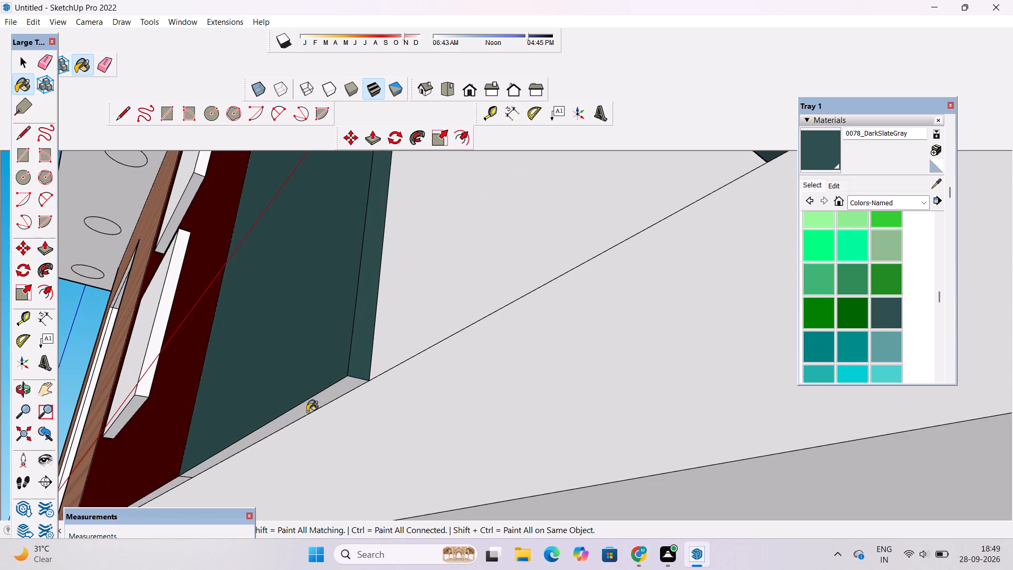
pyautogui.click(336, 393)
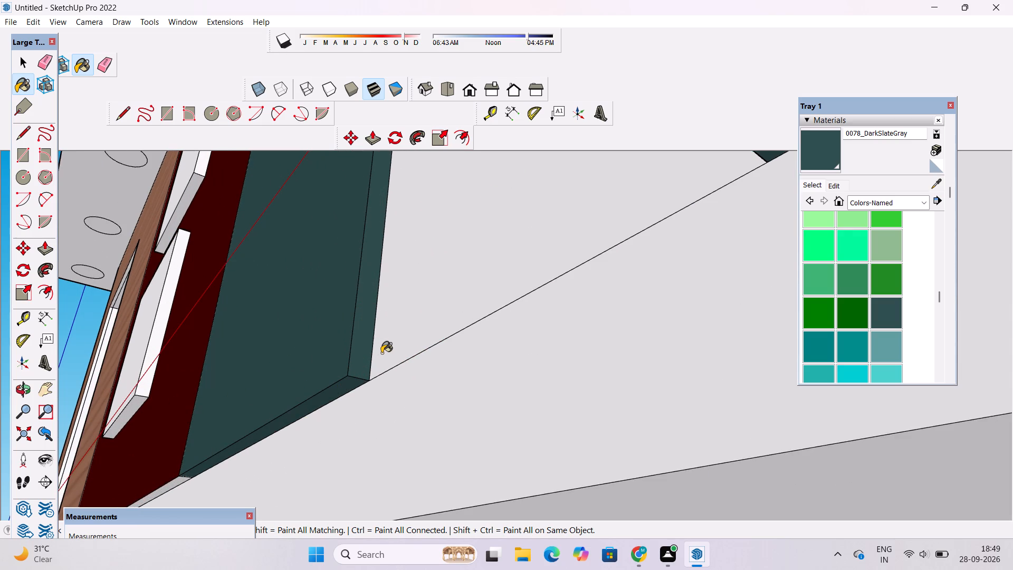
# Paint the front of the tall upper-floor end column beside the maroon frame with 0078_DarkSlateGray.
pyautogui.scroll(-13, 381, 353)
pyautogui.press('o')
pyautogui.scroll(-4, 361, 336)
pyautogui.moveTo(358, 331); pyautogui.dragTo(414, 354)
pyautogui.scroll(-6, 414, 354)
pyautogui.moveTo(334, 354); pyautogui.dragTo(432, 359)
pyautogui.keyDown('shift'); pyautogui.moveTo(442, 335); pyautogui.dragTo(208, 457); pyautogui.keyUp('shift')
pyautogui.scroll(-7, 212, 428)
pyautogui.moveTo(242, 404); pyautogui.dragTo(291, 412)
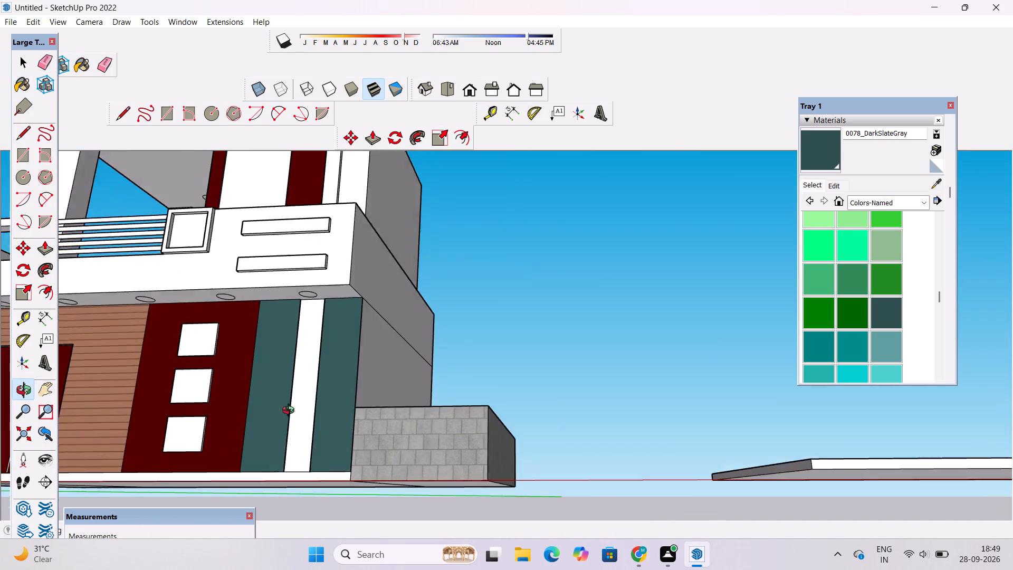
pyautogui.moveTo(291, 412); pyautogui.dragTo(329, 417)
pyautogui.scroll(1, 317, 354)
pyautogui.keyDown('shift'); pyautogui.moveTo(304, 356); pyautogui.dragTo(360, 372); pyautogui.keyUp('shift')
pyautogui.scroll(-5, 360, 372)
pyautogui.moveTo(376, 346); pyautogui.dragTo(381, 377)
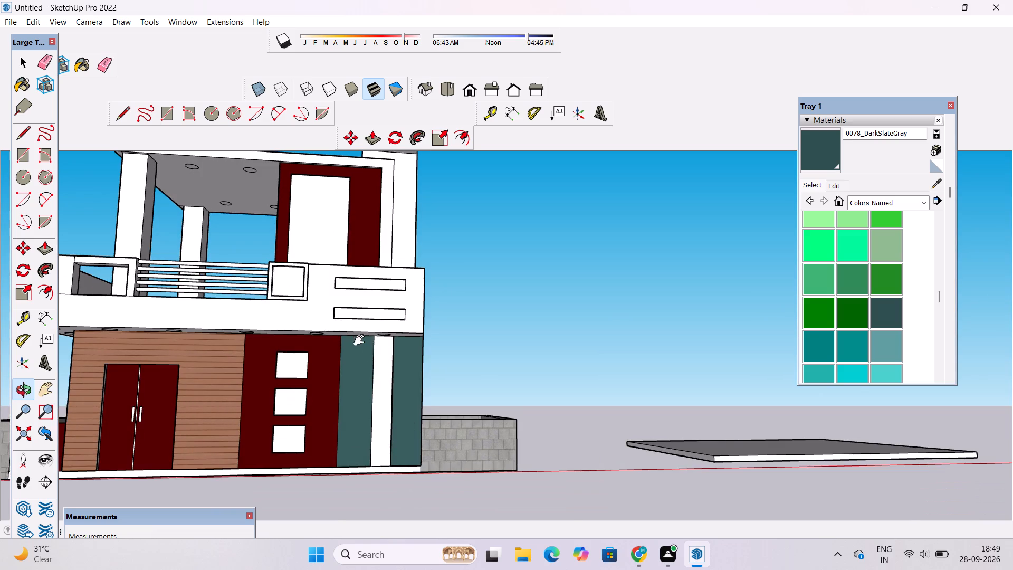
pyautogui.keyDown('shift'); pyautogui.moveTo(361, 340); pyautogui.dragTo(423, 450); pyautogui.keyUp('shift')
pyautogui.keyDown('shift'); pyautogui.moveTo(410, 348); pyautogui.dragTo(336, 382); pyautogui.keyUp('shift')
pyautogui.scroll(3, 357, 353)
pyautogui.keyDown('shift'); pyautogui.moveTo(357, 353); pyautogui.dragTo(372, 341); pyautogui.keyUp('shift')
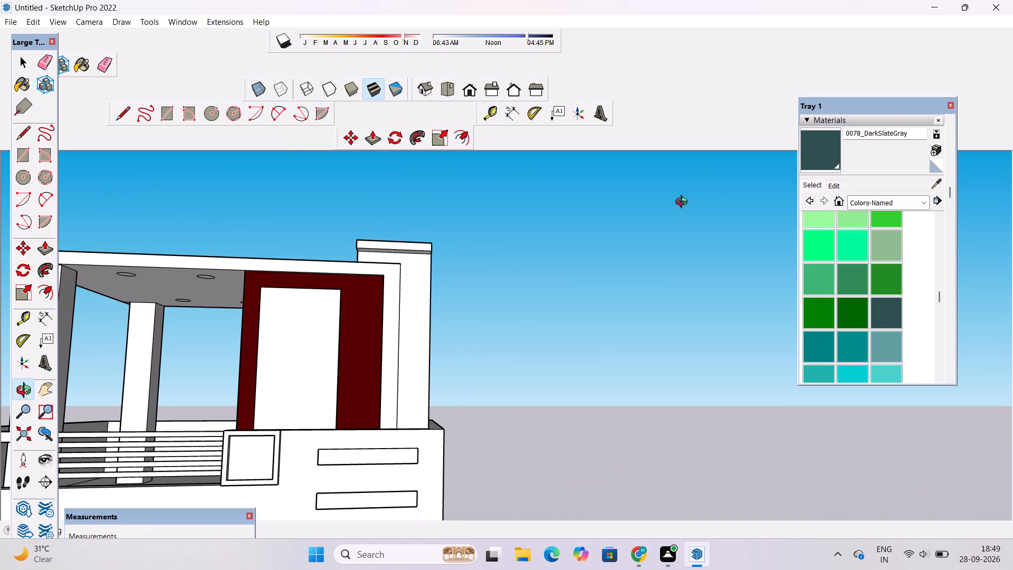
pyautogui.click(815, 149)
pyautogui.click(424, 293)
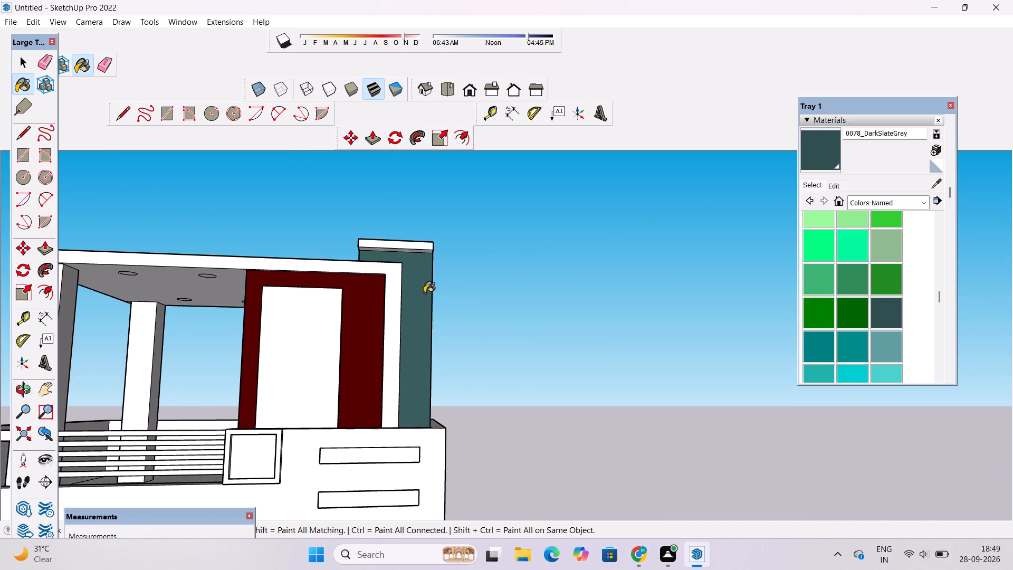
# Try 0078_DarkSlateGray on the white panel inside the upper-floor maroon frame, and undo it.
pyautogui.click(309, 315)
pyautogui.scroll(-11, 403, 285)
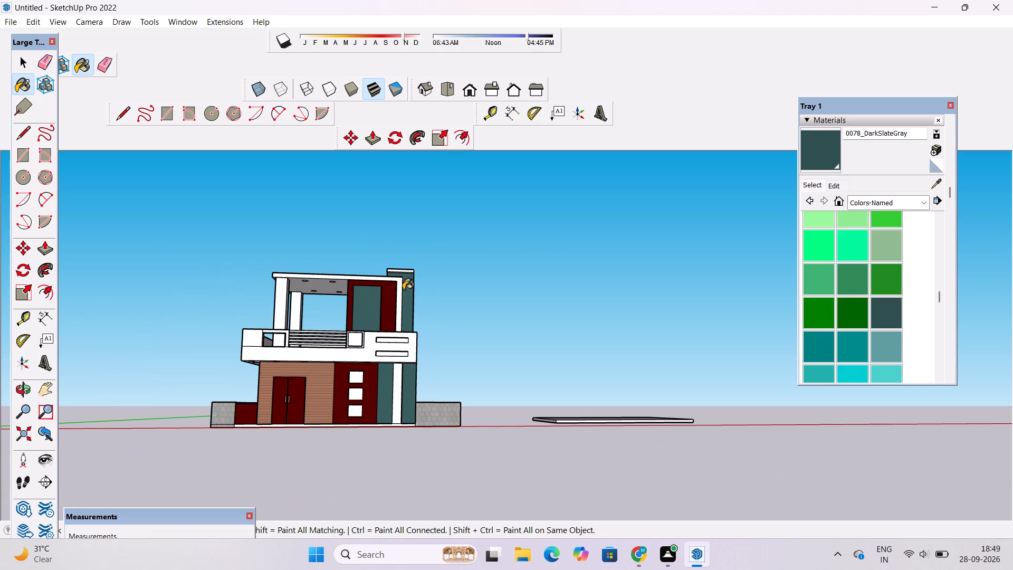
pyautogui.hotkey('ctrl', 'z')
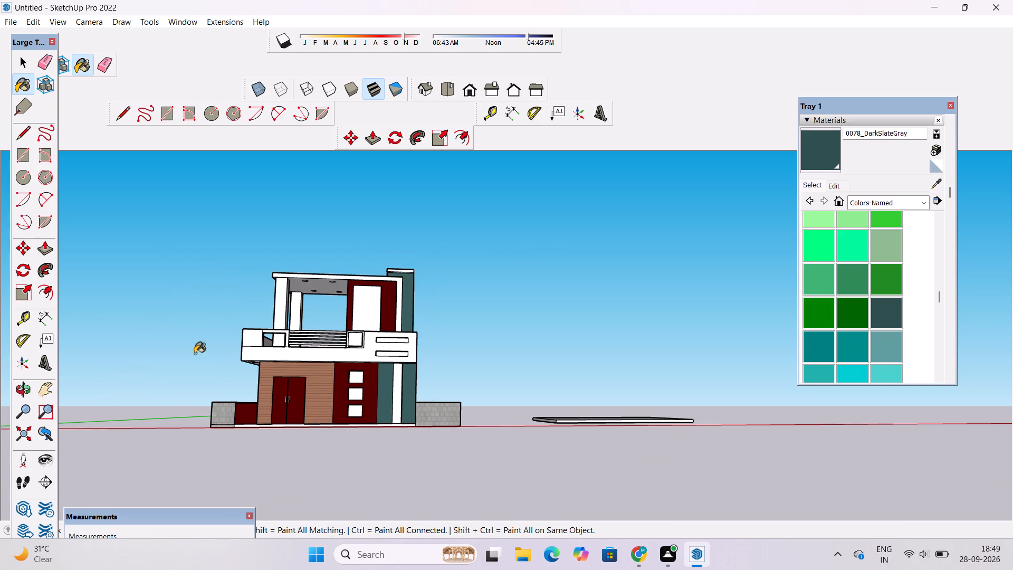
# Paint the front faces of the balcony parapet's end block and adjoining opening frame with 0078_DarkSlateGray.
pyautogui.scroll(6, 242, 332)
pyautogui.click(272, 341)
pyautogui.scroll(6, 307, 322)
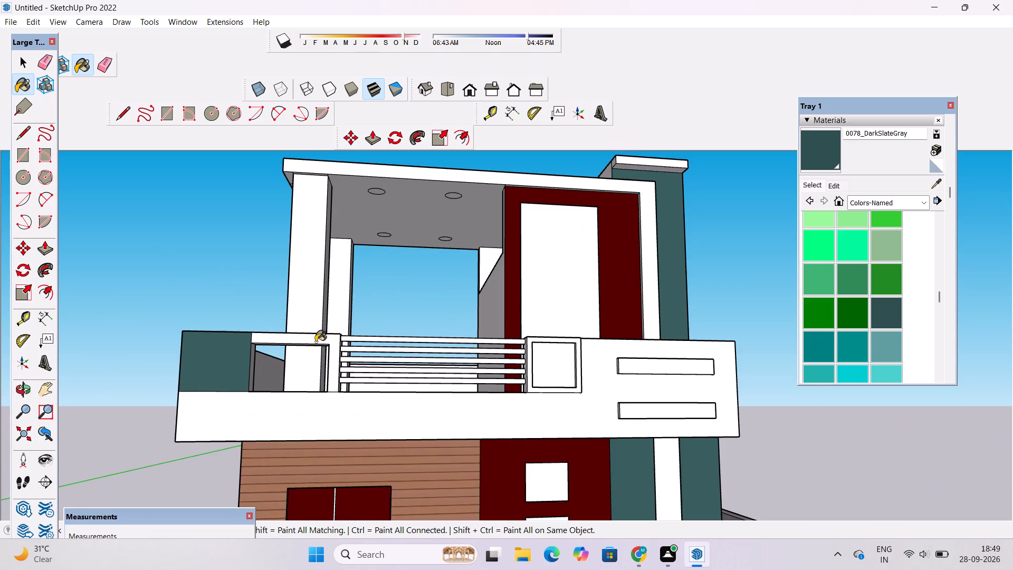
pyautogui.click(316, 342)
# Paint the balcony frame's railing-side face and the opening's inner face on the end block with 0078_DarkSlateGray.
pyautogui.scroll(9, 331, 363)
pyautogui.scroll(-4, 331, 363)
pyautogui.press('o')
pyautogui.moveTo(371, 356); pyautogui.dragTo(320, 386)
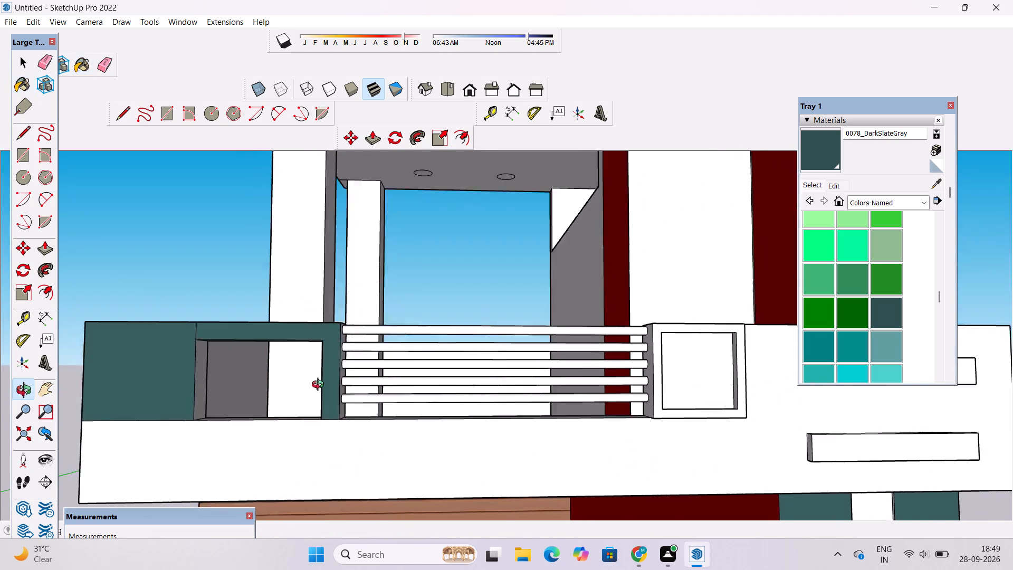
pyautogui.moveTo(320, 386); pyautogui.dragTo(200, 436)
pyautogui.click(829, 142)
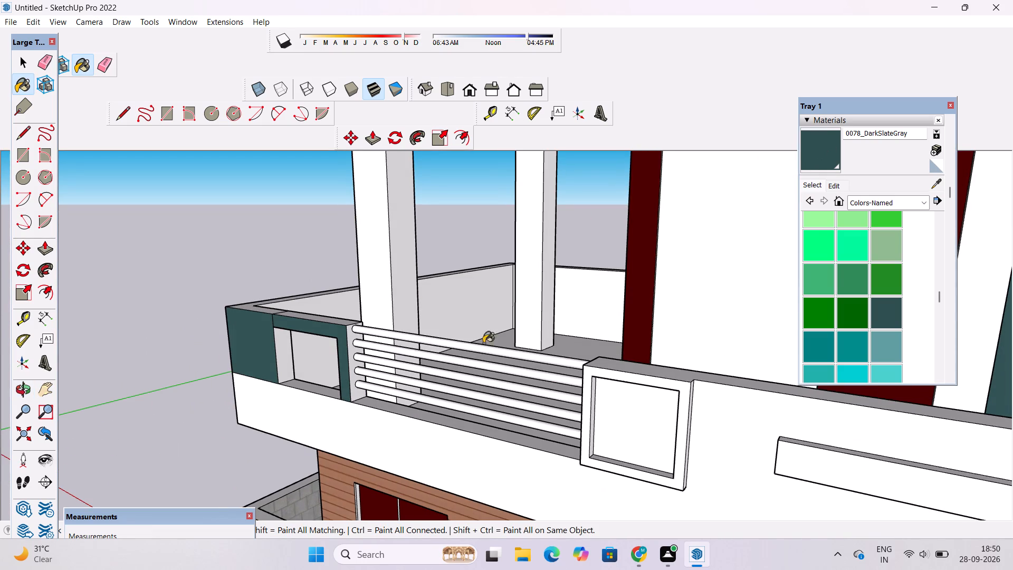
pyautogui.scroll(10, 386, 357)
pyautogui.click(299, 298)
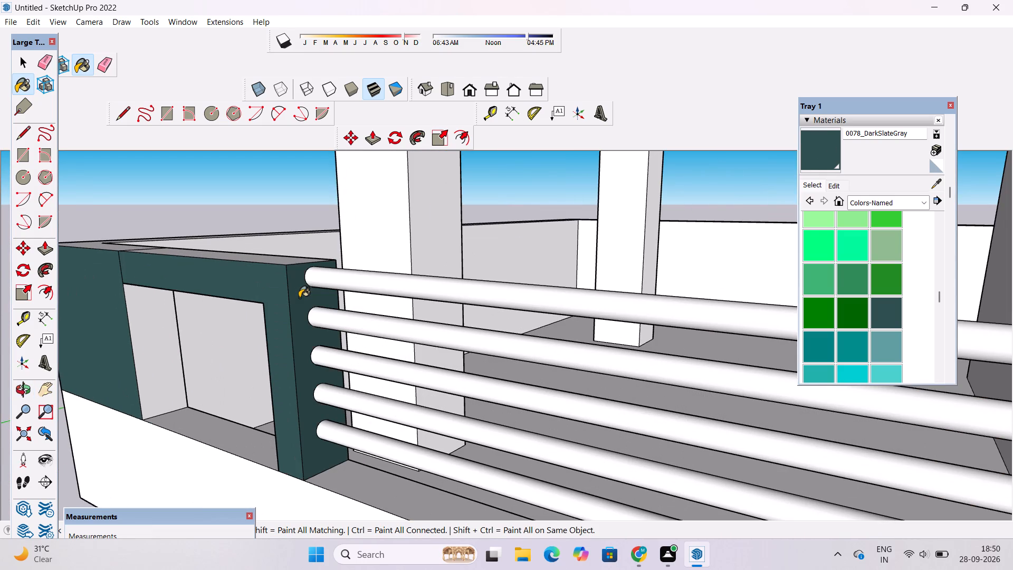
pyautogui.click(142, 345)
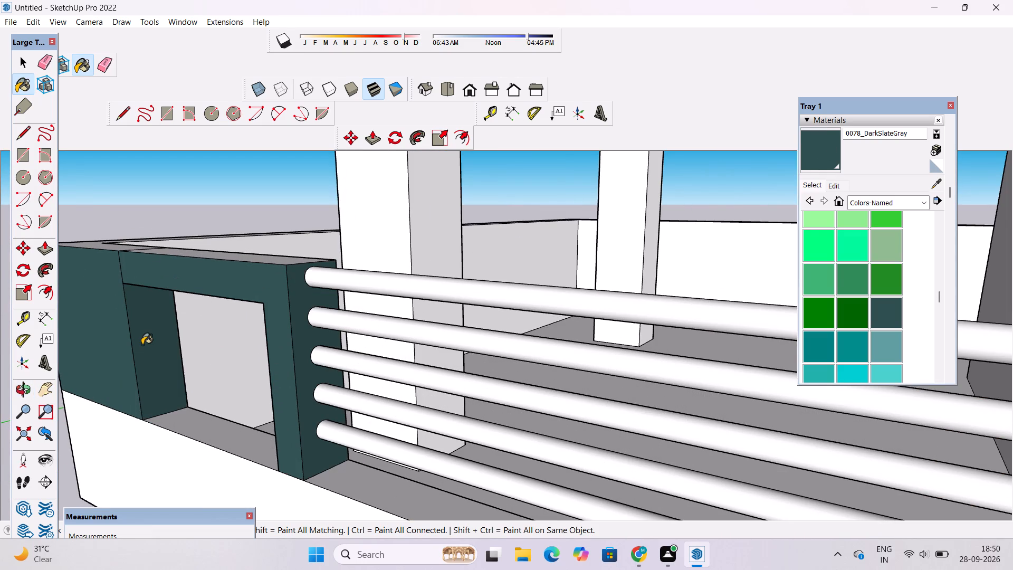
# Paint the balcony opening's other inner side face and the underside of its top beam with 0078_DarkSlateGray.
pyautogui.press('o')
pyautogui.scroll(-5, 148, 346)
pyautogui.moveTo(171, 344); pyautogui.dragTo(243, 344)
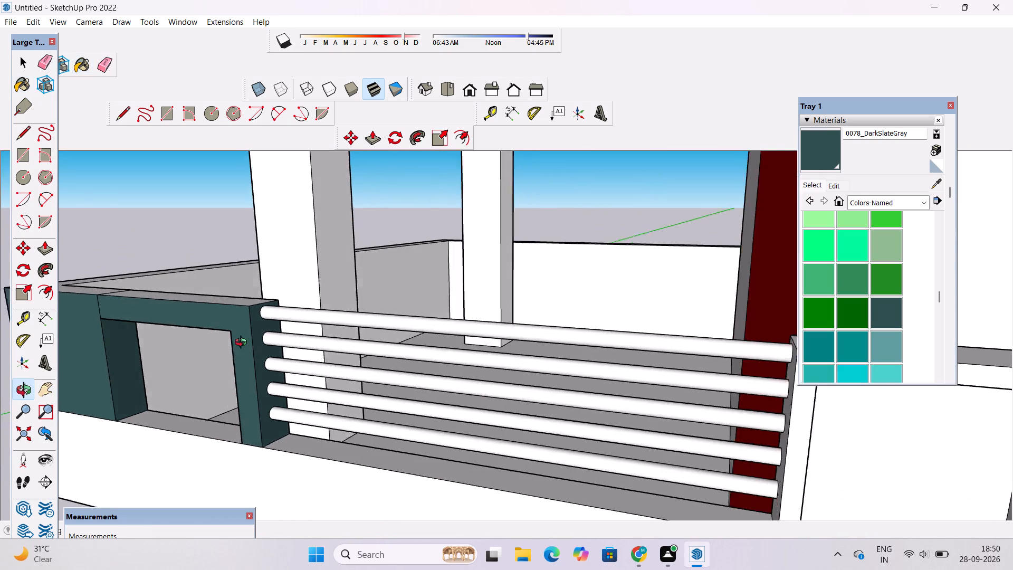
pyautogui.moveTo(243, 344); pyautogui.dragTo(447, 270)
pyautogui.click(815, 148)
pyautogui.scroll(5, 518, 235)
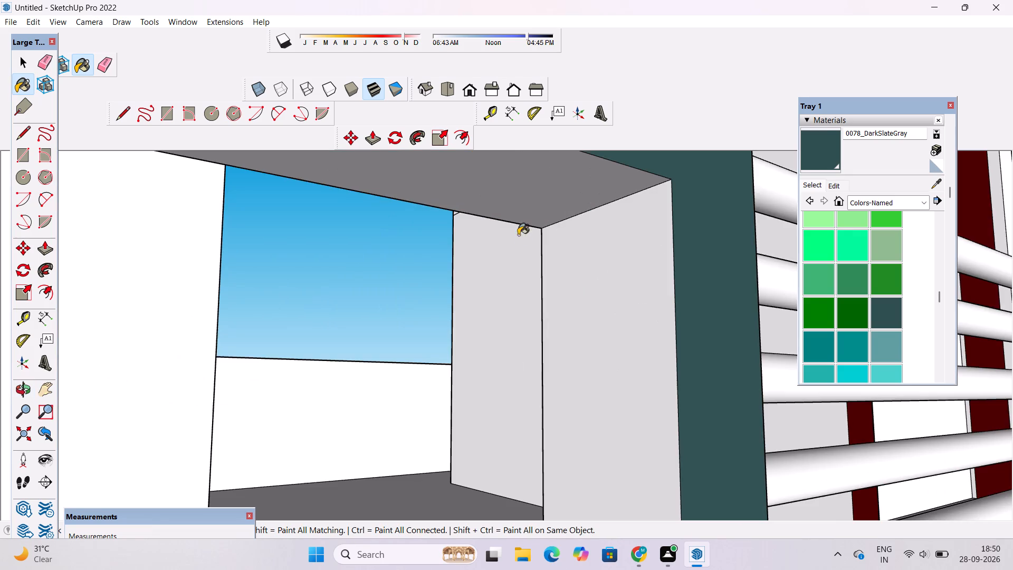
pyautogui.scroll(-5, 500, 237)
pyautogui.click(514, 260)
pyautogui.click(483, 225)
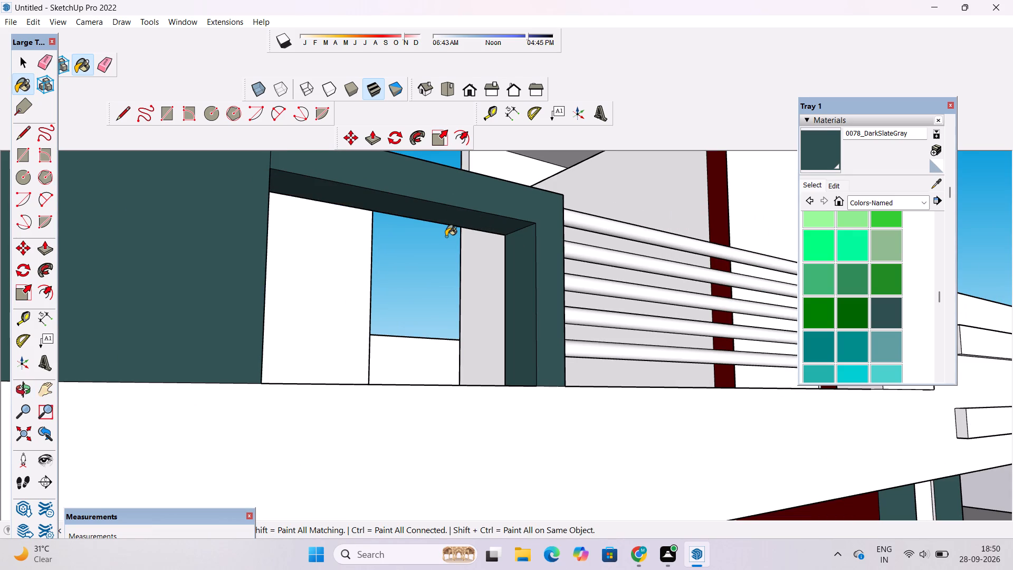
pyautogui.press('o')
pyautogui.scroll(-4, 446, 236)
pyautogui.moveTo(508, 248); pyautogui.dragTo(453, 276)
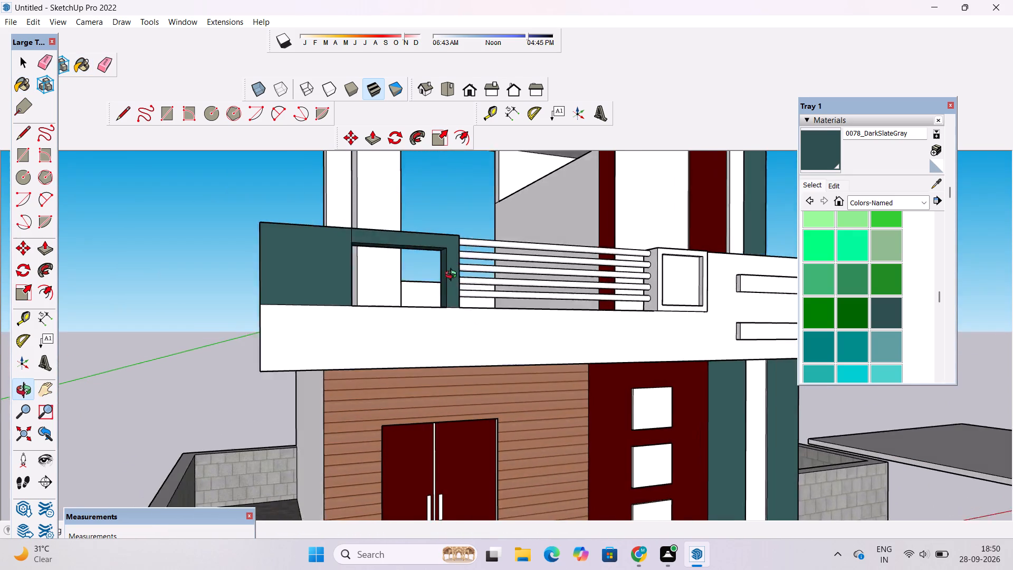
# Paint the front face of the small square frame at the railing's far end with 0078_DarkSlateGray.
pyautogui.moveTo(453, 276); pyautogui.dragTo(424, 287)
pyautogui.moveTo(407, 291); pyautogui.dragTo(490, 307)
pyautogui.keyDown('shift'); pyautogui.moveTo(491, 307); pyautogui.dragTo(482, 288); pyautogui.keyUp('shift')
pyautogui.moveTo(481, 287); pyautogui.dragTo(436, 303)
pyautogui.keyDown('shift'); pyautogui.moveTo(419, 311); pyautogui.dragTo(399, 299); pyautogui.keyUp('shift')
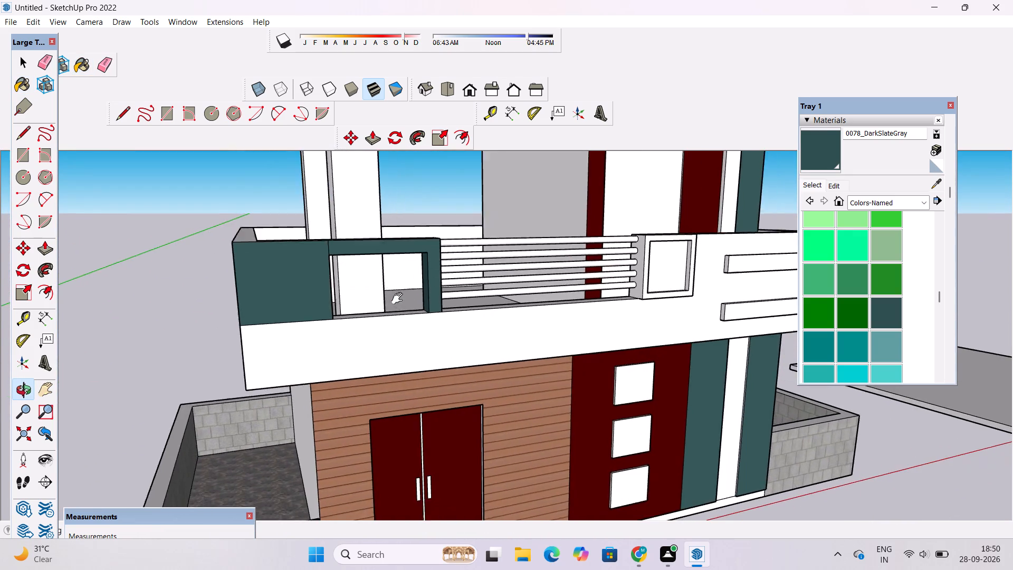
pyautogui.keyDown('shift'); pyautogui.moveTo(399, 299); pyautogui.dragTo(396, 297); pyautogui.keyUp('shift')
pyautogui.moveTo(404, 303); pyautogui.dragTo(375, 309)
pyautogui.moveTo(475, 306); pyautogui.dragTo(442, 293)
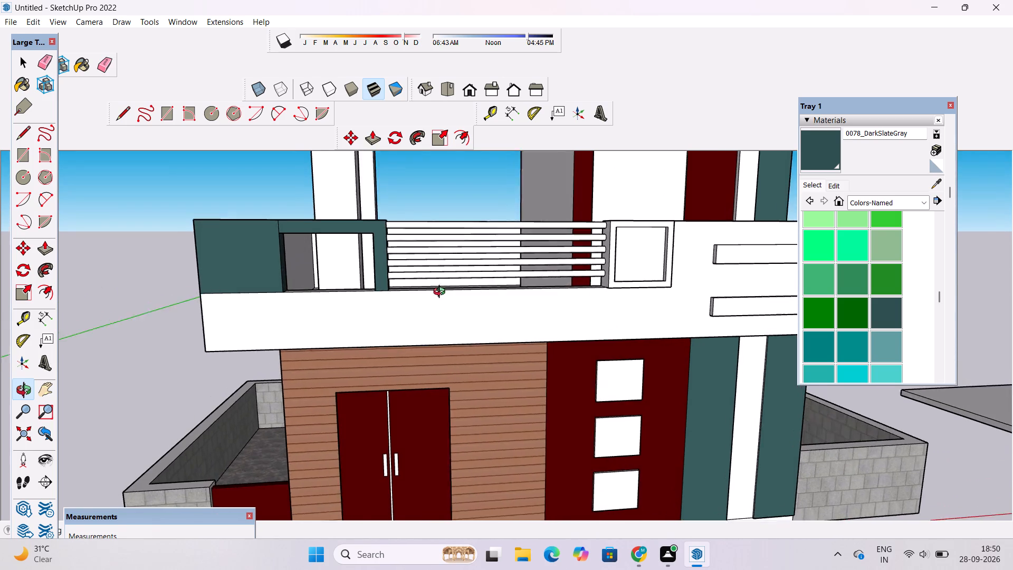
pyautogui.moveTo(442, 293); pyautogui.dragTo(435, 292)
pyautogui.keyDown('shift'); pyautogui.moveTo(435, 292); pyautogui.dragTo(380, 311); pyautogui.keyUp('shift')
pyautogui.moveTo(387, 309); pyautogui.dragTo(386, 293)
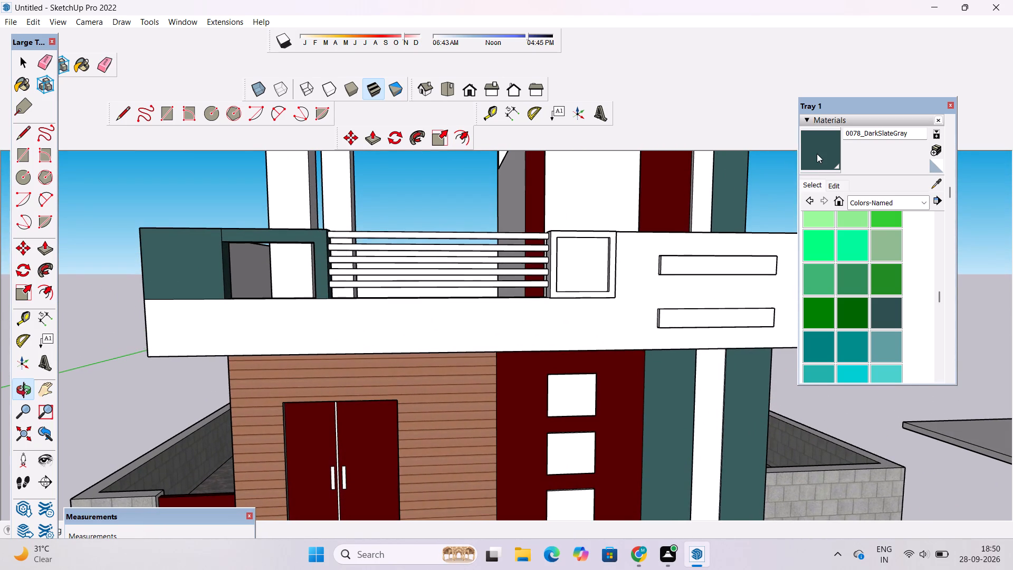
pyautogui.click(817, 154)
pyautogui.scroll(8, 586, 230)
pyautogui.click(531, 240)
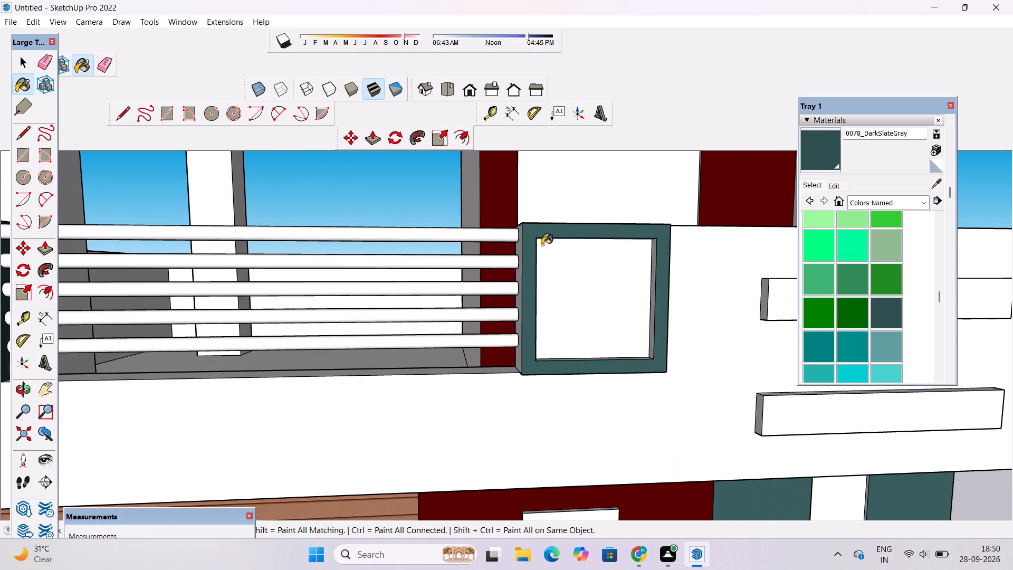
# Paint both inner side faces and the inner bottom face of the small square balcony frame with 0078_DarkSlateGray.
pyautogui.scroll(2, 572, 316)
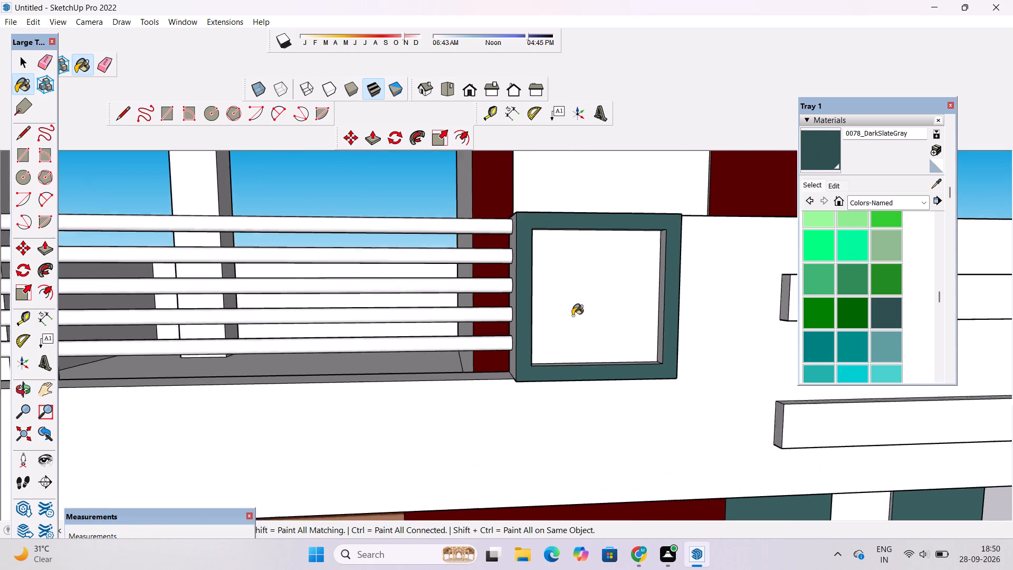
pyautogui.scroll(6, 572, 316)
pyautogui.click(735, 218)
pyautogui.scroll(8, 572, 365)
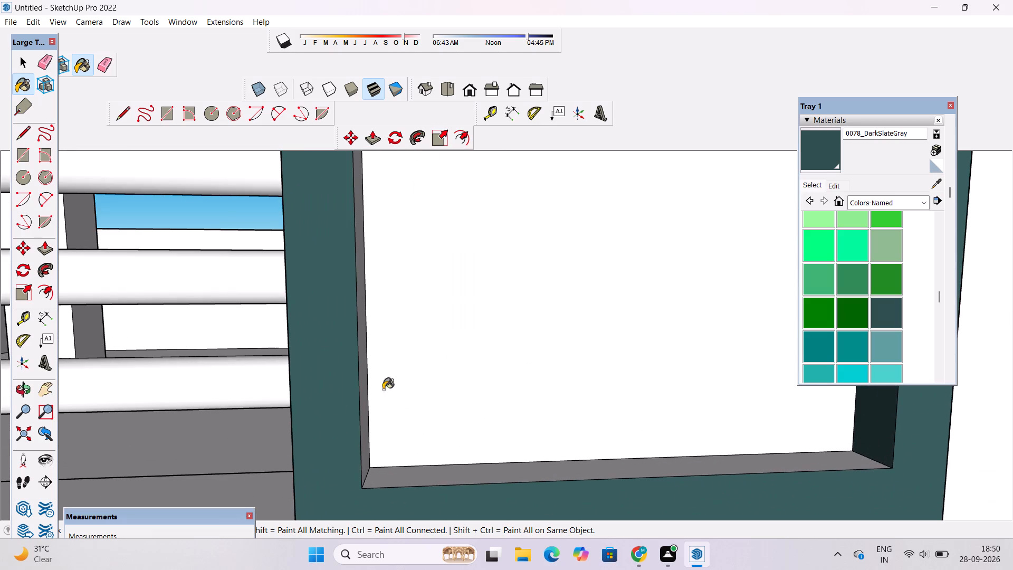
pyautogui.click(334, 411)
pyautogui.click(388, 506)
pyautogui.scroll(-4, 384, 493)
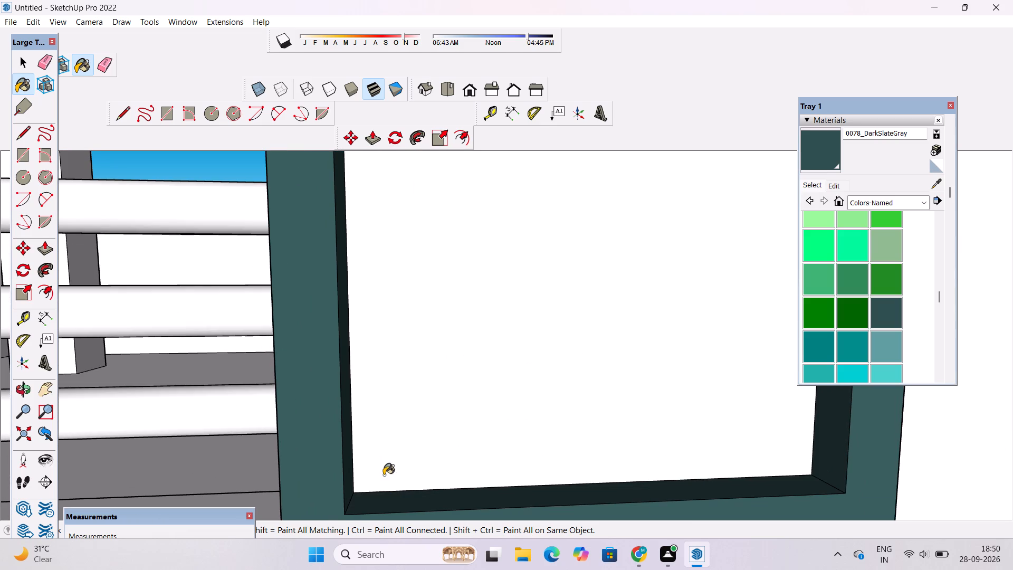
# Paint the underside of the small square frame's top edge with 0078_DarkSlateGray.
pyautogui.press('o')
pyautogui.moveTo(412, 488); pyautogui.dragTo(426, 367)
pyautogui.keyDown('shift'); pyautogui.moveTo(429, 354); pyautogui.dragTo(399, 442); pyautogui.keyUp('shift')
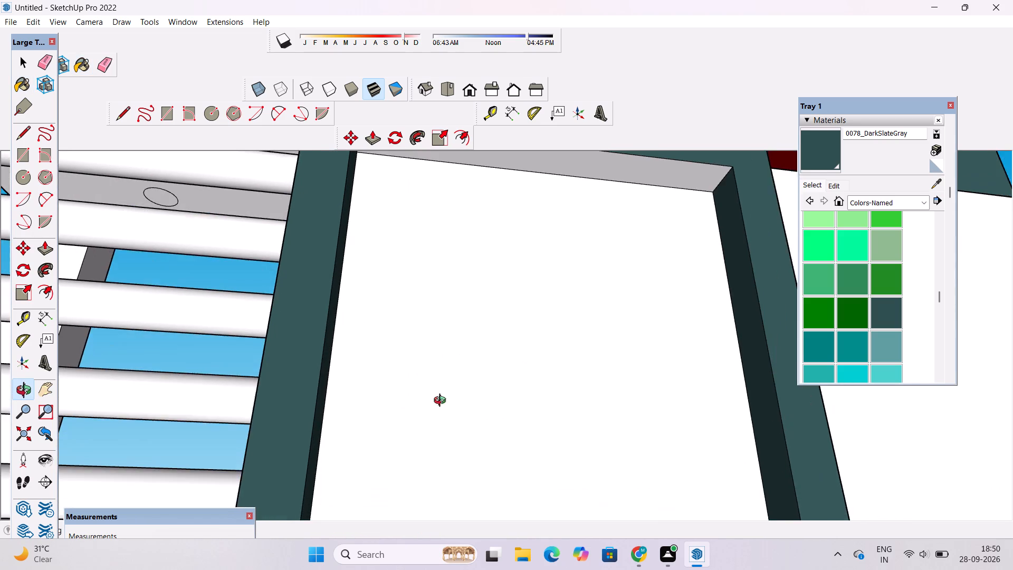
pyautogui.moveTo(446, 364); pyautogui.dragTo(443, 300)
pyautogui.keyDown('shift'); pyautogui.moveTo(443, 290); pyautogui.dragTo(390, 381); pyautogui.keyUp('shift')
pyautogui.click(832, 141)
pyautogui.scroll(4, 617, 262)
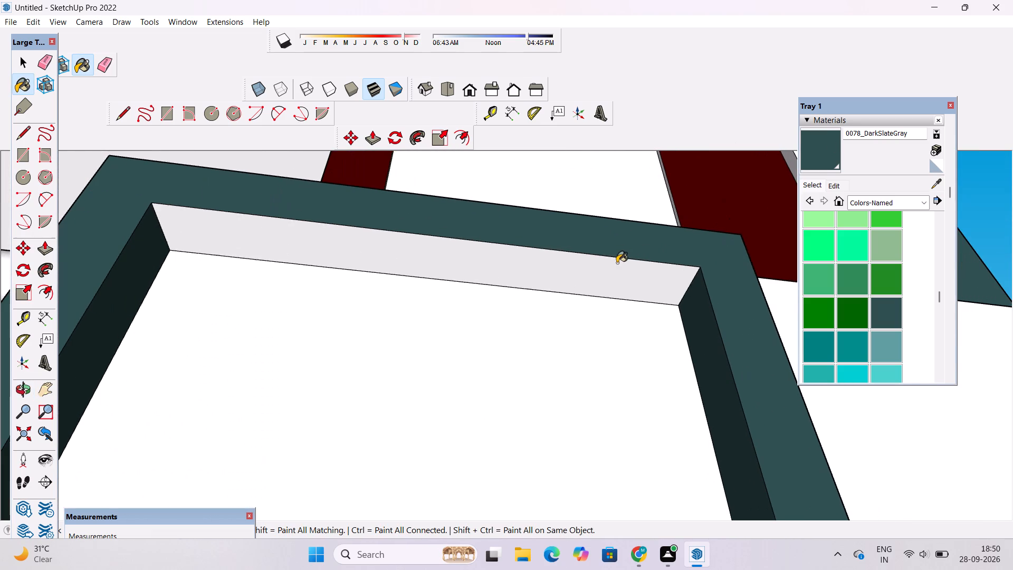
pyautogui.click(617, 263)
# Paint the railing-side face of the small square balcony frame with 0078_DarkSlateGray.
pyautogui.press('o')
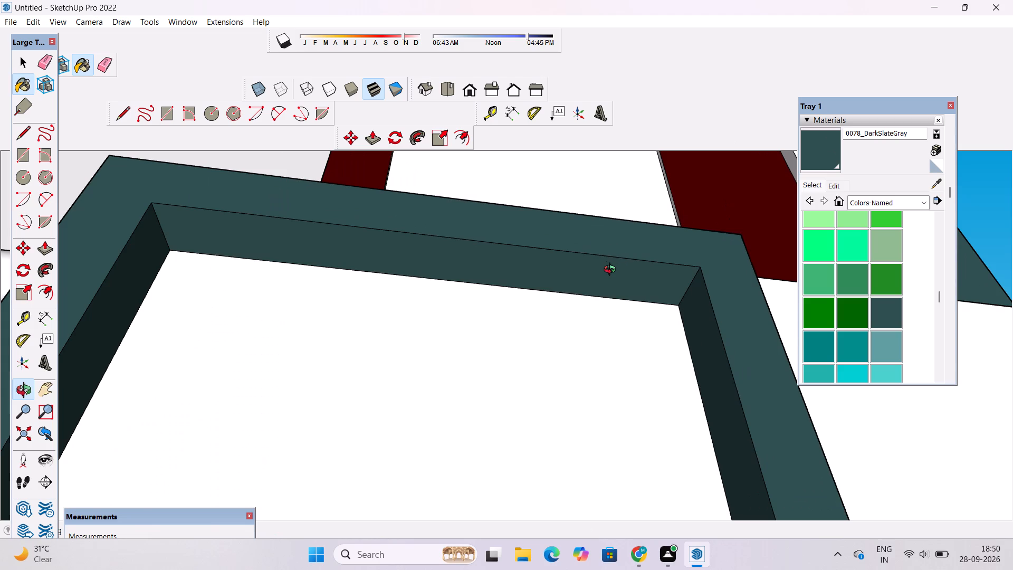
pyautogui.scroll(-6, 609, 270)
pyautogui.moveTo(608, 261); pyautogui.dragTo(618, 416)
pyautogui.scroll(-6, 579, 275)
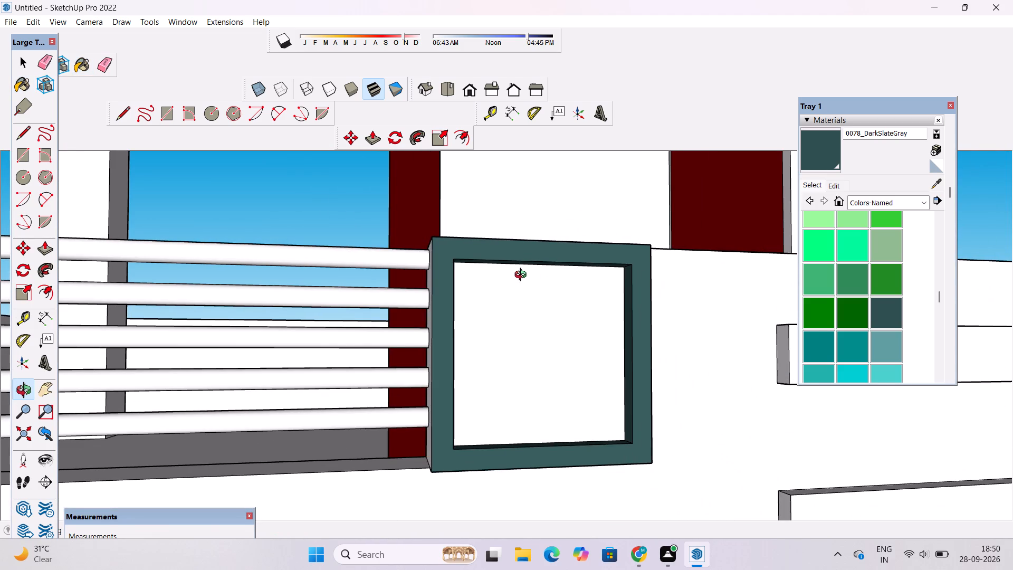
pyautogui.moveTo(412, 267); pyautogui.dragTo(552, 322)
pyautogui.click(835, 154)
pyautogui.scroll(5, 476, 273)
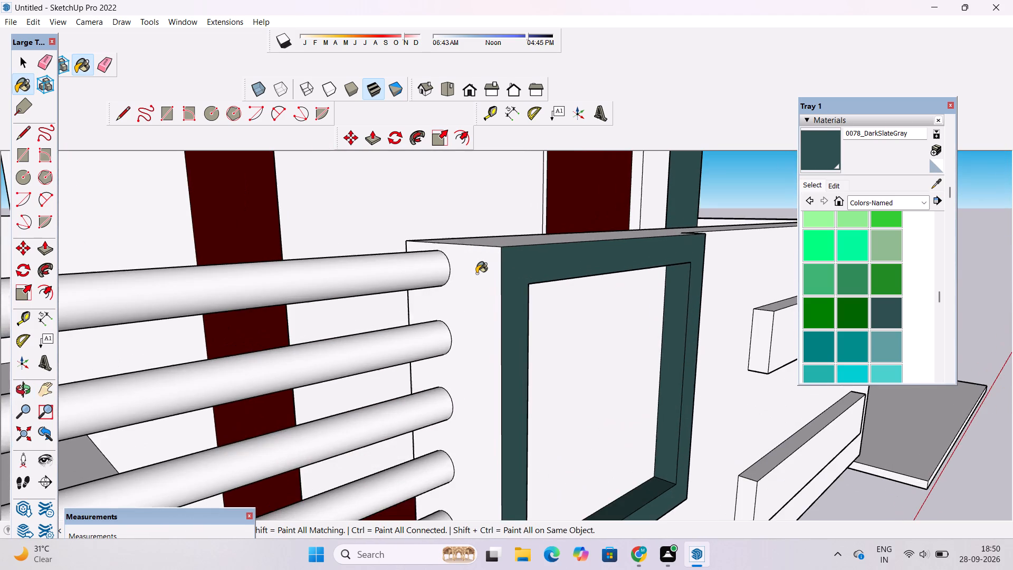
pyautogui.click(476, 273)
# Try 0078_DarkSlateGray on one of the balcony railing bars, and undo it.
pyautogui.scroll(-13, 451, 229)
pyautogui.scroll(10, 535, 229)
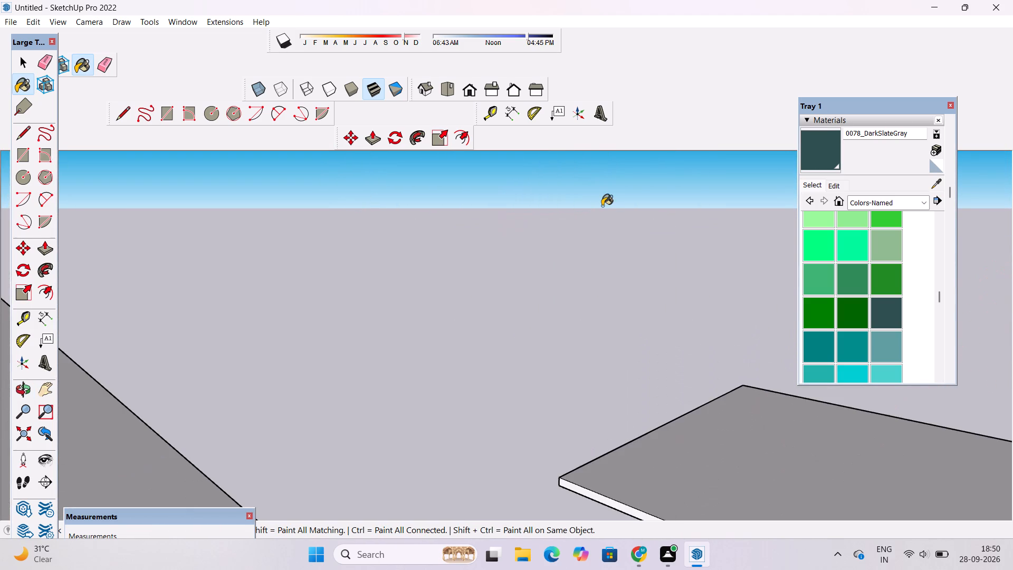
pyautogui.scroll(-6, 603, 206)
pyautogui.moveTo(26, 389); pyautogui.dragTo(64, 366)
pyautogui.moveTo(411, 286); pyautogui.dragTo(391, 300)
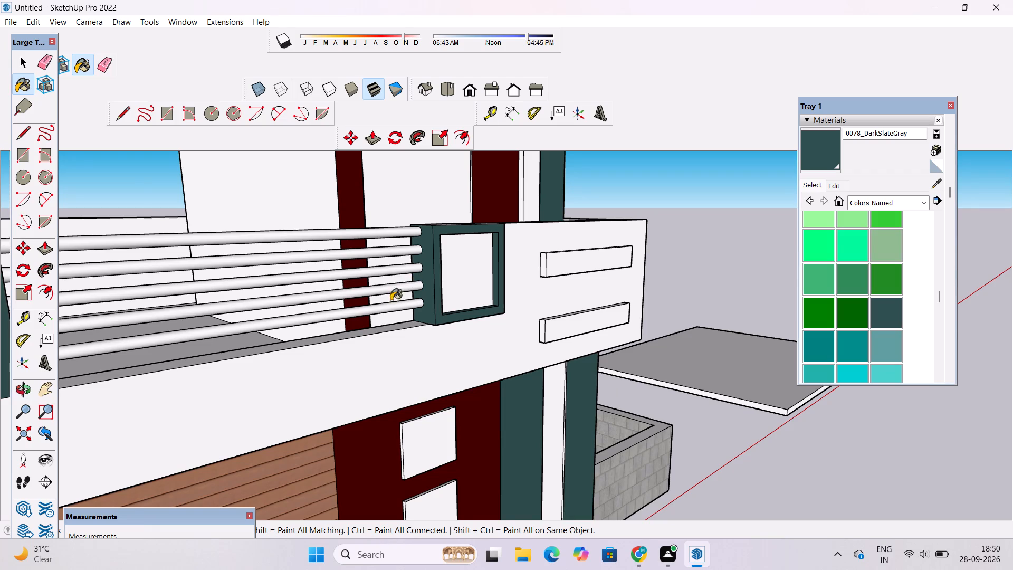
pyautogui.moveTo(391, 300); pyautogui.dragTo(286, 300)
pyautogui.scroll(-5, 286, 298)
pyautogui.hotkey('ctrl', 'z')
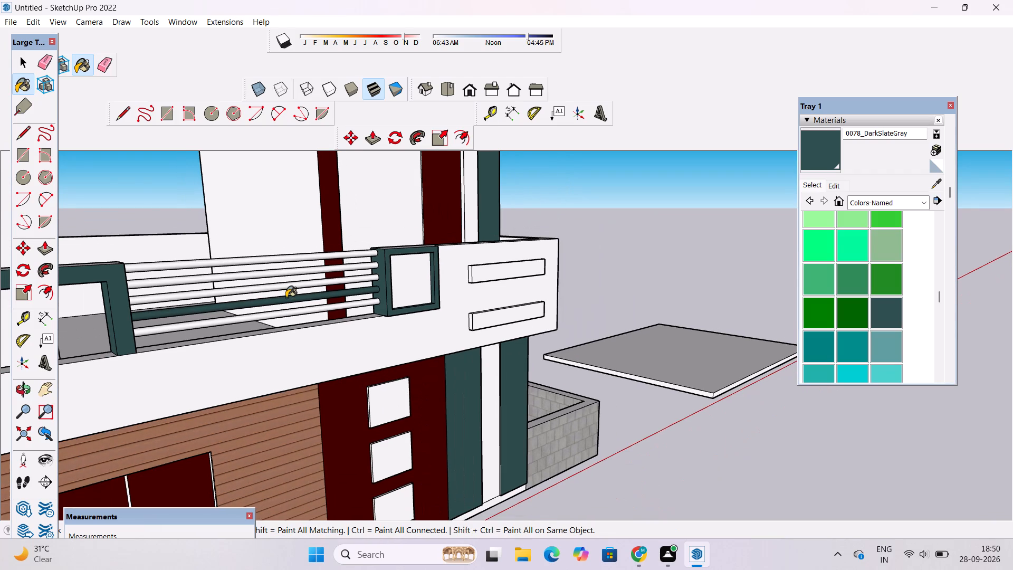
# Examine the balcony parapet and the ground-floor front facade from above, below and straight on.
pyautogui.press('o')
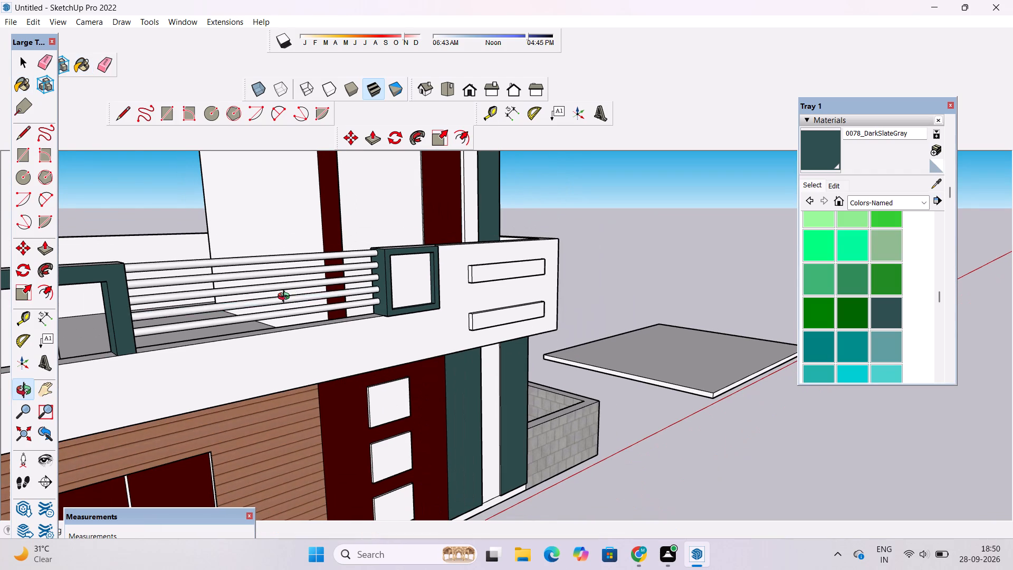
pyautogui.scroll(-7, 286, 298)
pyautogui.moveTo(436, 288); pyautogui.dragTo(343, 307)
pyautogui.scroll(3, 391, 281)
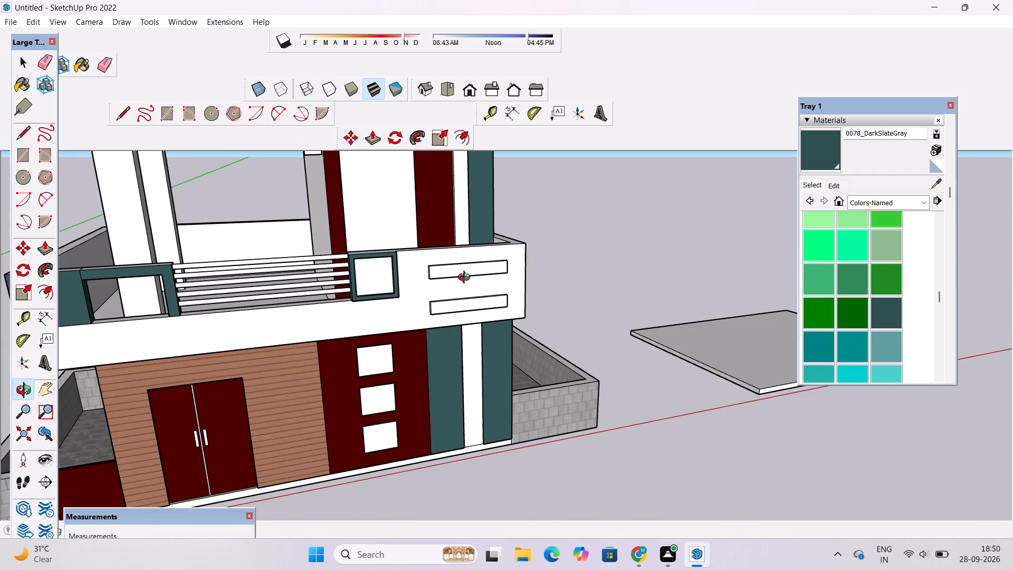
pyautogui.moveTo(466, 279); pyautogui.dragTo(426, 269)
pyautogui.moveTo(409, 325); pyautogui.dragTo(399, 263)
pyautogui.scroll(3, 411, 280)
pyautogui.moveTo(407, 309); pyautogui.dragTo(405, 230)
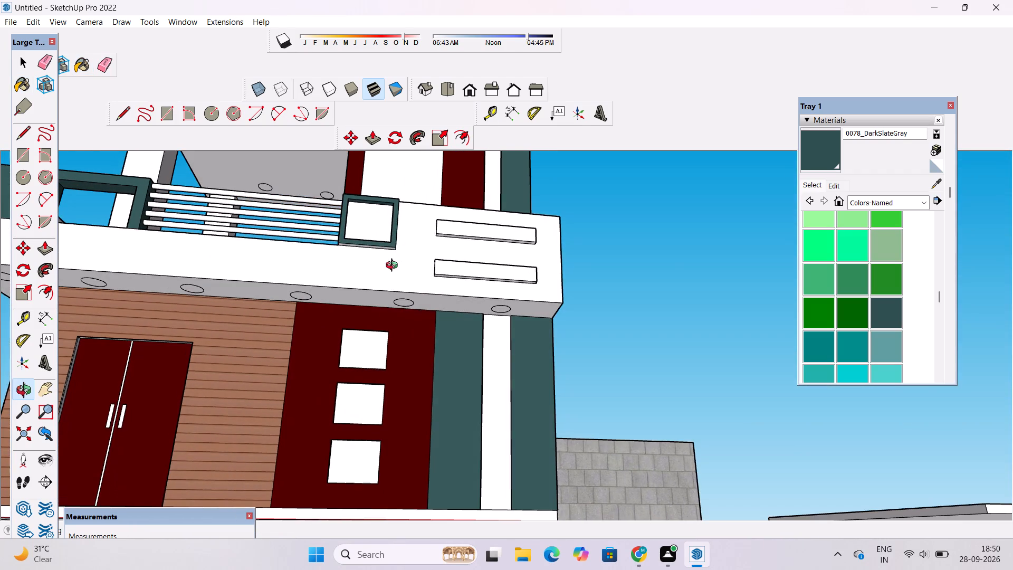
pyautogui.keyDown('shift'); pyautogui.moveTo(408, 283); pyautogui.dragTo(461, 293); pyautogui.keyUp('shift')
pyautogui.moveTo(464, 303); pyautogui.dragTo(463, 331)
pyautogui.moveTo(463, 332); pyautogui.dragTo(446, 305)
pyautogui.moveTo(450, 292); pyautogui.dragTo(450, 310)
pyautogui.moveTo(450, 310); pyautogui.dragTo(462, 293)
pyautogui.scroll(-1, 462, 293)
pyautogui.moveTo(463, 291); pyautogui.dragTo(464, 299)
pyautogui.keyDown('shift'); pyautogui.moveTo(464, 299); pyautogui.dragTo(468, 290); pyautogui.keyUp('shift')
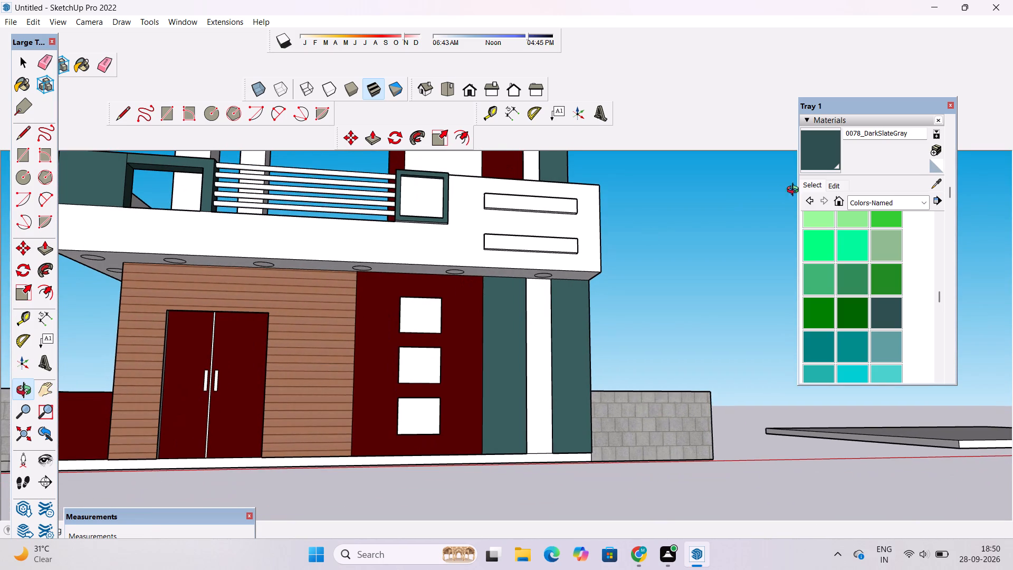
# Paint the narrow white strip between the two ground-floor dark slate gray panels with 0040_Peru.
pyautogui.scroll(4, 855, 300)
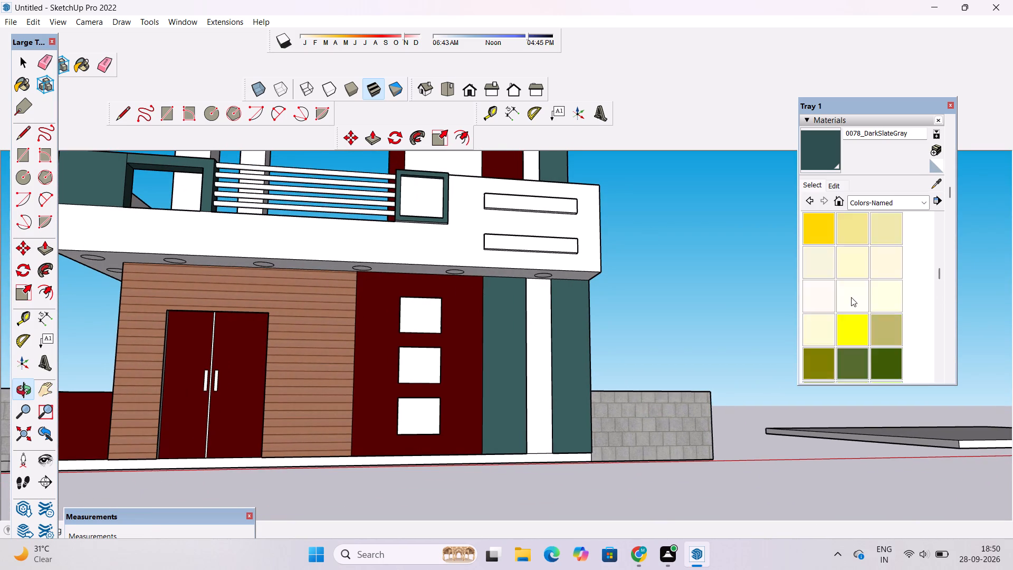
pyautogui.scroll(1, 851, 297)
pyautogui.scroll(-1, 851, 297)
pyautogui.scroll(1, 878, 306)
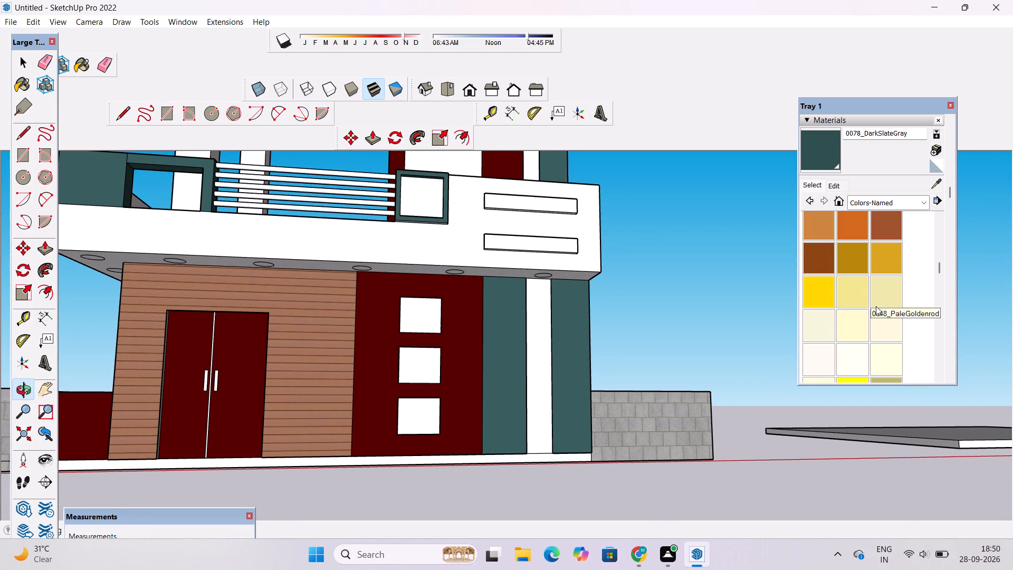
pyautogui.scroll(1, 876, 306)
pyautogui.click(815, 292)
pyautogui.click(533, 303)
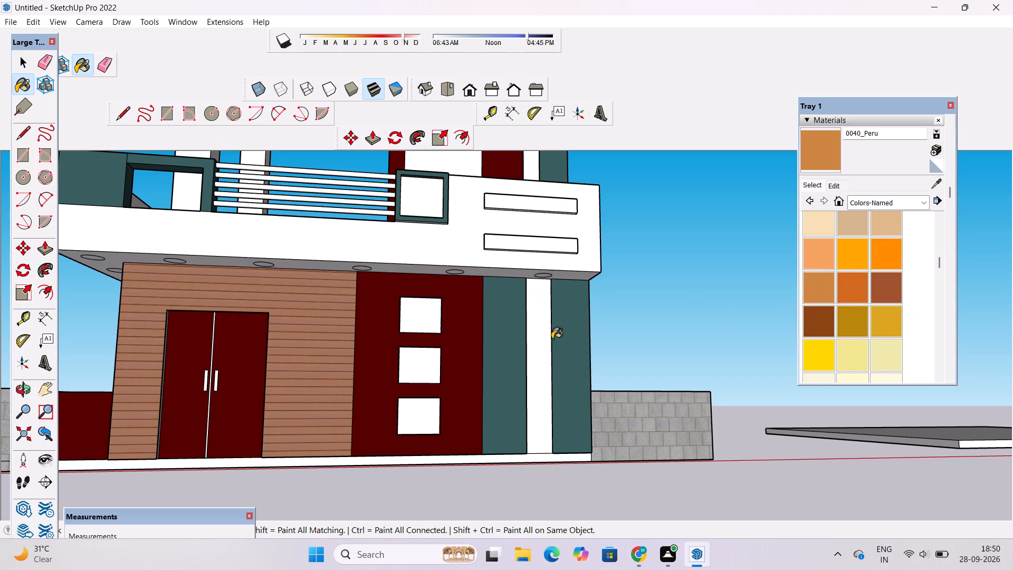
# Edit the 0040_Peru material's colour to a muted dusty pink.
pyautogui.click(834, 189)
pyautogui.click(864, 241)
pyautogui.doubleClick(865, 243)
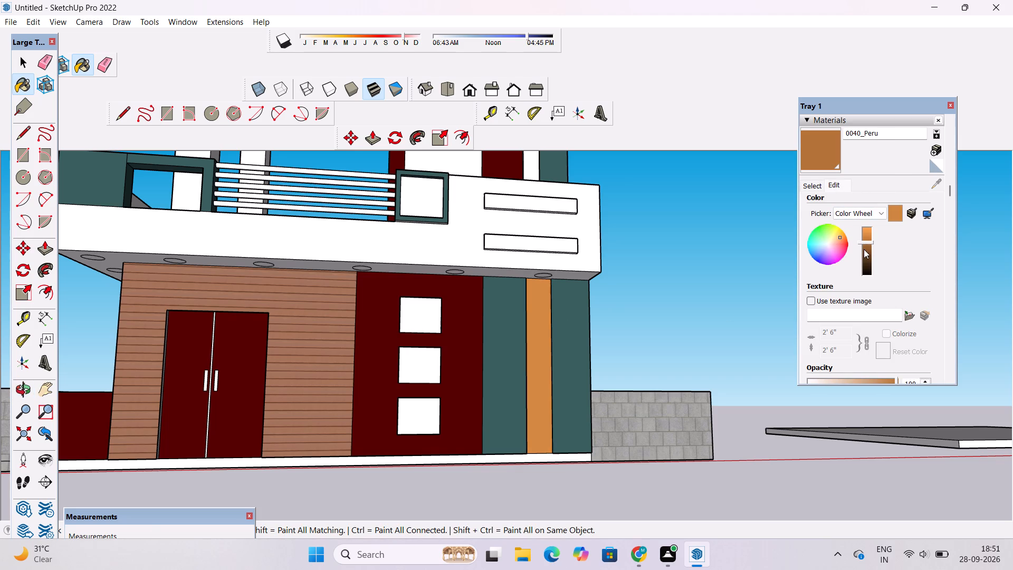
pyautogui.click(833, 234)
pyautogui.tripleClick(834, 235)
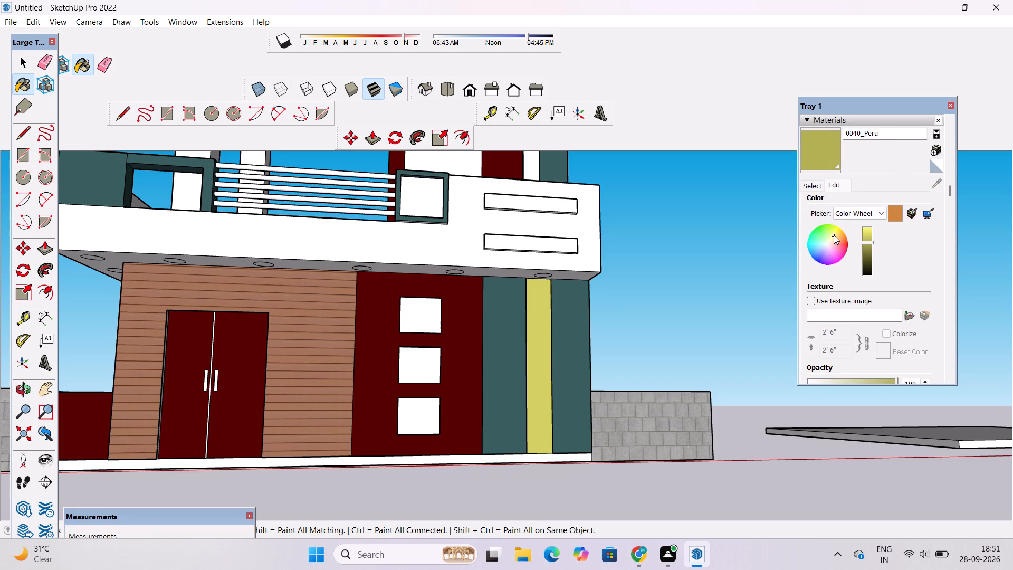
pyautogui.click(834, 236)
pyautogui.click(834, 243)
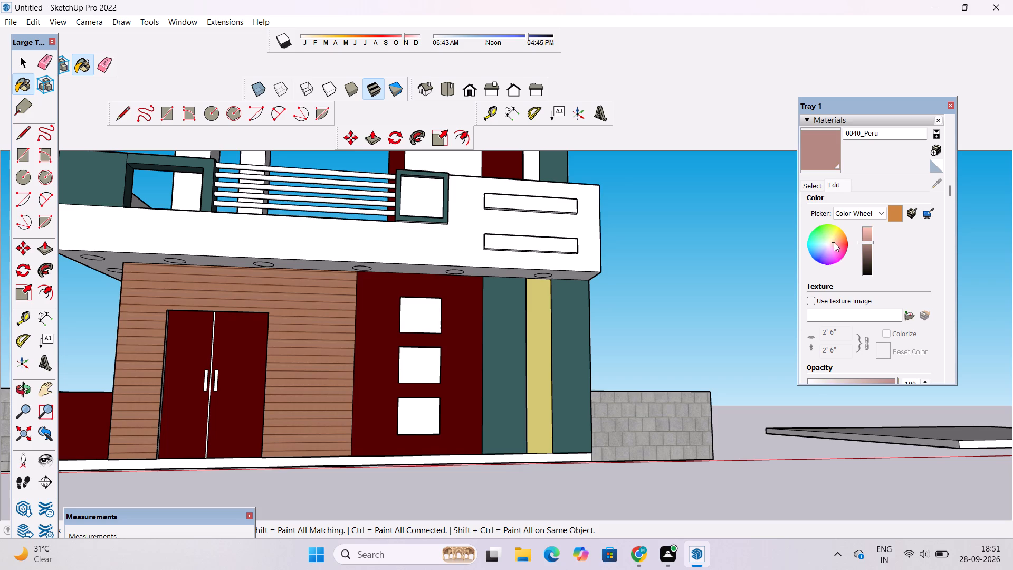
# Paint the front face of the balcony parapet with the edited dusty pink 0040_Peru material.
pyautogui.scroll(-2, 517, 283)
pyautogui.click(474, 252)
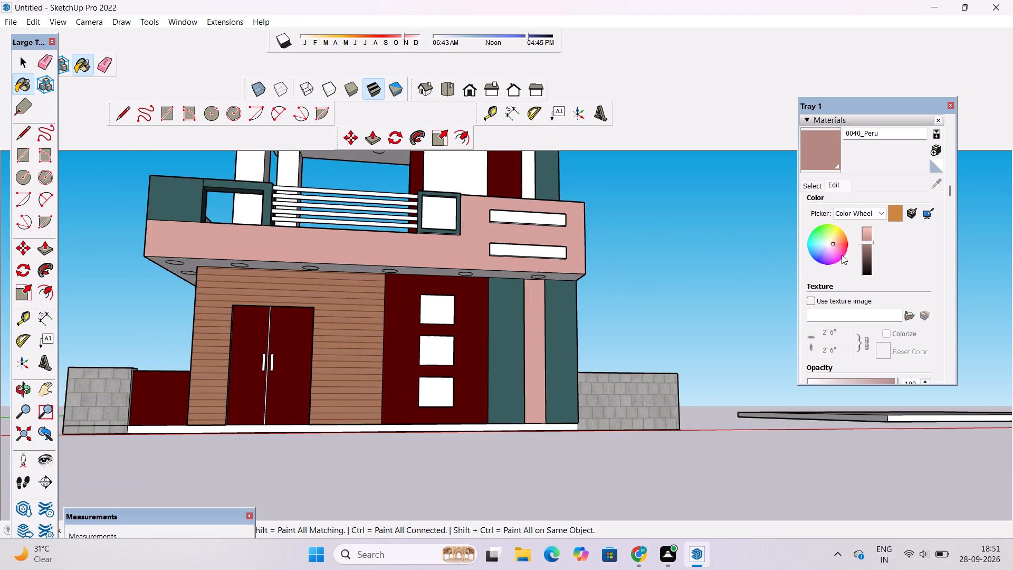
# Darken the 0040_Peru material's dusty pink colour slightly.
pyautogui.click(865, 248)
# Examine the painted house from the front, above and the side, checking the parapet, upper floor and side walls.
pyautogui.press('o')
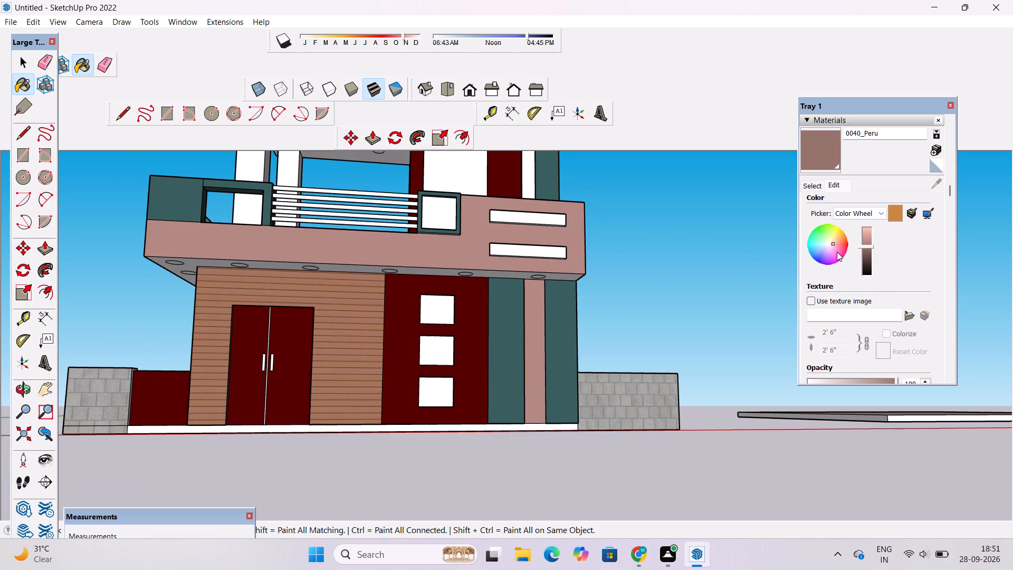
pyautogui.scroll(-3, 549, 263)
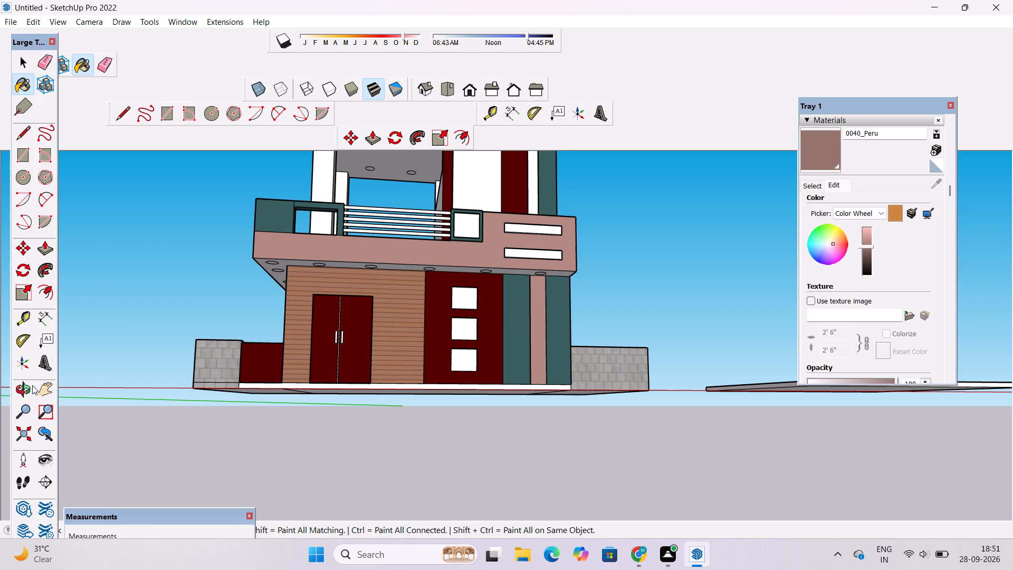
pyautogui.click(22, 386)
pyautogui.scroll(-5, 359, 254)
pyautogui.moveTo(415, 254); pyautogui.dragTo(377, 326)
pyautogui.scroll(3, 376, 321)
pyautogui.keyDown('shift'); pyautogui.moveTo(395, 286); pyautogui.dragTo(384, 324); pyautogui.keyUp('shift')
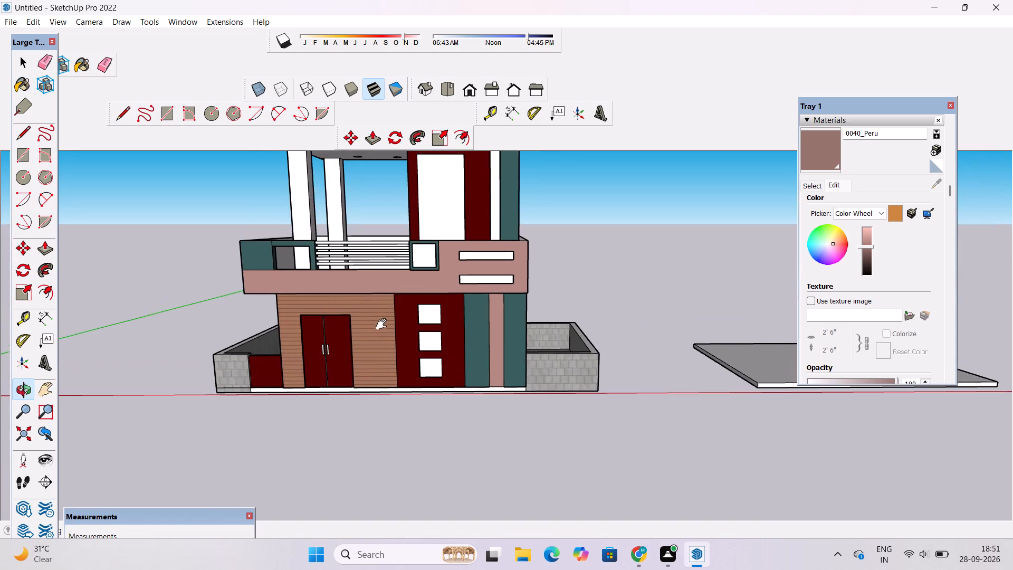
pyautogui.keyDown('shift'); pyautogui.moveTo(407, 302); pyautogui.dragTo(402, 339); pyautogui.keyUp('shift')
pyautogui.scroll(4, 396, 348)
pyautogui.keyDown('shift'); pyautogui.moveTo(434, 321); pyautogui.dragTo(472, 348); pyautogui.keyUp('shift')
pyautogui.moveTo(428, 351); pyautogui.dragTo(568, 334)
pyautogui.scroll(-5, 435, 335)
pyautogui.scroll(5, 303, 293)
pyautogui.moveTo(494, 285); pyautogui.dragTo(407, 284)
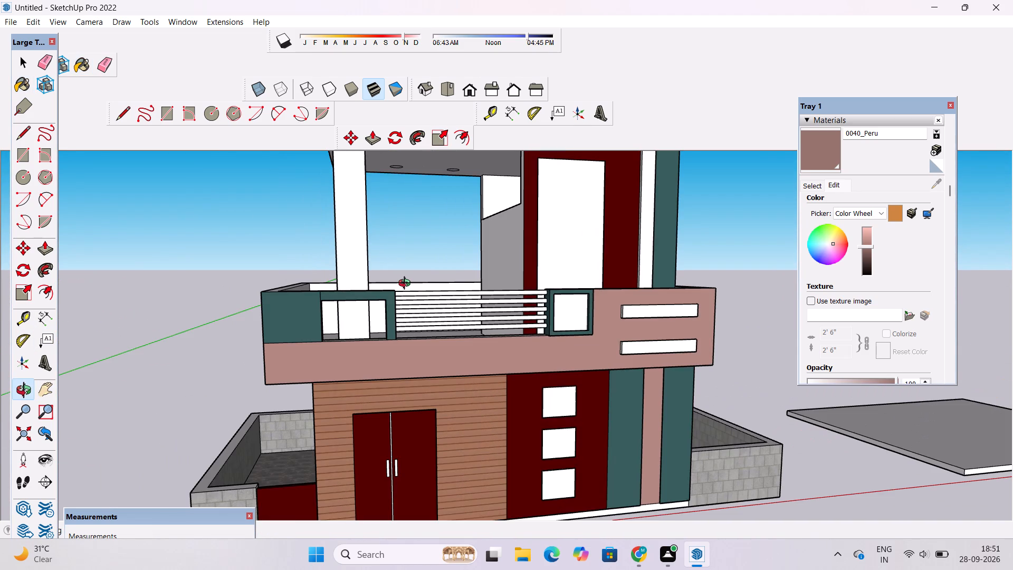
pyautogui.scroll(-4, 421, 295)
pyautogui.keyDown('shift'); pyautogui.moveTo(520, 240); pyautogui.dragTo(372, 318); pyautogui.keyUp('shift')
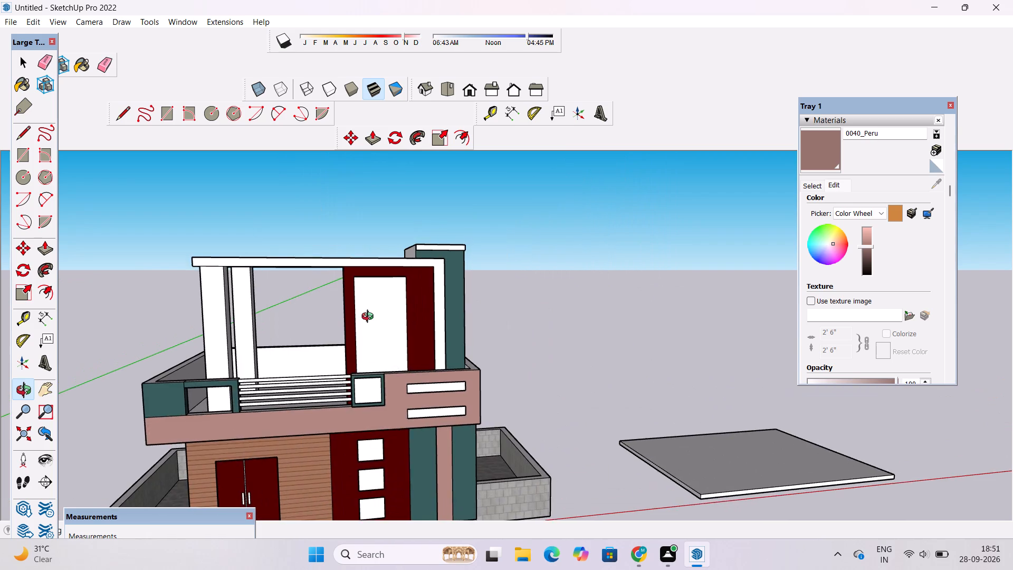
pyautogui.scroll(2, 370, 318)
pyautogui.keyDown('shift'); pyautogui.moveTo(369, 320); pyautogui.dragTo(401, 274); pyautogui.keyUp('shift')
pyautogui.moveTo(407, 292); pyautogui.dragTo(410, 328)
pyautogui.scroll(3, 423, 297)
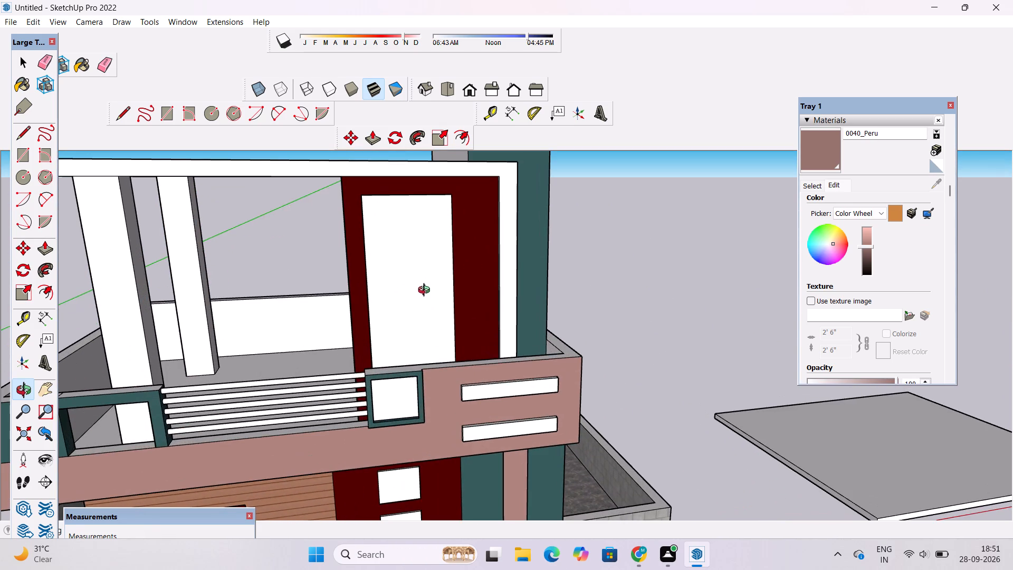
pyautogui.moveTo(479, 267); pyautogui.dragTo(407, 280)
pyautogui.scroll(-6, 407, 280)
pyautogui.moveTo(514, 265); pyautogui.dragTo(324, 257)
pyautogui.moveTo(325, 262); pyautogui.dragTo(553, 261)
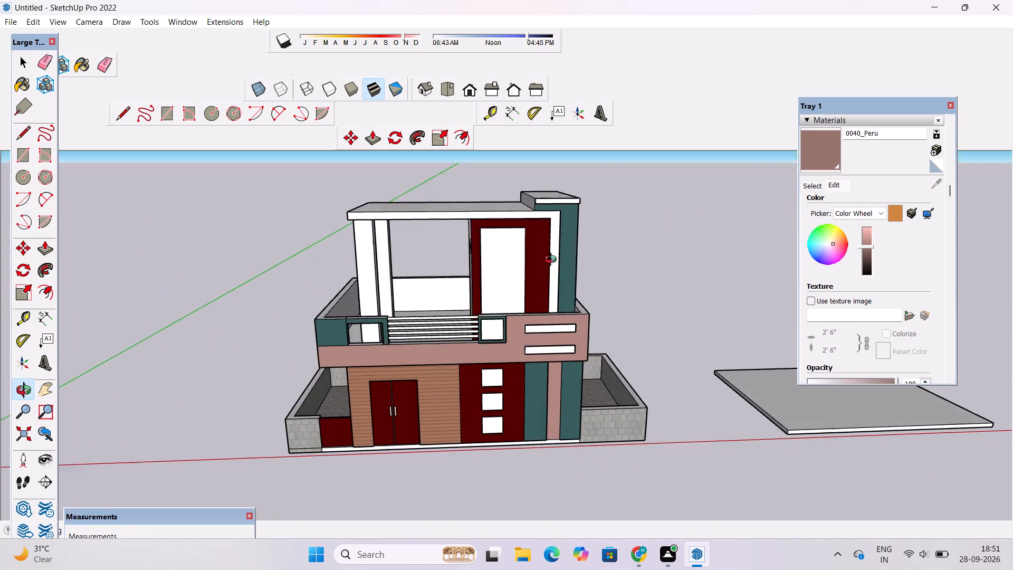
pyautogui.moveTo(553, 261); pyautogui.dragTo(568, 251)
pyautogui.moveTo(493, 369); pyautogui.dragTo(483, 301)
pyautogui.scroll(5, 371, 312)
pyautogui.moveTo(254, 346); pyautogui.dragTo(544, 334)
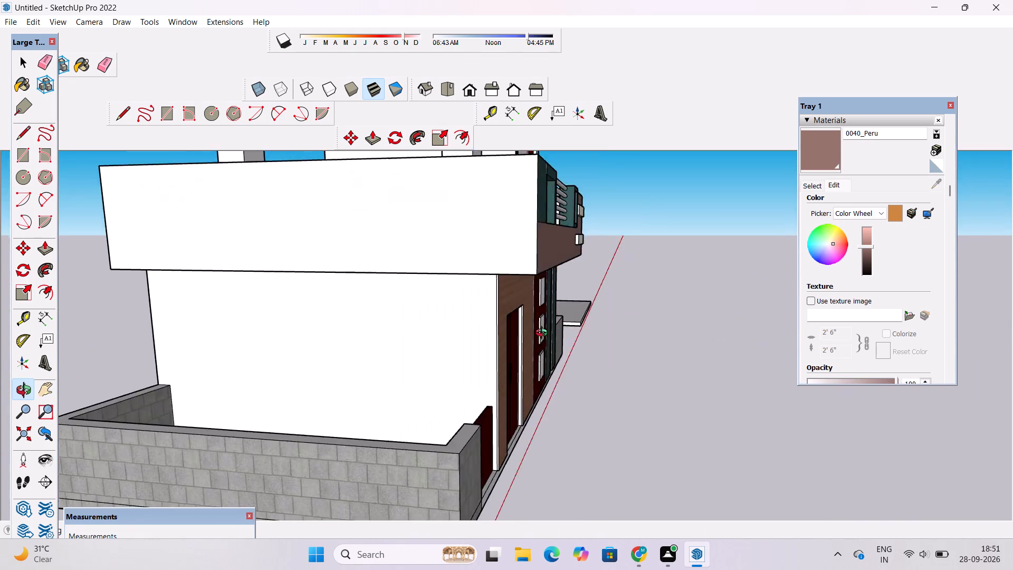
pyautogui.moveTo(544, 334); pyautogui.dragTo(365, 354)
pyautogui.scroll(-4, 366, 350)
pyautogui.keyDown('shift'); pyautogui.moveTo(477, 348); pyautogui.dragTo(421, 344); pyautogui.keyUp('shift')
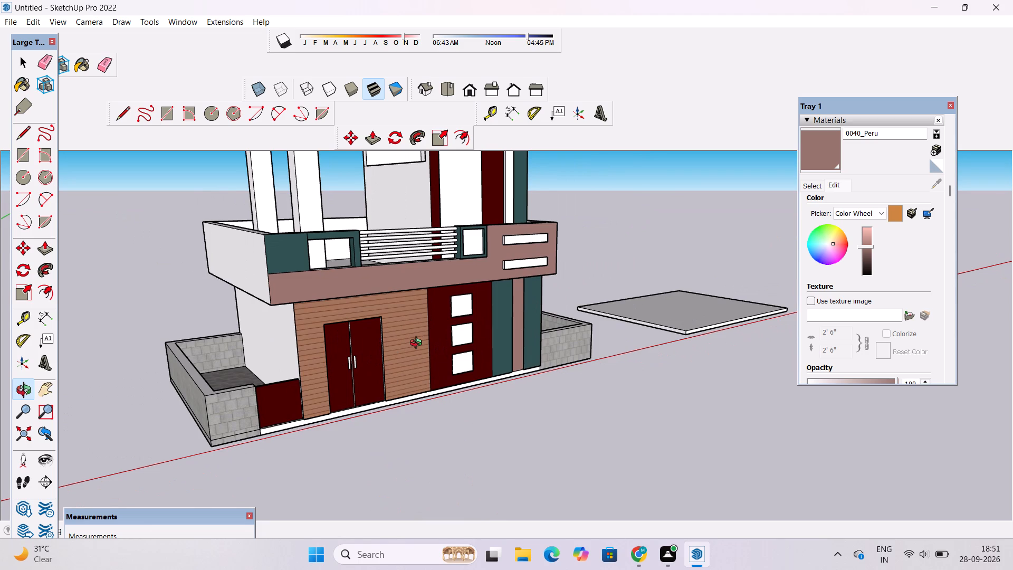
# Examine the house front, balcony underside and side walls up close and from several angles to check the painted surfaces.
pyautogui.scroll(-2, 418, 341)
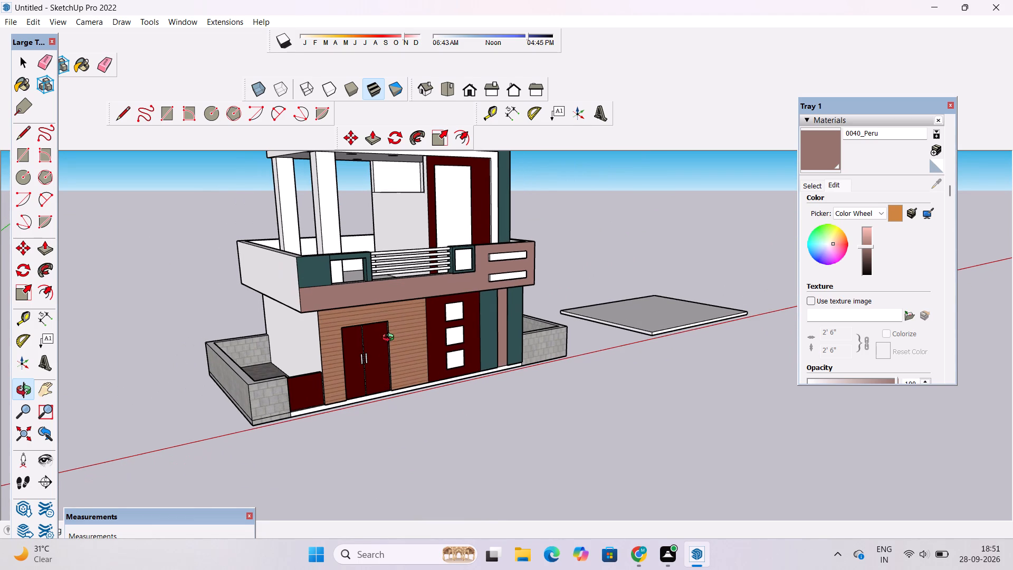
pyautogui.keyDown('shift'); pyautogui.moveTo(390, 339); pyautogui.dragTo(446, 331); pyautogui.keyUp('shift')
pyautogui.moveTo(454, 353); pyautogui.dragTo(450, 324)
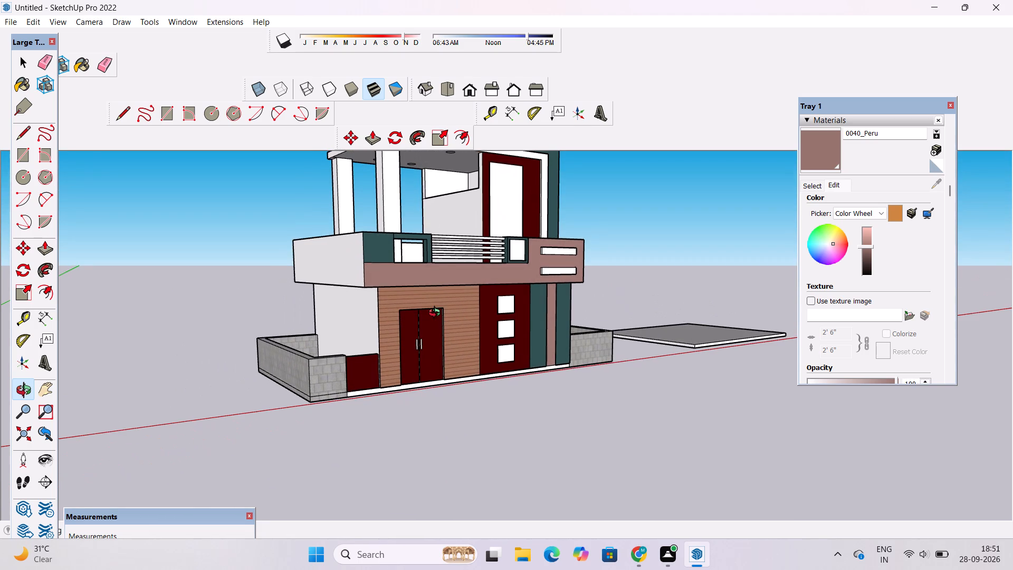
pyautogui.scroll(6, 437, 317)
pyautogui.moveTo(460, 332); pyautogui.dragTo(444, 307)
pyautogui.scroll(4, 681, 277)
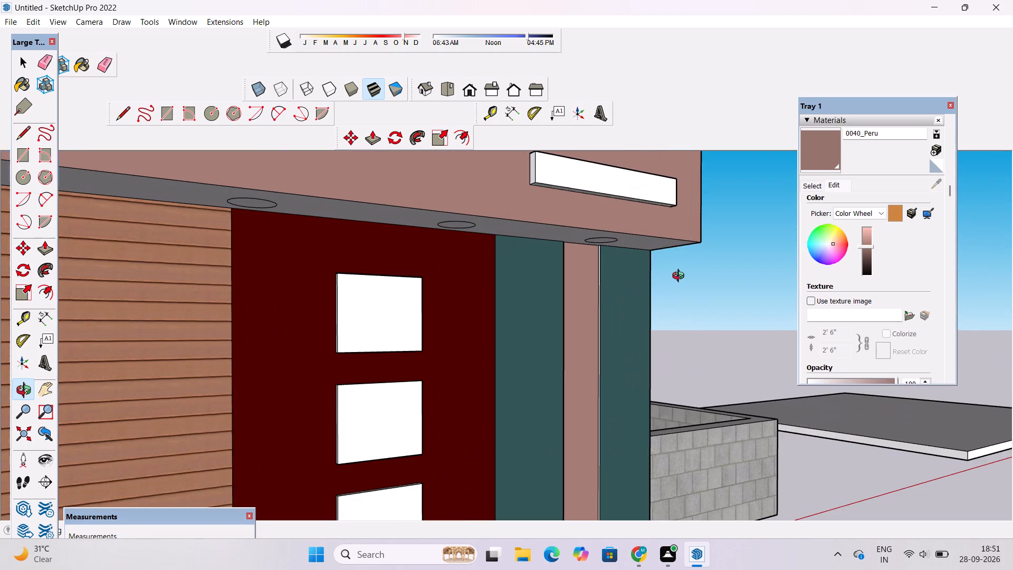
pyautogui.moveTo(704, 262); pyautogui.dragTo(618, 261)
pyautogui.scroll(-7, 590, 261)
pyautogui.scroll(6, 581, 286)
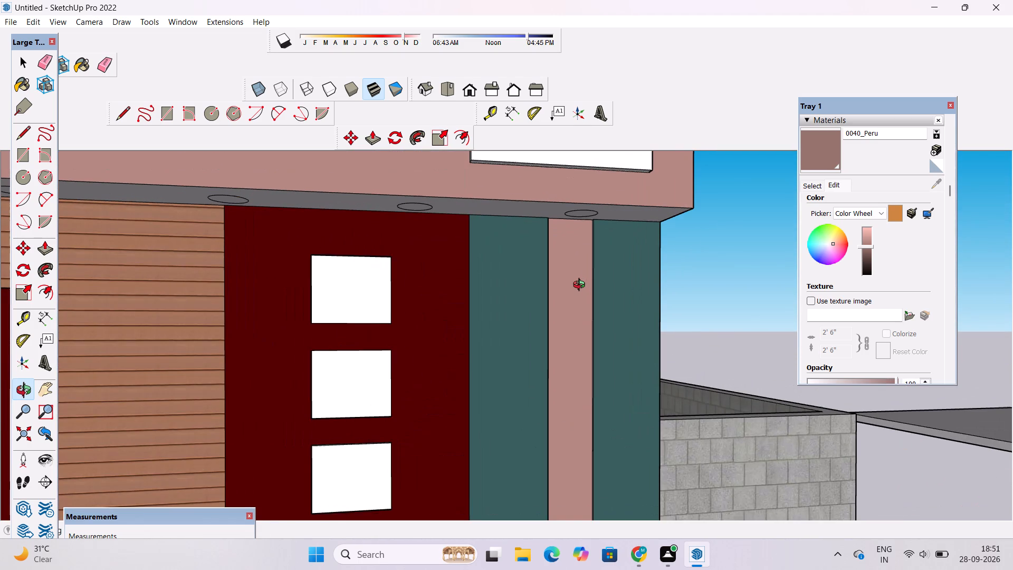
pyautogui.scroll(-10, 581, 286)
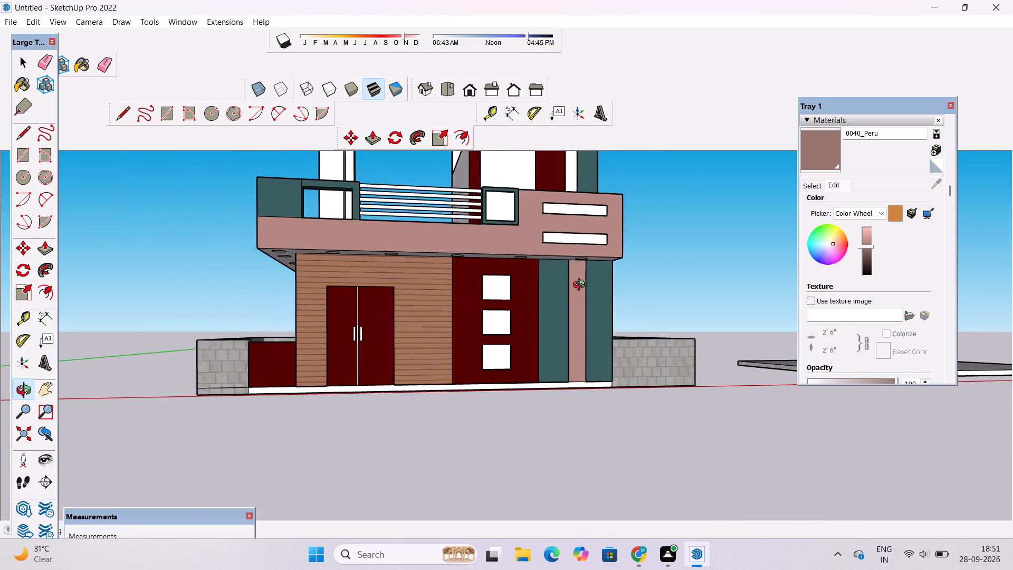
pyautogui.scroll(-2, 581, 286)
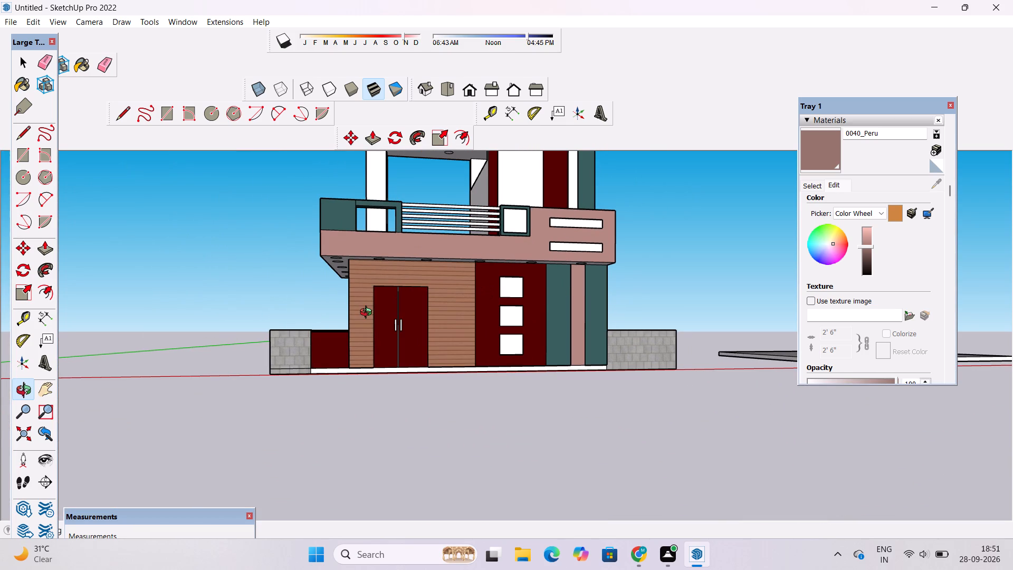
pyautogui.moveTo(393, 307); pyautogui.dragTo(587, 413)
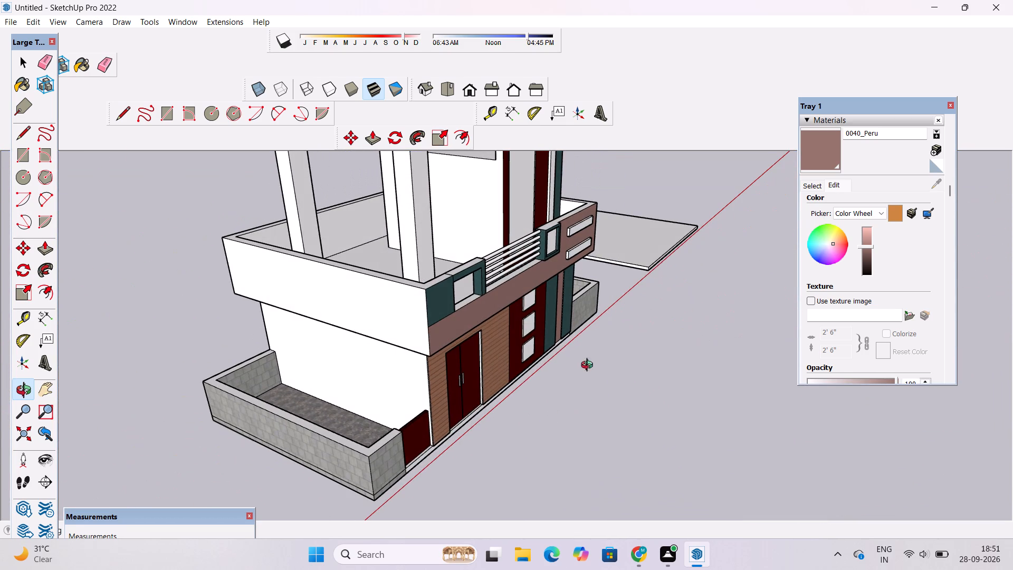
pyautogui.scroll(6, 421, 351)
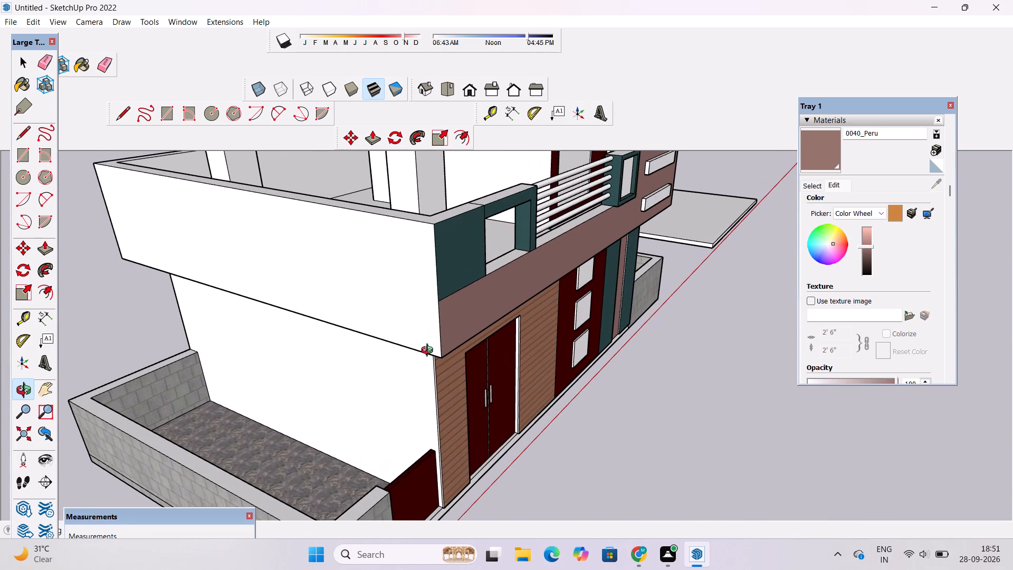
pyautogui.scroll(-6, 434, 352)
pyautogui.moveTo(552, 397); pyautogui.dragTo(359, 315)
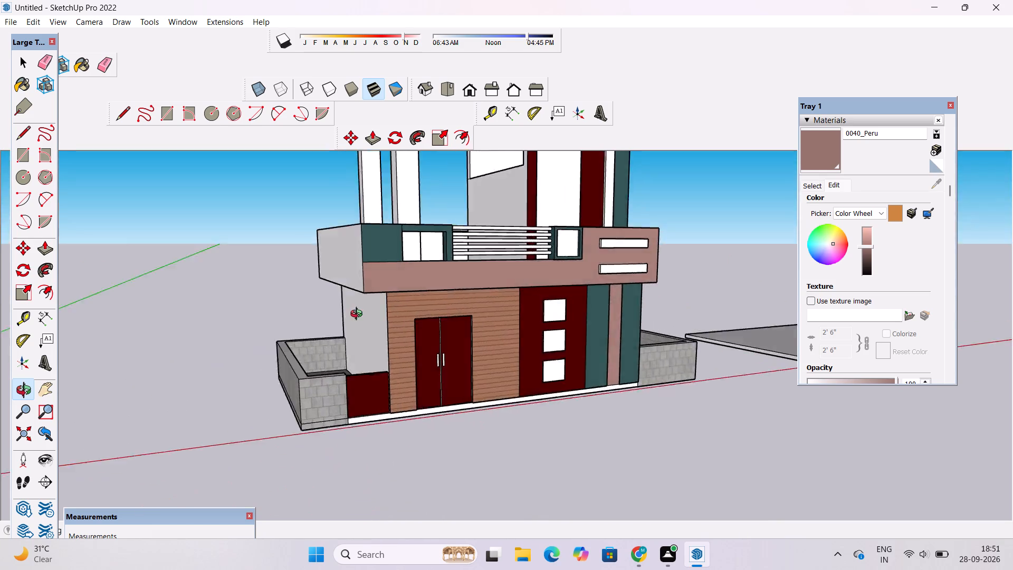
pyautogui.moveTo(359, 315); pyautogui.dragTo(329, 315)
pyautogui.scroll(-5, 277, 321)
pyautogui.scroll(8, 536, 332)
pyautogui.scroll(-3, 408, 395)
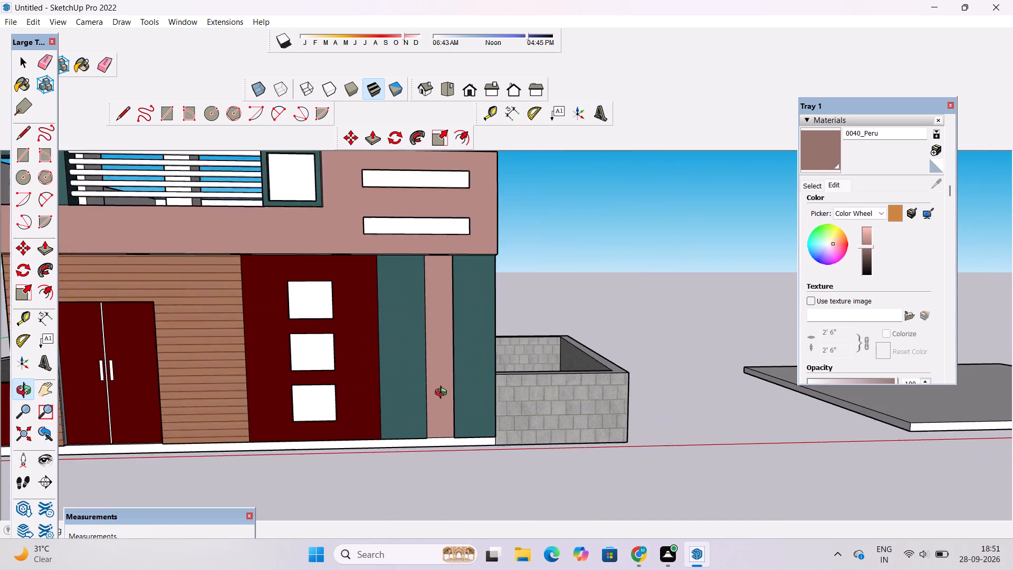
pyautogui.scroll(-2, 443, 394)
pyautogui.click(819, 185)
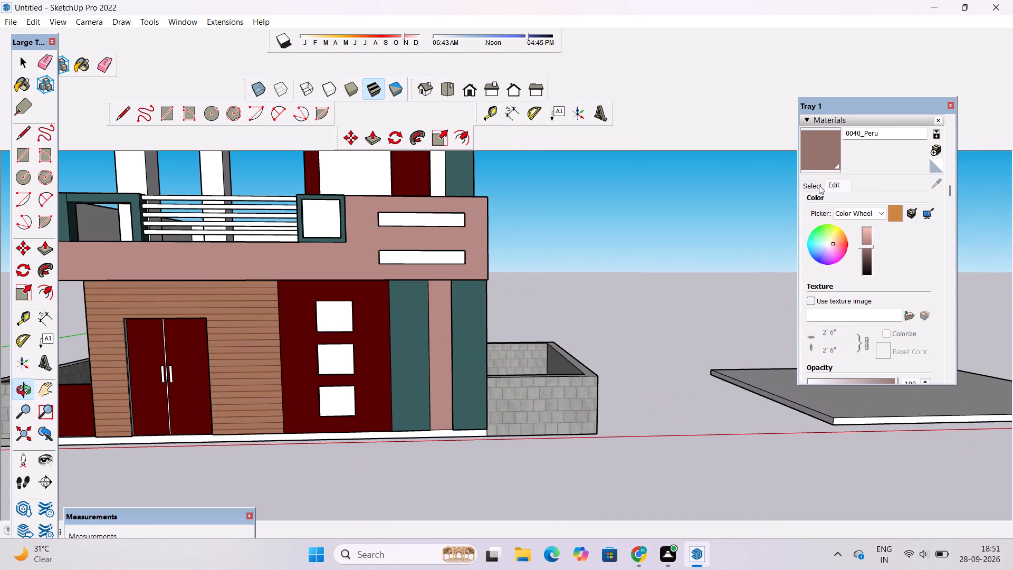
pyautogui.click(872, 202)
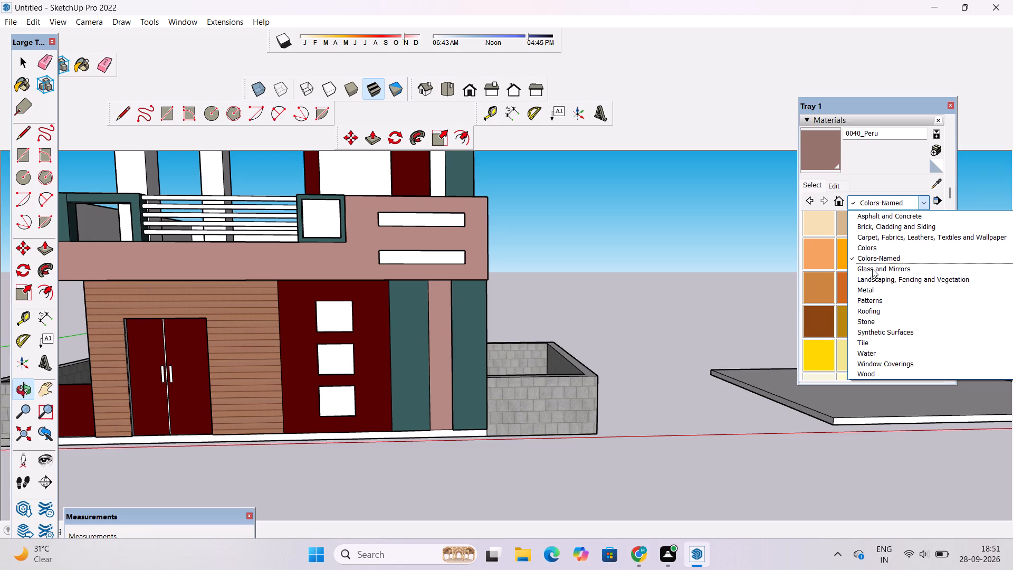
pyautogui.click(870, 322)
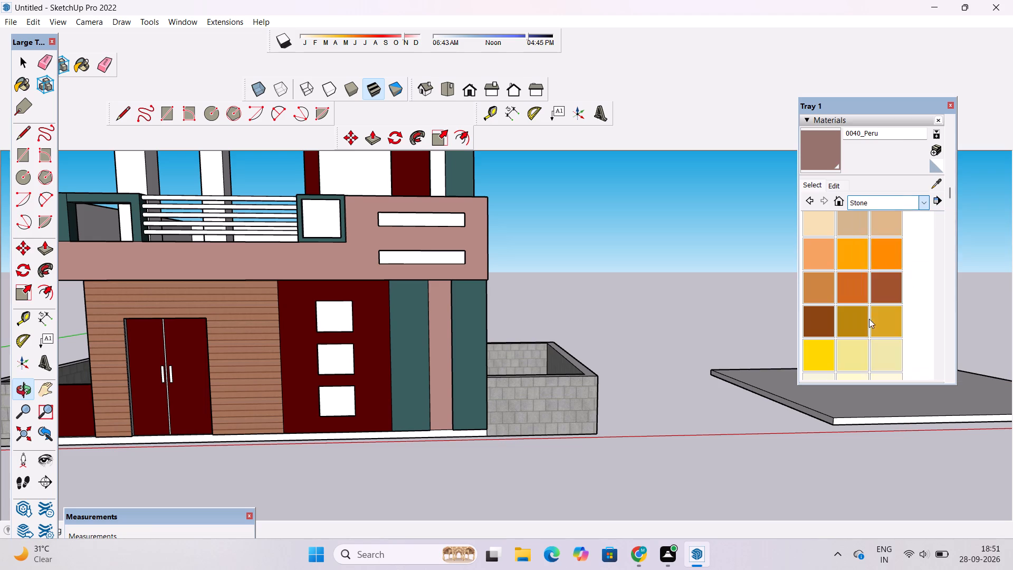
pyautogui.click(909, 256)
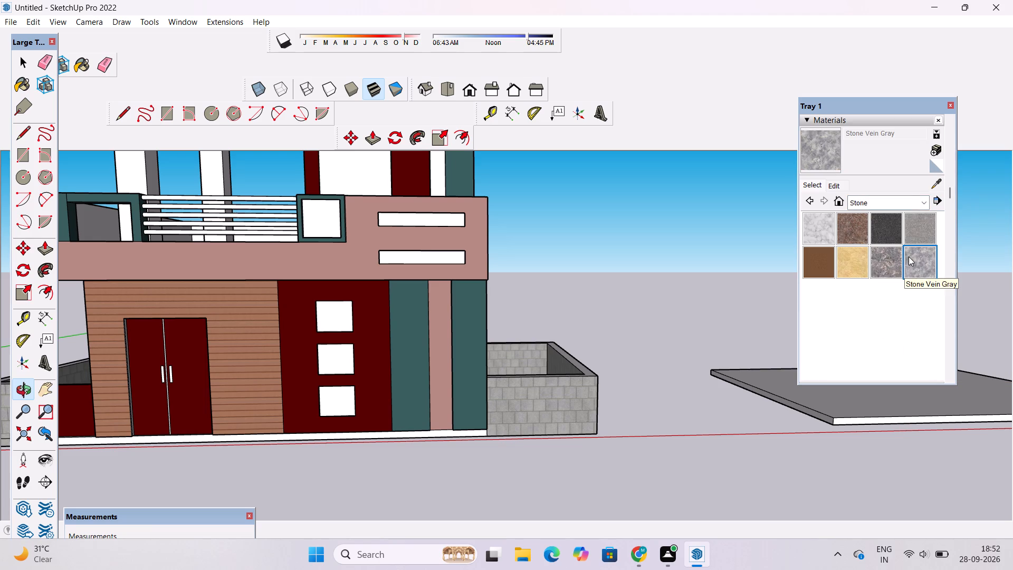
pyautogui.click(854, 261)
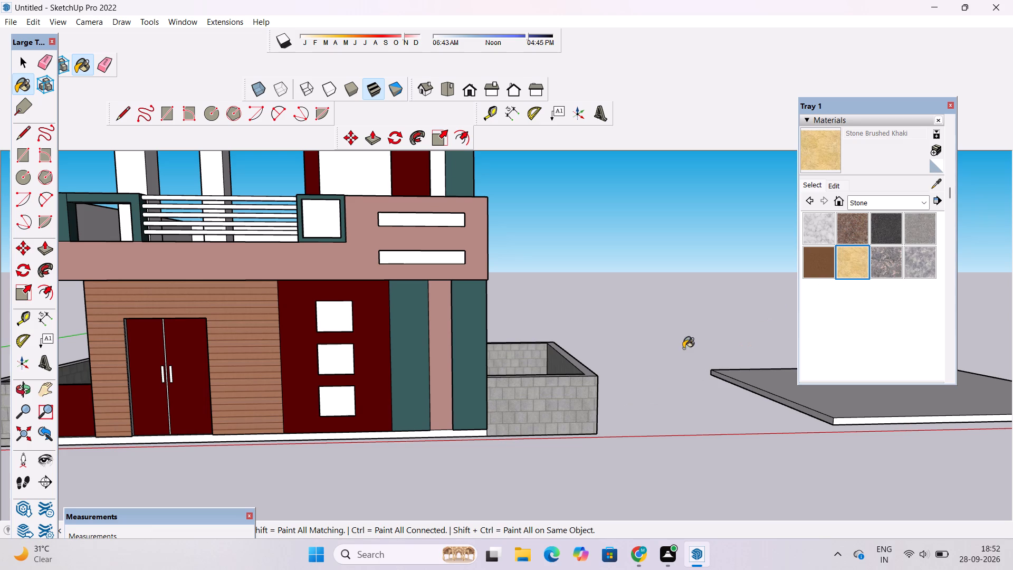
# Paint the tall white panel inside the maroon upper-floor frame with the Checker Plate material from the Patterns collection.
pyautogui.scroll(-6, 690, 304)
pyautogui.scroll(4, 527, 239)
pyautogui.scroll(5, 463, 224)
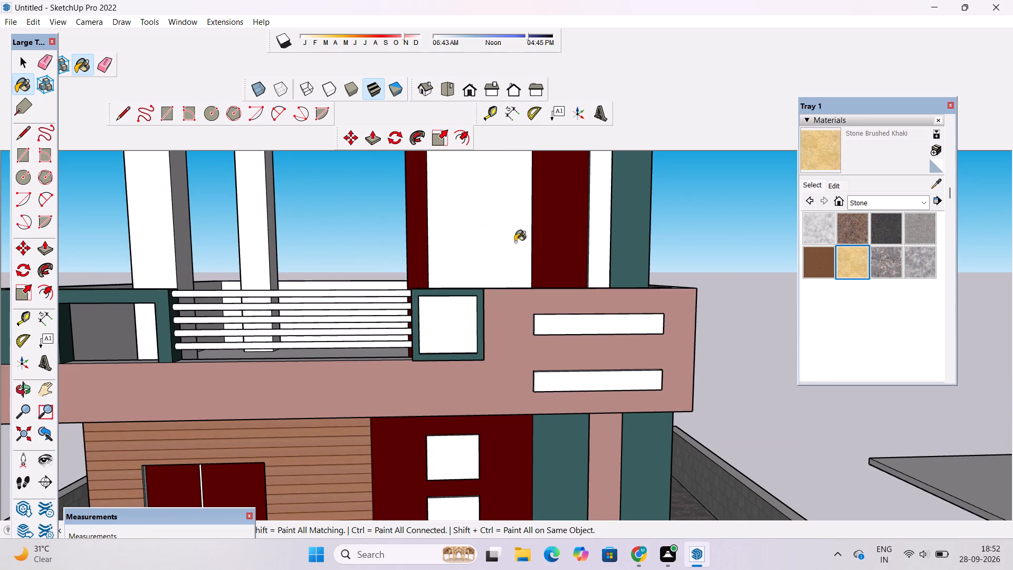
pyautogui.click(875, 197)
pyautogui.click(872, 298)
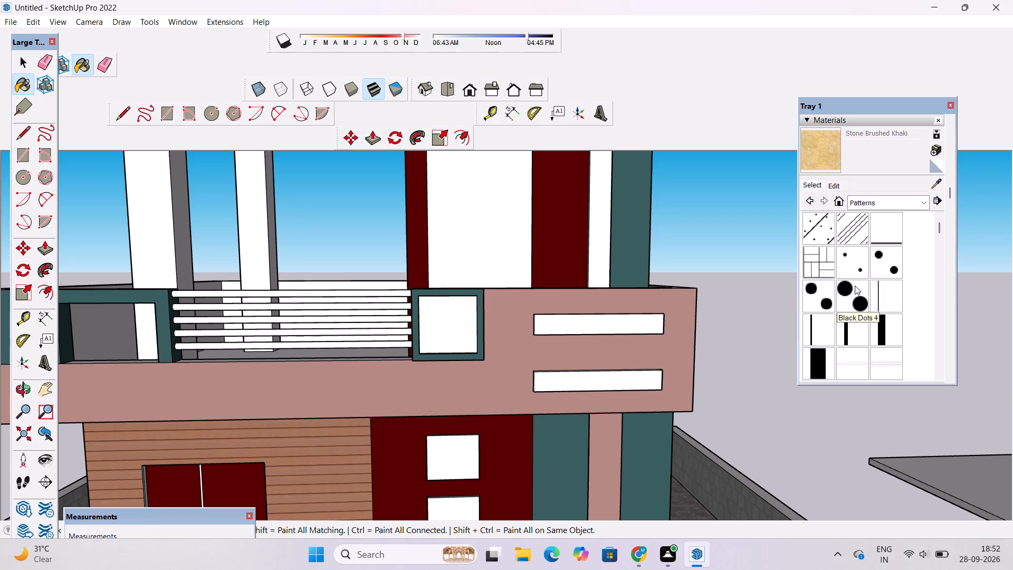
pyautogui.scroll(-4, 855, 286)
pyautogui.click(809, 278)
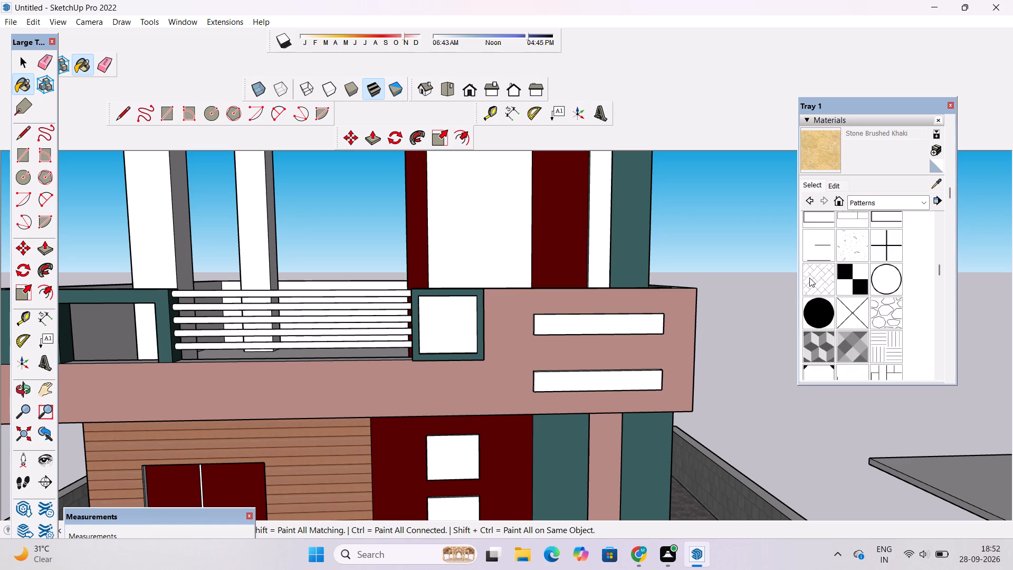
pyautogui.scroll(-4, 570, 335)
pyautogui.click(526, 263)
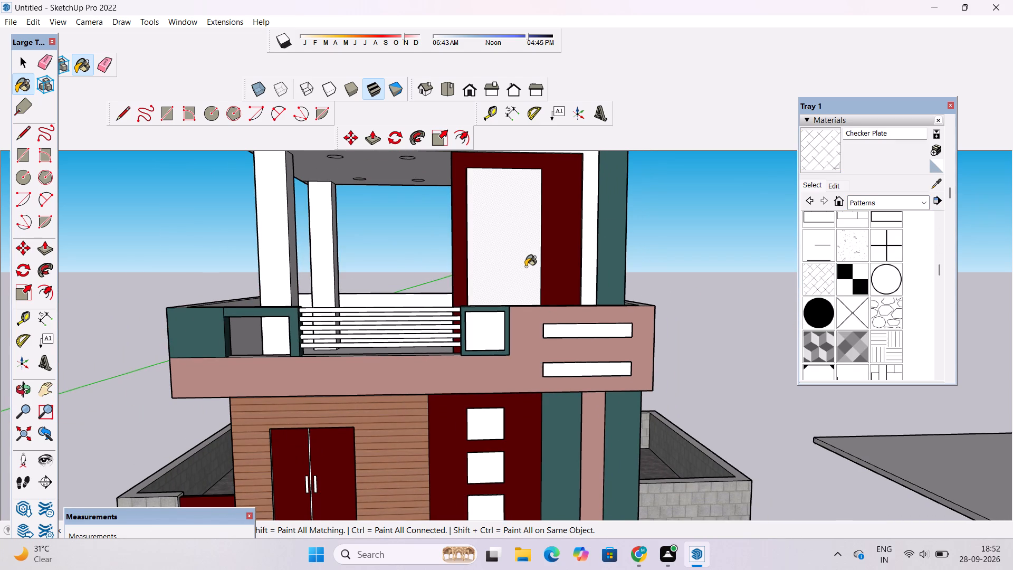
# Set the Checker Plate texture size to 10'.
pyautogui.click(835, 190)
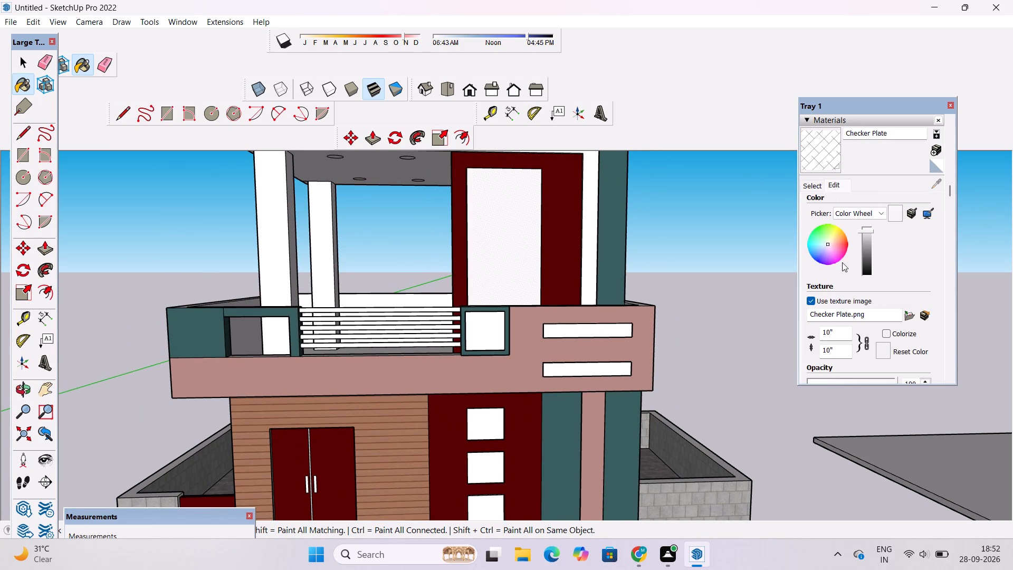
pyautogui.click(839, 346)
pyautogui.press('BackSpace')
pyautogui.press("'")
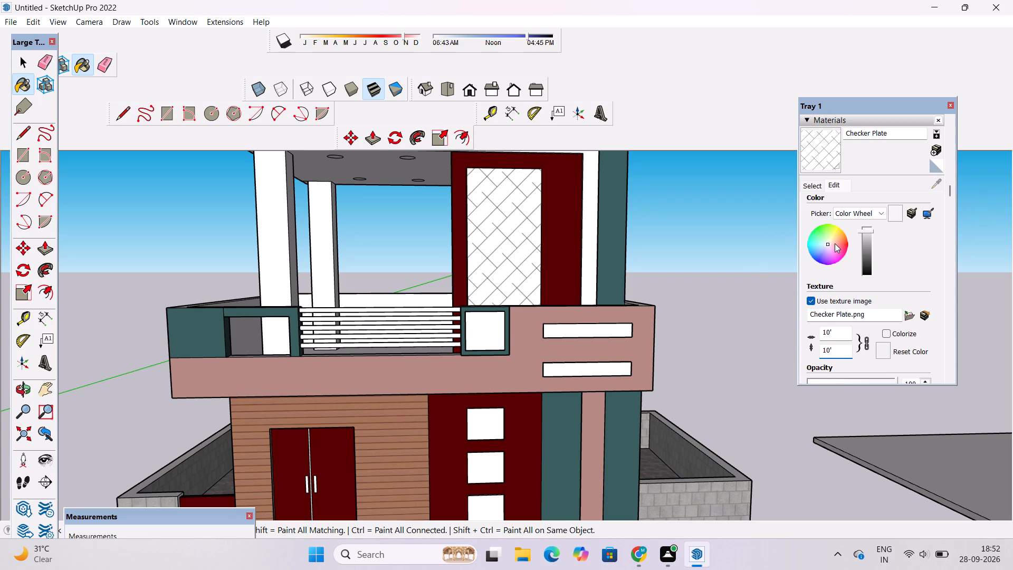
# Tint the Checker Plate material a pale pink.
pyautogui.click(837, 237)
pyautogui.click(835, 234)
pyautogui.doubleClick(834, 234)
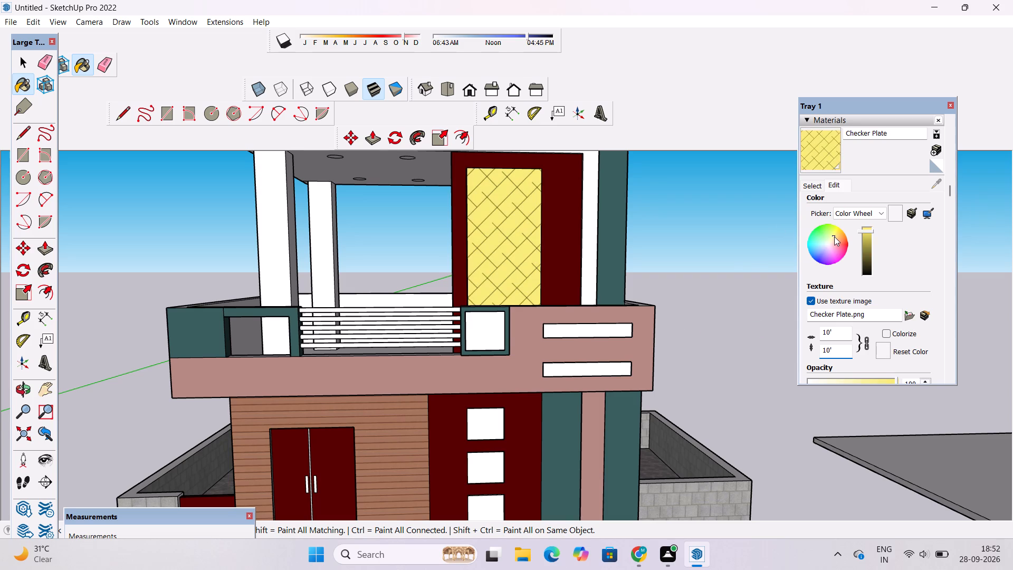
pyautogui.doubleClick(834, 237)
pyautogui.click(832, 245)
# Examine the whole house from the front and from above to judge the pink checker panel against the facade.
pyautogui.scroll(-7, 474, 243)
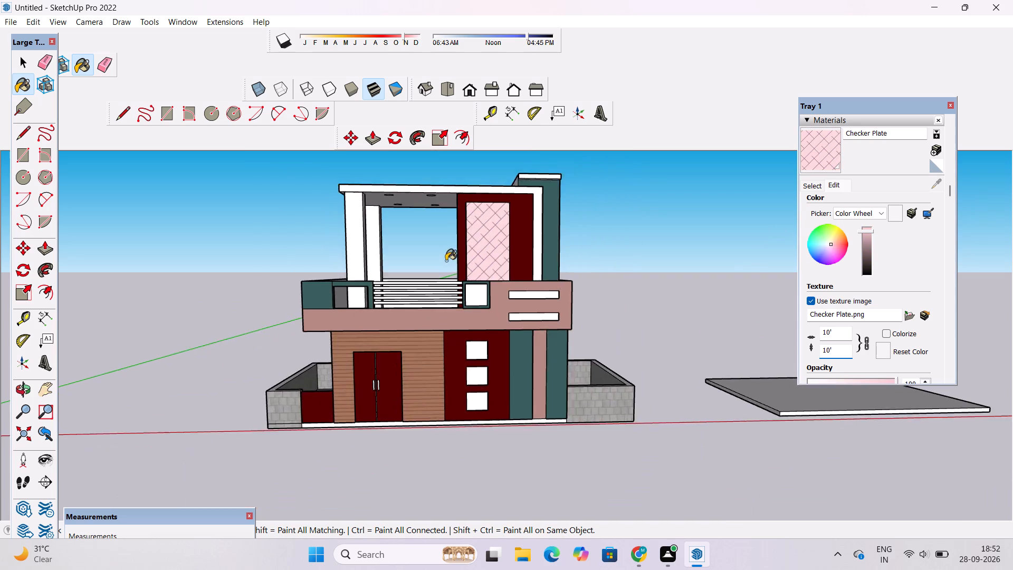
pyautogui.scroll(-5, 446, 261)
pyautogui.scroll(5, 509, 260)
pyautogui.press('space')
pyautogui.press('o')
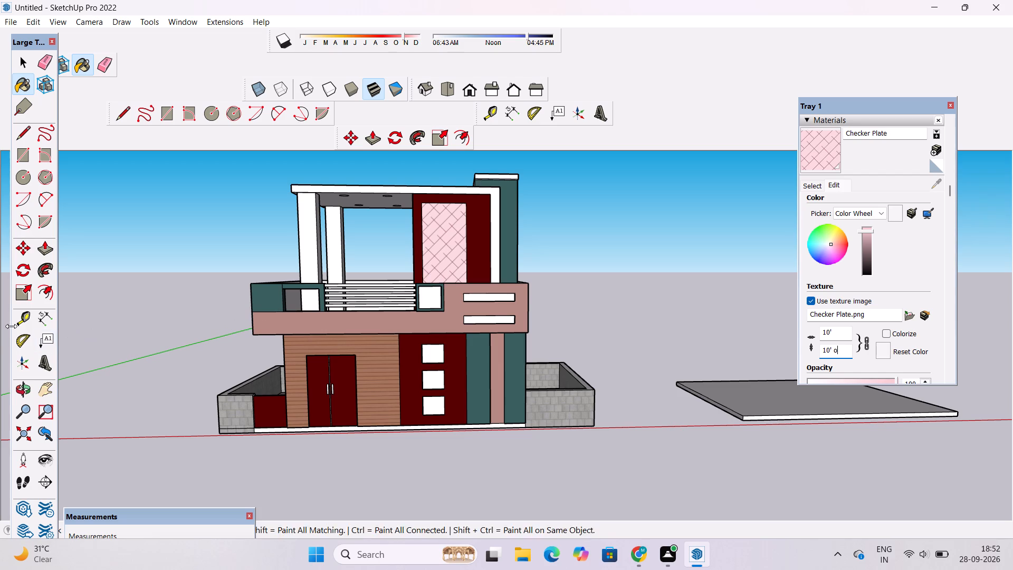
pyautogui.click(26, 387)
pyautogui.click(131, 242)
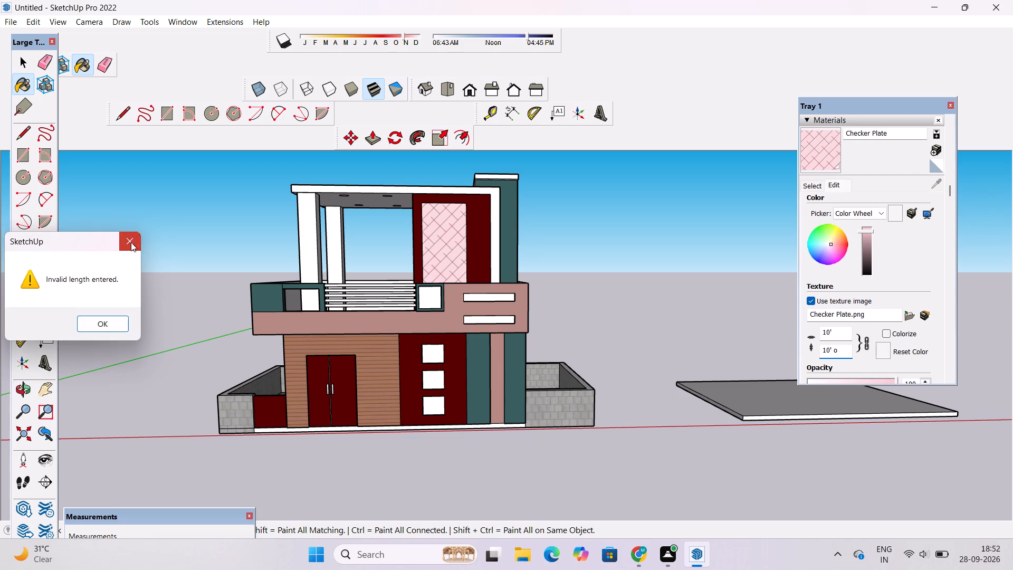
pyautogui.scroll(-1, 225, 282)
pyautogui.click(17, 384)
pyautogui.scroll(-5, 382, 249)
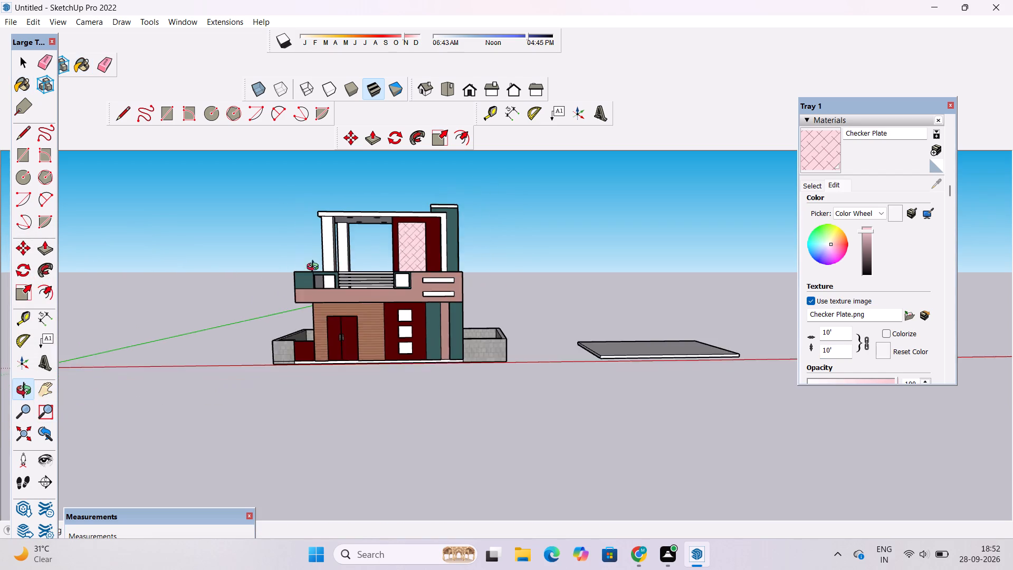
pyautogui.moveTo(382, 268); pyautogui.dragTo(329, 348)
pyautogui.moveTo(335, 312); pyautogui.dragTo(355, 260)
pyautogui.scroll(4, 361, 242)
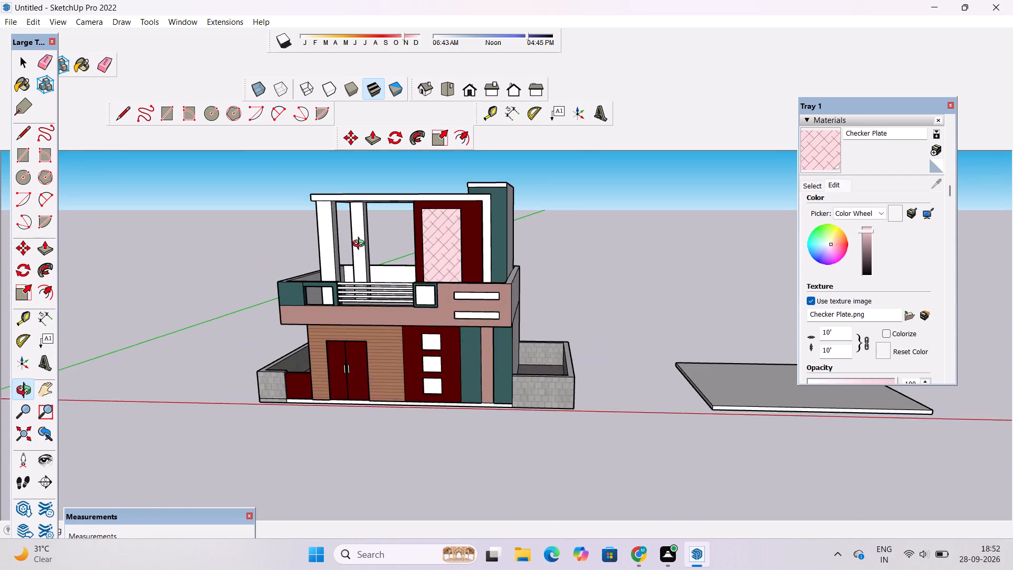
pyautogui.scroll(3, 361, 245)
pyautogui.keyDown('shift'); pyautogui.moveTo(359, 265); pyautogui.dragTo(384, 259); pyautogui.keyUp('shift')
pyautogui.scroll(2, 384, 260)
pyautogui.moveTo(390, 272); pyautogui.dragTo(379, 290)
pyautogui.moveTo(395, 305); pyautogui.dragTo(453, 225)
pyautogui.keyDown('shift'); pyautogui.moveTo(453, 225); pyautogui.dragTo(380, 249); pyautogui.keyUp('shift')
# Darken the Checker Plate material's colour to a muted dusty pink.
pyautogui.click(868, 238)
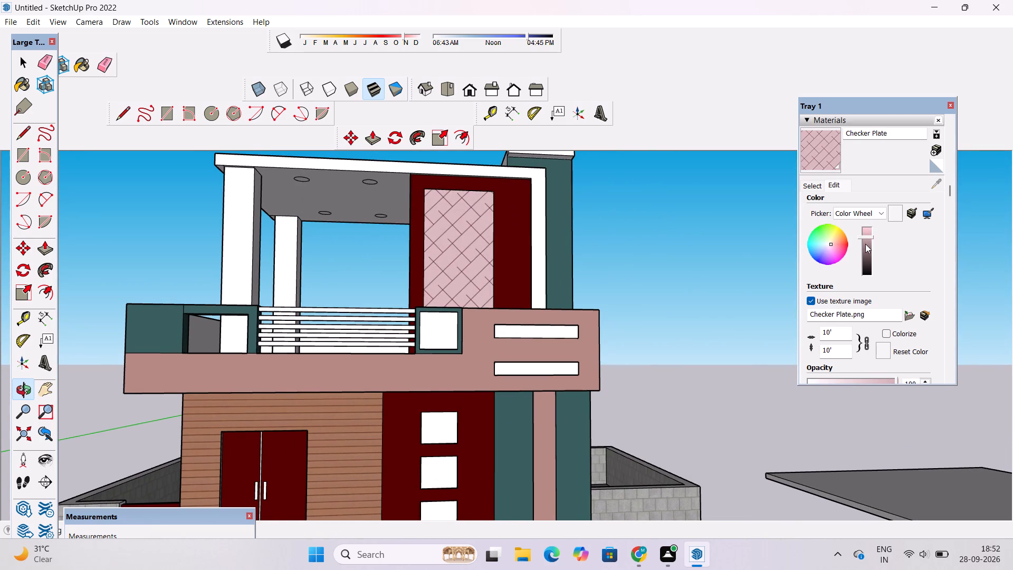
pyautogui.click(865, 244)
# Examine the darkened checker panel and the balcony parapet from the front and the side.
pyautogui.scroll(-6, 367, 282)
pyautogui.moveTo(386, 277); pyautogui.dragTo(381, 378)
pyautogui.scroll(4, 383, 342)
pyautogui.moveTo(374, 328); pyautogui.dragTo(351, 236)
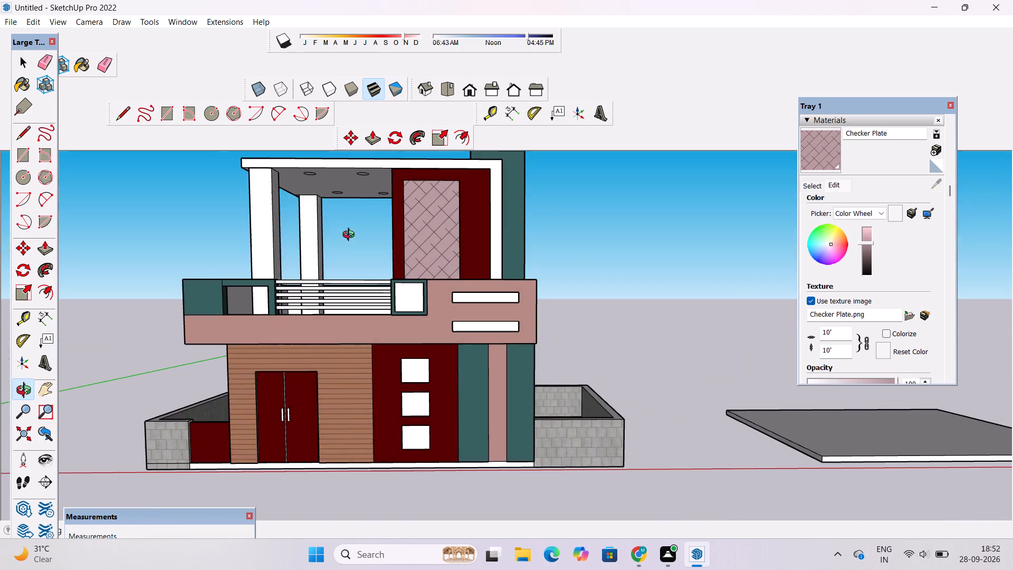
pyautogui.moveTo(351, 236); pyautogui.dragTo(352, 244)
pyautogui.scroll(4, 362, 285)
pyautogui.moveTo(416, 310); pyautogui.dragTo(320, 384)
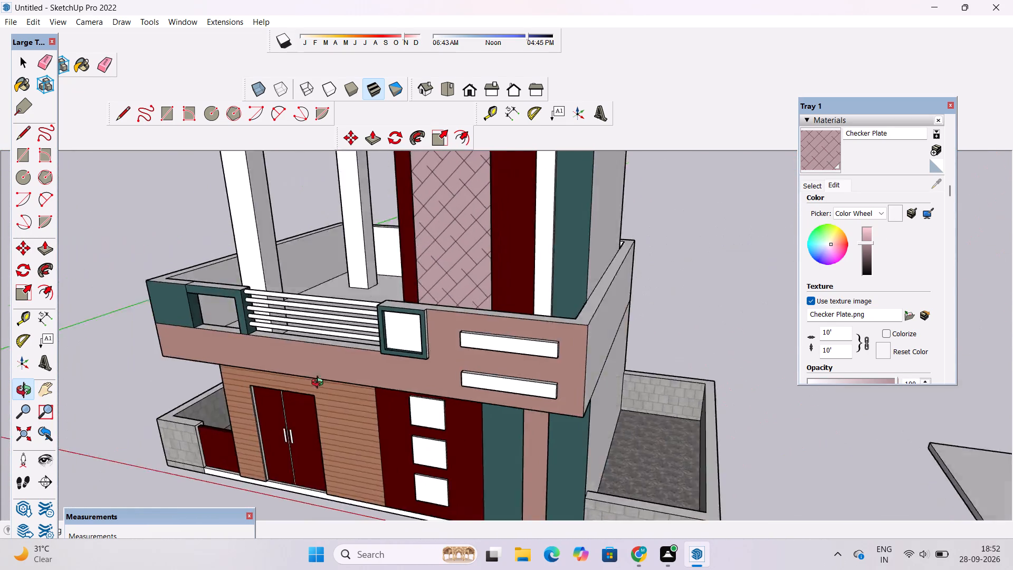
pyautogui.moveTo(320, 384); pyautogui.dragTo(280, 345)
pyautogui.scroll(5, 506, 309)
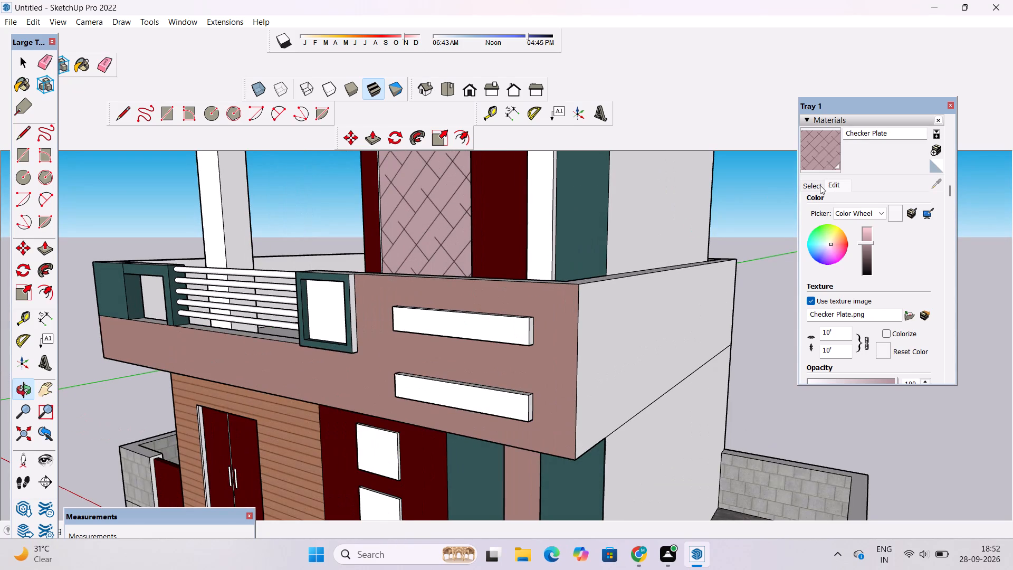
# Paint the edge of the balcony's window frame and the upper room's outer side wall with 0078_DarkSlateGray from Colors-Named.
pyautogui.click(820, 185)
pyautogui.click(871, 199)
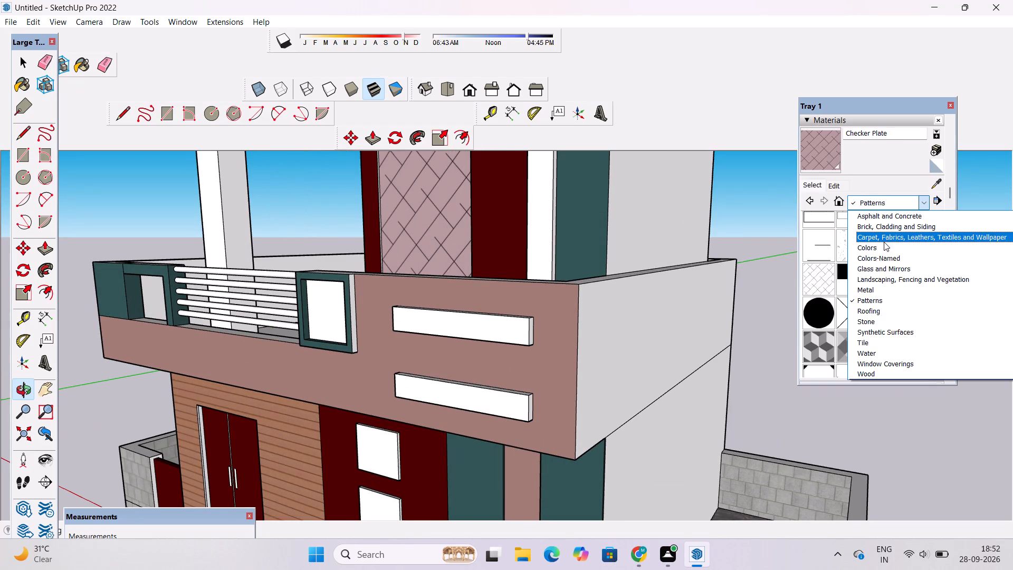
pyautogui.click(879, 253)
pyautogui.scroll(-5, 872, 261)
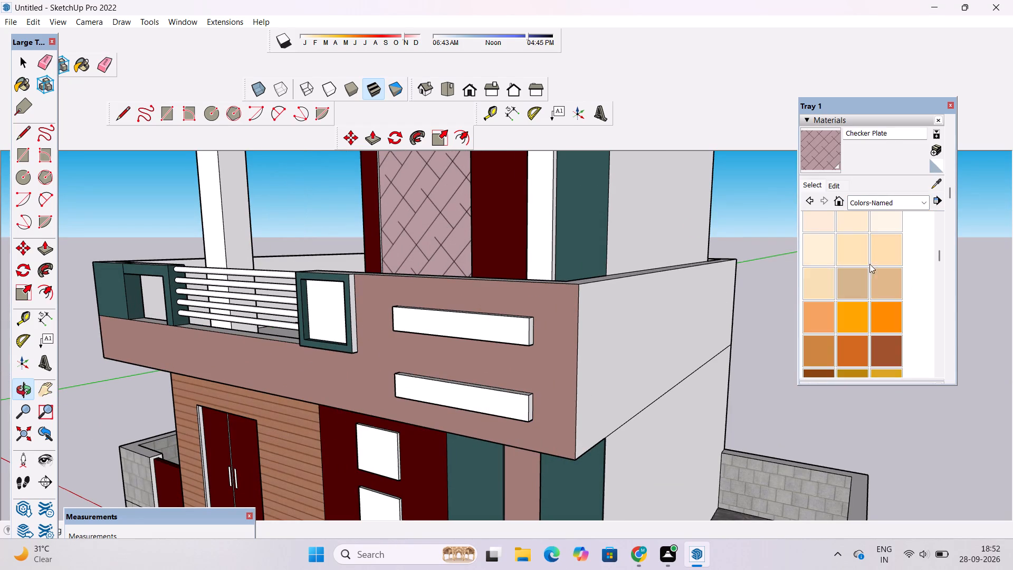
pyautogui.scroll(-7, 869, 269)
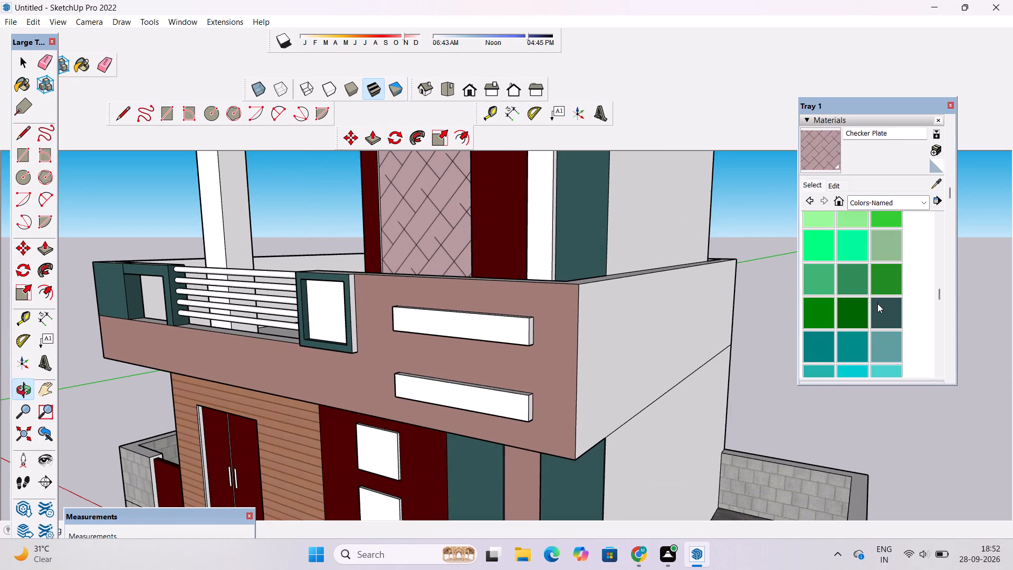
pyautogui.click(877, 303)
pyautogui.scroll(10, 356, 315)
pyautogui.click(346, 282)
pyautogui.scroll(-7, 398, 241)
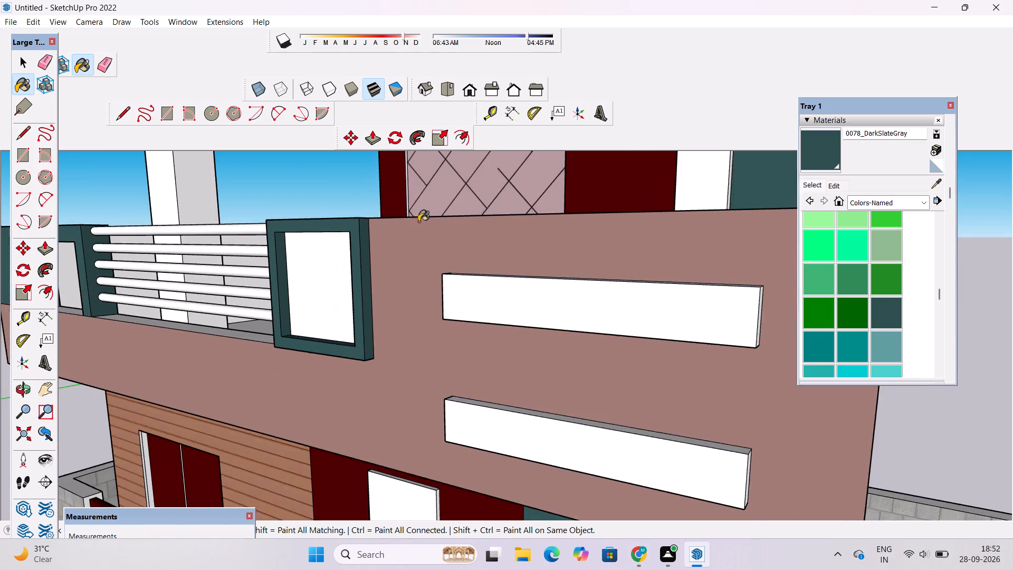
pyautogui.scroll(-12, 418, 222)
pyautogui.scroll(6, 311, 227)
pyautogui.scroll(-12, 320, 227)
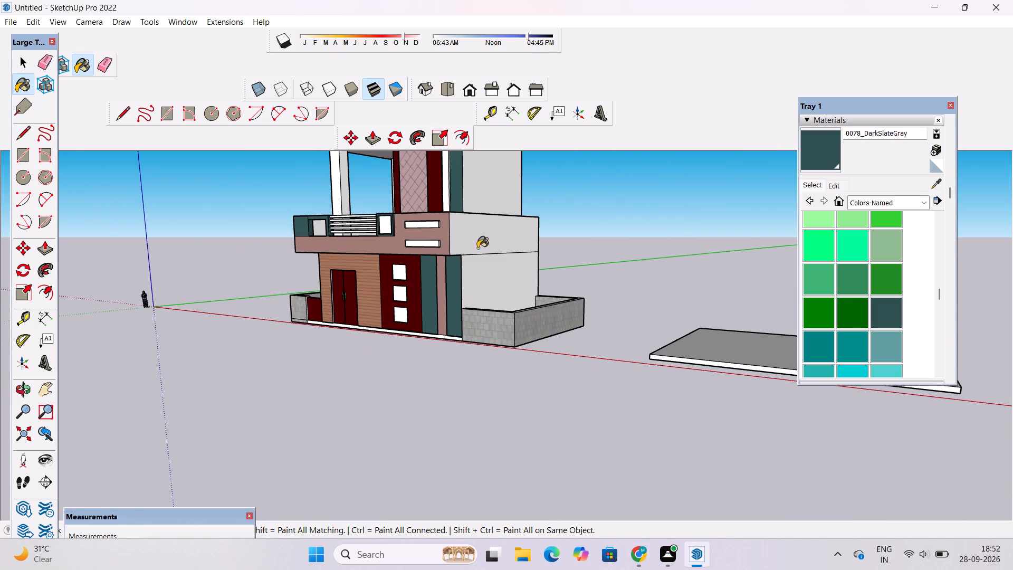
pyautogui.scroll(5, 477, 248)
pyautogui.scroll(-6, 481, 246)
pyautogui.scroll(2, 489, 184)
pyautogui.scroll(-17, 486, 194)
pyautogui.click(483, 193)
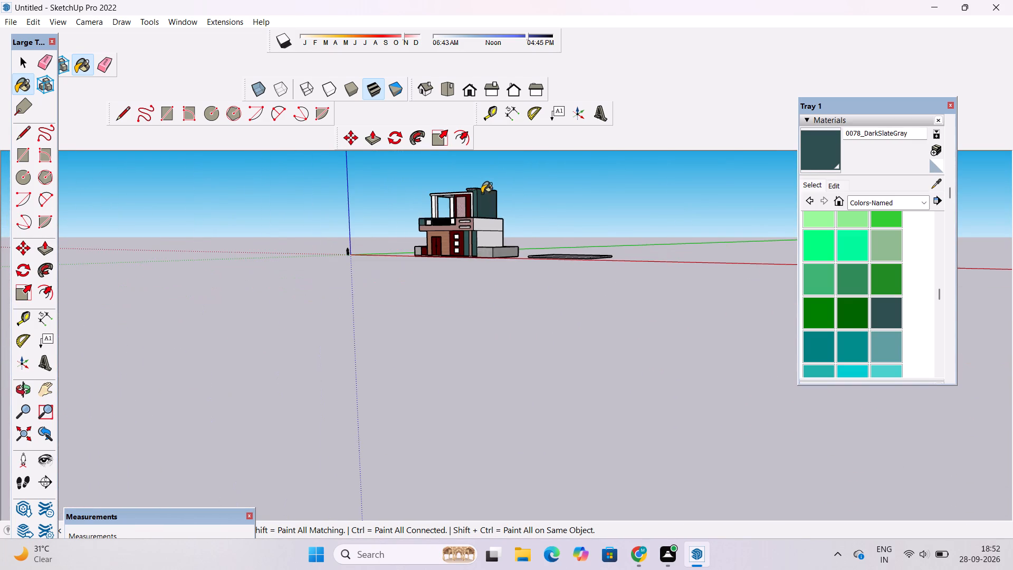
# Paint the upper room's rear wall, the raised roof top and the roof slab's rear edge with 0078_DarkSlateGray.
pyautogui.scroll(4, 474, 192)
pyautogui.press('o')
pyautogui.moveTo(417, 250); pyautogui.dragTo(780, 274)
pyautogui.scroll(5, 490, 202)
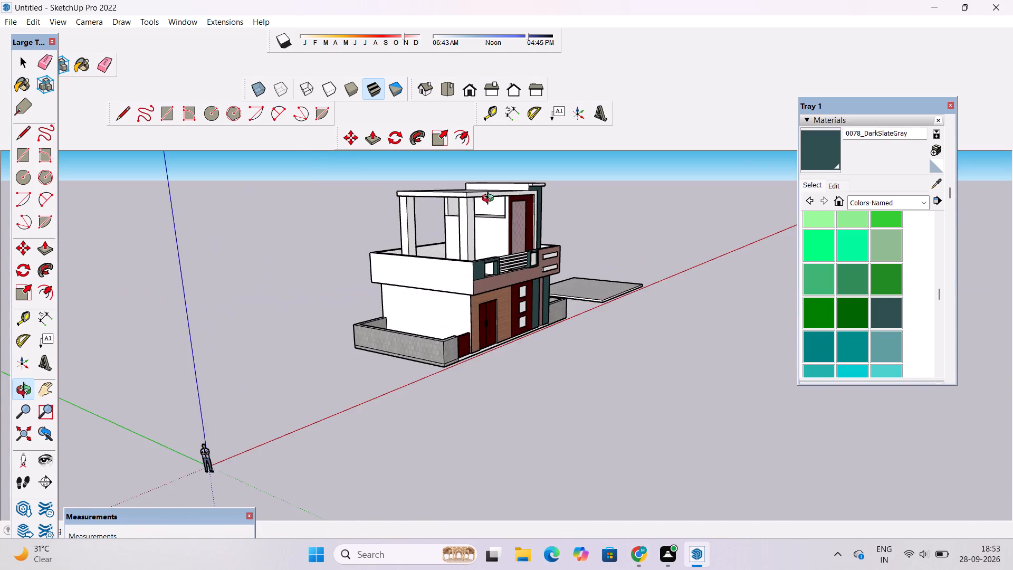
pyautogui.moveTo(490, 199); pyautogui.dragTo(583, 353)
pyautogui.moveTo(391, 233); pyautogui.dragTo(546, 244)
pyautogui.keyDown('shift'); pyautogui.moveTo(439, 189); pyautogui.dragTo(405, 264); pyautogui.keyUp('shift')
pyautogui.moveTo(271, 297); pyautogui.dragTo(542, 210)
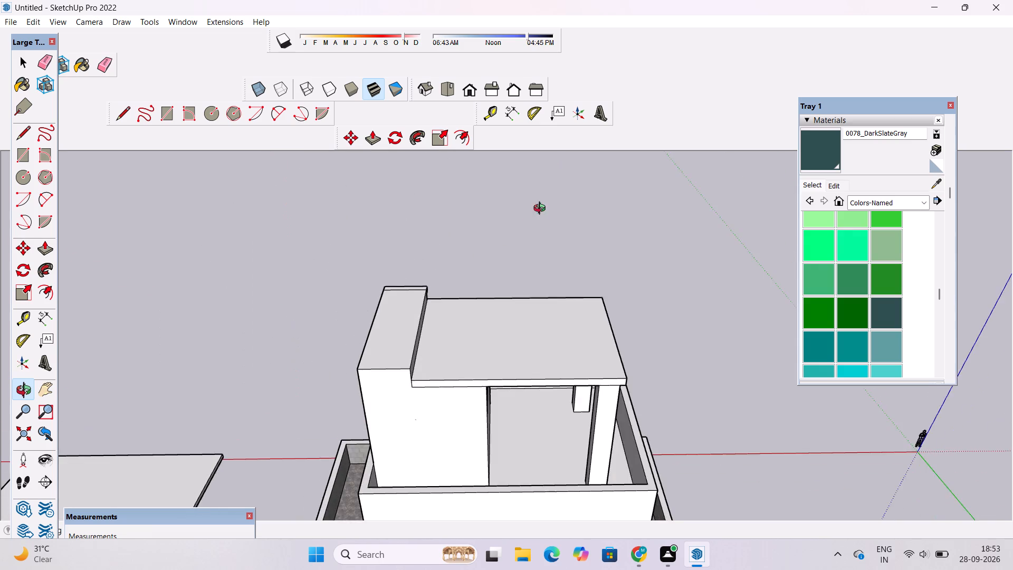
pyautogui.moveTo(480, 359); pyautogui.dragTo(466, 259)
pyautogui.click(807, 152)
pyautogui.moveTo(413, 325); pyautogui.dragTo(414, 320)
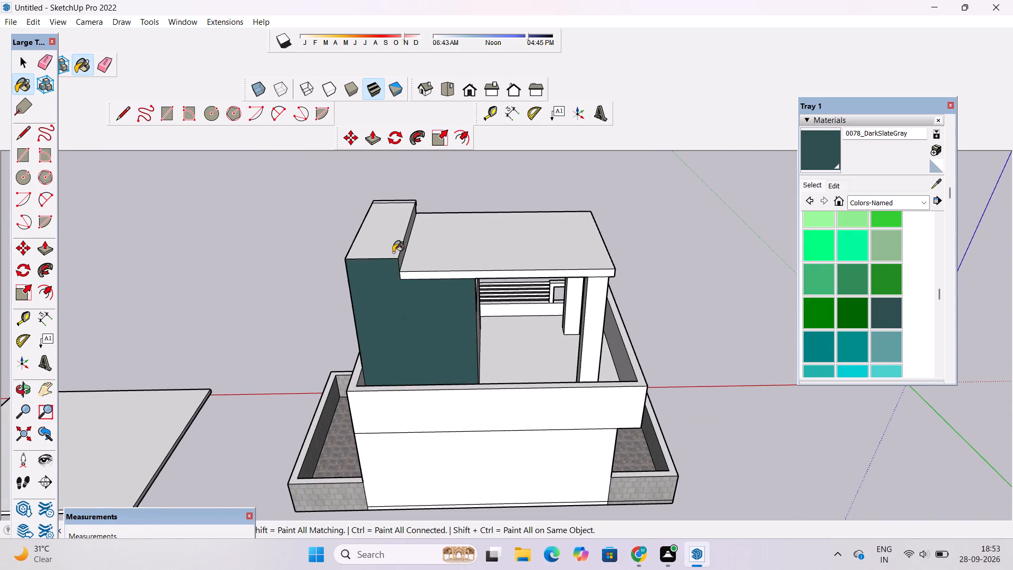
pyautogui.scroll(4, 351, 205)
pyautogui.click(394, 256)
pyautogui.click(471, 321)
pyautogui.click(476, 294)
# Paint the lower roof slab's top and the step face beside the raised roof with 0078_DarkSlateGray.
pyautogui.scroll(2, 412, 183)
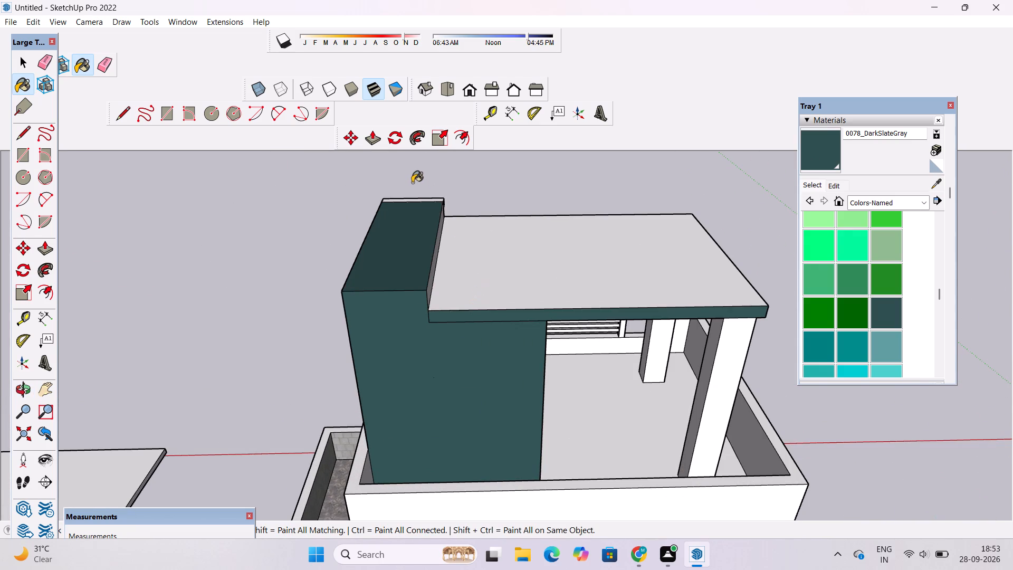
pyautogui.scroll(3, 412, 183)
pyautogui.click(444, 211)
pyautogui.scroll(9, 495, 281)
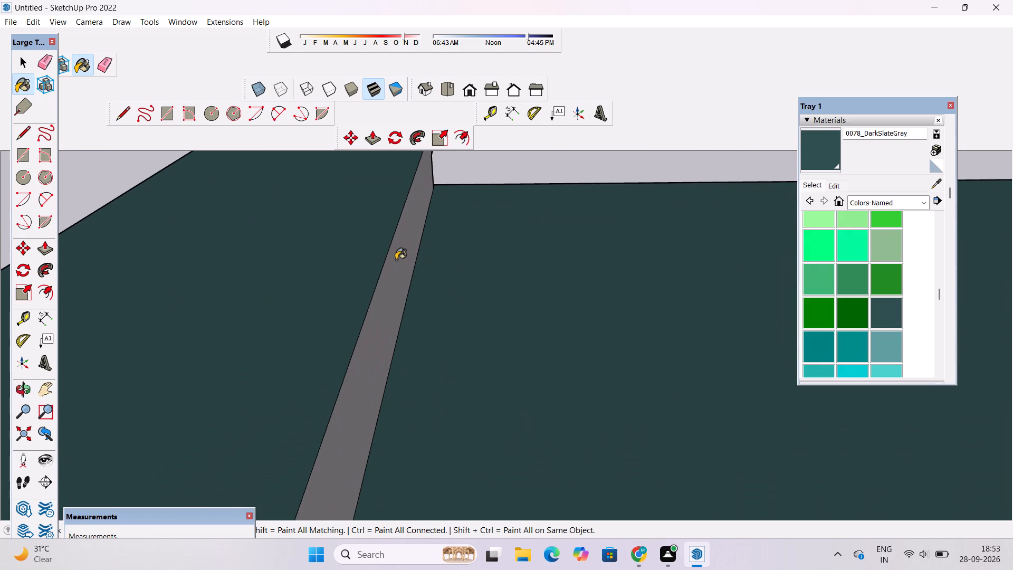
pyautogui.click(395, 260)
# Examine the white roof cap, slab edge and painted upper storey from the front and from above.
pyautogui.press('o')
pyautogui.moveTo(616, 338); pyautogui.dragTo(198, 273)
pyautogui.scroll(-7, 202, 263)
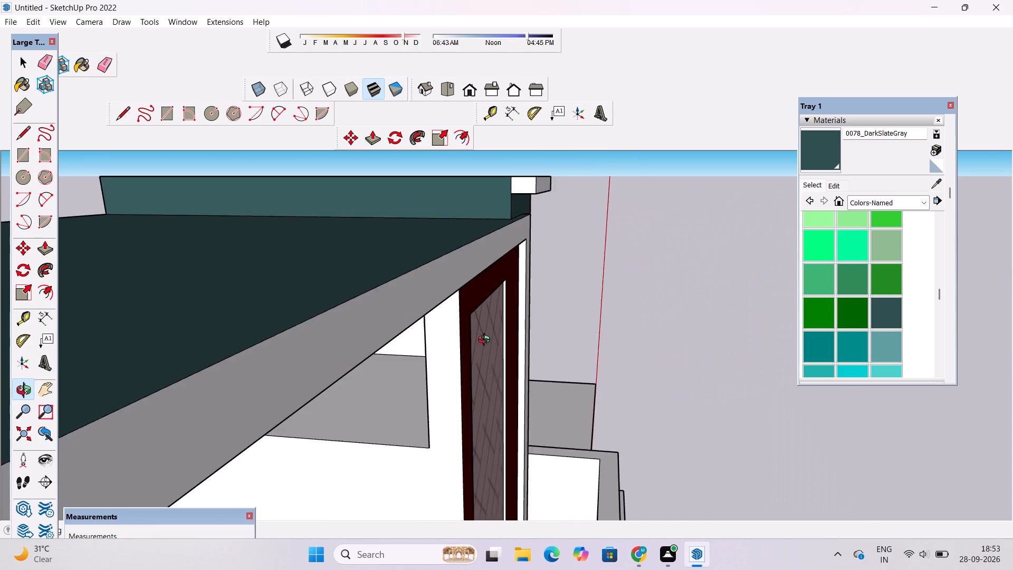
pyautogui.moveTo(486, 343); pyautogui.dragTo(347, 298)
pyautogui.keyDown('shift'); pyautogui.moveTo(607, 286); pyautogui.dragTo(523, 313); pyautogui.keyUp('shift')
pyautogui.scroll(2, 655, 265)
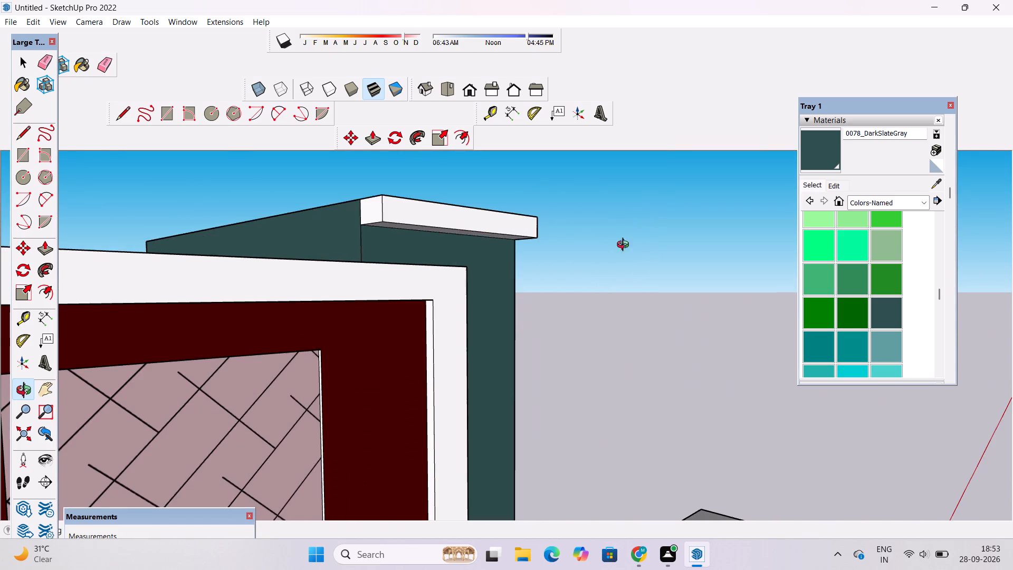
pyautogui.moveTo(589, 246); pyautogui.dragTo(395, 269)
pyautogui.moveTo(384, 274); pyautogui.dragTo(447, 336)
pyautogui.scroll(-4, 442, 293)
pyautogui.moveTo(388, 297); pyautogui.dragTo(533, 298)
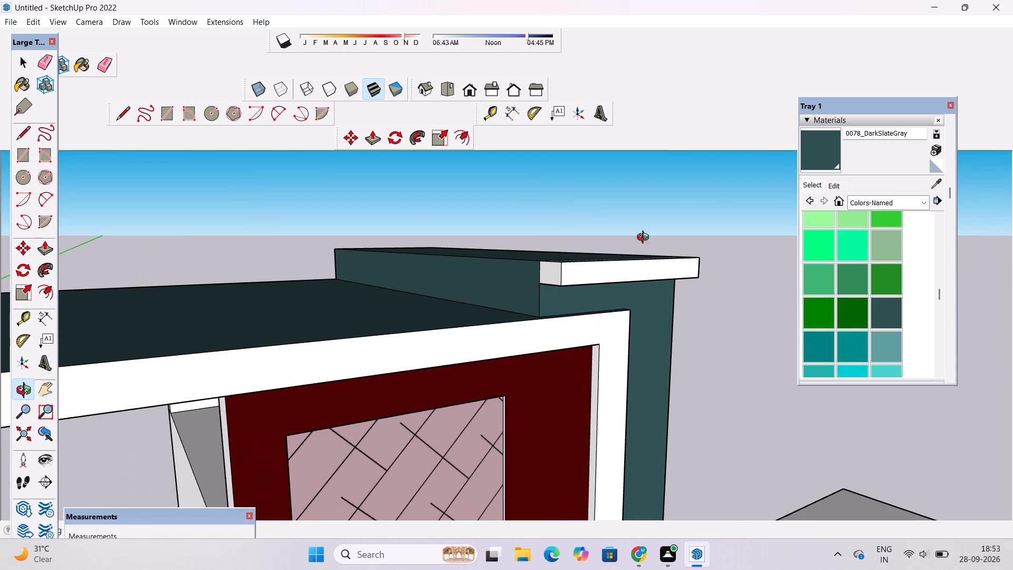
pyautogui.click(826, 155)
pyautogui.scroll(4, 648, 269)
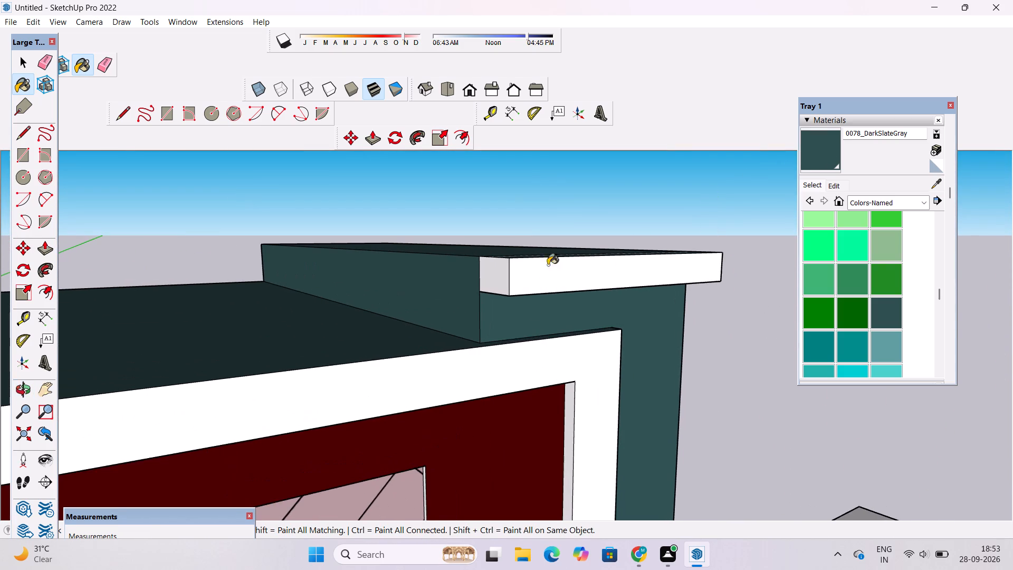
pyautogui.scroll(-11, 466, 262)
pyautogui.press('o')
pyautogui.moveTo(680, 284); pyautogui.dragTo(486, 199)
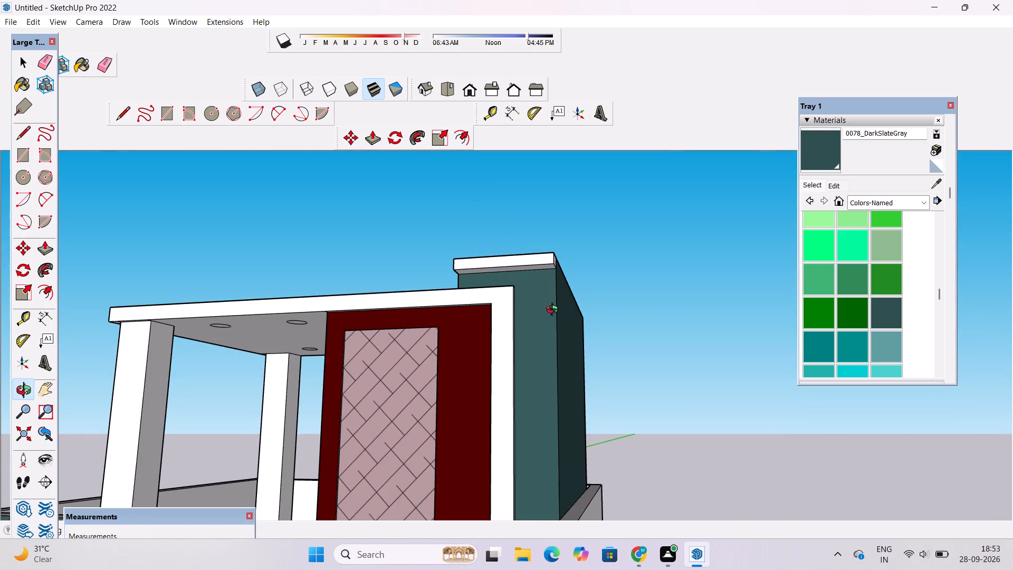
pyautogui.keyDown('shift'); pyautogui.moveTo(524, 322); pyautogui.dragTo(616, 189); pyautogui.keyUp('shift')
pyautogui.scroll(-6, 622, 180)
pyautogui.moveTo(651, 299); pyautogui.dragTo(723, 424)
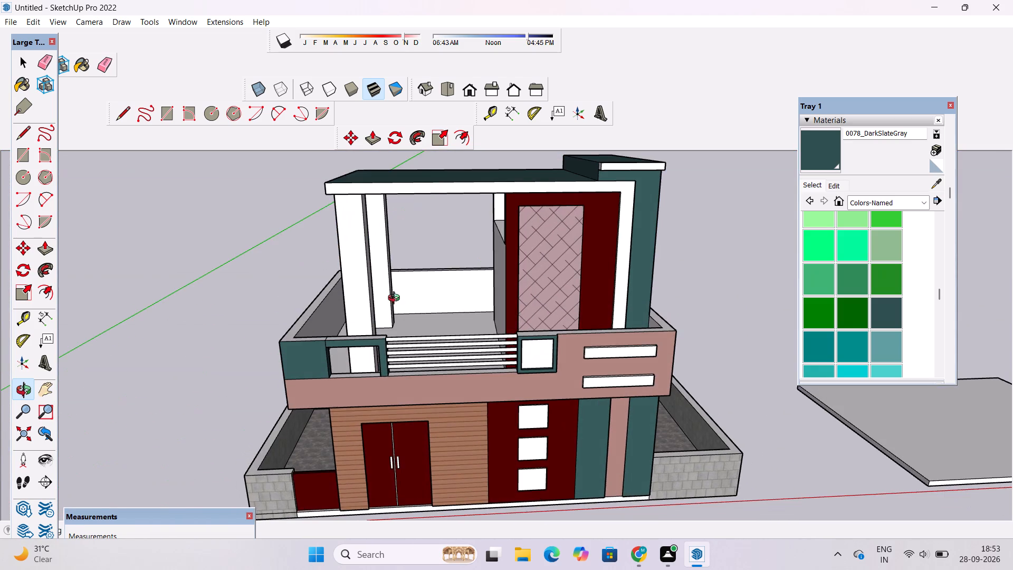
# Paint the upper room's terrace-facing wall and the back and rear-end faces of its recess with 0078_DarkSlateGray.
pyautogui.moveTo(396, 299); pyautogui.dragTo(744, 237)
pyautogui.scroll(4, 415, 244)
pyautogui.moveTo(366, 264); pyautogui.dragTo(696, 288)
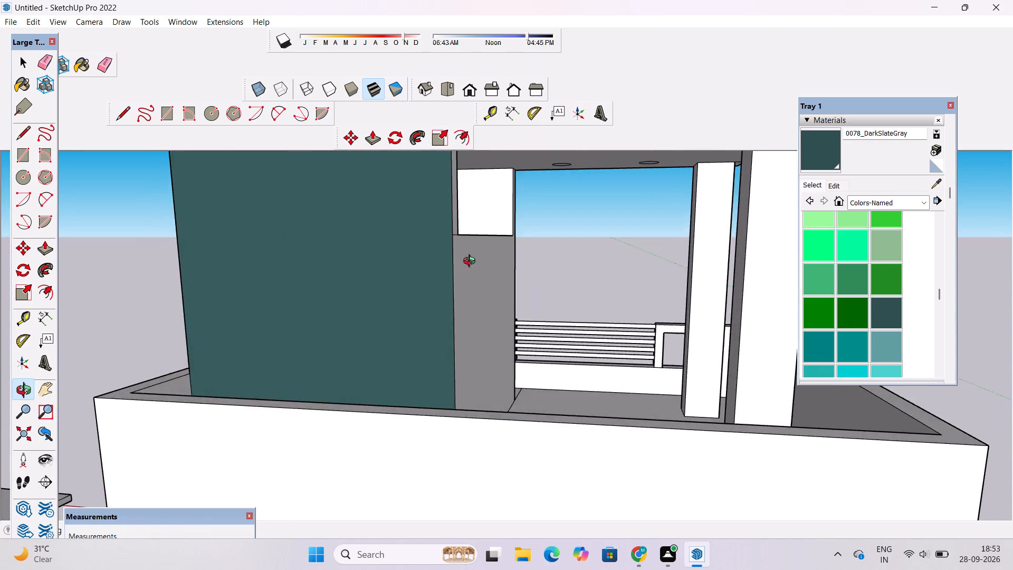
pyautogui.scroll(-7, 423, 269)
pyautogui.moveTo(607, 305); pyautogui.dragTo(199, 303)
pyautogui.moveTo(500, 270); pyautogui.dragTo(438, 270)
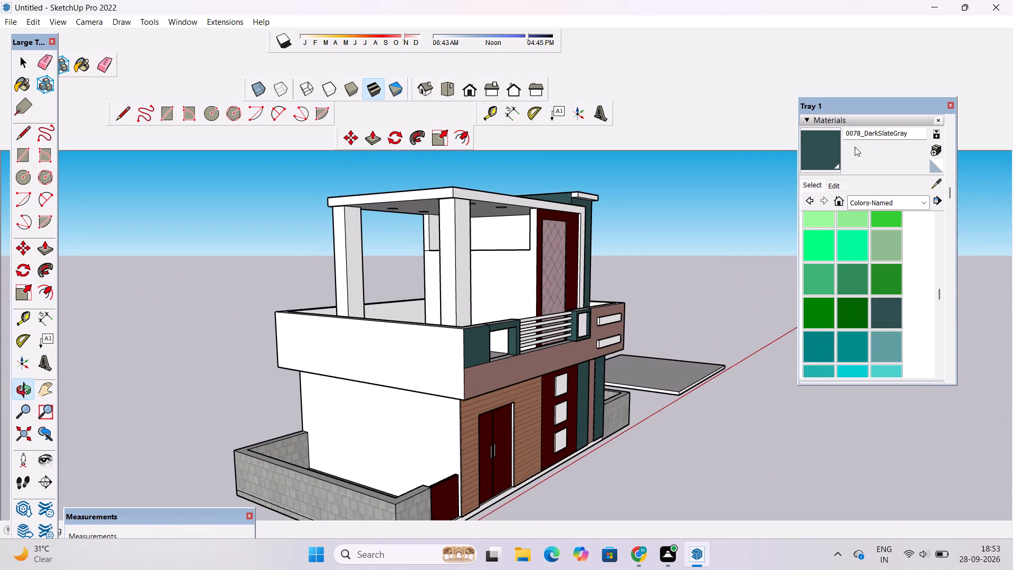
pyautogui.click(818, 156)
pyautogui.scroll(5, 437, 274)
pyautogui.click(556, 194)
pyautogui.click(558, 264)
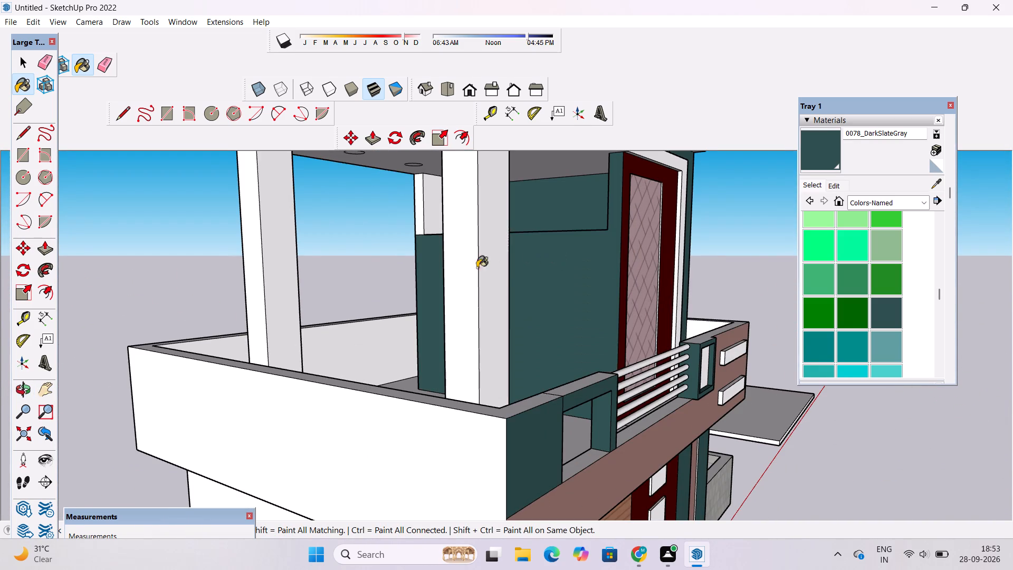
pyautogui.scroll(5, 398, 212)
pyautogui.click(492, 223)
pyautogui.click(575, 220)
# Paint the recess's remaining end face and its ledge with 0078_DarkSlateGray.
pyautogui.scroll(-6, 592, 243)
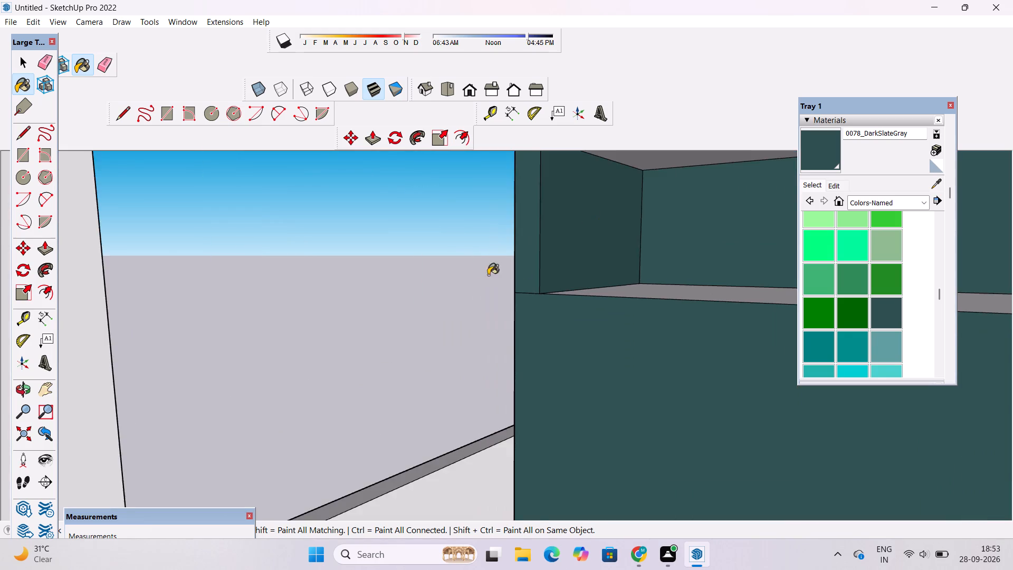
pyautogui.scroll(2, 471, 273)
pyautogui.scroll(-11, 470, 269)
pyautogui.press('o')
pyautogui.moveTo(468, 257); pyautogui.dragTo(683, 290)
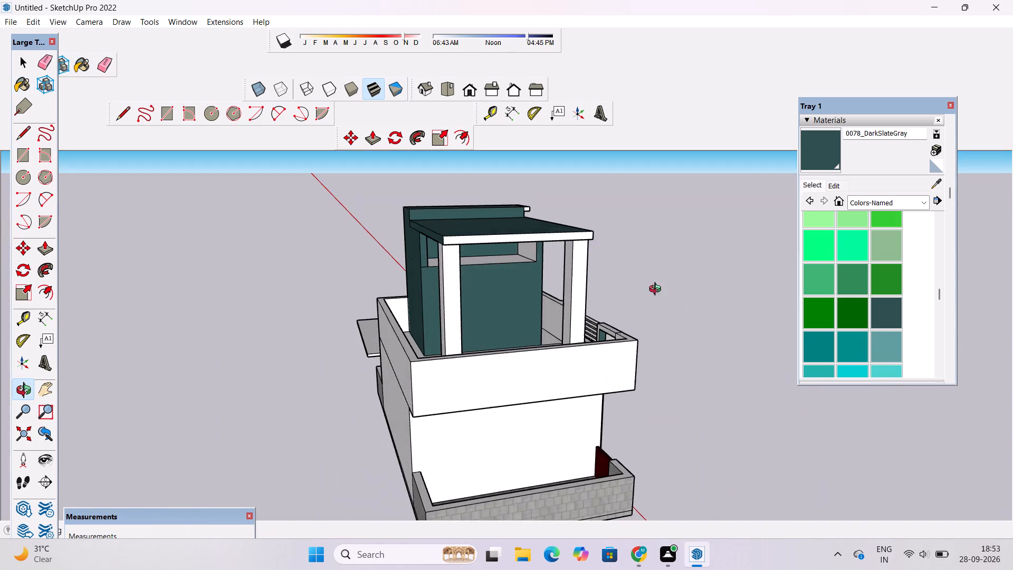
pyautogui.scroll(6, 560, 253)
pyautogui.moveTo(510, 282); pyautogui.dragTo(517, 239)
pyautogui.click(822, 151)
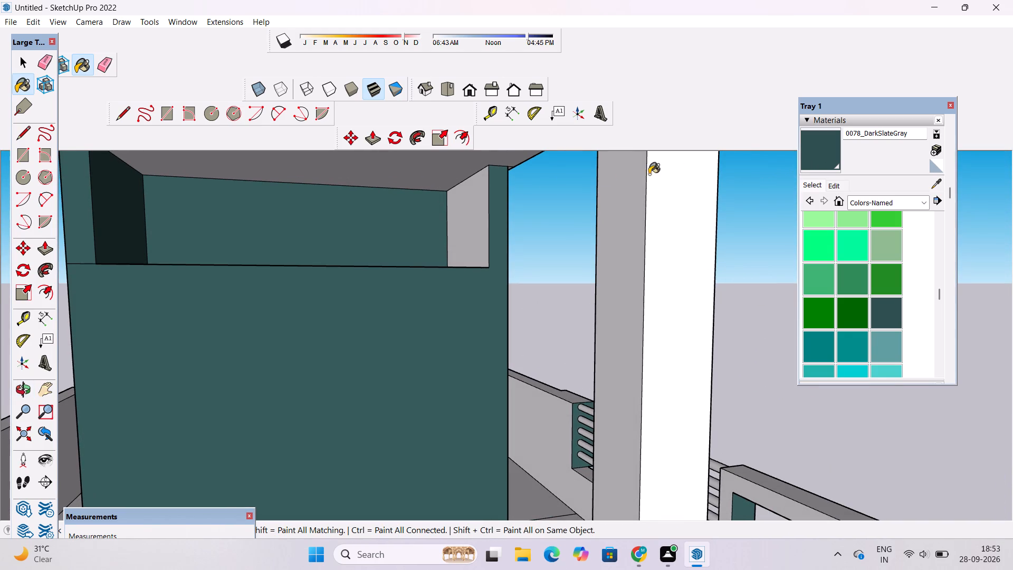
pyautogui.click(464, 224)
pyautogui.scroll(-5, 420, 300)
pyautogui.press('o')
pyautogui.moveTo(436, 263); pyautogui.dragTo(409, 319)
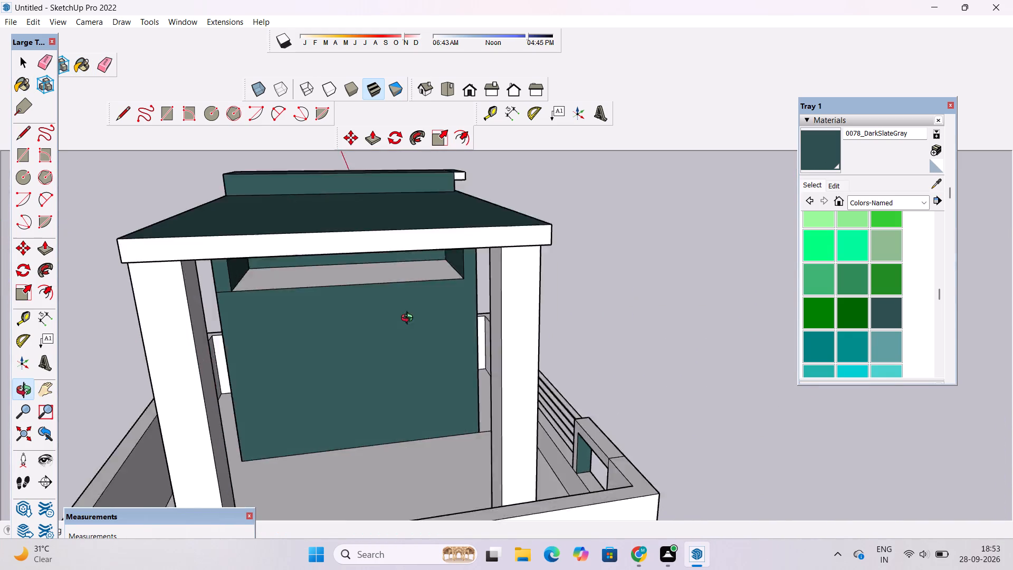
pyautogui.moveTo(409, 319); pyautogui.dragTo(248, 277)
pyautogui.moveTo(461, 272); pyautogui.dragTo(436, 320)
pyautogui.scroll(5, 469, 275)
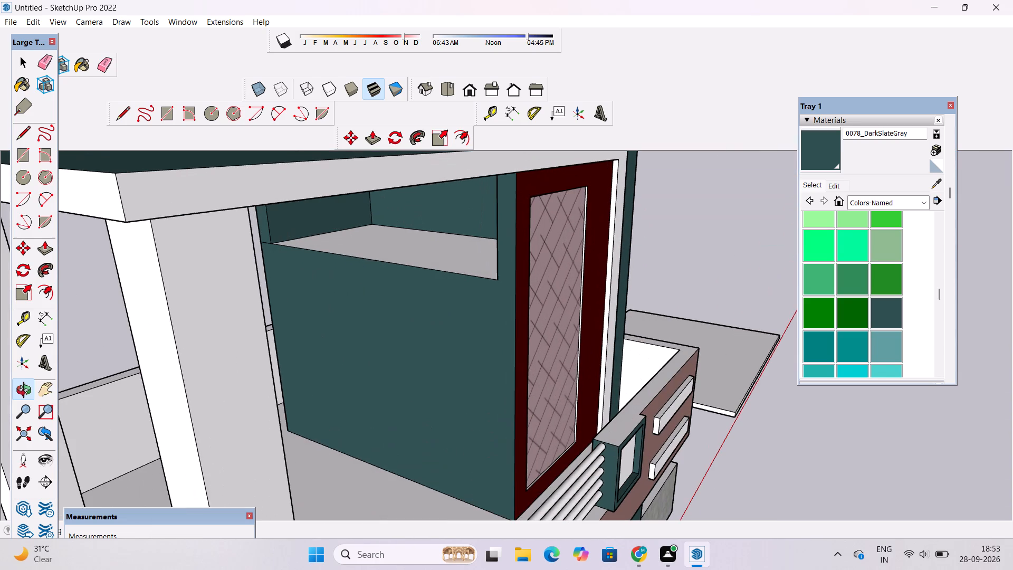
pyautogui.click(825, 148)
pyautogui.click(456, 250)
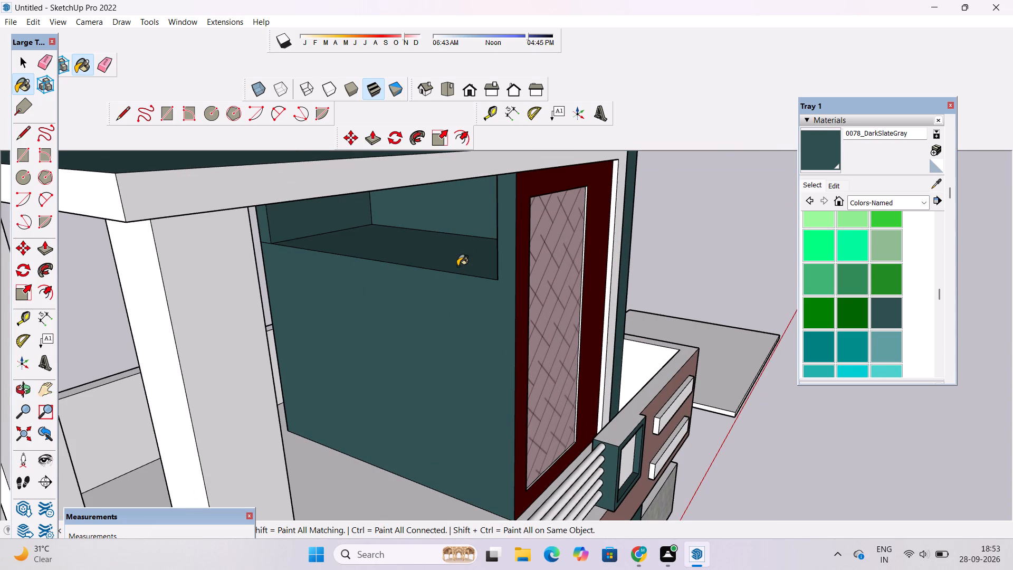
# Examine the front facade, entrance, balcony and side walls to judge the colours and find faces still unpainted.
pyautogui.press('o')
pyautogui.scroll(-4, 466, 265)
pyautogui.moveTo(581, 279); pyautogui.dragTo(378, 207)
pyautogui.scroll(-5, 381, 205)
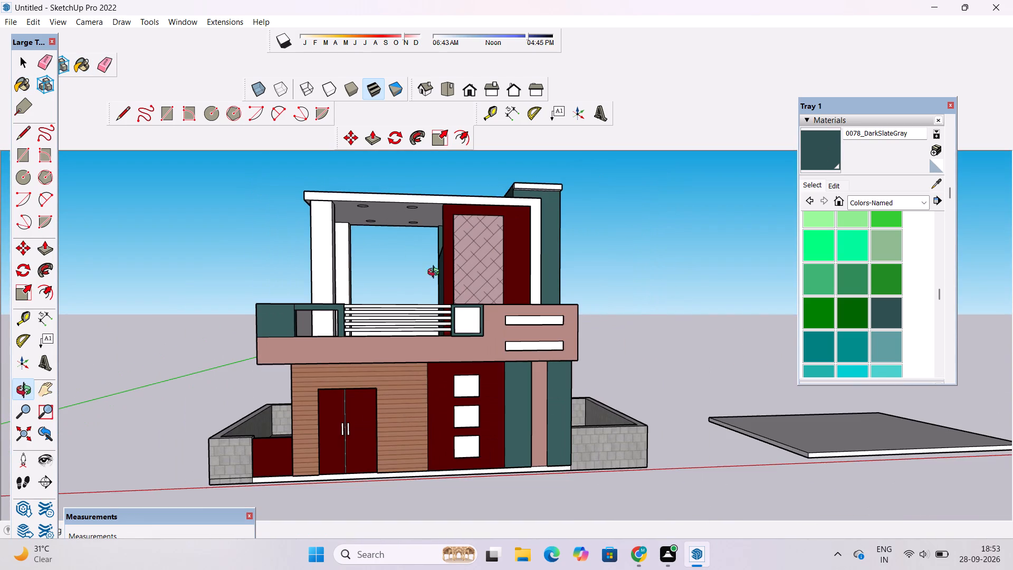
pyautogui.scroll(1, 502, 303)
pyautogui.moveTo(502, 303); pyautogui.dragTo(497, 223)
pyautogui.moveTo(509, 302); pyautogui.dragTo(482, 439)
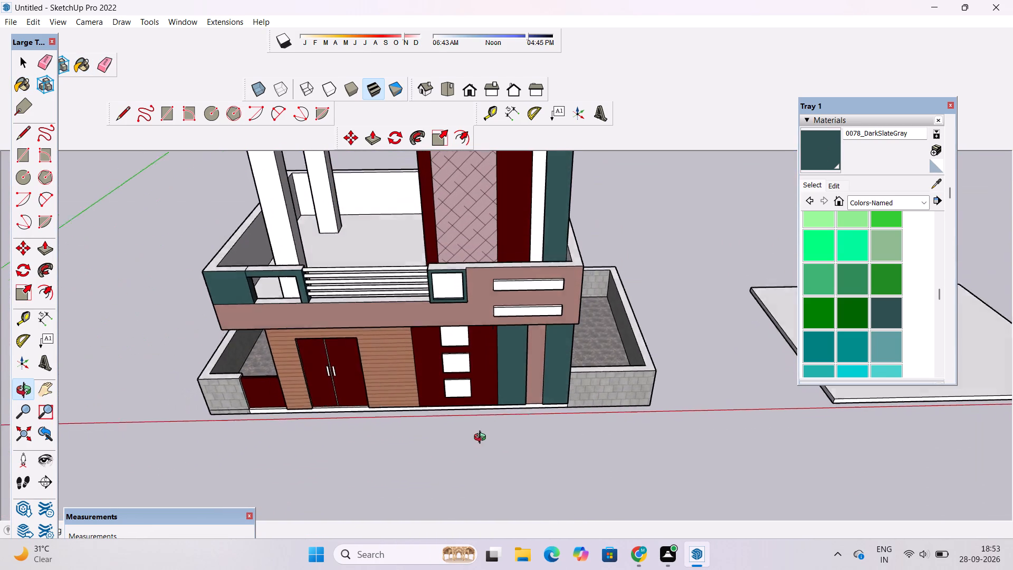
pyautogui.moveTo(482, 439); pyautogui.dragTo(481, 450)
pyautogui.moveTo(476, 443); pyautogui.dragTo(475, 371)
pyautogui.scroll(-3, 470, 345)
pyautogui.scroll(8, 348, 395)
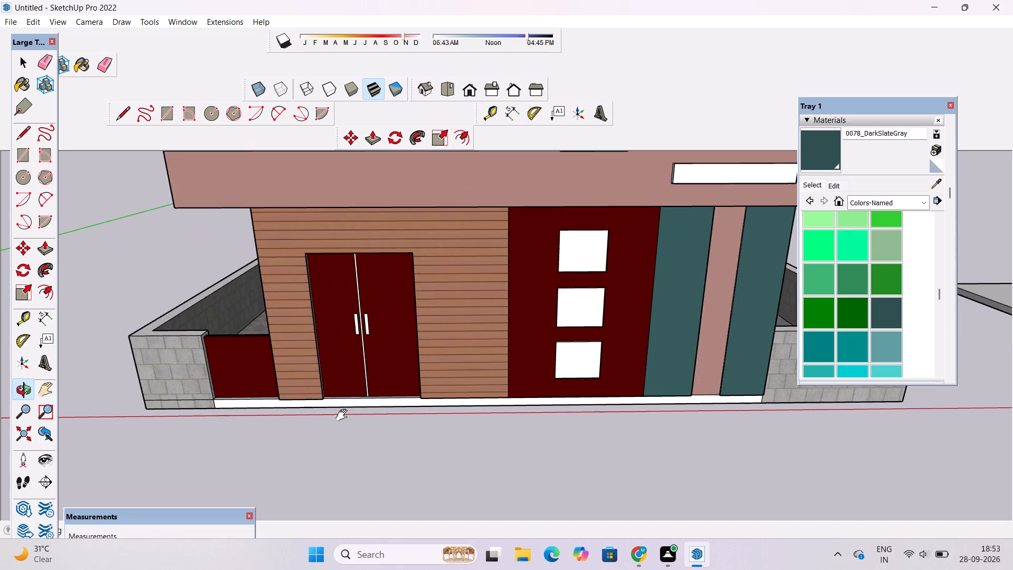
pyautogui.keyDown('shift'); pyautogui.moveTo(345, 416); pyautogui.dragTo(362, 387); pyautogui.keyUp('shift')
pyautogui.scroll(-4, 369, 381)
pyautogui.keyDown('shift'); pyautogui.moveTo(472, 321); pyautogui.dragTo(394, 379); pyautogui.keyUp('shift')
pyautogui.scroll(2, 500, 314)
pyautogui.moveTo(502, 341); pyautogui.dragTo(512, 269)
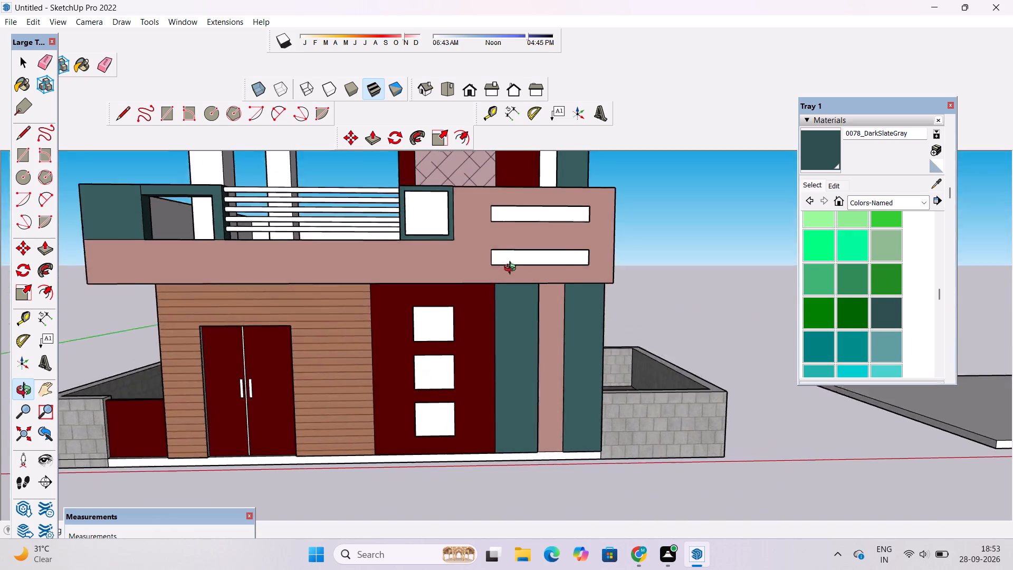
pyautogui.moveTo(512, 269); pyautogui.dragTo(515, 261)
pyautogui.keyDown('shift'); pyautogui.moveTo(519, 264); pyautogui.dragTo(568, 320); pyautogui.keyUp('shift')
pyautogui.moveTo(499, 311); pyautogui.dragTo(408, 350)
pyautogui.scroll(-3, 508, 267)
pyautogui.moveTo(564, 258); pyautogui.dragTo(386, 388)
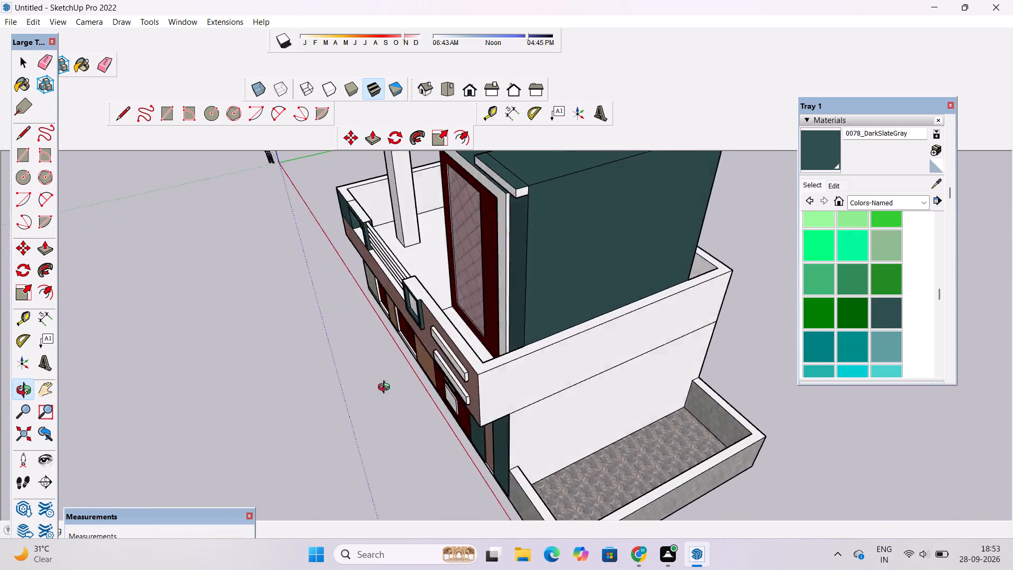
pyautogui.moveTo(386, 388); pyautogui.dragTo(651, 430)
pyautogui.moveTo(458, 383); pyautogui.dragTo(509, 343)
pyautogui.moveTo(448, 408); pyautogui.dragTo(450, 370)
pyautogui.keyDown('shift'); pyautogui.moveTo(450, 362); pyautogui.dragTo(454, 354); pyautogui.keyUp('shift')
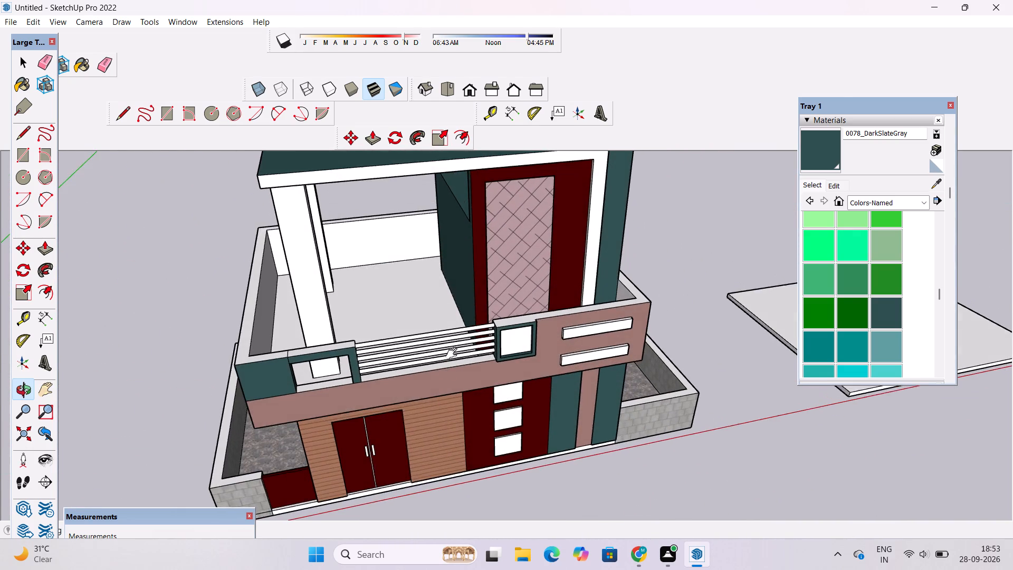
pyautogui.keyDown('shift'); pyautogui.moveTo(454, 354); pyautogui.dragTo(458, 344); pyautogui.keyUp('shift')
pyautogui.moveTo(425, 416); pyautogui.dragTo(418, 343)
pyautogui.keyDown('shift'); pyautogui.moveTo(418, 340); pyautogui.dragTo(423, 407); pyautogui.keyUp('shift')
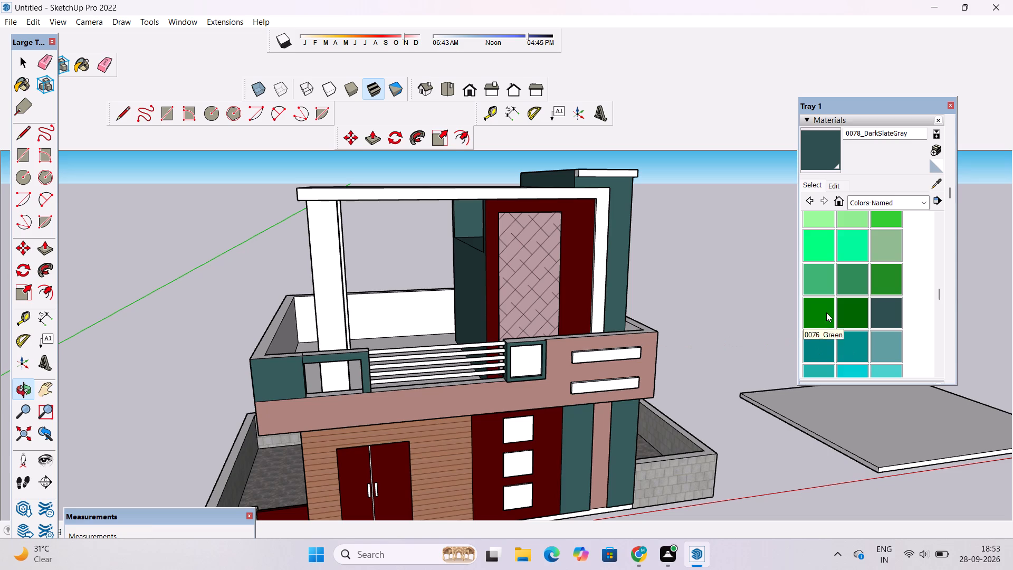
# Paint the front terrace pillar's front and inner side faces and the rear pillar's visible face with 0119_RosyBrown.
pyautogui.scroll(-10, 826, 312)
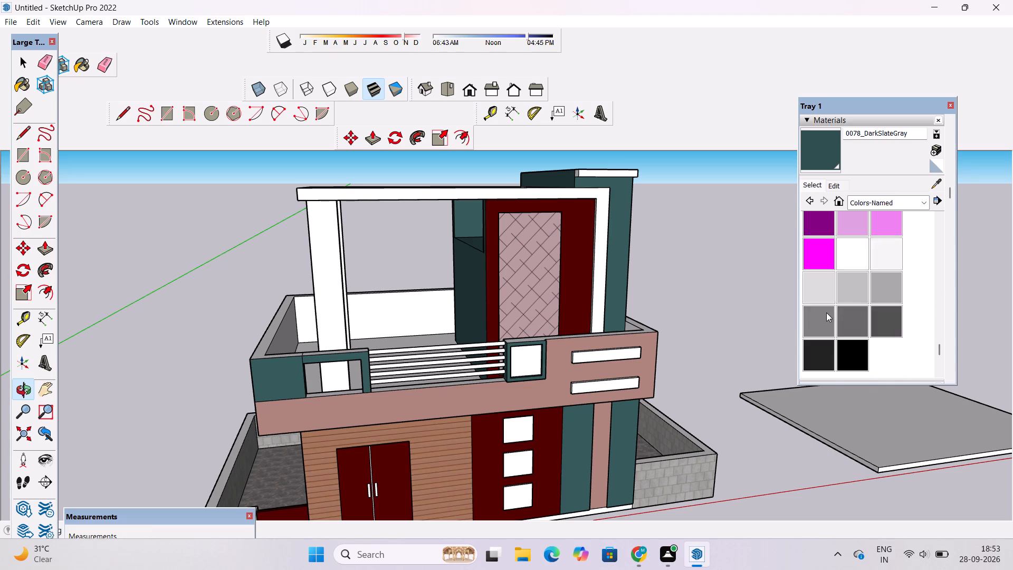
pyautogui.scroll(2, 826, 312)
pyautogui.click(853, 284)
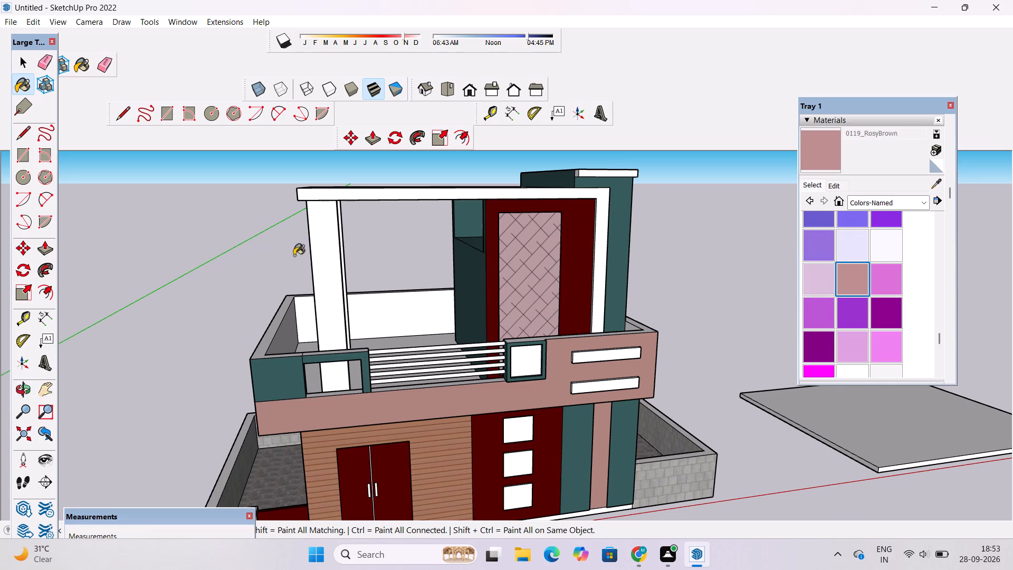
pyautogui.scroll(4, 313, 250)
pyautogui.click(326, 239)
pyautogui.press('o')
pyautogui.moveTo(479, 267); pyautogui.dragTo(202, 282)
pyautogui.click(818, 158)
pyautogui.scroll(6, 405, 270)
pyautogui.click(405, 270)
pyautogui.scroll(5, 429, 256)
pyautogui.scroll(-6, 509, 254)
pyautogui.scroll(-5, 695, 282)
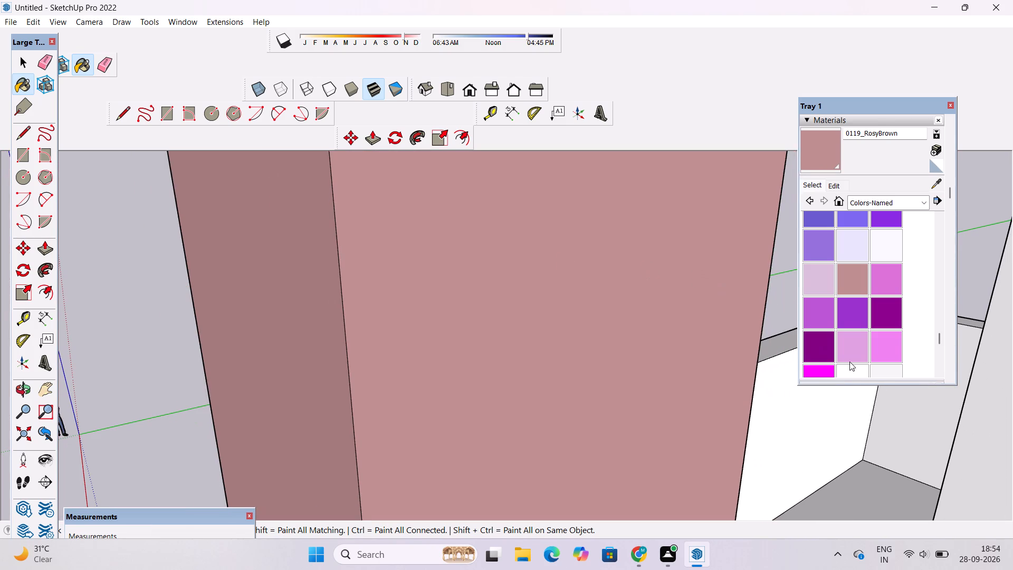
pyautogui.scroll(-5, 857, 373)
pyautogui.scroll(3, 911, 288)
pyautogui.click(1004, 319)
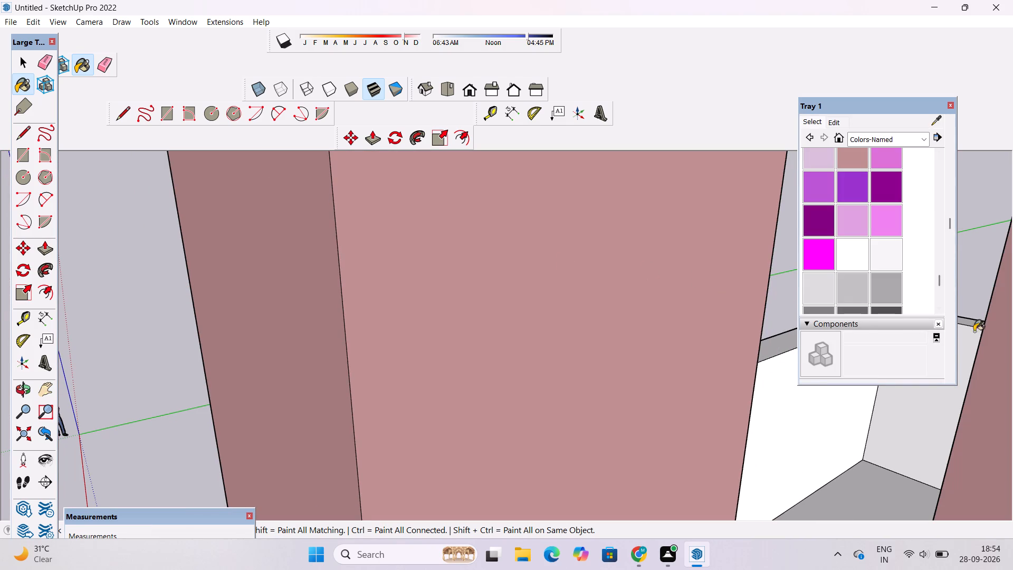
# Paint the outward-facing and adjoining side faces of both terrace pillars with 0119_RosyBrown, working from the house's side.
pyautogui.press('o')
pyautogui.scroll(-6, 802, 315)
pyautogui.moveTo(442, 284); pyautogui.dragTo(750, 281)
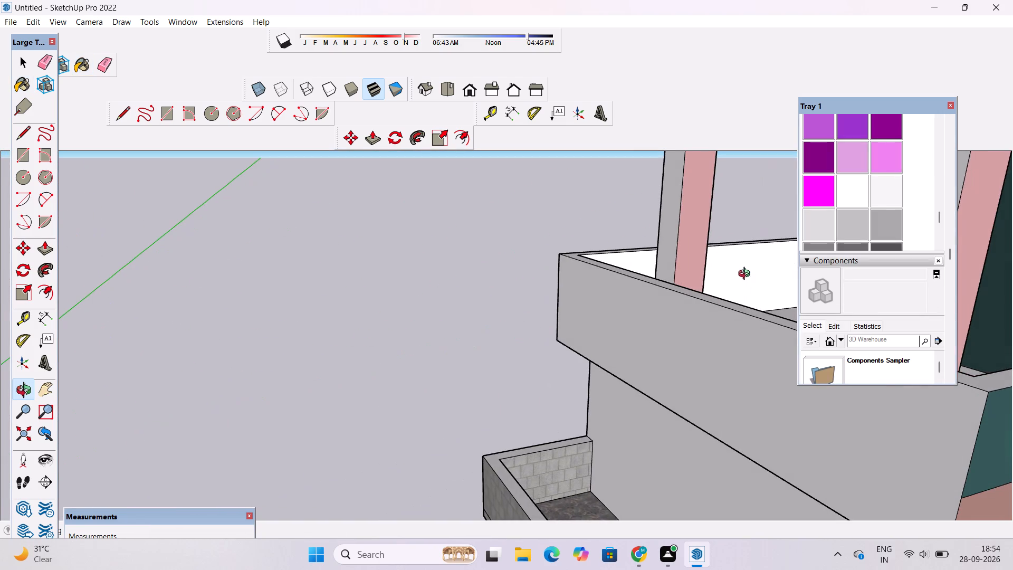
pyautogui.keyDown('shift'); pyautogui.moveTo(693, 261); pyautogui.dragTo(532, 308); pyautogui.keyUp('shift')
pyautogui.scroll(-5, 524, 307)
pyautogui.moveTo(521, 307); pyautogui.dragTo(887, 327)
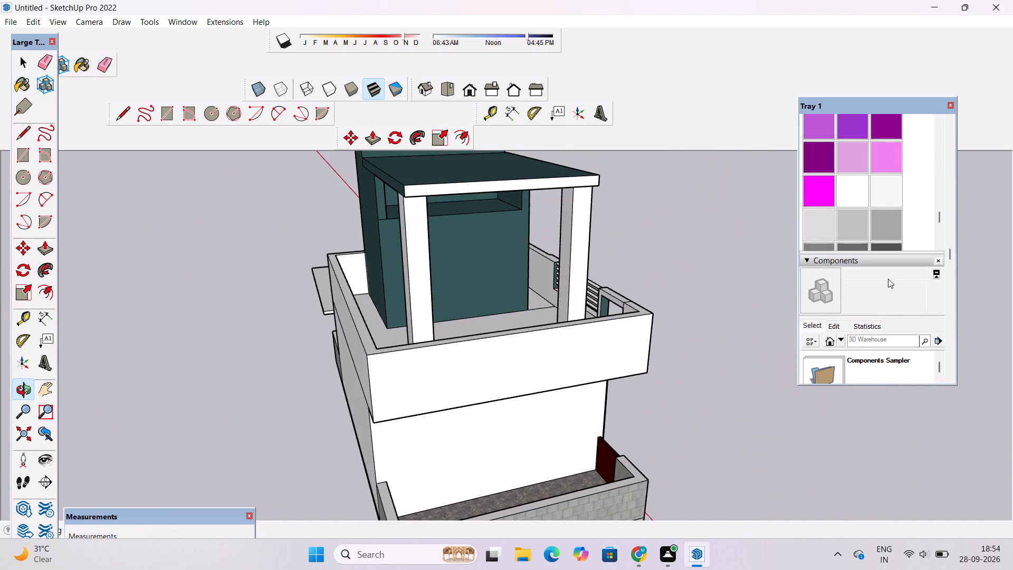
pyautogui.scroll(14, 817, 195)
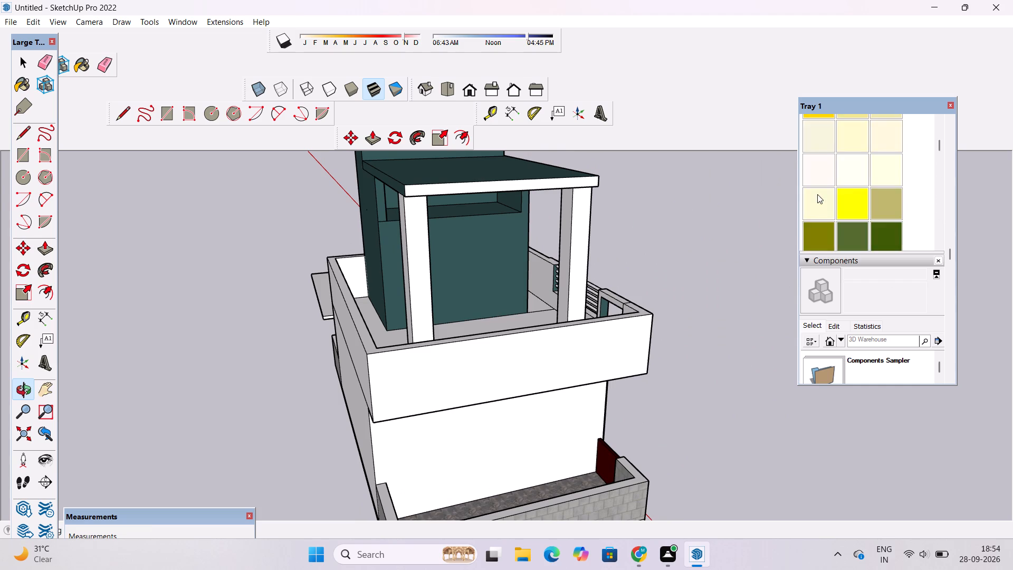
pyautogui.scroll(12, 817, 194)
pyautogui.click(817, 278)
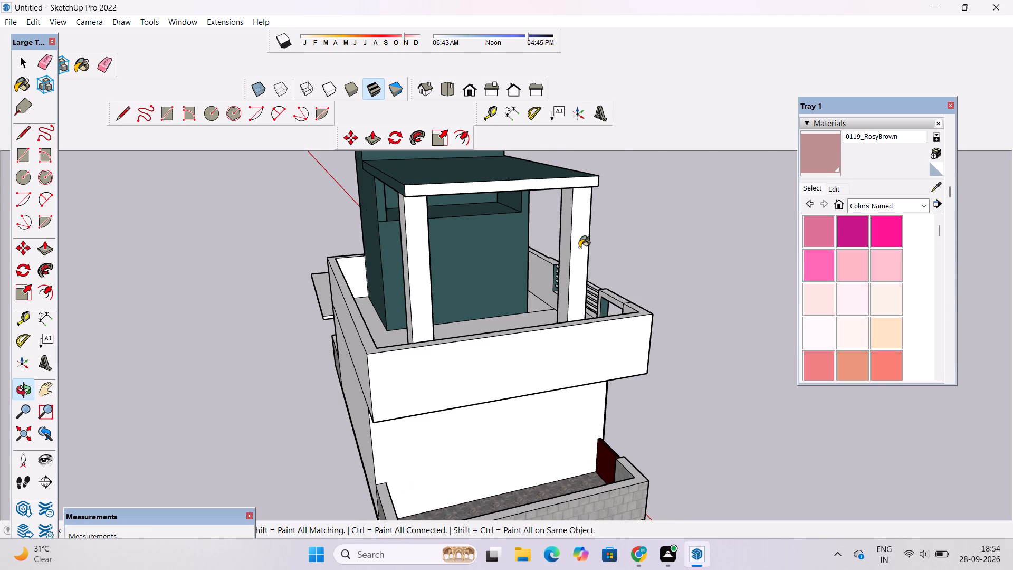
pyautogui.scroll(5, 579, 248)
pyautogui.click(578, 245)
pyautogui.click(552, 216)
pyautogui.scroll(-6, 593, 223)
pyautogui.scroll(5, 440, 231)
pyautogui.click(419, 231)
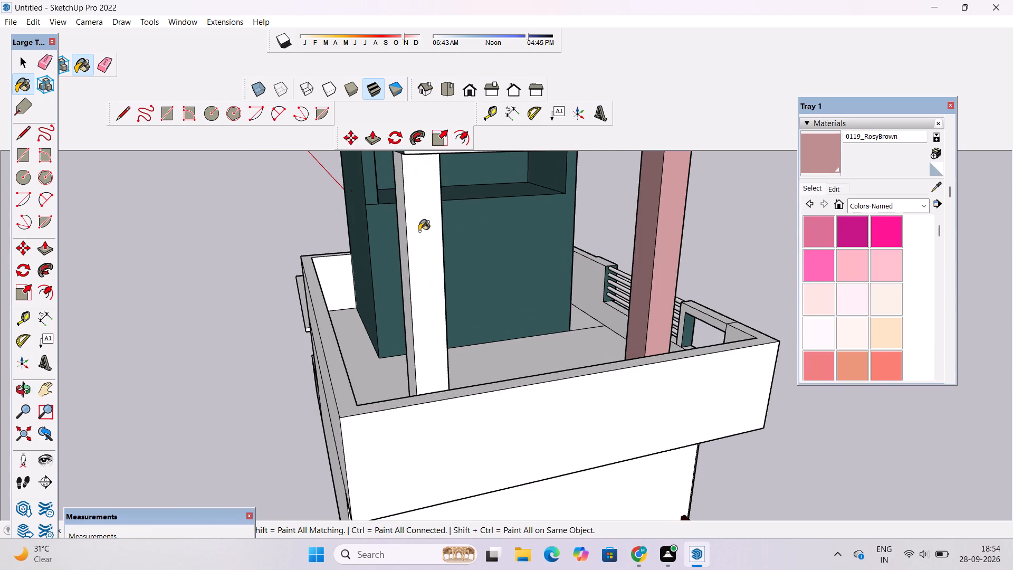
pyautogui.click(402, 221)
# Erase the seam line across the parapet's top face beside the dark slate gray corner frame.
pyautogui.press('o')
pyautogui.moveTo(637, 258); pyautogui.dragTo(537, 263)
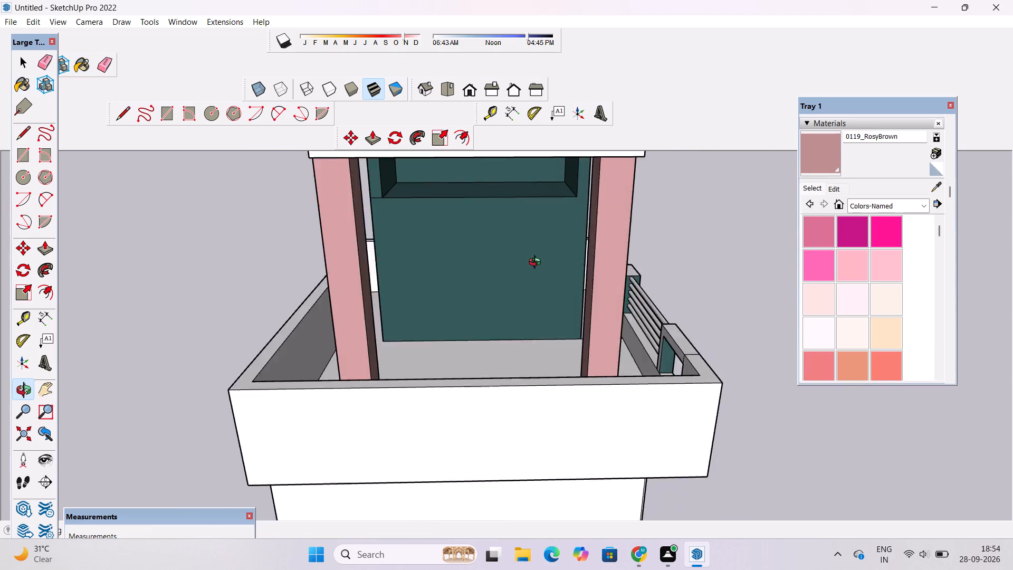
pyautogui.moveTo(537, 263); pyautogui.dragTo(441, 328)
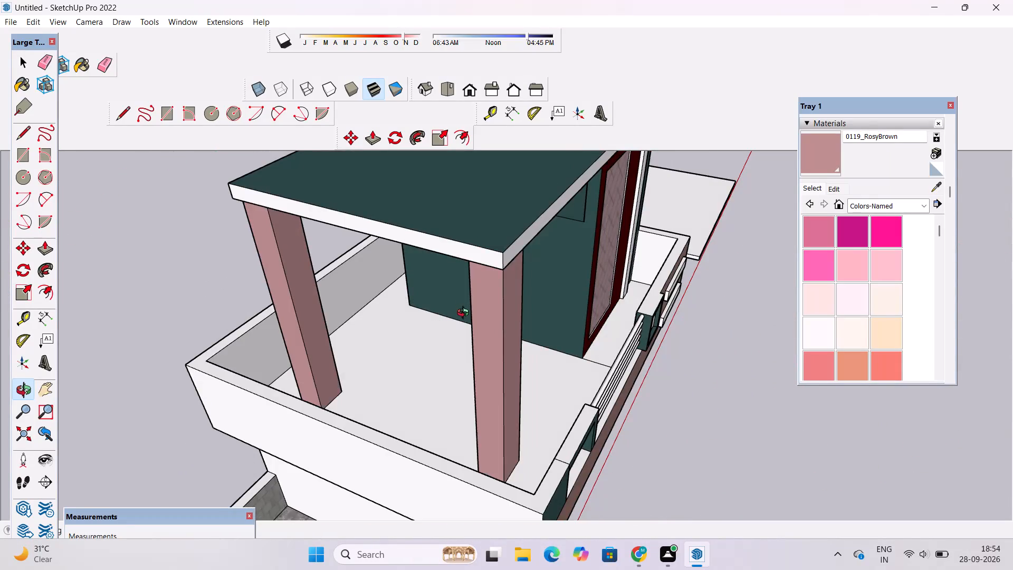
pyautogui.scroll(-5, 465, 315)
pyautogui.moveTo(665, 368); pyautogui.dragTo(412, 356)
pyautogui.scroll(4, 397, 345)
pyautogui.moveTo(431, 378); pyautogui.dragTo(431, 396)
pyautogui.scroll(3, 409, 353)
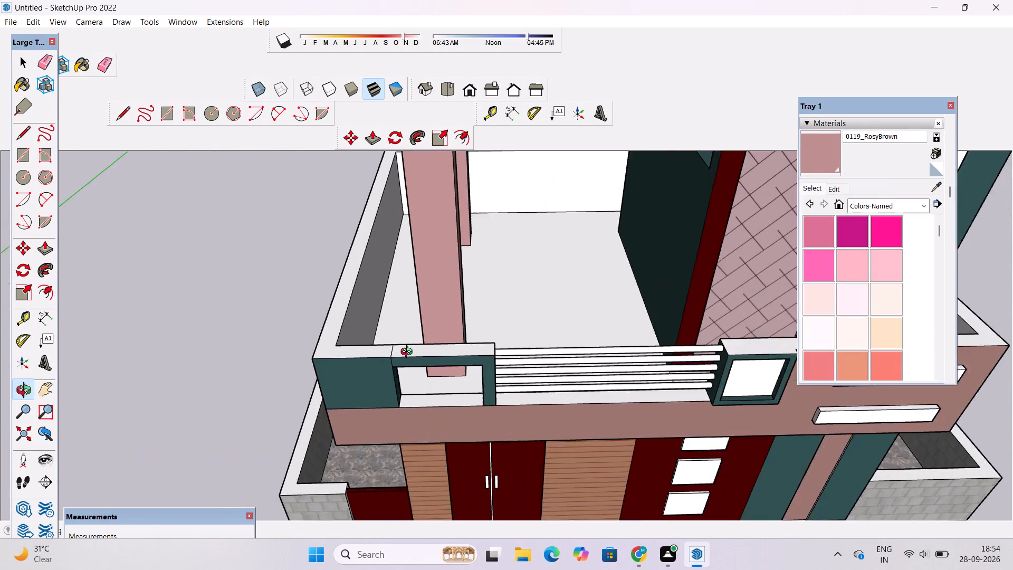
pyautogui.scroll(13, 409, 353)
pyautogui.press('e')
pyautogui.doubleClick(354, 358)
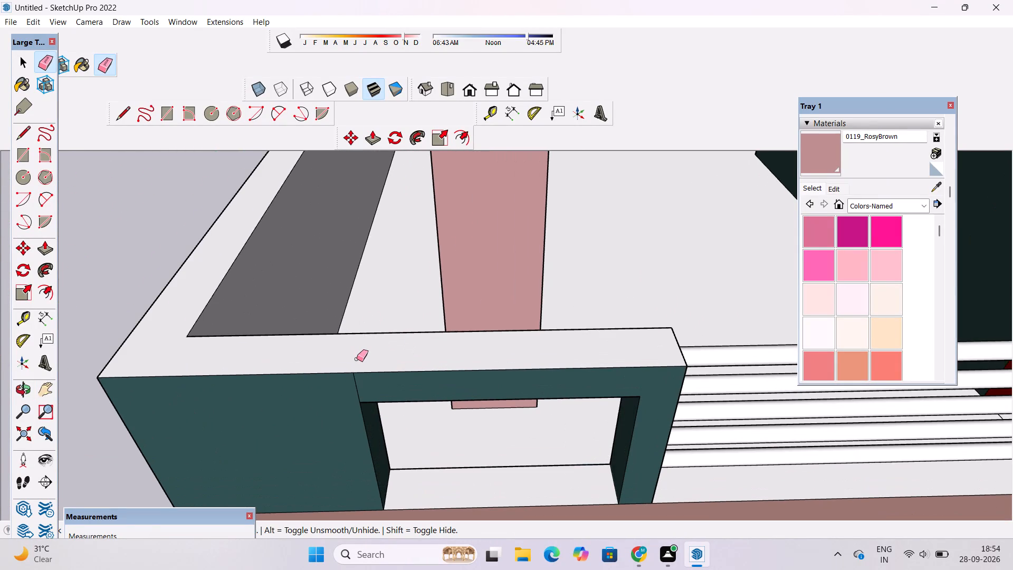
# Paint the rear terrace pillar's remaining unpainted side face with 0119_RosyBrown.
pyautogui.press('o')
pyautogui.scroll(-6, 360, 357)
pyautogui.moveTo(557, 373); pyautogui.dragTo(548, 244)
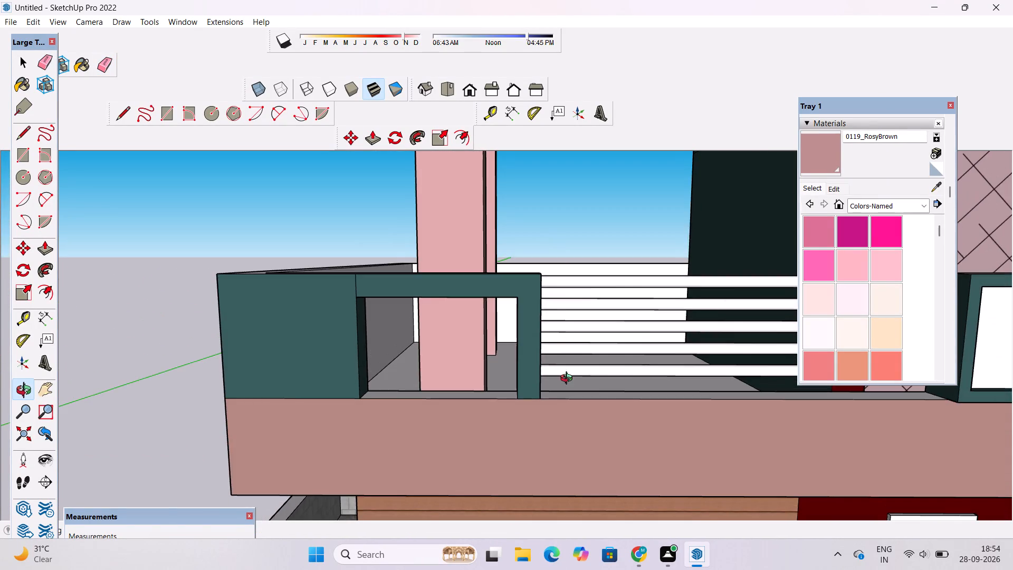
pyautogui.moveTo(569, 379); pyautogui.dragTo(597, 475)
pyautogui.keyDown('shift'); pyautogui.moveTo(590, 465); pyautogui.dragTo(478, 346); pyautogui.keyUp('shift')
pyautogui.scroll(3, 475, 337)
pyautogui.scroll(-2, 465, 341)
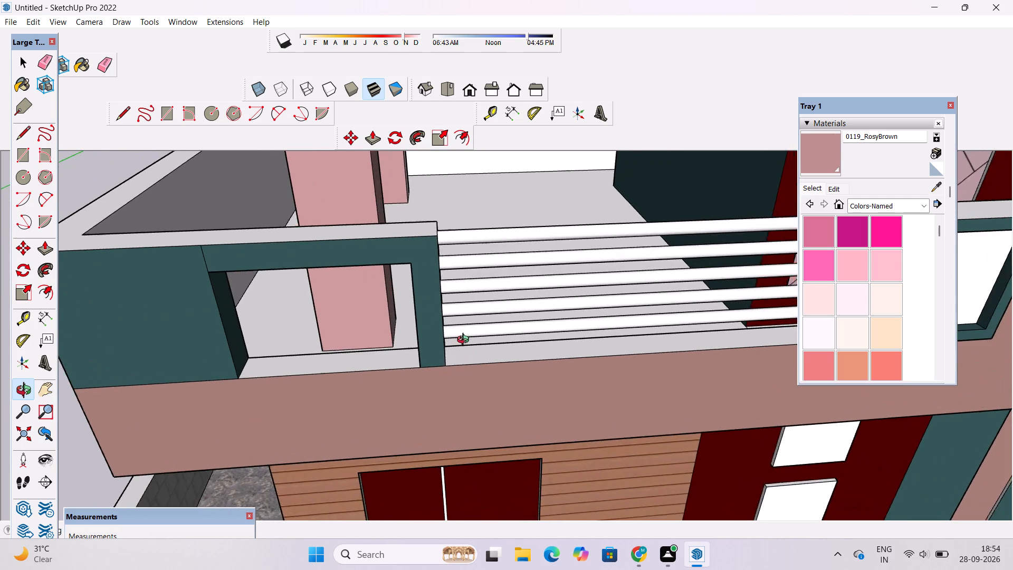
pyautogui.scroll(-5, 465, 341)
pyautogui.moveTo(555, 341); pyautogui.dragTo(539, 259)
pyautogui.keyDown('shift'); pyautogui.moveTo(538, 258); pyautogui.dragTo(551, 316); pyautogui.keyUp('shift')
pyautogui.moveTo(551, 316); pyautogui.dragTo(506, 320)
pyautogui.keyDown('shift'); pyautogui.moveTo(519, 312); pyautogui.dragTo(466, 331); pyautogui.keyUp('shift')
pyautogui.scroll(-4, 464, 319)
pyautogui.scroll(1, 462, 237)
pyautogui.click(820, 157)
pyautogui.scroll(5, 491, 198)
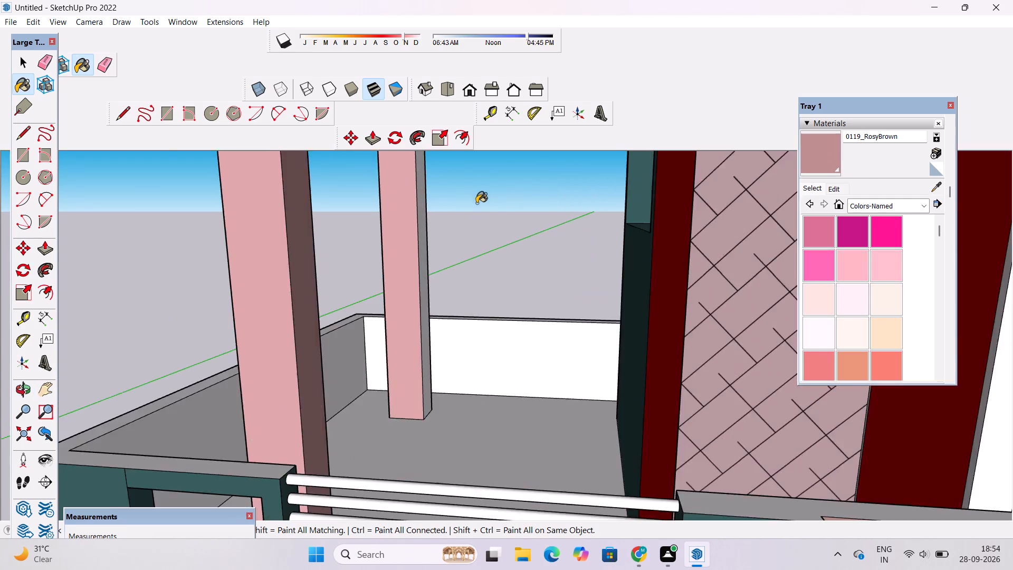
pyautogui.scroll(5, 476, 203)
pyautogui.click(412, 233)
# Erase the two leftover lines on the roof slab's underside between the front pillar's top and the slab's front edge.
pyautogui.scroll(-11, 439, 270)
pyautogui.press('o')
pyautogui.moveTo(495, 358); pyautogui.dragTo(532, 178)
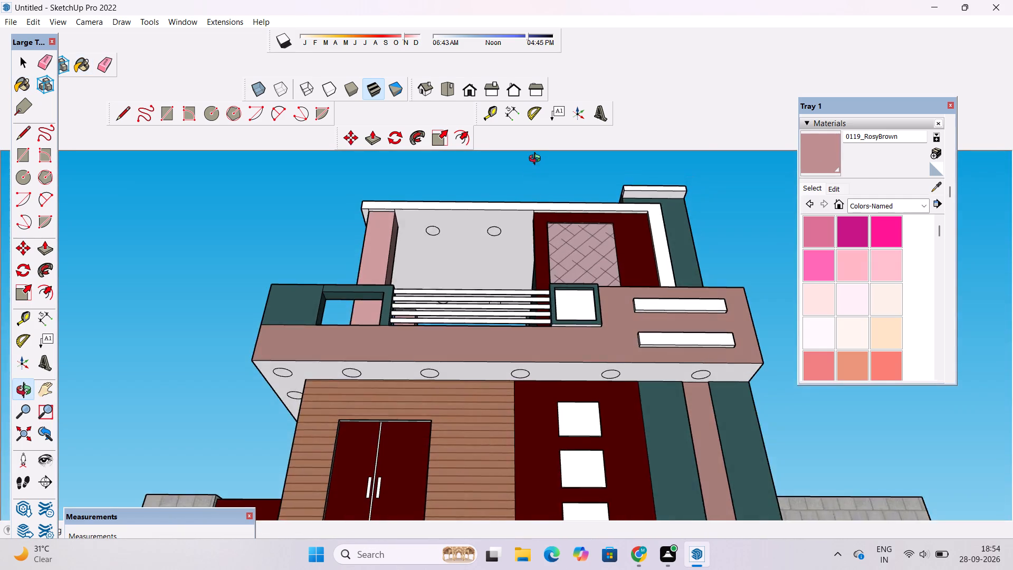
pyautogui.scroll(5, 496, 245)
pyautogui.moveTo(502, 234); pyautogui.dragTo(500, 305)
pyautogui.scroll(-5, 490, 270)
pyautogui.moveTo(500, 265); pyautogui.dragTo(502, 275)
pyautogui.scroll(11, 404, 213)
pyautogui.moveTo(382, 200); pyautogui.dragTo(387, 179)
pyautogui.keyDown('shift'); pyautogui.moveTo(387, 177); pyautogui.dragTo(422, 235); pyautogui.keyUp('shift')
pyautogui.keyDown('shift'); pyautogui.scroll(6, 405, 239); pyautogui.keyUp('shift')
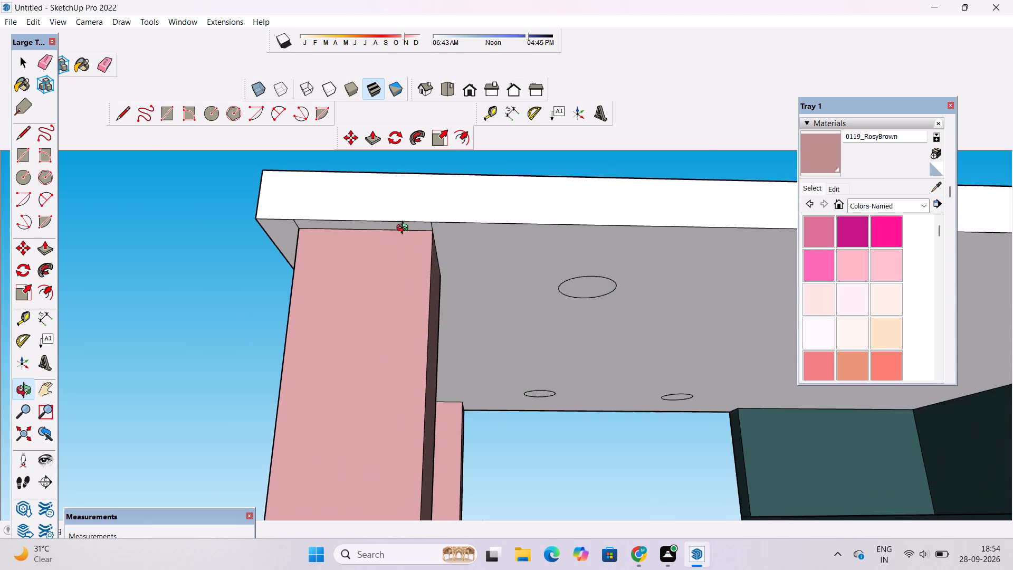
pyautogui.keyDown('shift'); pyautogui.scroll(7, 405, 229); pyautogui.keyUp('shift')
pyautogui.press('e')
pyautogui.scroll(2, 405, 225)
pyautogui.moveTo(491, 226); pyautogui.dragTo(410, 225)
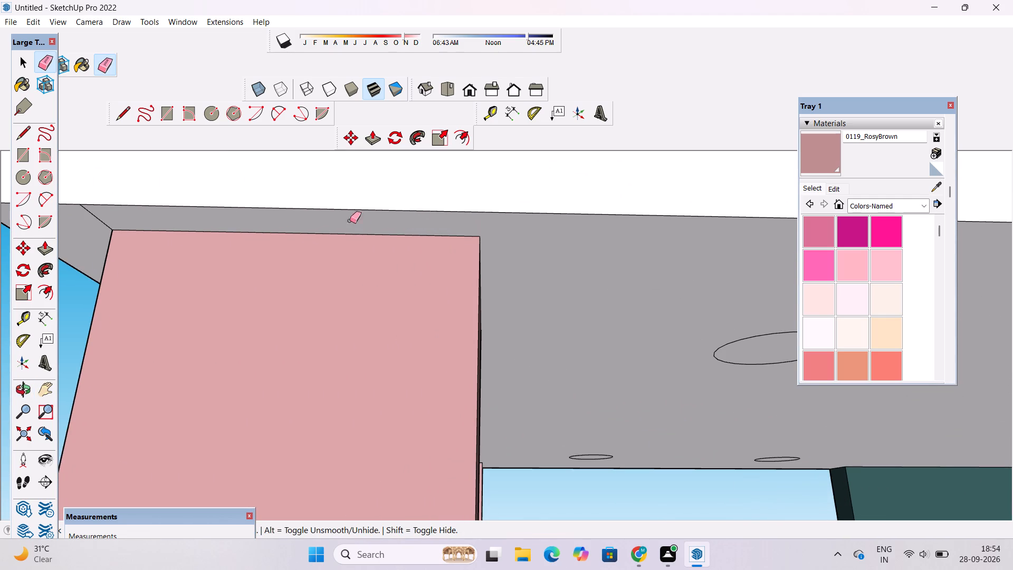
pyautogui.moveTo(102, 213); pyautogui.dragTo(106, 223)
# Erase the leftover lines on the roof slab's underside running from both pillars' tops to the slab's side edge.
pyautogui.scroll(-13, 269, 201)
pyautogui.press('o')
pyautogui.moveTo(297, 271); pyautogui.dragTo(721, 272)
pyautogui.scroll(-7, 682, 248)
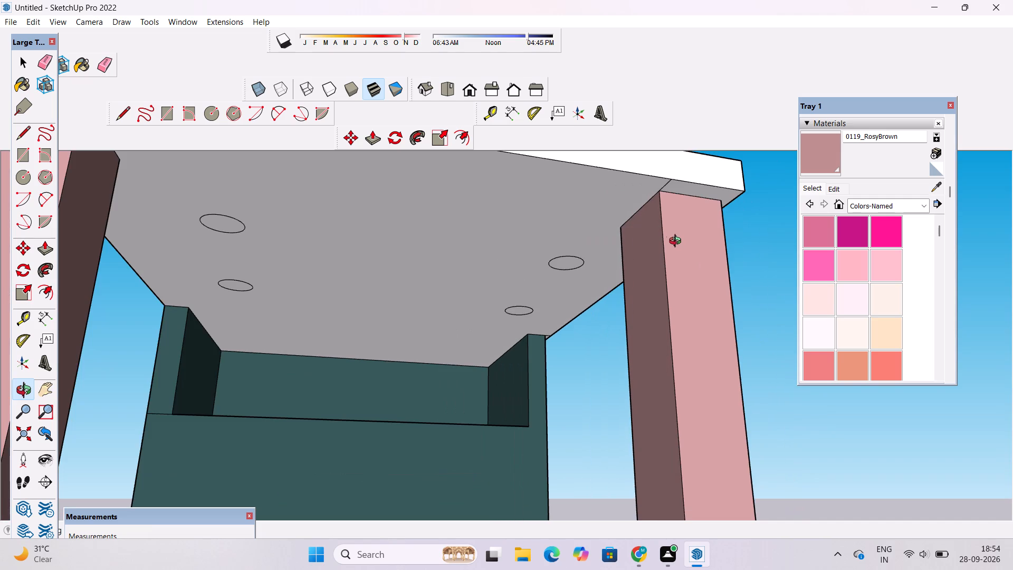
pyautogui.keyDown('shift'); pyautogui.moveTo(657, 221); pyautogui.dragTo(622, 309); pyautogui.keyUp('shift')
pyautogui.moveTo(616, 316); pyautogui.dragTo(622, 260)
pyautogui.scroll(-7, 584, 234)
pyautogui.scroll(1, 610, 261)
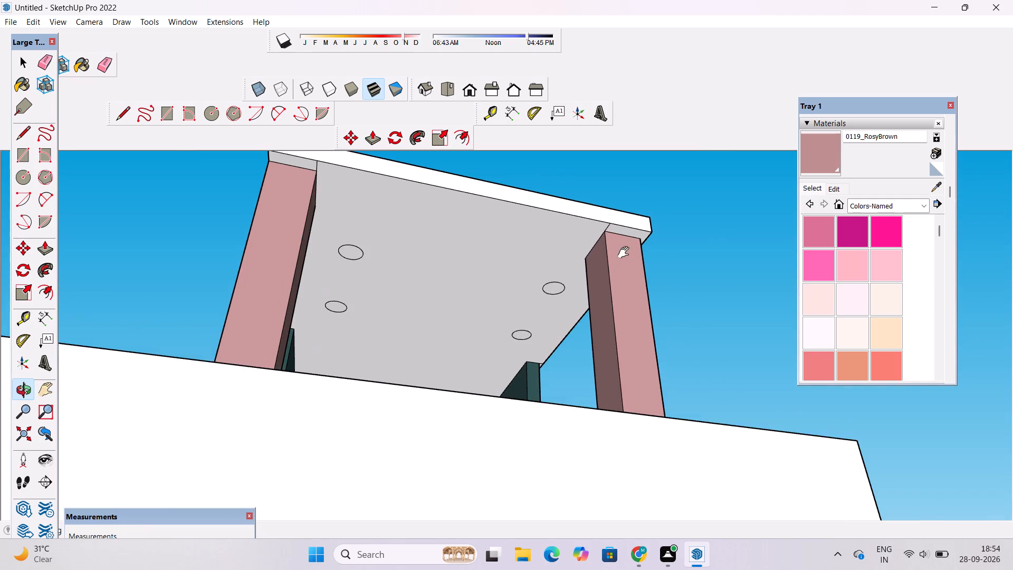
pyautogui.keyDown('shift'); pyautogui.moveTo(626, 252); pyautogui.dragTo(614, 290); pyautogui.keyUp('shift')
pyautogui.scroll(4, 604, 277)
pyautogui.press('e')
pyautogui.scroll(4, 595, 272)
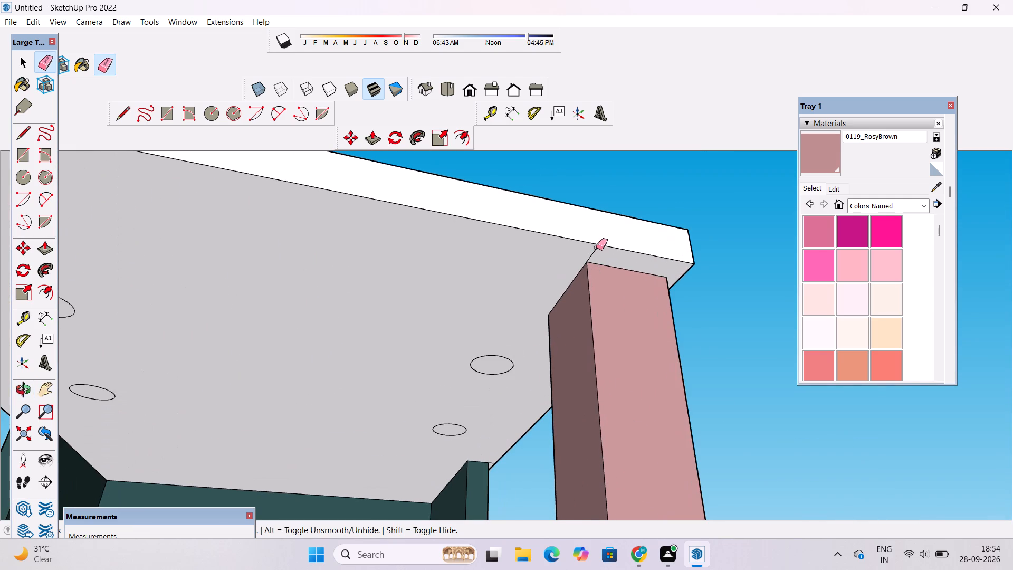
pyautogui.click(592, 253)
pyautogui.scroll(-10, 638, 237)
pyautogui.scroll(5, 378, 197)
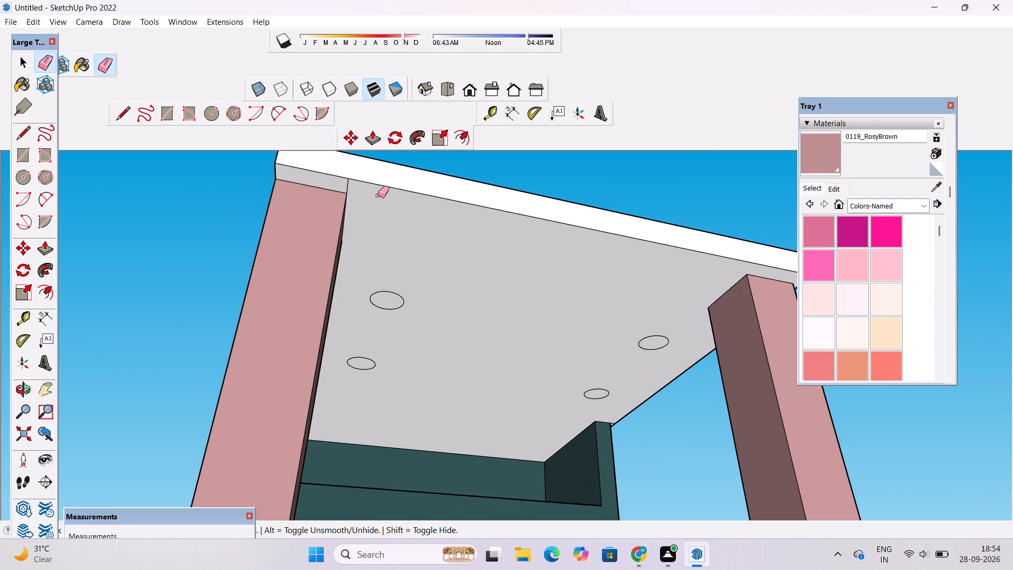
pyautogui.scroll(8, 337, 174)
pyautogui.click(352, 195)
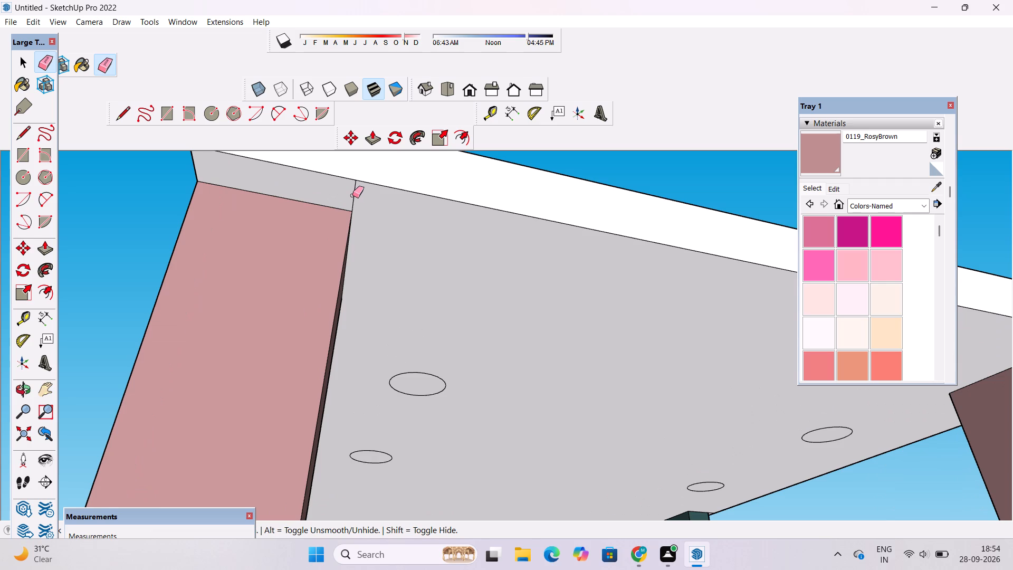
pyautogui.click(355, 198)
# Examine the pillars, slab undersides and facade from below, moving from the side to the front of the house.
pyautogui.press('o')
pyautogui.scroll(-7, 355, 198)
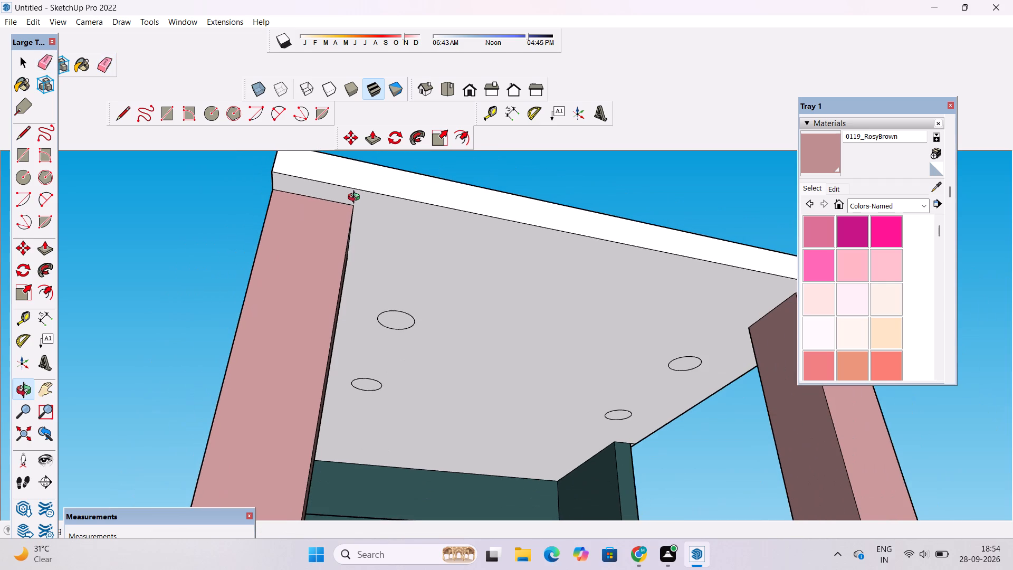
pyautogui.scroll(-10, 356, 198)
pyautogui.moveTo(527, 239); pyautogui.dragTo(391, 266)
pyautogui.scroll(-1, 586, 180)
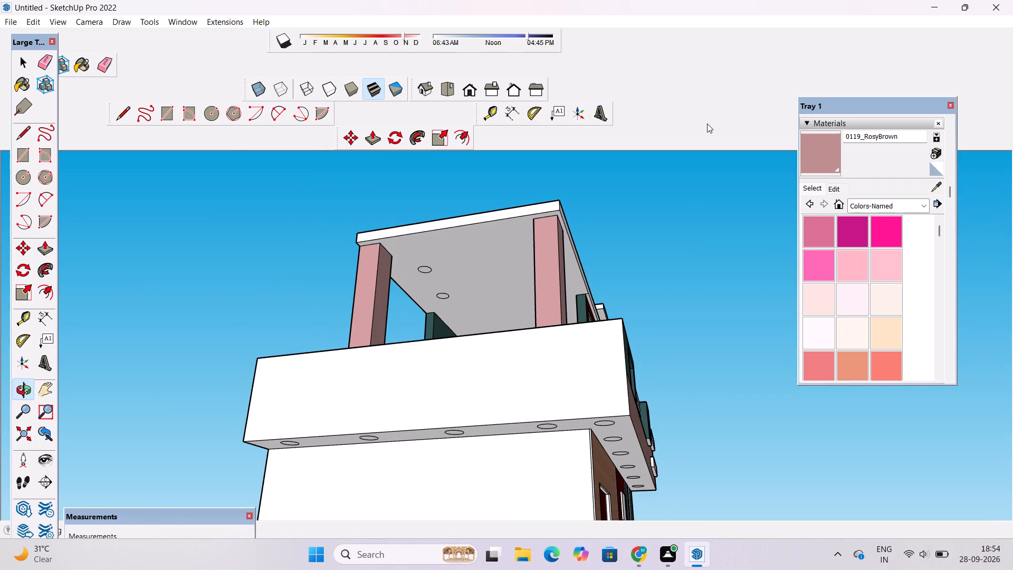
pyautogui.scroll(-4, 697, 124)
pyautogui.scroll(-6, 590, 297)
pyautogui.moveTo(624, 303); pyautogui.dragTo(495, 344)
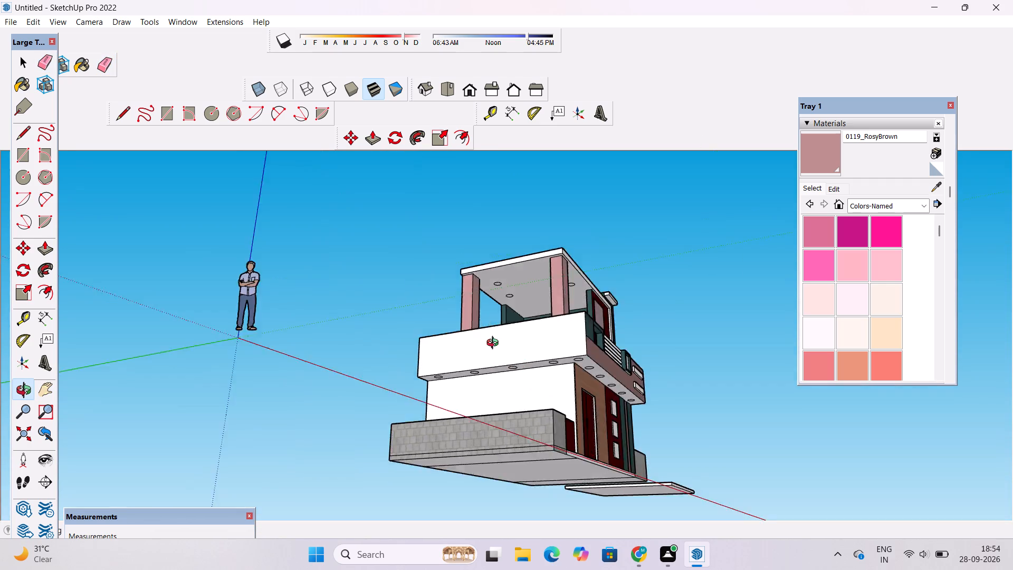
pyautogui.moveTo(495, 344); pyautogui.dragTo(447, 351)
pyautogui.moveTo(587, 344); pyautogui.dragTo(447, 303)
pyautogui.keyDown('shift'); pyautogui.moveTo(499, 347); pyautogui.dragTo(299, 360); pyautogui.keyUp('shift')
pyautogui.moveTo(371, 384); pyautogui.dragTo(380, 348)
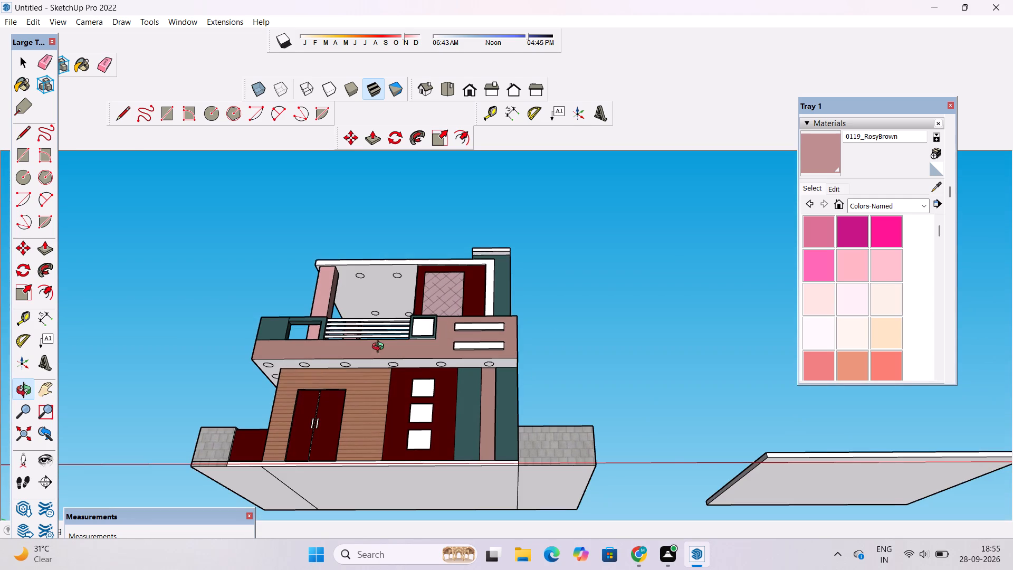
# Paint the undersides of the projecting balcony slab and the upper roof slab with 0118_Thistle.
pyautogui.scroll(2, 839, 278)
pyautogui.scroll(-3, 839, 278)
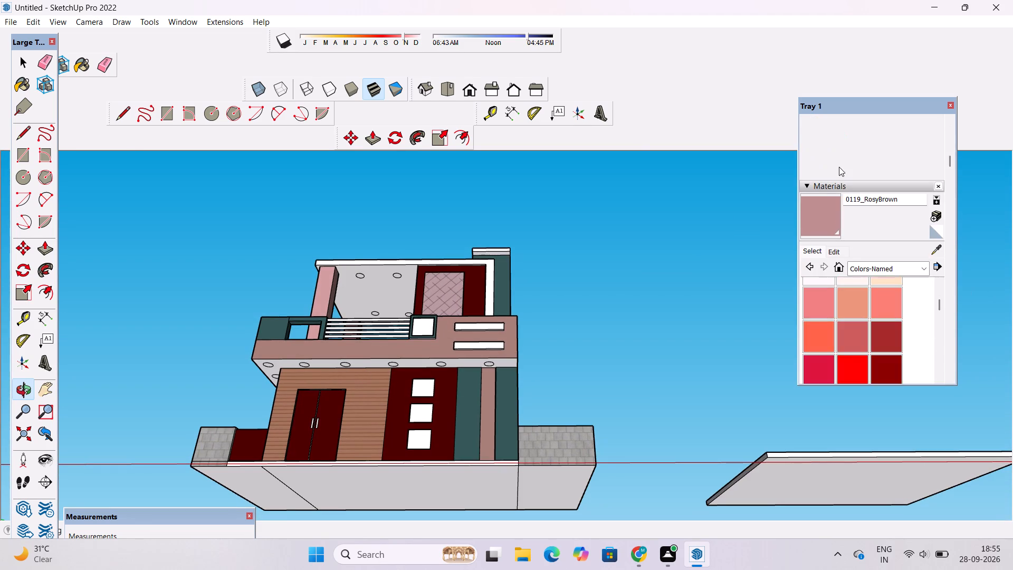
pyautogui.scroll(-2, 840, 166)
pyautogui.scroll(-11, 846, 214)
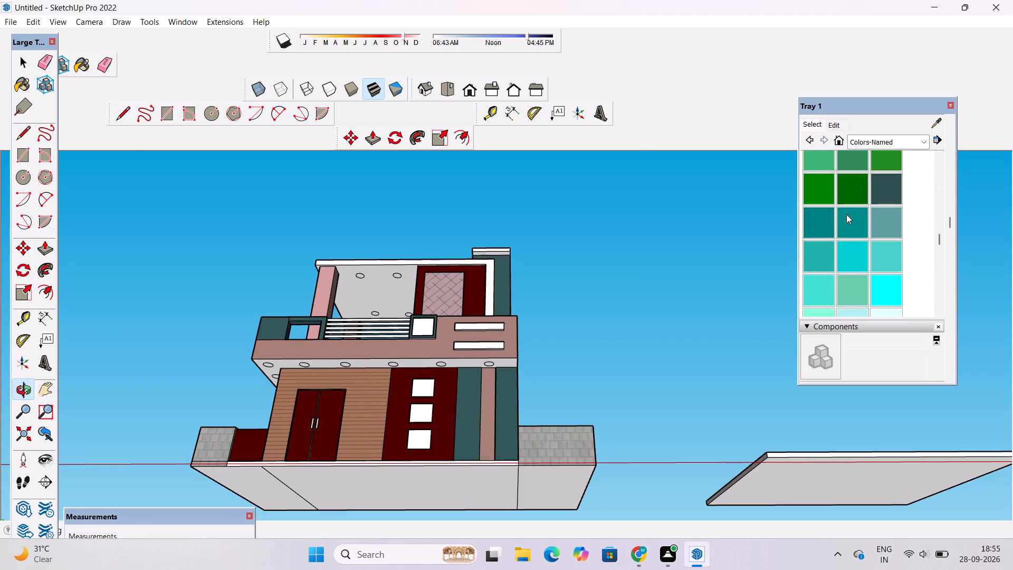
pyautogui.scroll(-6, 846, 214)
pyautogui.click(829, 279)
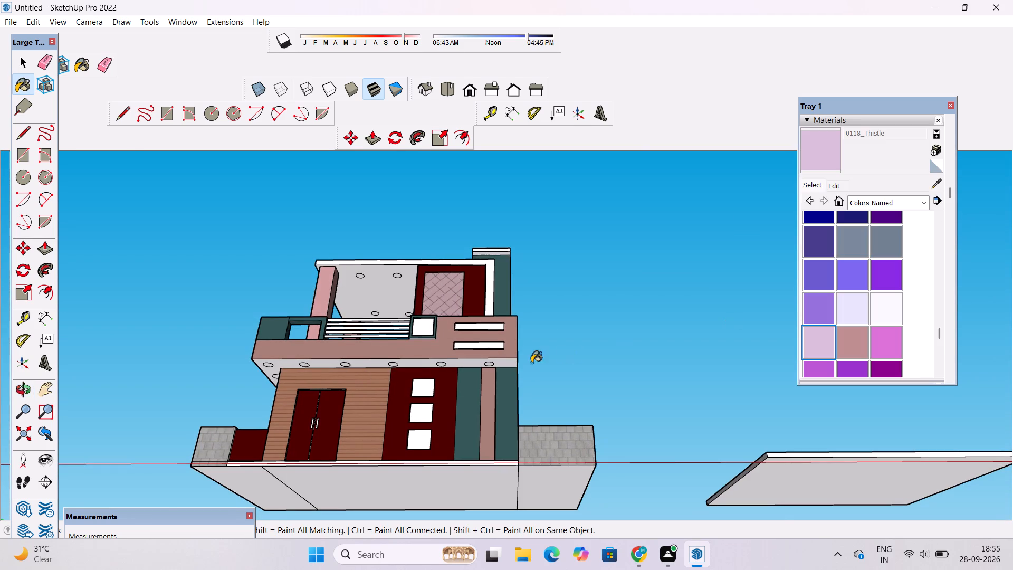
pyautogui.scroll(10, 431, 373)
pyautogui.click(424, 346)
pyautogui.scroll(-10, 404, 386)
pyautogui.scroll(5, 380, 253)
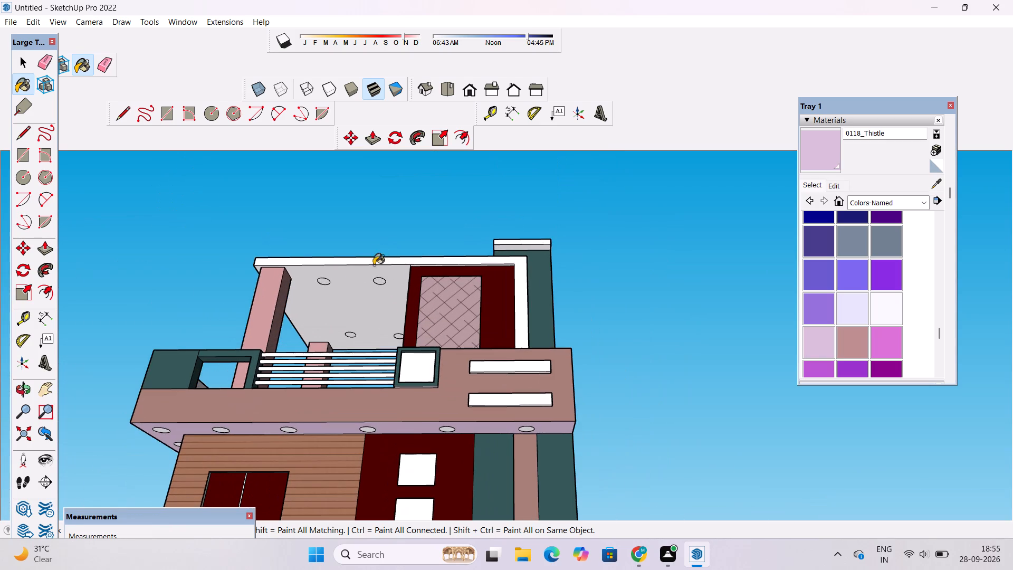
pyautogui.click(349, 282)
pyautogui.scroll(-11, 399, 326)
pyautogui.press('o')
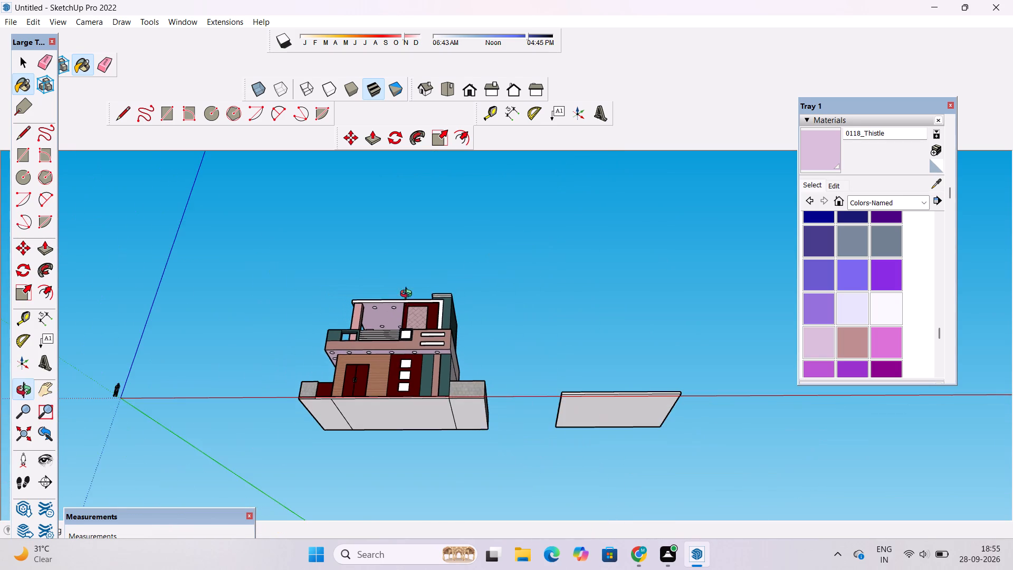
pyautogui.moveTo(407, 286); pyautogui.dragTo(441, 436)
pyautogui.scroll(6, 332, 259)
pyautogui.moveTo(323, 343); pyautogui.dragTo(366, 445)
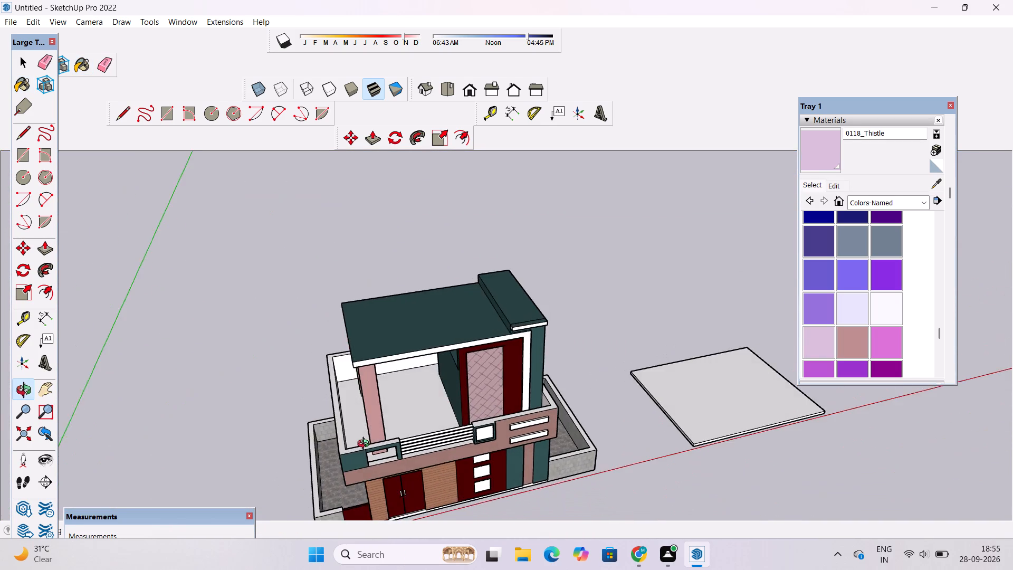
# Paint the parapet's outer face and the lower wall on the pillar side of the house with 0116_Lavender.
pyautogui.moveTo(366, 445); pyautogui.dragTo(360, 412)
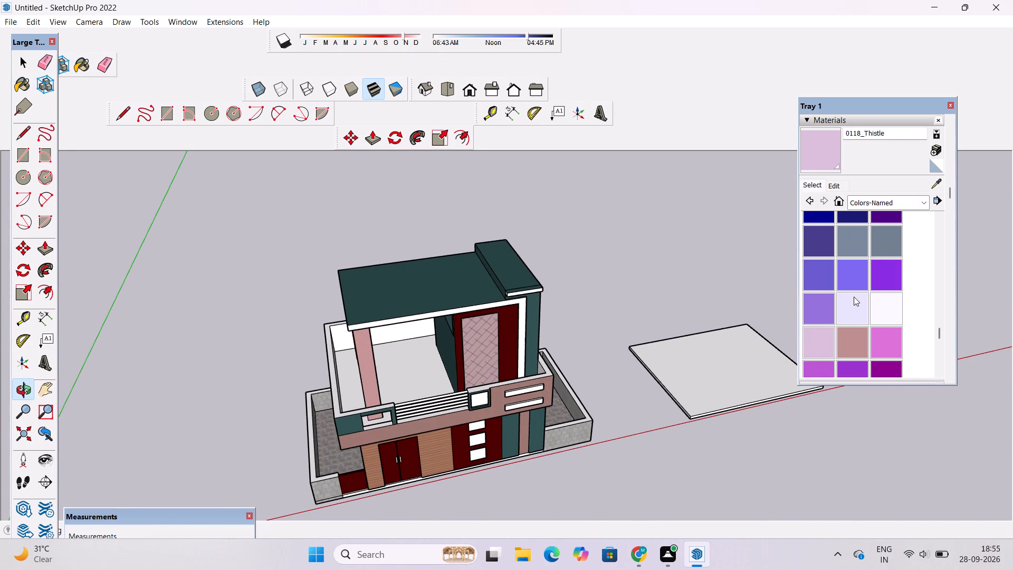
pyautogui.click(852, 312)
pyautogui.scroll(-4, 647, 357)
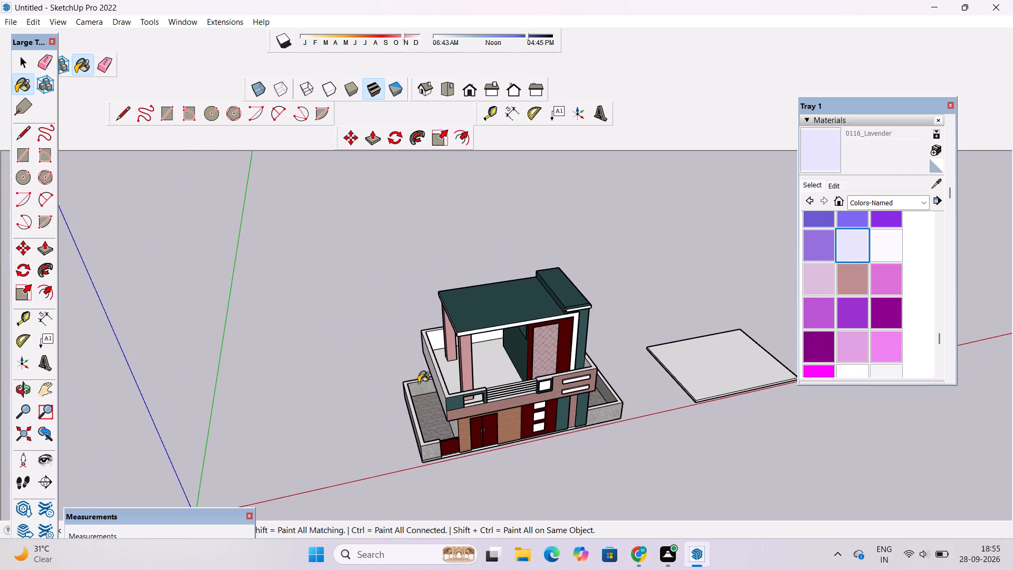
pyautogui.scroll(13, 418, 383)
pyautogui.click(531, 318)
pyautogui.scroll(-7, 531, 319)
pyautogui.scroll(3, 533, 320)
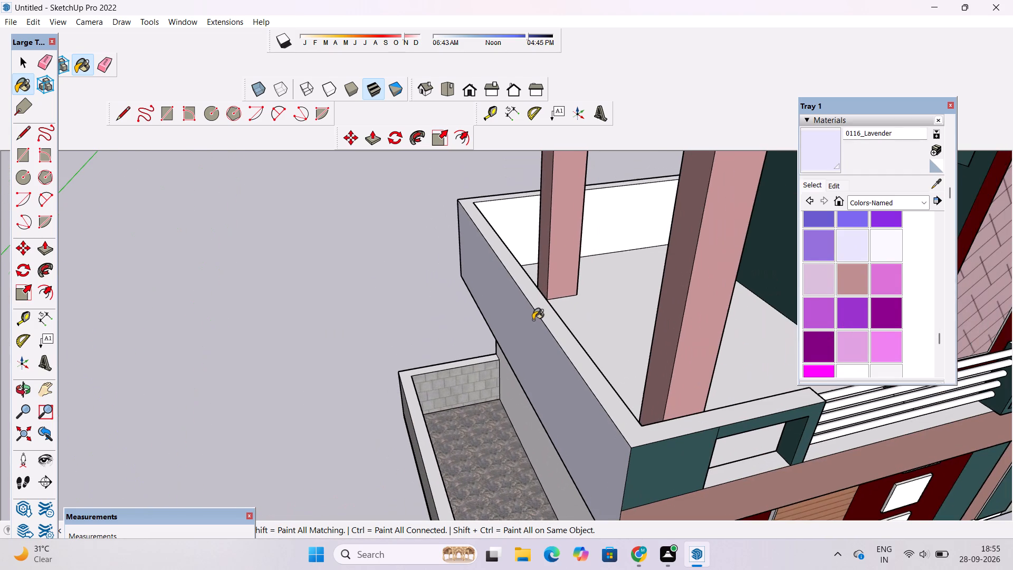
pyautogui.click(520, 411)
# Paint the opposite side's upper and lower walls and the top of the parapet with 0116_Lavender.
pyautogui.scroll(-9, 252, 287)
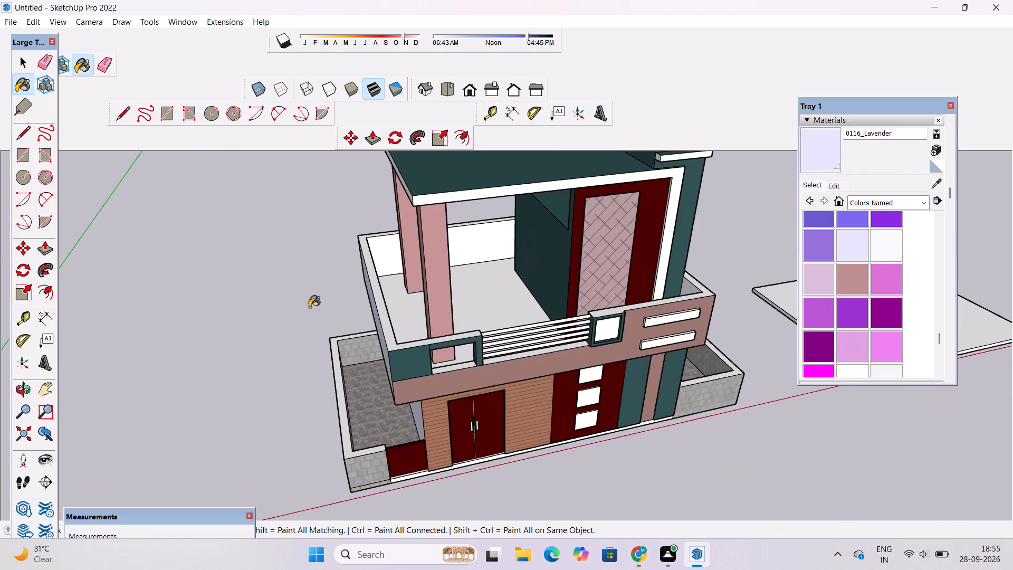
pyautogui.scroll(-1, 309, 307)
pyautogui.scroll(-5, 462, 308)
pyautogui.scroll(10, 699, 291)
pyautogui.scroll(-2, 539, 296)
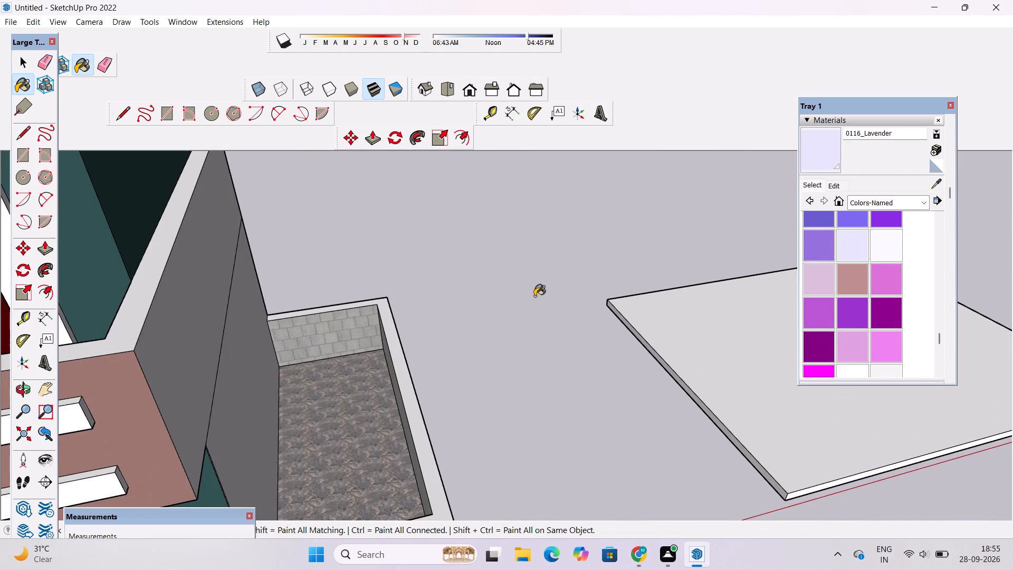
pyautogui.click(211, 326)
pyautogui.click(286, 341)
pyautogui.scroll(4, 180, 279)
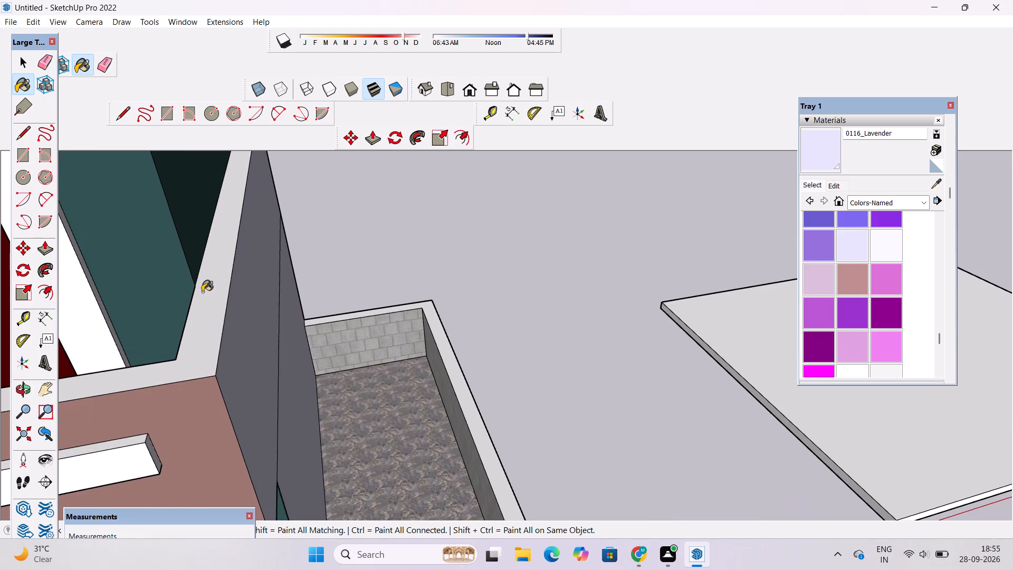
pyautogui.click(211, 312)
# Paint the inner face of the terrace's rear parapet wall with 0116_Lavender.
pyautogui.scroll(-20, 212, 313)
pyautogui.scroll(-1, 212, 313)
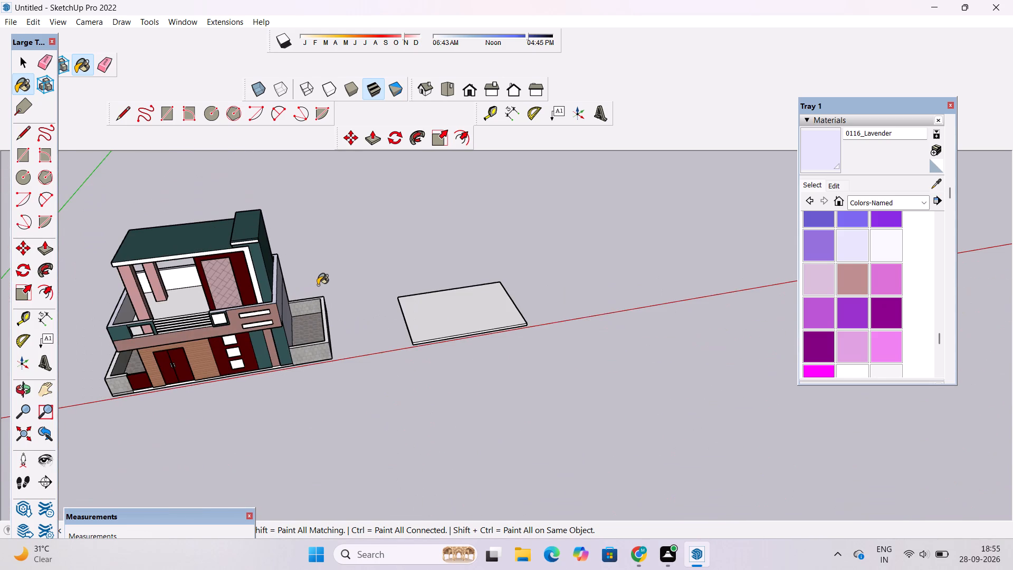
pyautogui.scroll(4, 143, 319)
pyautogui.scroll(6, 197, 273)
pyautogui.click(204, 256)
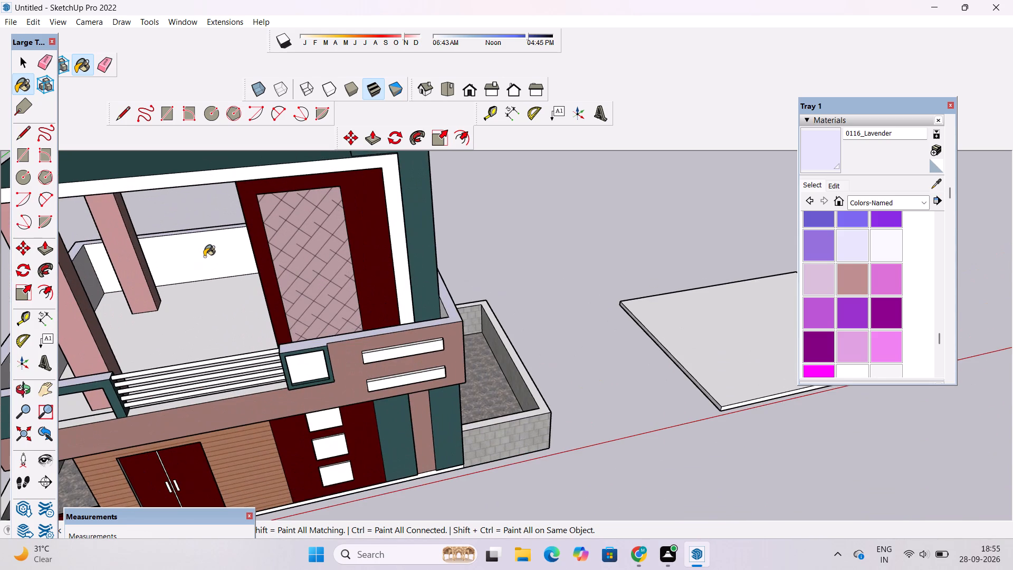
# Paint the rear exterior's parapet face and lower wall with 0116_Lavender.
pyautogui.press('o')
pyautogui.scroll(-5, 207, 259)
pyautogui.moveTo(227, 288); pyautogui.dragTo(270, 340)
pyautogui.scroll(6, 301, 311)
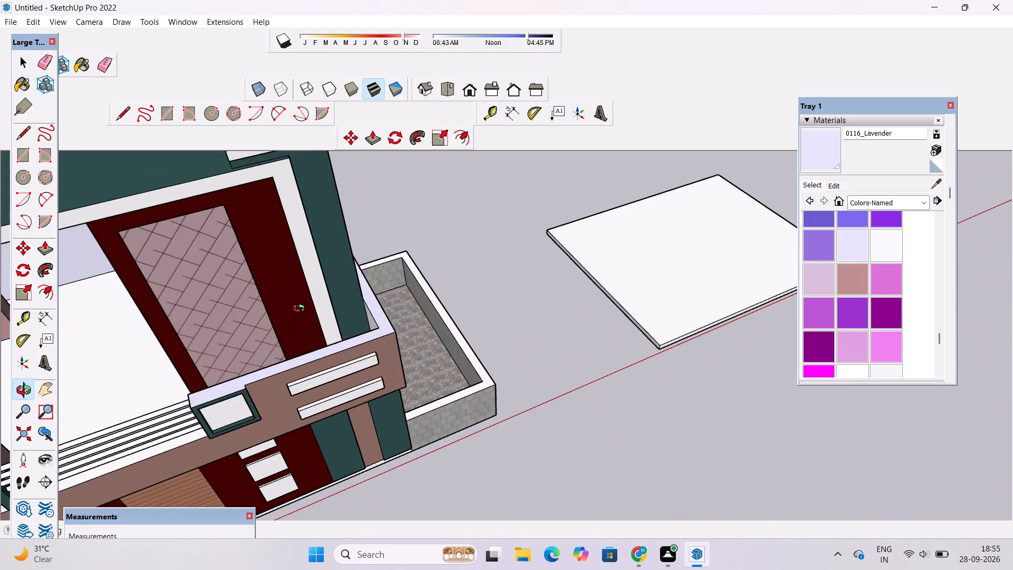
pyautogui.moveTo(357, 344); pyautogui.dragTo(226, 206)
pyautogui.scroll(-6, 293, 314)
pyautogui.moveTo(501, 312); pyautogui.dragTo(403, 322)
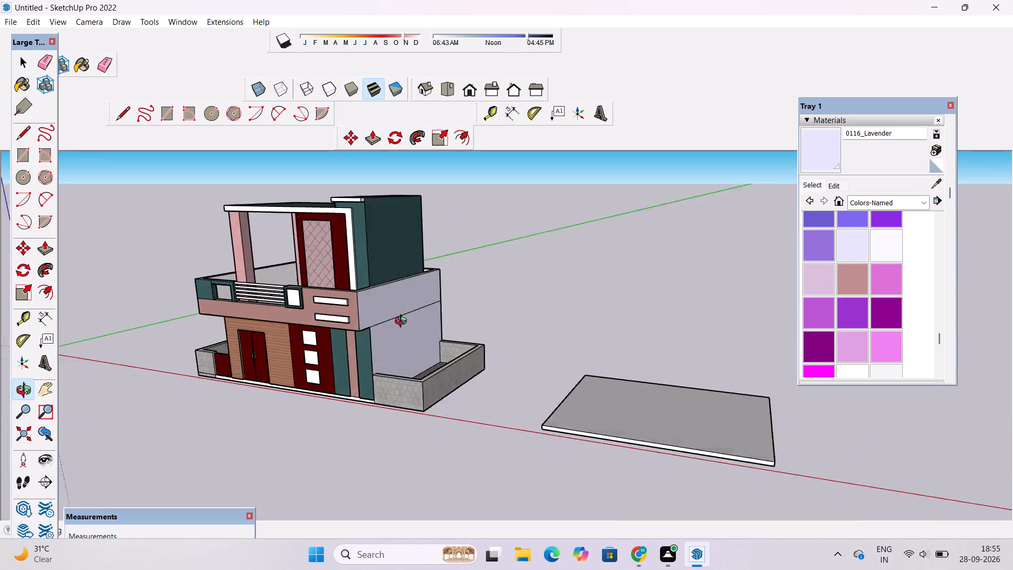
pyautogui.moveTo(403, 322); pyautogui.dragTo(116, 308)
pyautogui.moveTo(777, 318); pyautogui.dragTo(470, 357)
pyautogui.click(811, 170)
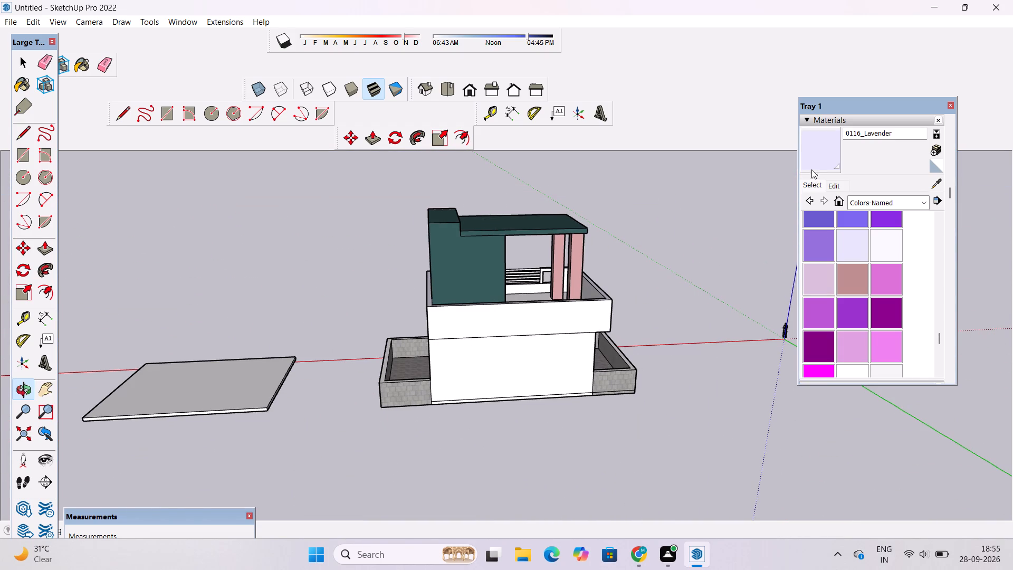
pyautogui.scroll(5, 608, 306)
pyautogui.click(605, 309)
pyautogui.click(559, 379)
# Examine the painted house from the rear, side, and front for wall coverage.
pyautogui.press('o')
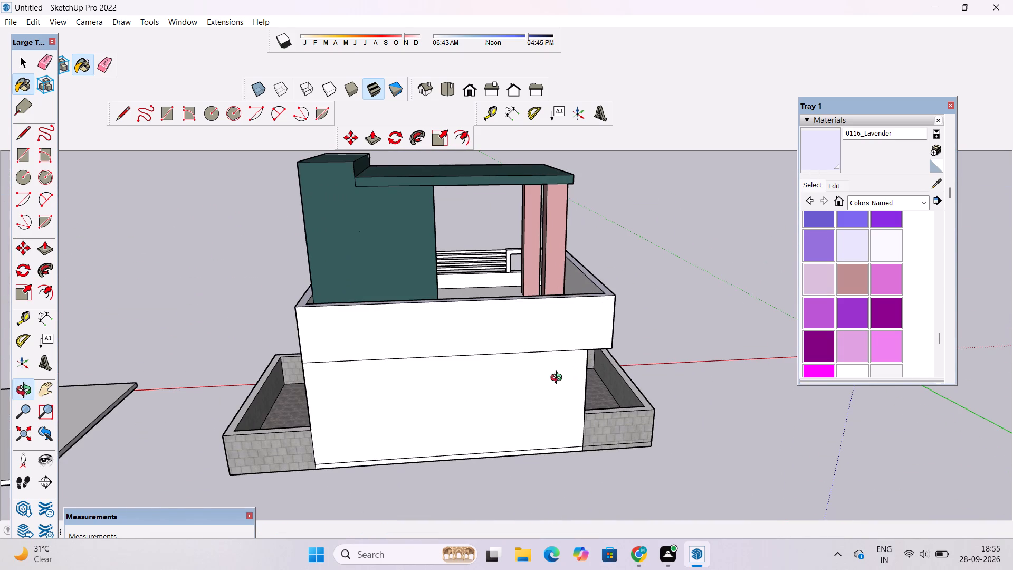
pyautogui.moveTo(779, 351); pyautogui.dragTo(474, 152)
pyautogui.moveTo(465, 251); pyautogui.dragTo(490, 348)
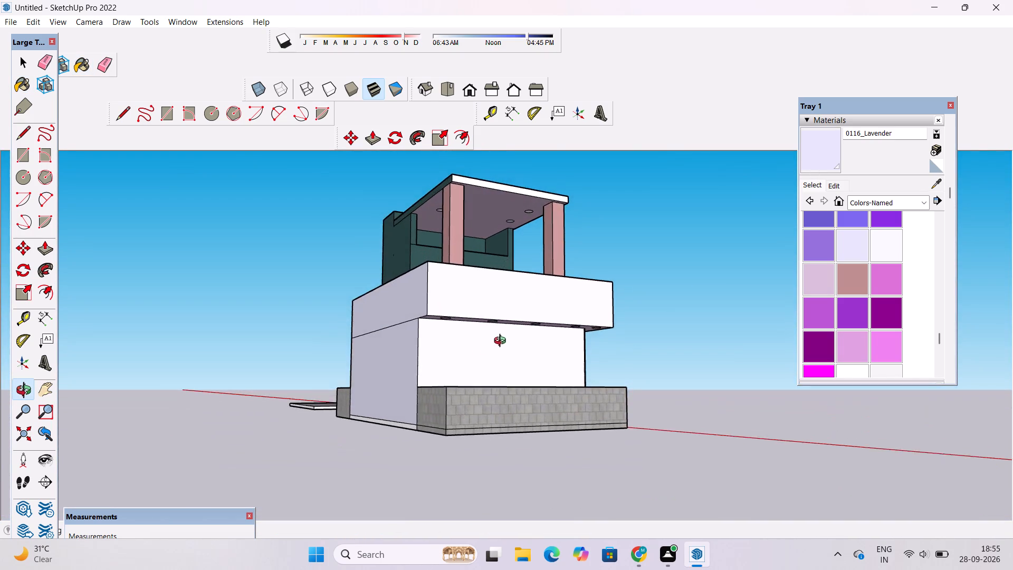
pyautogui.scroll(4, 505, 329)
pyautogui.moveTo(598, 313); pyautogui.dragTo(282, 384)
pyautogui.moveTo(621, 327); pyautogui.dragTo(572, 303)
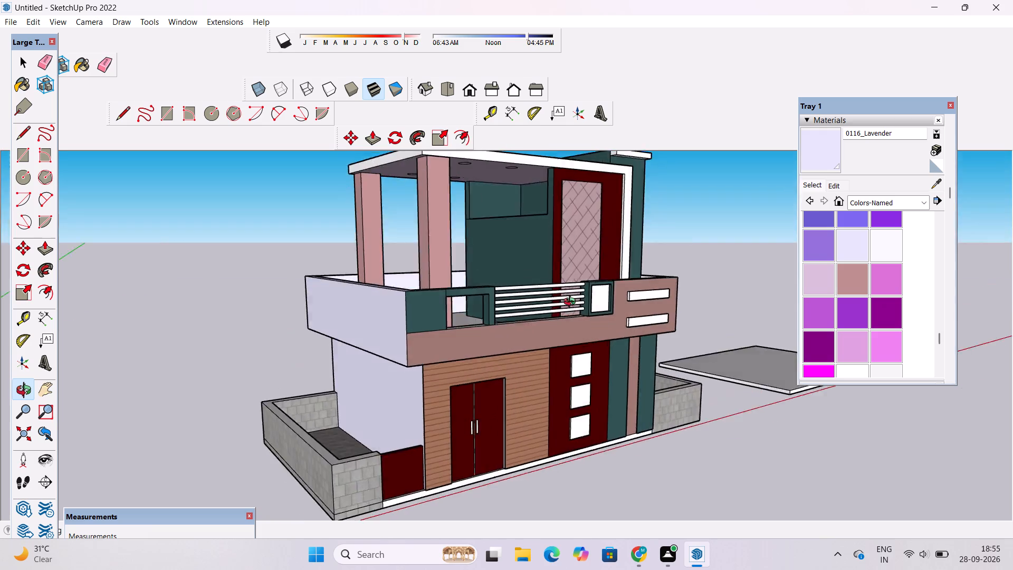
pyautogui.moveTo(572, 303); pyautogui.dragTo(462, 136)
pyautogui.moveTo(561, 349); pyautogui.dragTo(557, 417)
pyautogui.scroll(-6, 549, 364)
pyautogui.moveTo(544, 378); pyautogui.dragTo(536, 476)
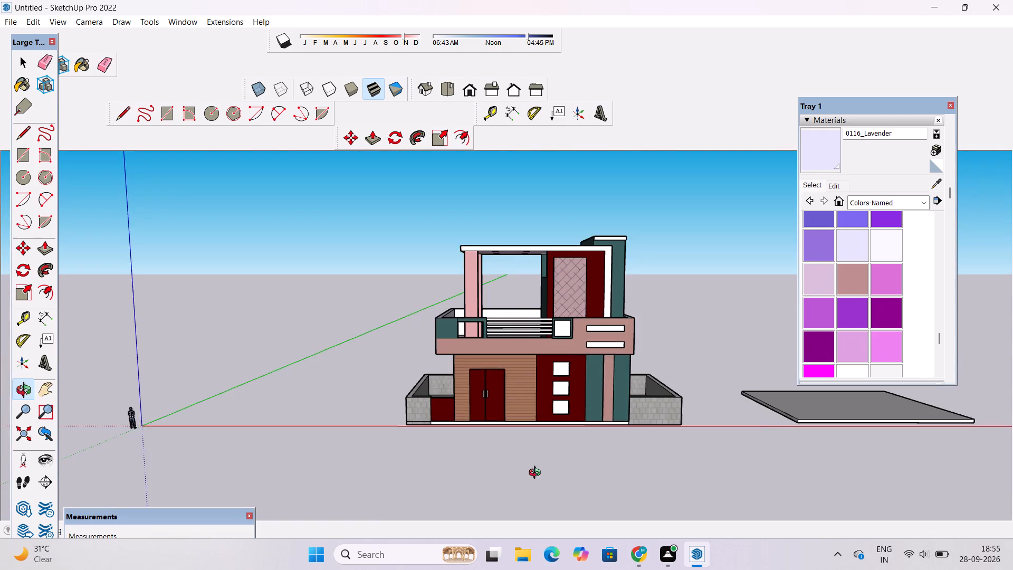
pyautogui.keyDown('shift'); pyautogui.moveTo(540, 464); pyautogui.dragTo(539, 388); pyautogui.keyUp('shift')
pyautogui.moveTo(559, 272); pyautogui.dragTo(560, 322)
# Paint the upper terrace floor behind the balcony railing with Stone Marble.
pyautogui.click(866, 203)
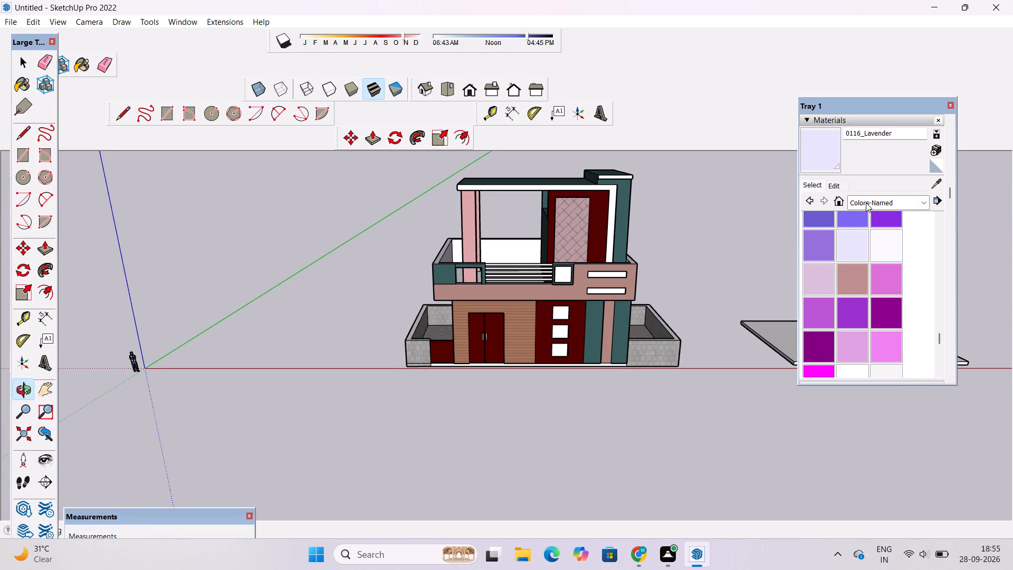
pyautogui.click(861, 319)
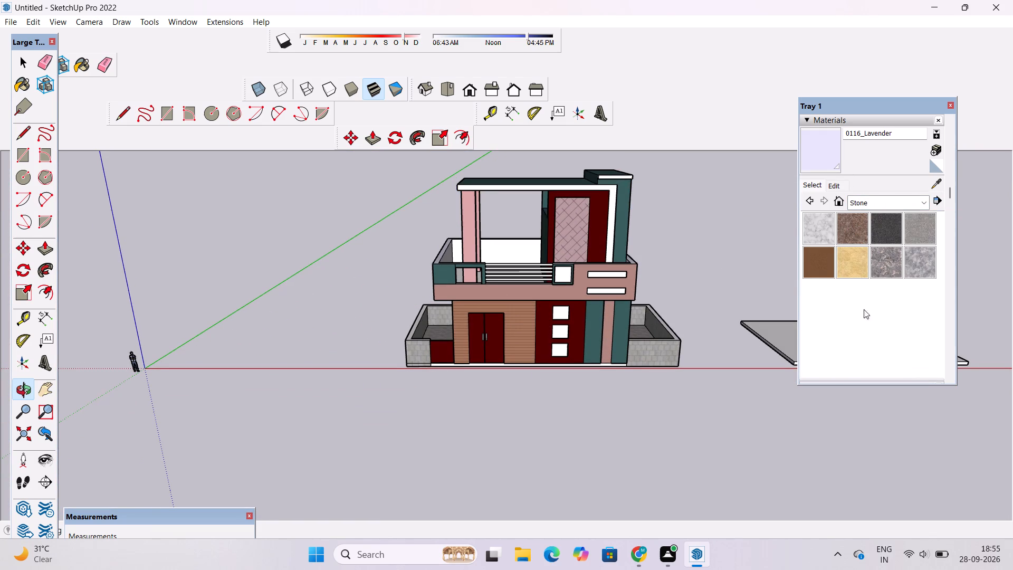
pyautogui.click(884, 254)
pyautogui.scroll(11, 543, 226)
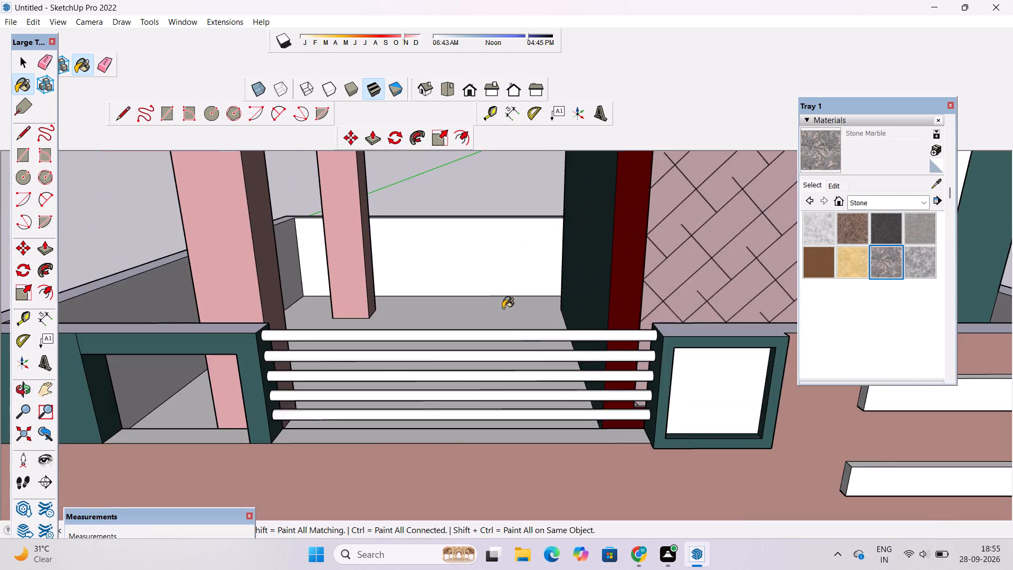
pyautogui.scroll(4, 502, 309)
pyautogui.click(502, 310)
# Erase the edge dividing the terrace floor at the corner of the maroon-framed upper room.
pyautogui.press('o')
pyautogui.scroll(-6, 501, 311)
pyautogui.moveTo(435, 301); pyautogui.dragTo(576, 277)
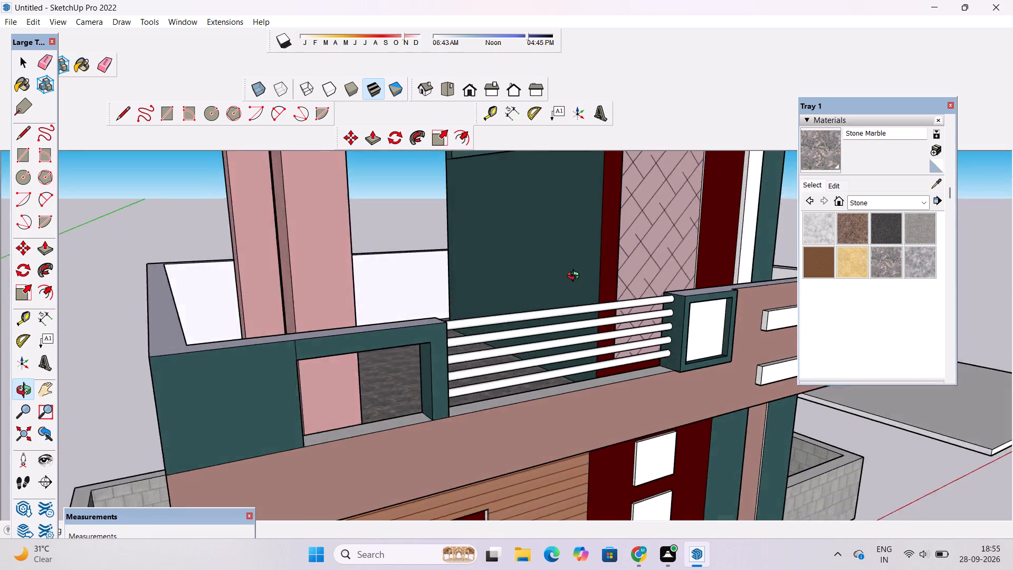
pyautogui.moveTo(576, 277); pyautogui.dragTo(470, 304)
pyautogui.moveTo(470, 304); pyautogui.dragTo(409, 416)
pyautogui.scroll(-3, 416, 390)
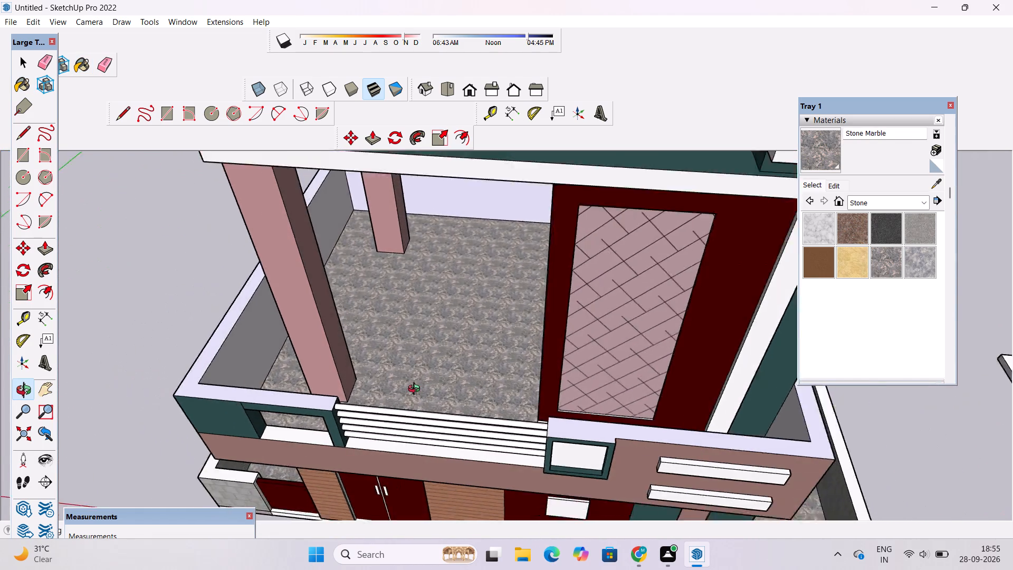
pyautogui.scroll(-3, 416, 390)
pyautogui.moveTo(469, 393); pyautogui.dragTo(518, 279)
pyautogui.scroll(3, 510, 316)
pyautogui.moveTo(509, 339); pyautogui.dragTo(515, 501)
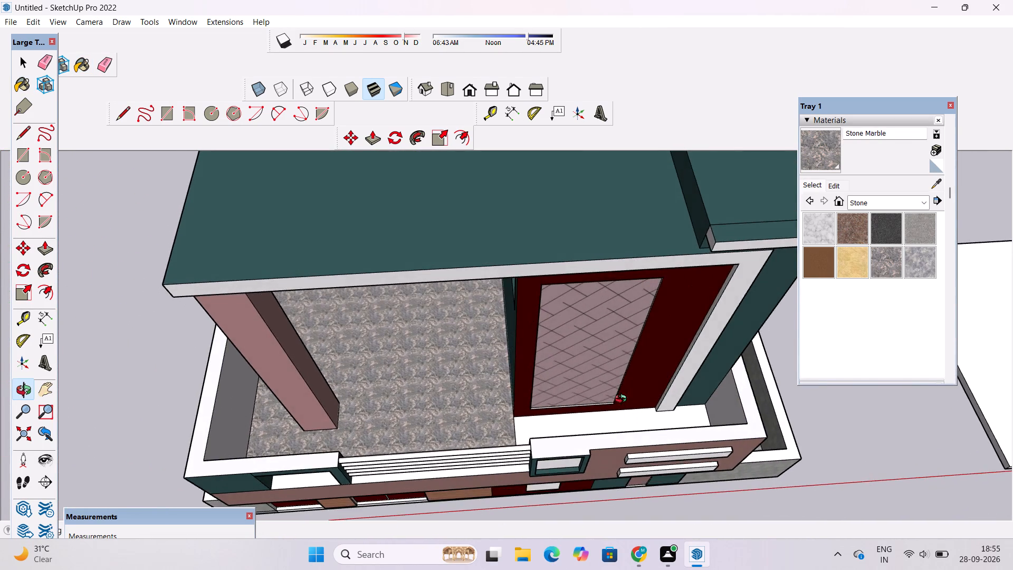
pyautogui.moveTo(577, 393); pyautogui.dragTo(689, 442)
pyautogui.scroll(6, 567, 437)
pyautogui.press('e')
pyautogui.moveTo(567, 413); pyautogui.dragTo(567, 418)
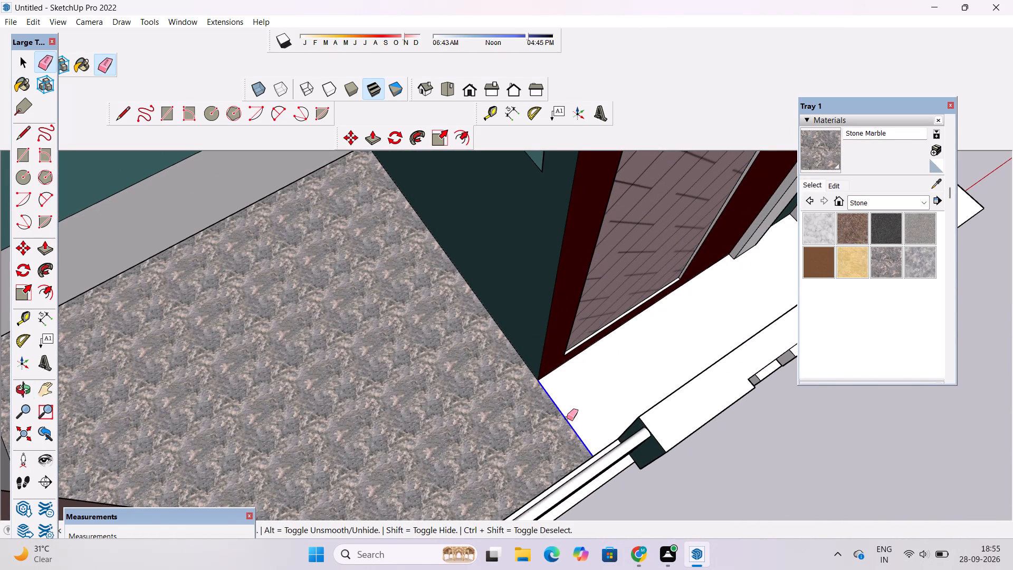
pyautogui.moveTo(567, 418); pyautogui.dragTo(567, 419)
# Paint the whole merged terrace floor with Stone Marble.
pyautogui.click(818, 145)
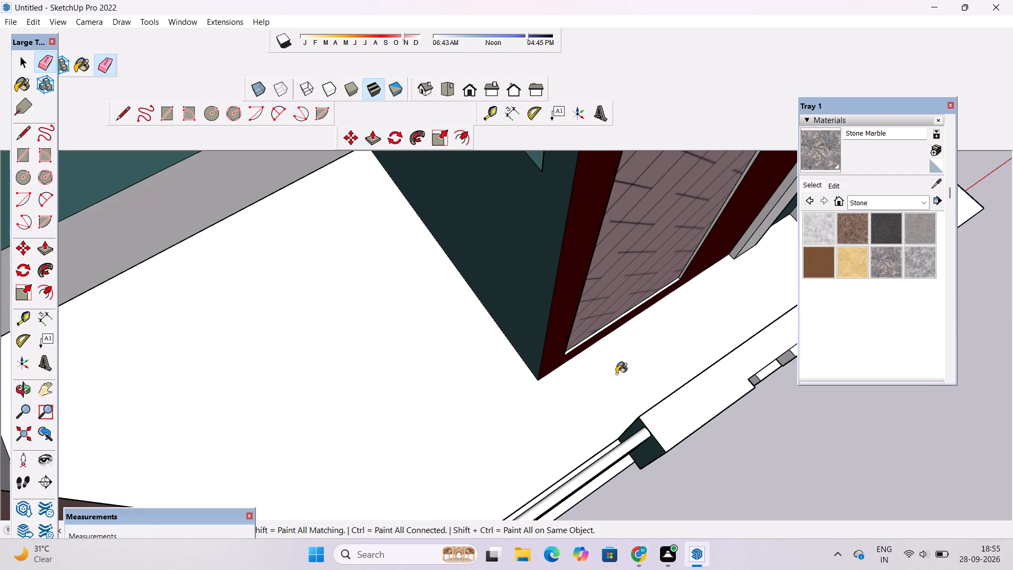
pyautogui.click(590, 385)
# Examine the terrace floor, balcony and ground-floor facade from the front.
pyautogui.press('o')
pyautogui.scroll(-7, 586, 382)
pyautogui.moveTo(628, 386); pyautogui.dragTo(562, 226)
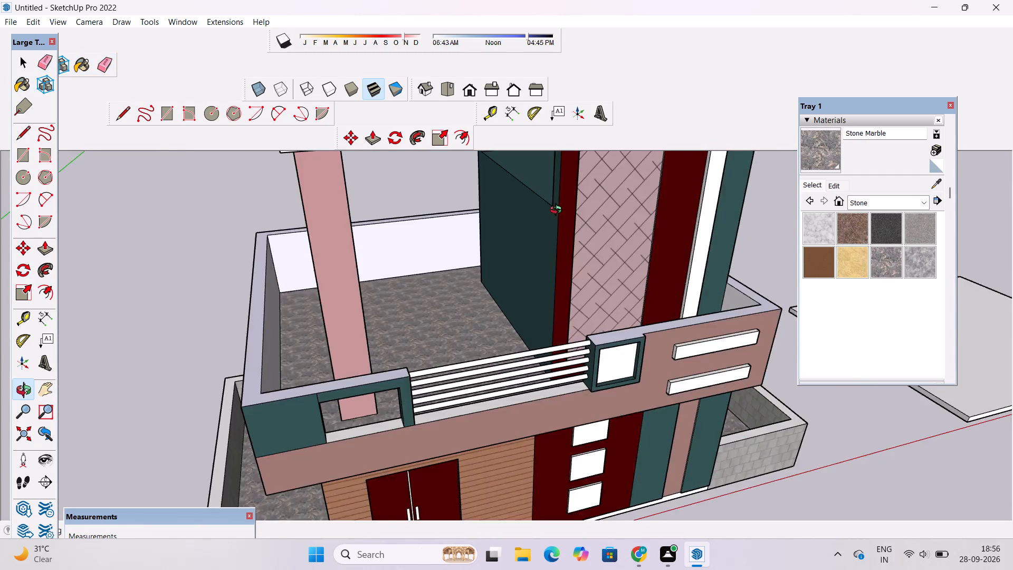
pyautogui.scroll(-6, 557, 213)
pyautogui.moveTo(660, 419); pyautogui.dragTo(613, 269)
pyautogui.scroll(2, 606, 294)
pyautogui.keyDown('shift'); pyautogui.moveTo(606, 295); pyautogui.dragTo(500, 283); pyautogui.keyUp('shift')
pyautogui.scroll(-4, 466, 282)
pyautogui.moveTo(519, 293); pyautogui.dragTo(505, 302)
pyautogui.scroll(2, 505, 303)
pyautogui.moveTo(556, 259); pyautogui.dragTo(570, 365)
pyautogui.moveTo(574, 387); pyautogui.dragTo(595, 300)
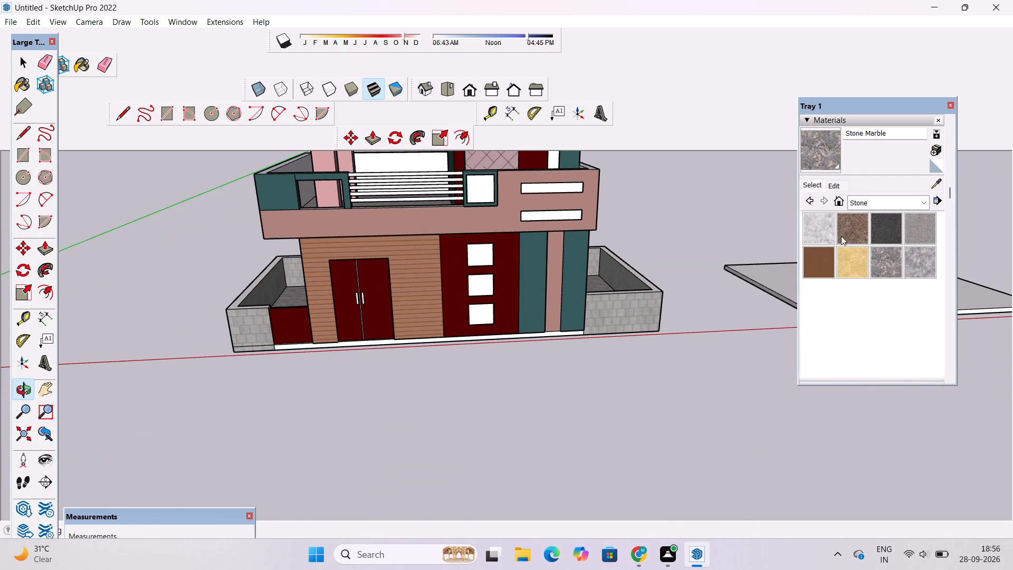
# Paint the plinth strip along the base of the front facade and the entrance door's threshold with Carrera Marble.
pyautogui.scroll(2, 876, 212)
pyautogui.scroll(-2, 849, 211)
pyautogui.scroll(1, 839, 246)
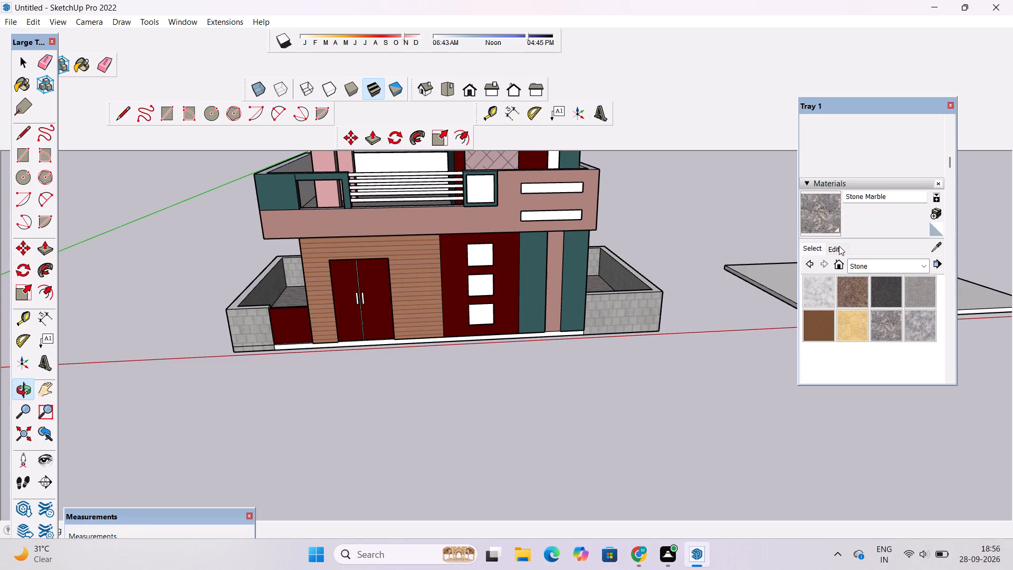
pyautogui.click(817, 300)
pyautogui.scroll(15, 407, 341)
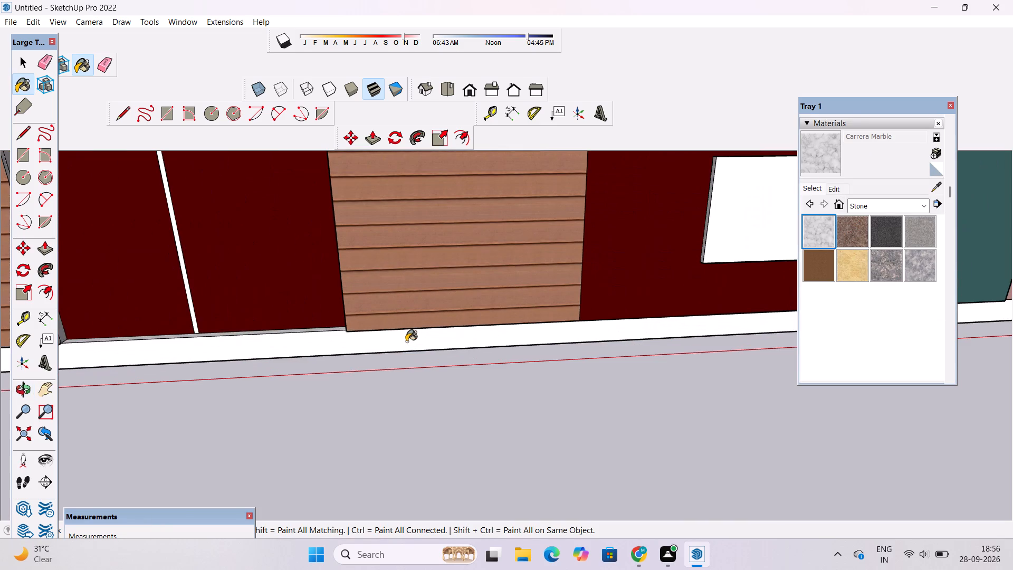
pyautogui.click(404, 340)
pyautogui.scroll(-5, 357, 328)
pyautogui.scroll(10, 291, 334)
pyautogui.click(311, 326)
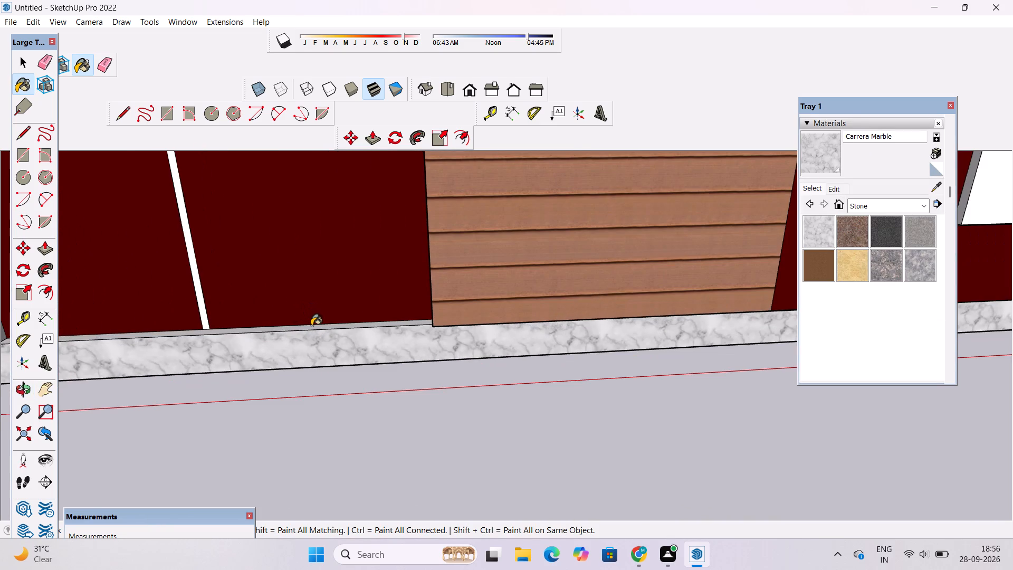
# Examine the front plinth and the overall facade from close up, below and farther away.
pyautogui.scroll(-6, 311, 326)
pyautogui.scroll(5, 311, 326)
pyautogui.scroll(-6, 312, 326)
pyautogui.scroll(6, 312, 326)
pyautogui.scroll(-9, 345, 302)
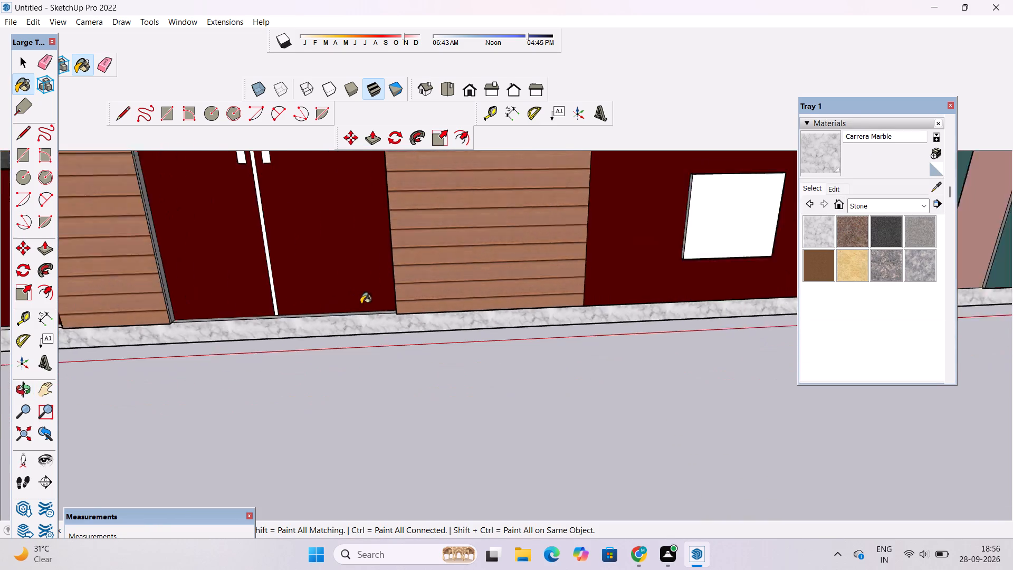
pyautogui.scroll(-3, 361, 304)
pyautogui.press('o')
pyautogui.scroll(-6, 364, 303)
pyautogui.moveTo(398, 374); pyautogui.dragTo(398, 278)
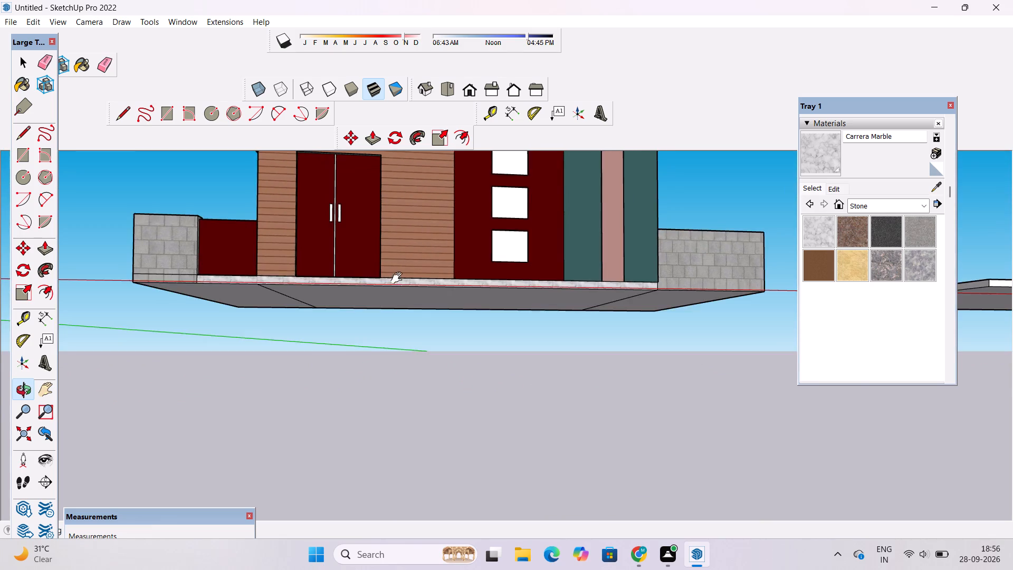
pyautogui.keyDown('shift'); pyautogui.moveTo(399, 278); pyautogui.dragTo(381, 385); pyautogui.keyUp('shift')
pyautogui.scroll(-5, 378, 371)
pyautogui.keyDown('shift'); pyautogui.moveTo(409, 316); pyautogui.dragTo(358, 346); pyautogui.keyUp('shift')
pyautogui.scroll(-5, 361, 344)
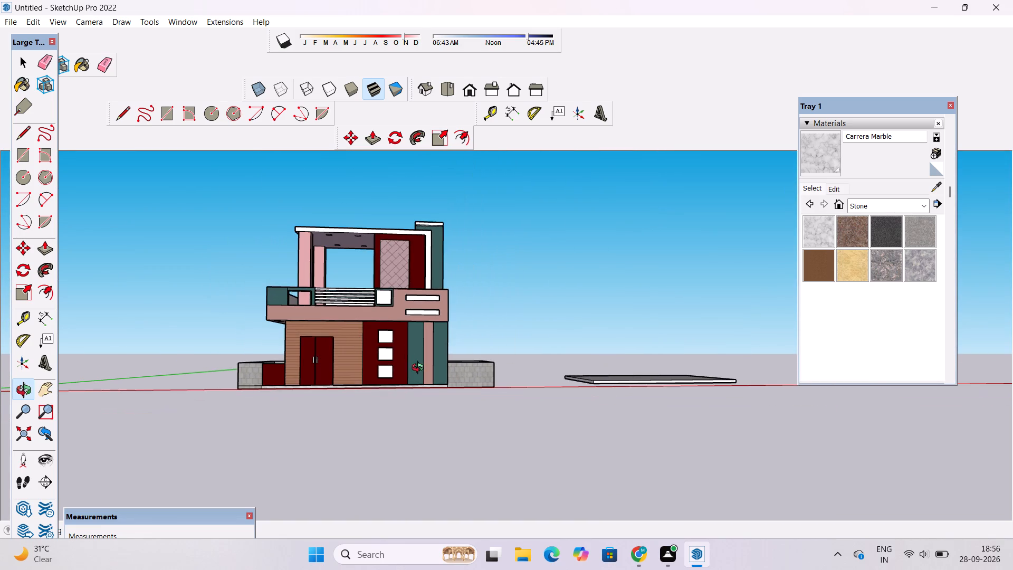
pyautogui.moveTo(421, 384); pyautogui.dragTo(382, 466)
pyautogui.keyDown('shift'); pyautogui.moveTo(507, 428); pyautogui.dragTo(407, 413); pyautogui.keyUp('shift')
# Delete the separate flat slab lying beside the house.
pyautogui.press('space')
pyautogui.click(568, 364)
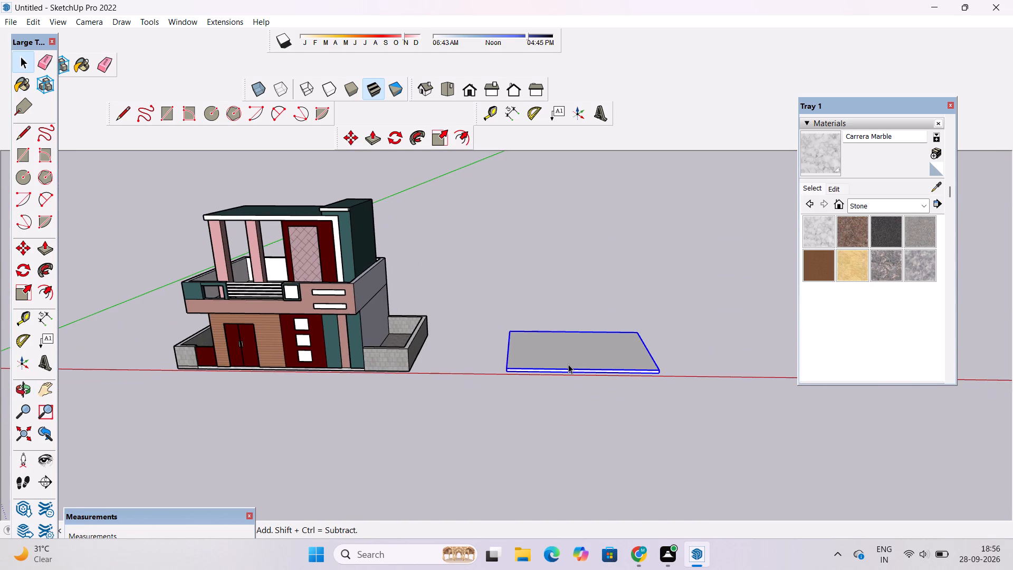
pyautogui.press('Delete')
# Examine the finished house as a whole and its front balcony up close.
pyautogui.scroll(-6, 568, 364)
pyautogui.press('o')
pyautogui.scroll(-5, 569, 364)
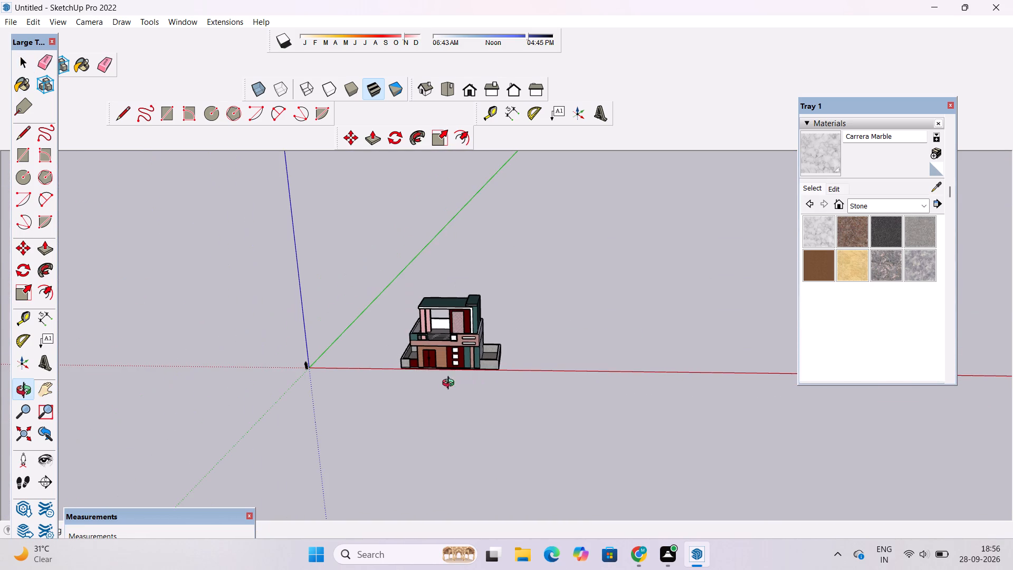
pyautogui.keyDown('shift'); pyautogui.moveTo(435, 381); pyautogui.dragTo(490, 392); pyautogui.keyUp('shift')
pyautogui.scroll(3, 469, 401)
pyautogui.moveTo(469, 400); pyautogui.dragTo(494, 350)
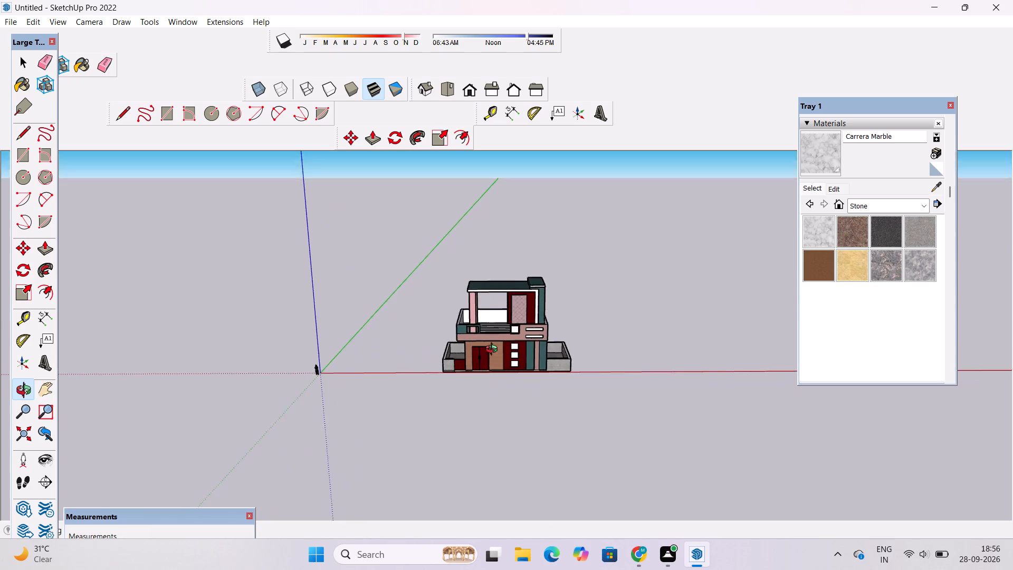
pyautogui.moveTo(494, 350); pyautogui.dragTo(499, 331)
pyautogui.scroll(8, 501, 326)
pyautogui.moveTo(501, 325); pyautogui.dragTo(522, 437)
pyautogui.scroll(9, 504, 337)
pyautogui.moveTo(504, 353); pyautogui.dragTo(464, 366)
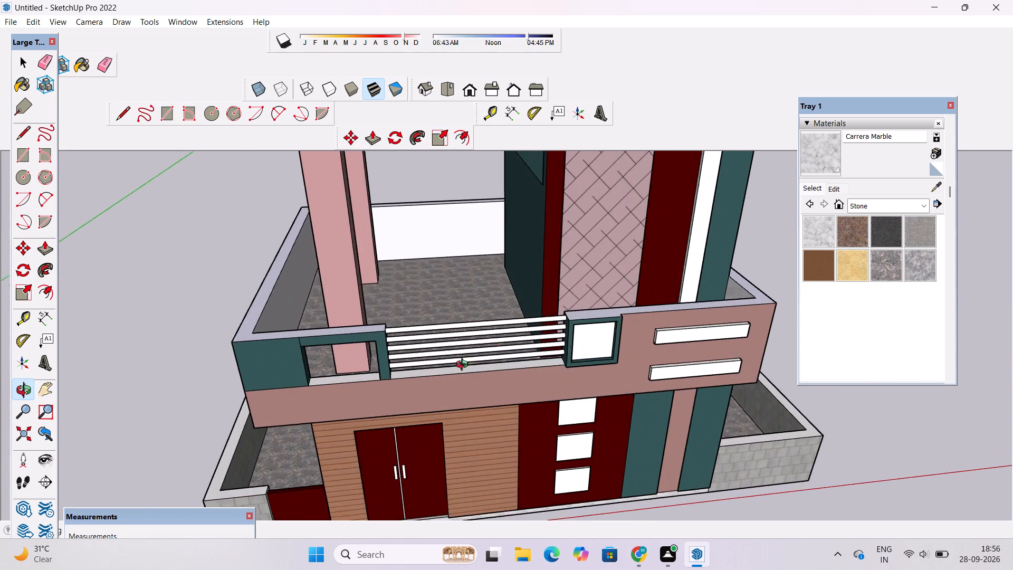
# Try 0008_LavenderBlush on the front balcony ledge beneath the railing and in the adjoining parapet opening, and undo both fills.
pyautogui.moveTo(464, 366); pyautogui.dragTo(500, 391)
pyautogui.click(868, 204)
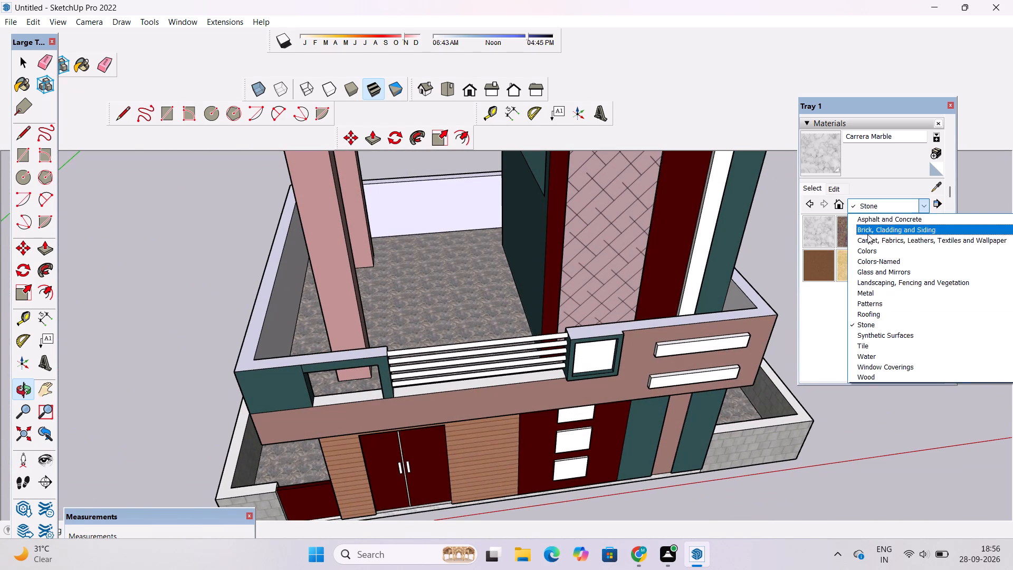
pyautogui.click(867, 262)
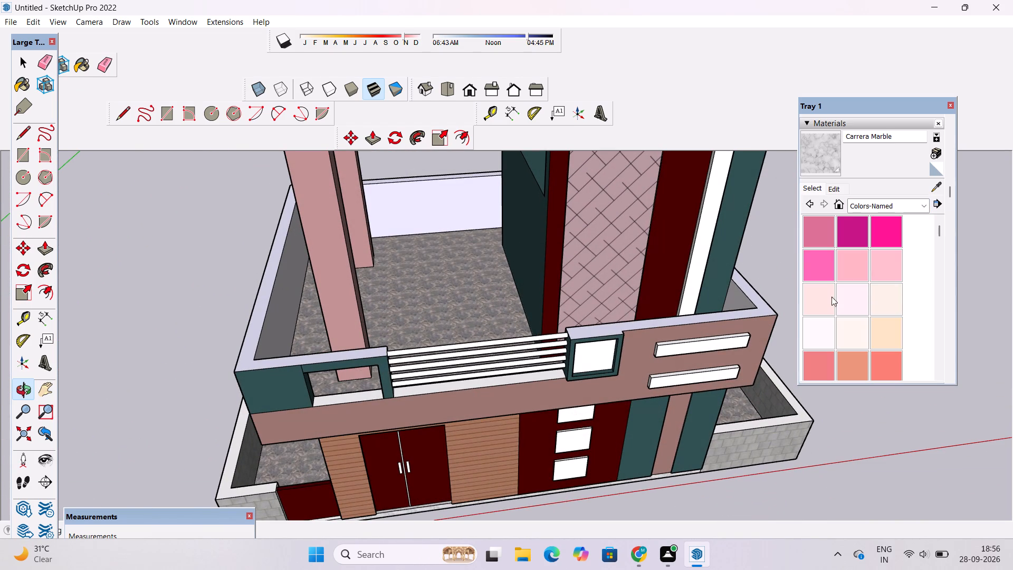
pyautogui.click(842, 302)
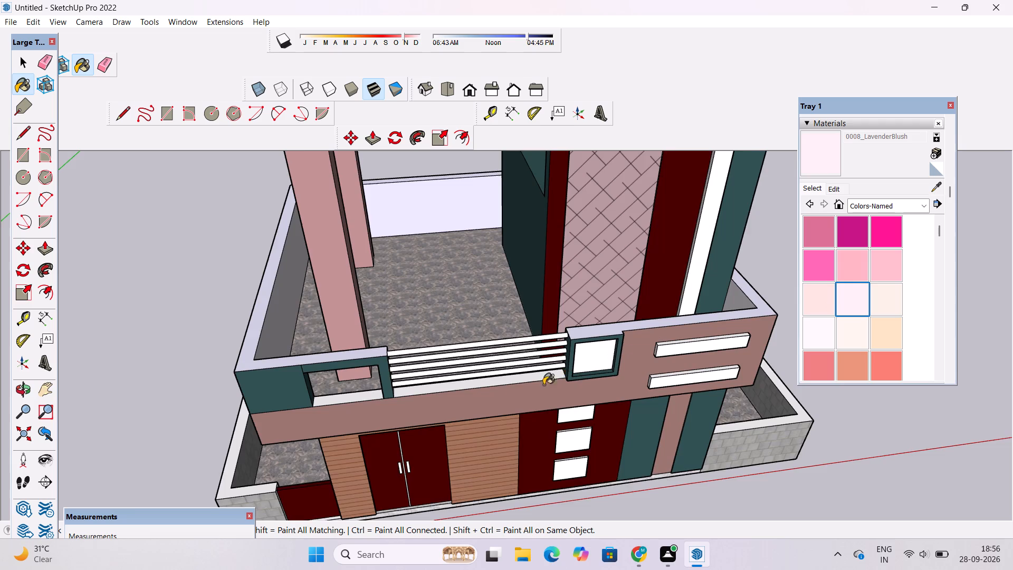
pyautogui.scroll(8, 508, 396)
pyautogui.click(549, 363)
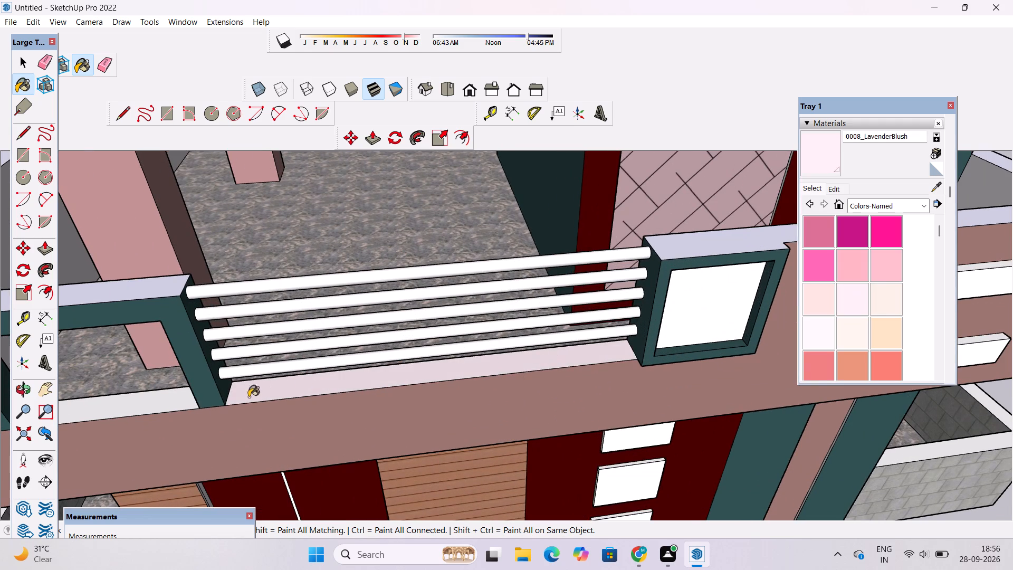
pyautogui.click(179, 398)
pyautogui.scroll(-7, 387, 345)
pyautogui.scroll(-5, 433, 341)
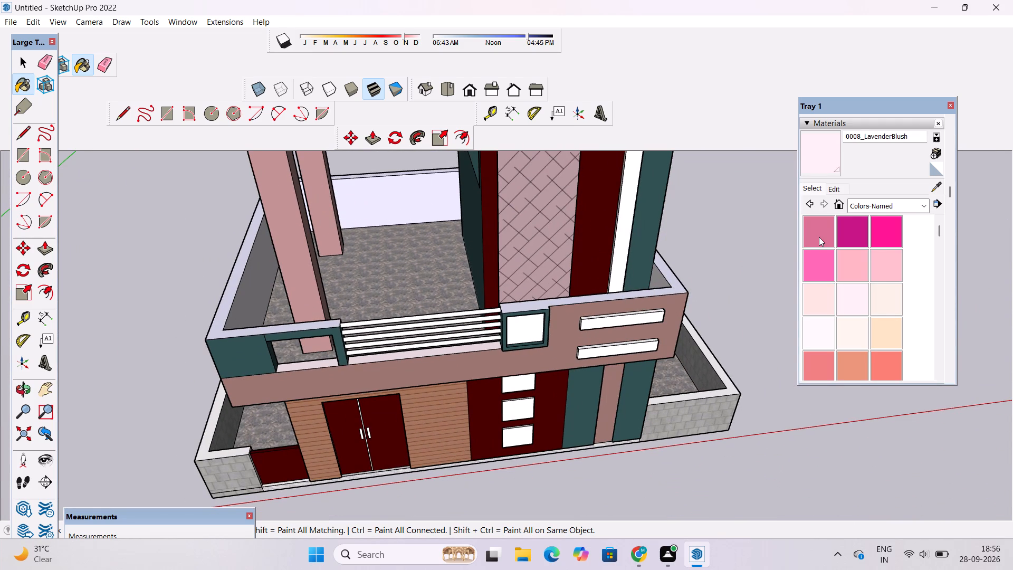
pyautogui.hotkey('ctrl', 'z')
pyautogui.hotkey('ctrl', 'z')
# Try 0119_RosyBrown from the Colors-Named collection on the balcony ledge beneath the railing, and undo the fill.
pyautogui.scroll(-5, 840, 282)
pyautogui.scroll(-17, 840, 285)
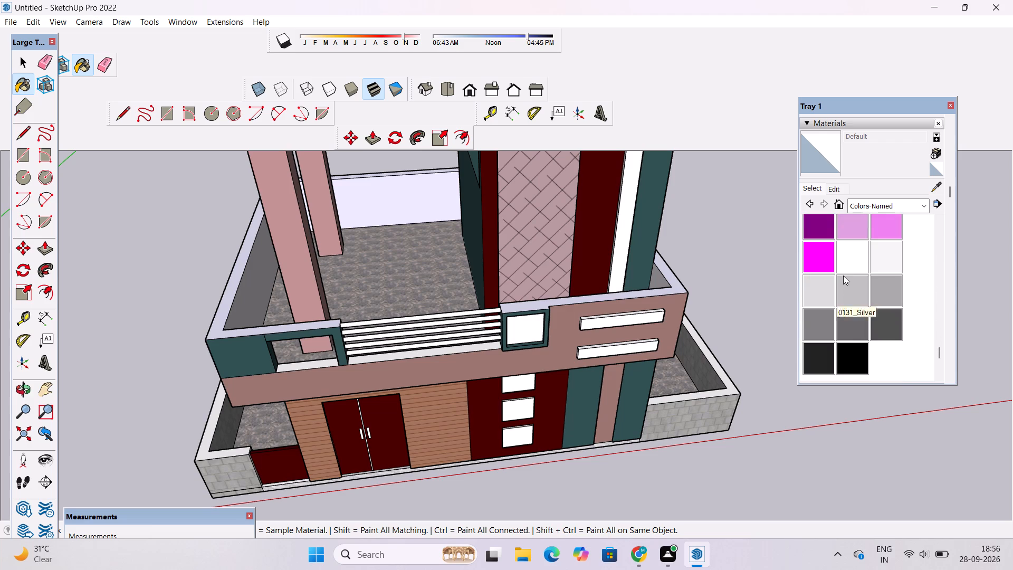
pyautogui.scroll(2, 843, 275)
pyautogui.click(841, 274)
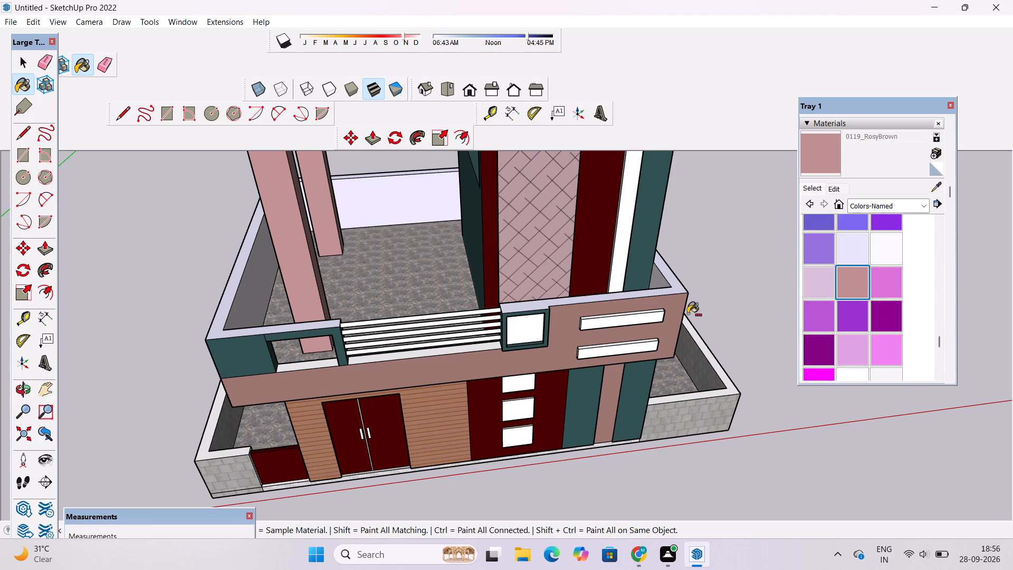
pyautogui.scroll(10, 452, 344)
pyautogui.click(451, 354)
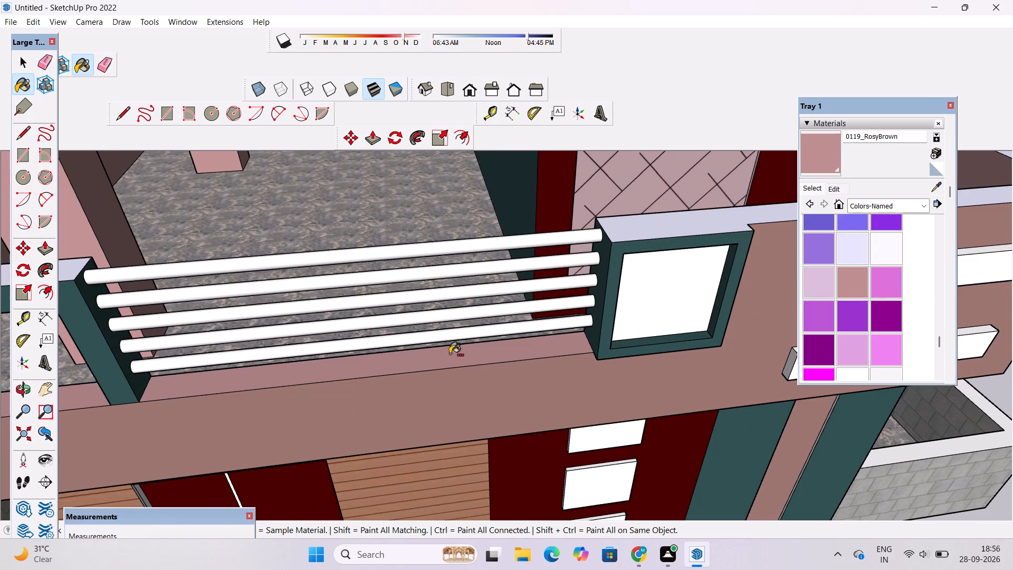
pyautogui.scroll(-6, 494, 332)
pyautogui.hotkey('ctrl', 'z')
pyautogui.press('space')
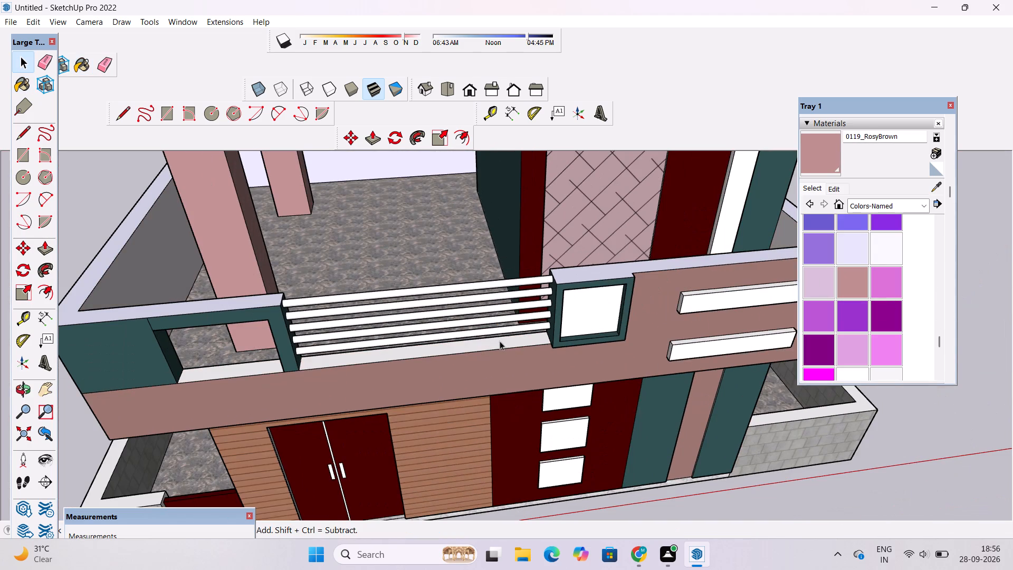
# Paint the front balcony ledge beneath the railing and inside the adjoining parapet opening with 0119_RosyBrown.
pyautogui.click(818, 163)
pyautogui.scroll(4, 520, 347)
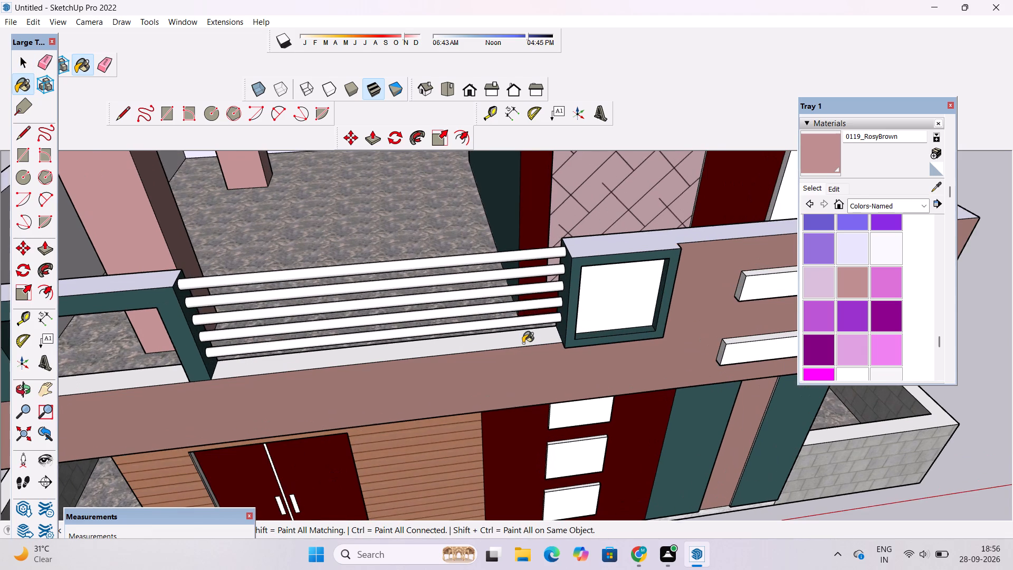
pyautogui.click(525, 340)
pyautogui.scroll(-6, 550, 326)
pyautogui.scroll(5, 331, 347)
pyautogui.click(318, 356)
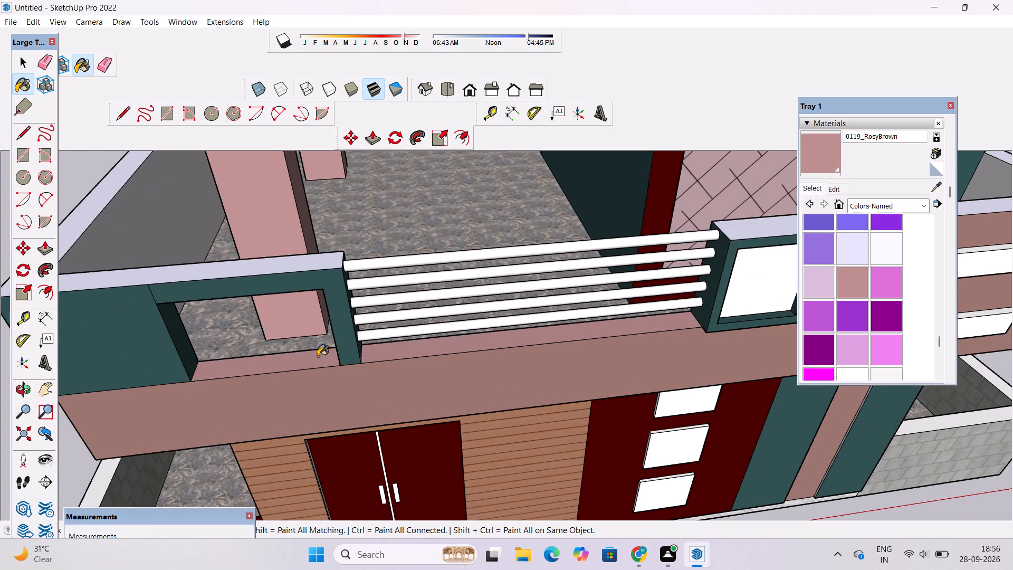
pyautogui.press('space')
# Examine the balcony, railing and front facade from eye level, from close up and from below.
pyautogui.write('o')
pyautogui.scroll(-7, 318, 356)
pyautogui.moveTo(542, 327); pyautogui.dragTo(544, 176)
pyautogui.scroll(-4, 539, 162)
pyautogui.scroll(4, 521, 236)
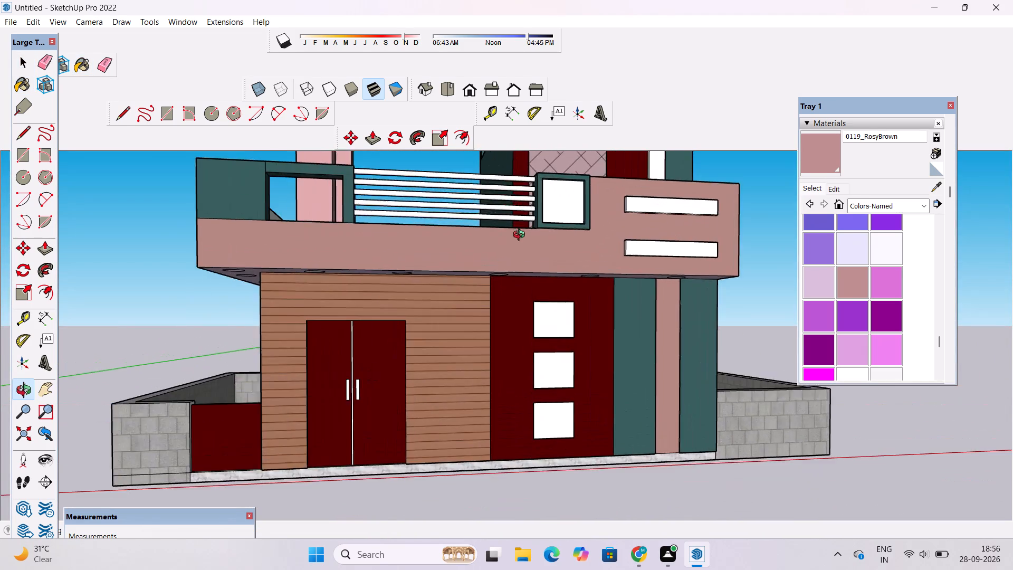
pyautogui.moveTo(589, 255); pyautogui.dragTo(526, 258)
pyautogui.keyDown('shift'); pyautogui.moveTo(522, 258); pyautogui.dragTo(412, 260); pyautogui.keyUp('shift')
pyautogui.scroll(-7, 399, 260)
pyautogui.scroll(4, 356, 207)
pyautogui.moveTo(356, 226); pyautogui.dragTo(433, 241)
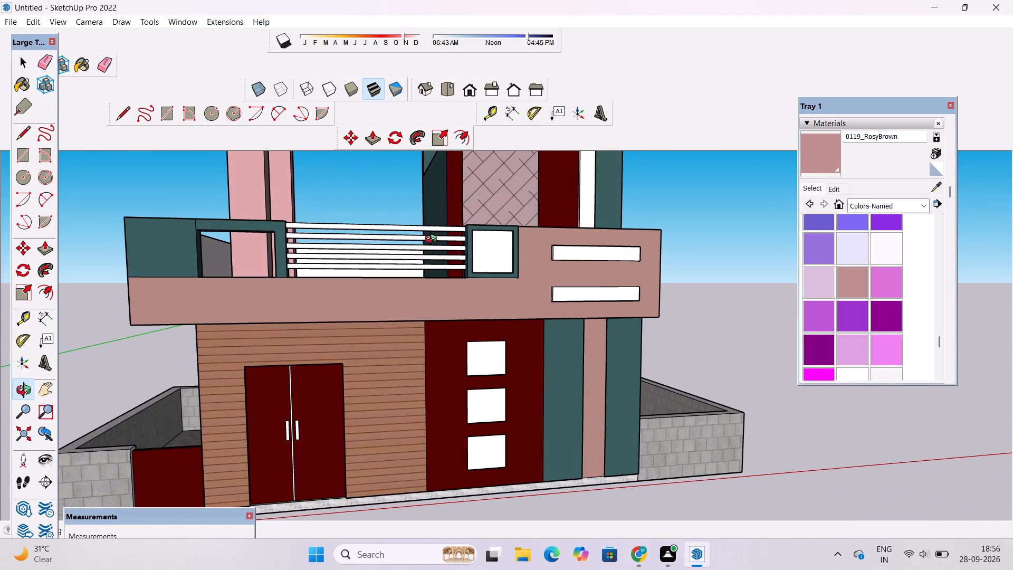
pyautogui.moveTo(477, 257); pyautogui.dragTo(434, 256)
pyautogui.scroll(-5, 423, 251)
pyautogui.moveTo(433, 258); pyautogui.dragTo(396, 267)
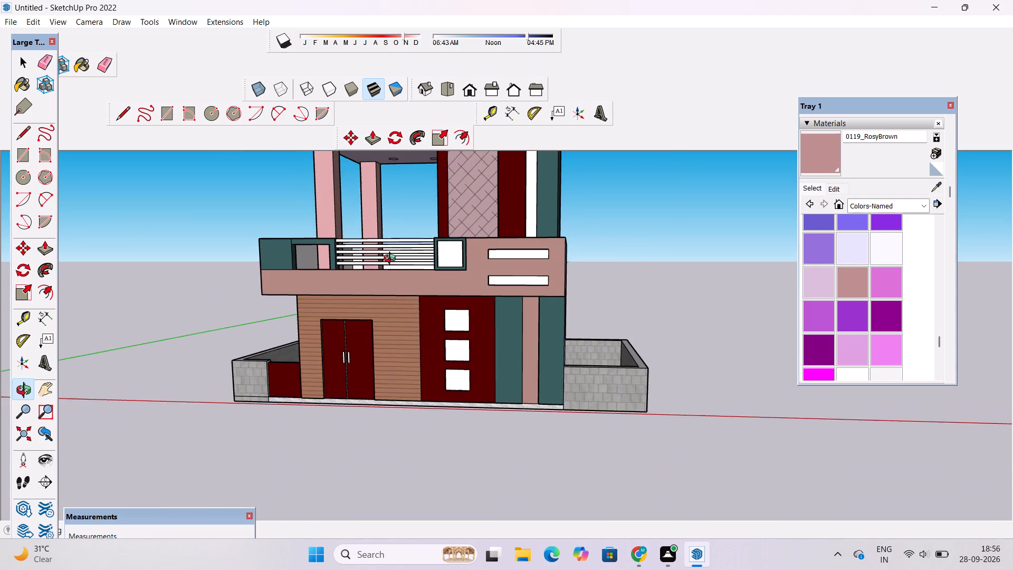
pyautogui.scroll(3, 378, 253)
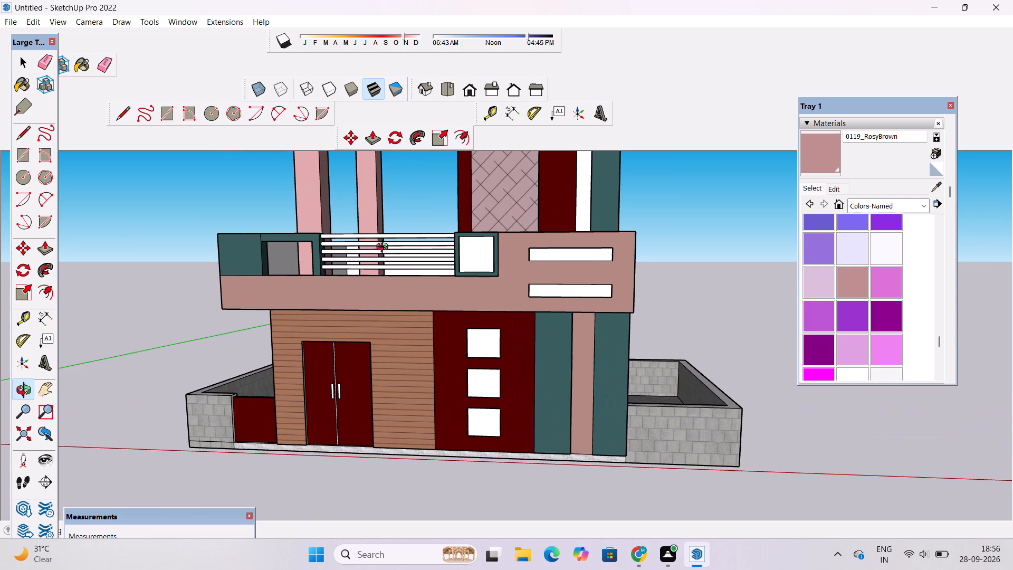
pyautogui.keyDown('shift'); pyautogui.moveTo(414, 226); pyautogui.dragTo(435, 271); pyautogui.keyUp('shift')
pyautogui.scroll(-4, 428, 281)
pyautogui.moveTo(421, 296); pyautogui.dragTo(528, 289)
pyautogui.scroll(3, 528, 289)
pyautogui.moveTo(591, 201); pyautogui.dragTo(455, 271)
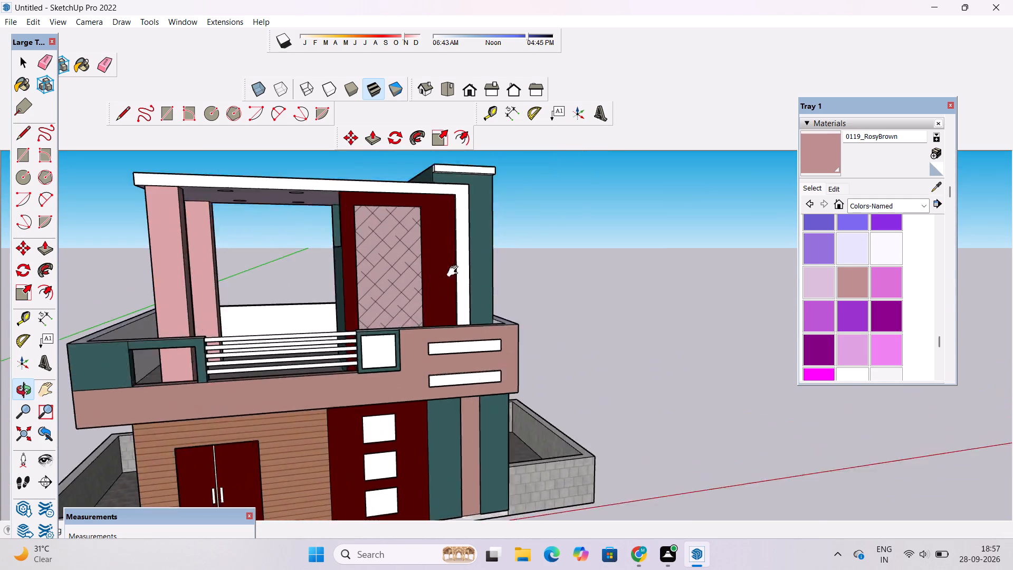
pyautogui.moveTo(455, 271); pyautogui.dragTo(413, 330)
pyautogui.scroll(-5, 417, 310)
pyautogui.moveTo(434, 303); pyautogui.dragTo(427, 174)
pyautogui.moveTo(283, 292); pyautogui.dragTo(484, 312)
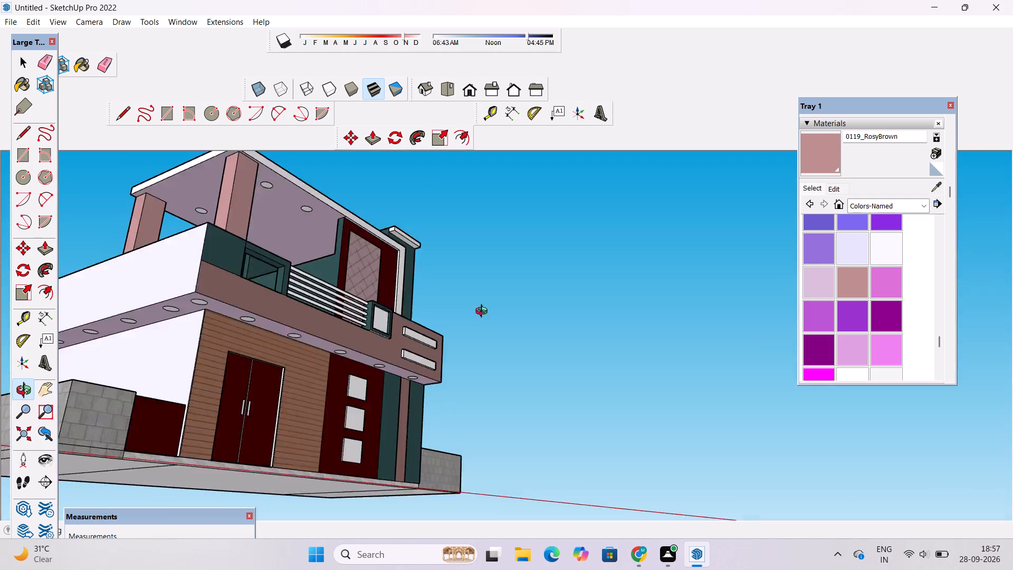
# Examine the upper-floor side wall and pillars, and the whole house from its side and front corner.
pyautogui.moveTo(484, 312); pyautogui.dragTo(616, 428)
pyautogui.scroll(4, 374, 351)
pyautogui.moveTo(326, 336); pyautogui.dragTo(349, 332)
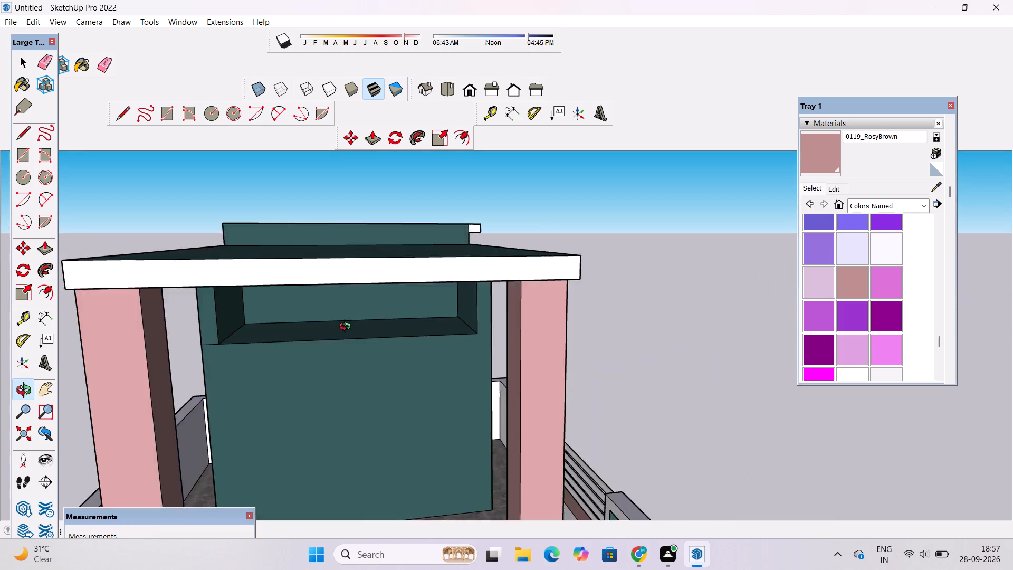
pyautogui.scroll(-7, 346, 325)
pyautogui.moveTo(550, 321); pyautogui.dragTo(447, 325)
pyautogui.keyDown('shift'); pyautogui.moveTo(441, 324); pyautogui.dragTo(505, 290); pyautogui.keyUp('shift')
pyautogui.moveTo(592, 318); pyautogui.dragTo(504, 312)
pyautogui.scroll(-4, 494, 308)
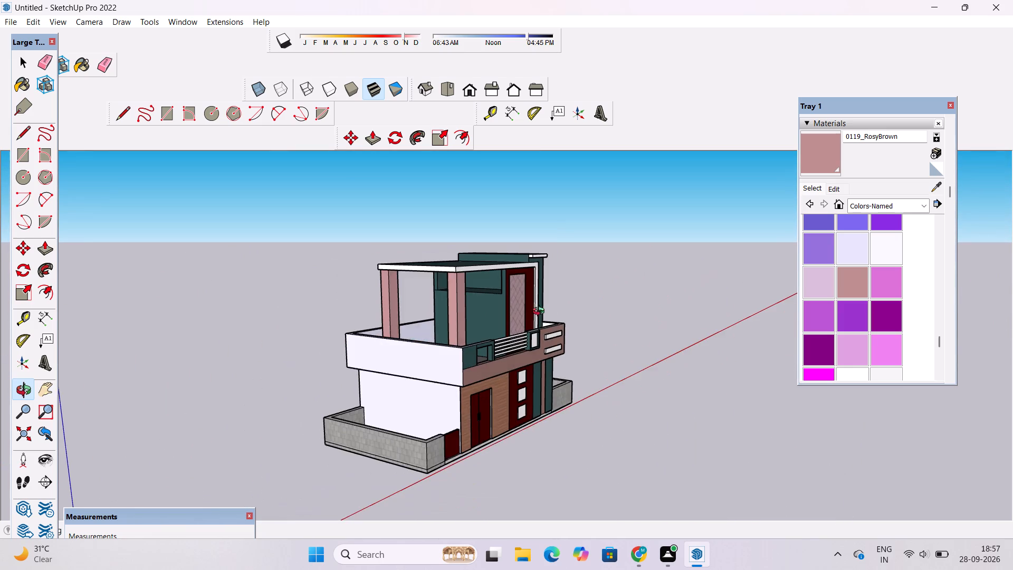
pyautogui.moveTo(509, 312); pyautogui.dragTo(471, 312)
pyautogui.keyDown('shift'); pyautogui.moveTo(470, 312); pyautogui.dragTo(510, 336); pyautogui.keyUp('shift')
pyautogui.scroll(-4, 514, 329)
pyautogui.moveTo(578, 327); pyautogui.dragTo(522, 327)
pyautogui.scroll(-4, 520, 327)
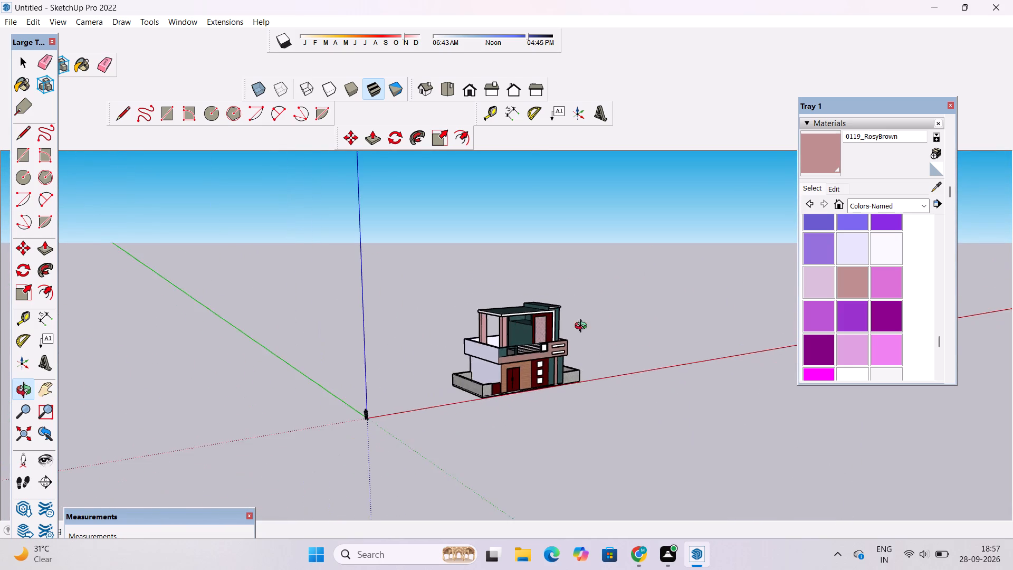
# Examine the complete front elevation of the house from ground level and from above, near and far.
pyautogui.moveTo(611, 327); pyautogui.dragTo(481, 333)
pyautogui.scroll(10, 529, 349)
pyautogui.keyDown('shift'); pyautogui.moveTo(537, 366); pyautogui.dragTo(492, 377); pyautogui.keyUp('shift')
pyautogui.moveTo(491, 379); pyautogui.dragTo(499, 348)
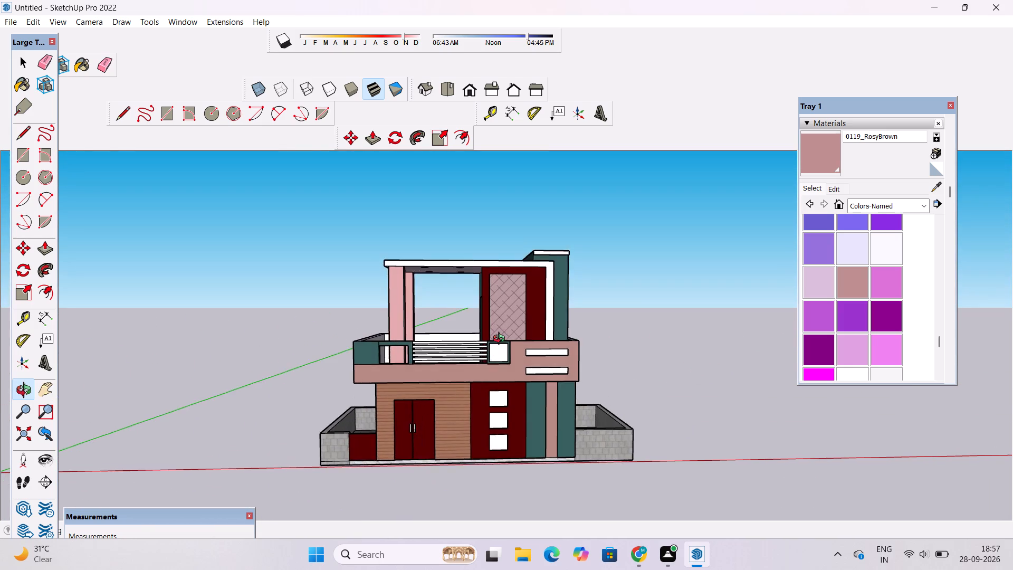
pyautogui.scroll(5, 501, 339)
pyautogui.moveTo(495, 346); pyautogui.dragTo(519, 280)
pyautogui.scroll(3, 485, 312)
pyautogui.keyDown('shift'); pyautogui.moveTo(483, 300); pyautogui.dragTo(474, 224); pyautogui.keyUp('shift')
pyautogui.scroll(-6, 473, 222)
pyautogui.moveTo(505, 271); pyautogui.dragTo(503, 347)
pyautogui.moveTo(425, 227); pyautogui.dragTo(405, 354)
pyautogui.scroll(-6, 404, 349)
pyautogui.moveTo(483, 374); pyautogui.dragTo(473, 299)
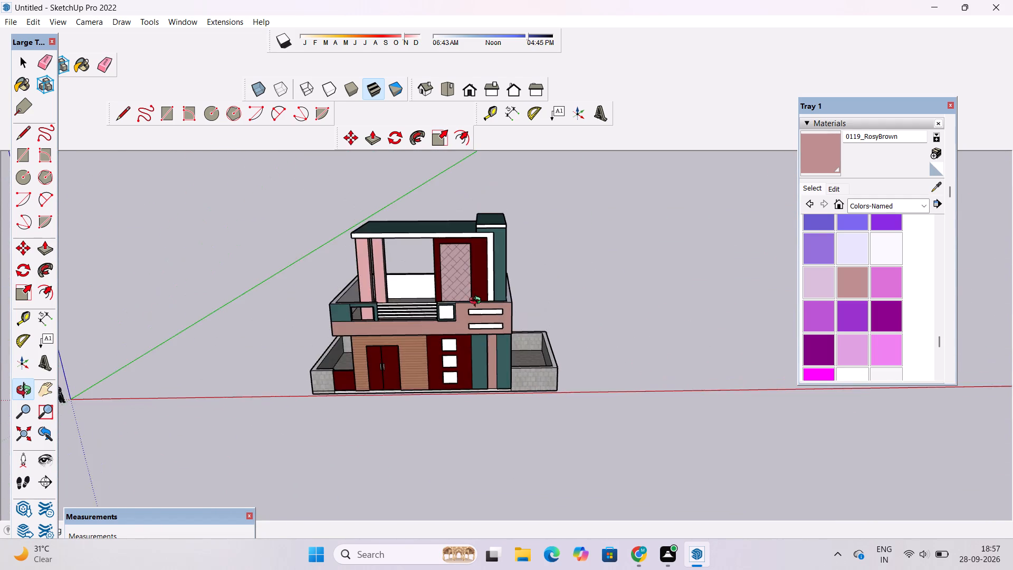
pyautogui.moveTo(494, 340); pyautogui.dragTo(511, 269)
pyautogui.moveTo(500, 347); pyautogui.dragTo(509, 292)
pyautogui.keyDown('shift'); pyautogui.moveTo(480, 309); pyautogui.dragTo(456, 340); pyautogui.keyUp('shift')
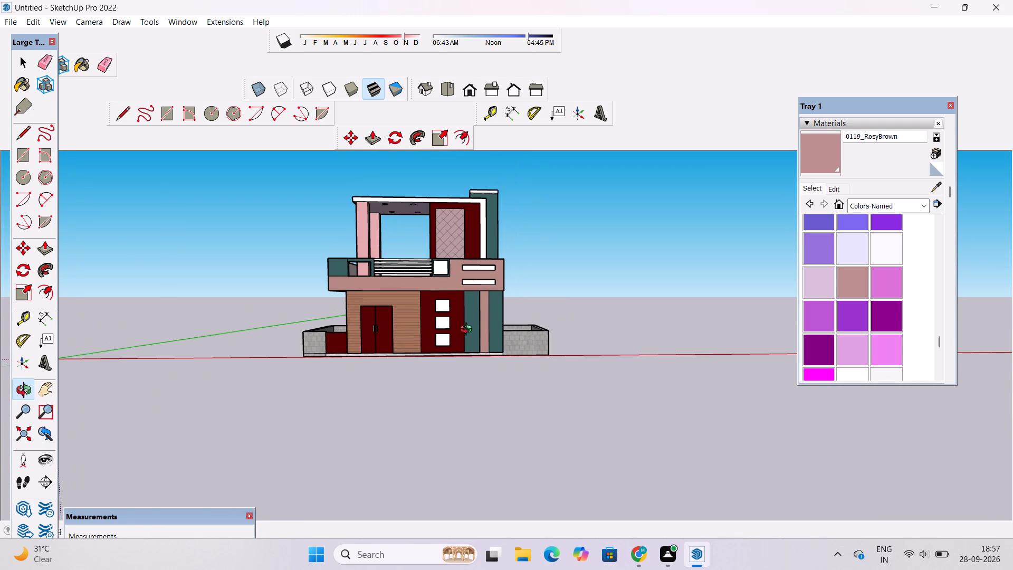
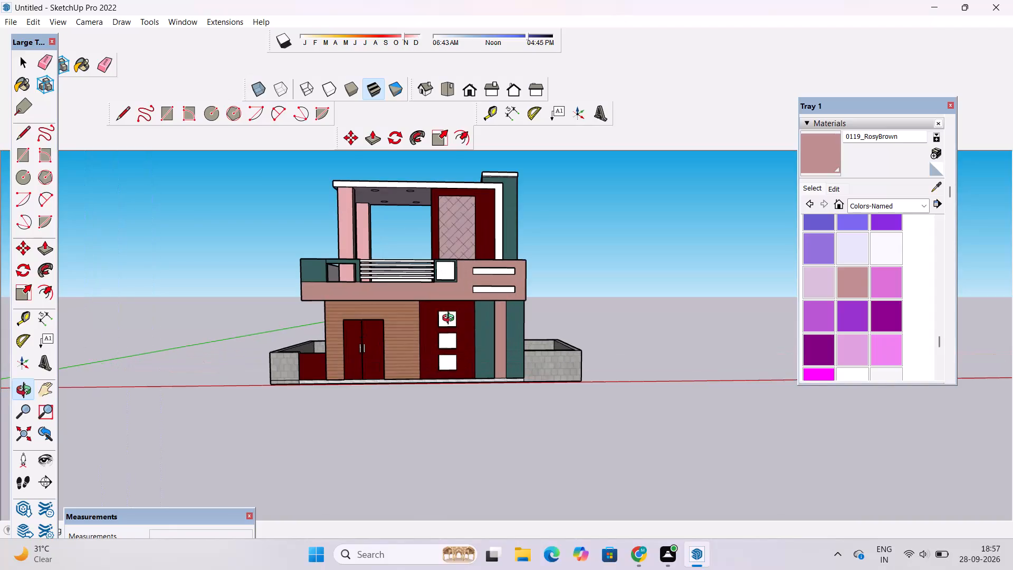
# Paint the inner faces of the front terrace parapet and the posts at both ends of the railing with 0116_Lavender.
pyautogui.keyDown('shift'); pyautogui.moveTo(451, 319); pyautogui.dragTo(448, 343); pyautogui.keyUp('shift')
pyautogui.moveTo(404, 359); pyautogui.dragTo(466, 439)
pyautogui.scroll(4, 534, 367)
pyautogui.moveTo(565, 362); pyautogui.dragTo(459, 374)
pyautogui.moveTo(614, 271); pyautogui.dragTo(405, 337)
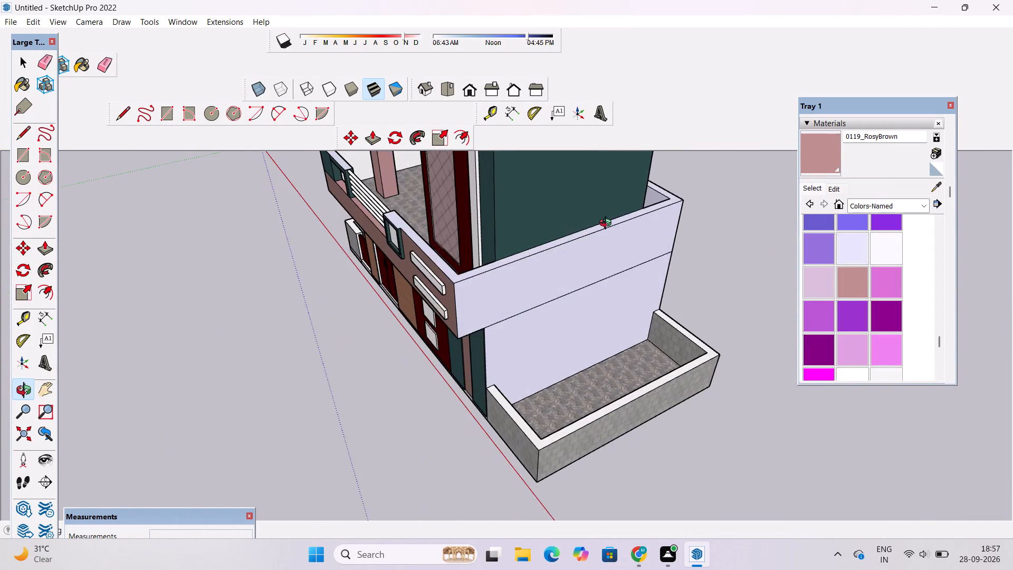
pyautogui.moveTo(541, 223); pyautogui.dragTo(1006, 236)
pyautogui.moveTo(345, 305); pyautogui.dragTo(796, 378)
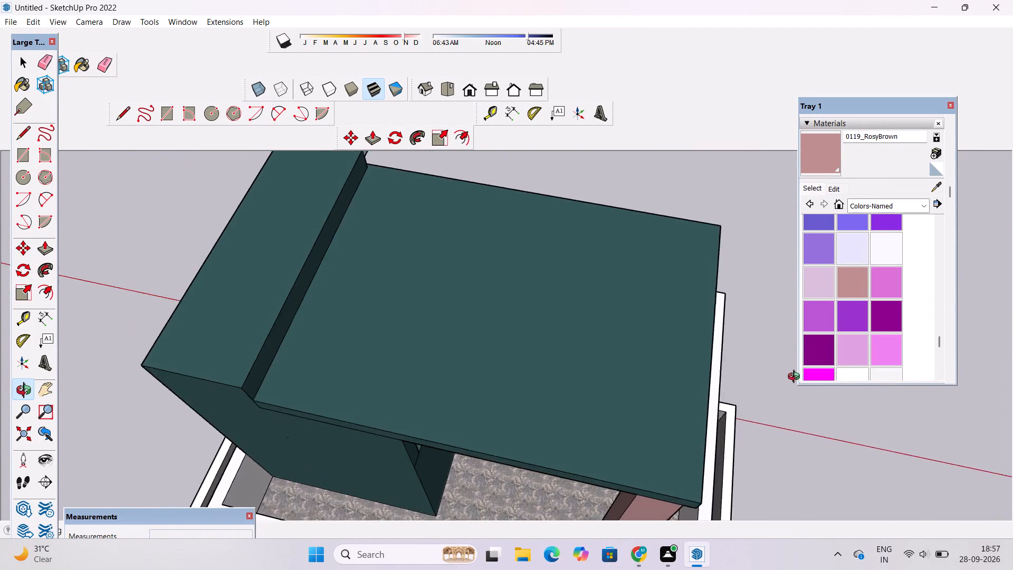
pyautogui.moveTo(796, 378); pyautogui.dragTo(801, 265)
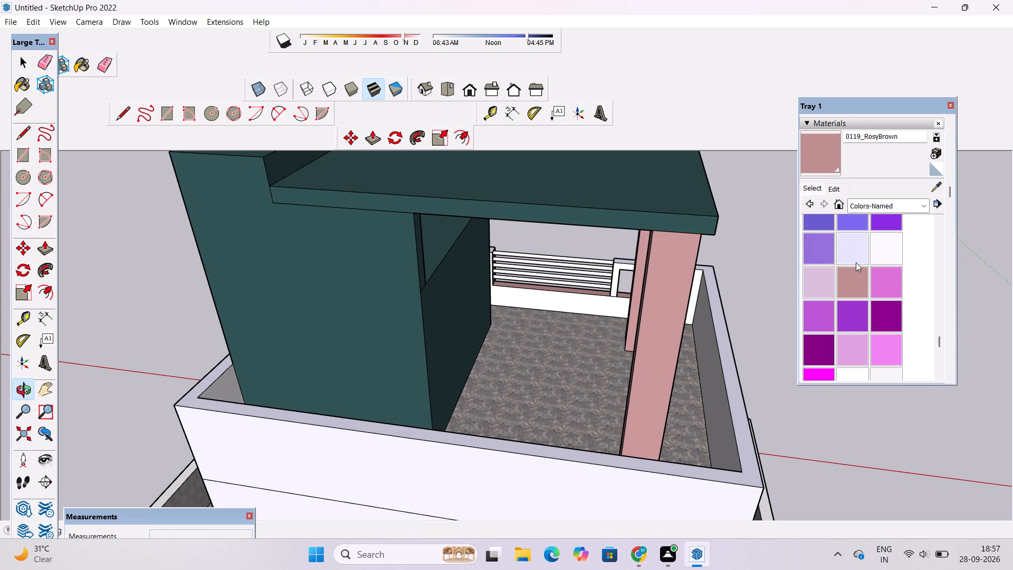
pyautogui.click(857, 244)
pyautogui.scroll(2, 676, 284)
pyautogui.click(590, 311)
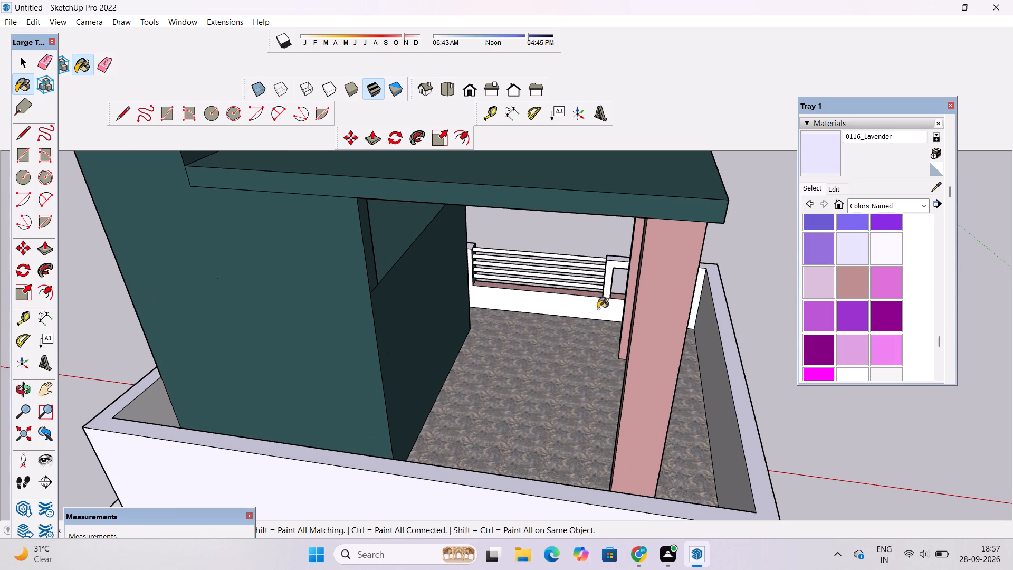
pyautogui.scroll(5, 606, 265)
pyautogui.click(610, 262)
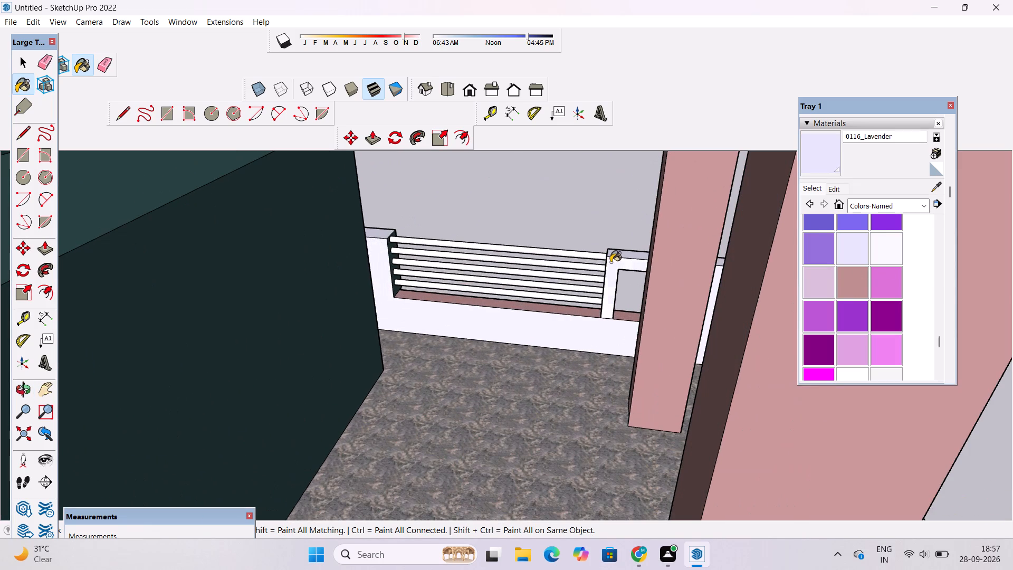
pyautogui.click(379, 261)
# Examine the painted house from the front, sides and terrace level for surfaces that still need a finish.
pyautogui.press('o')
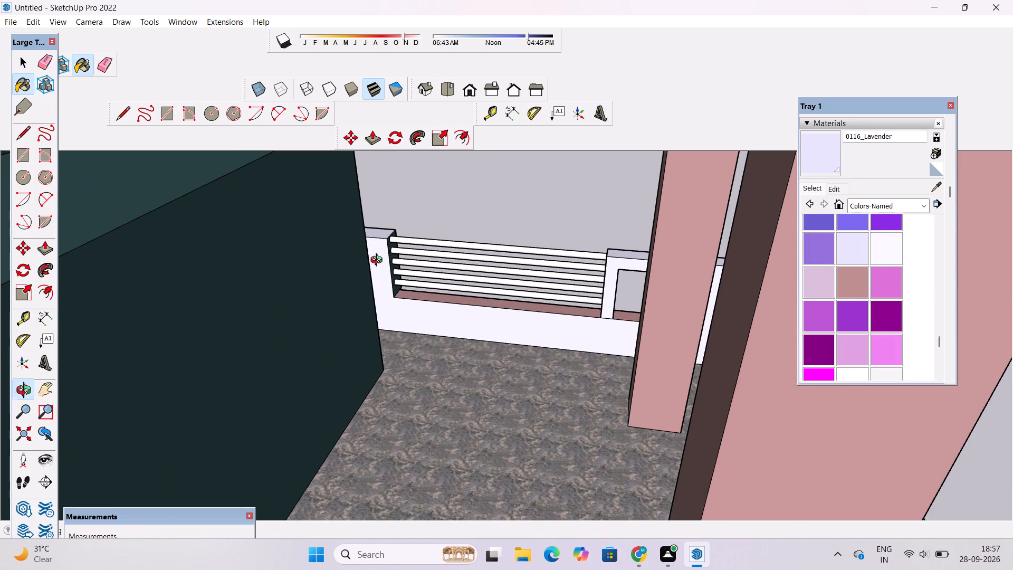
pyautogui.scroll(-7, 379, 261)
pyautogui.moveTo(556, 330); pyautogui.dragTo(258, 321)
pyautogui.scroll(-5, 247, 307)
pyautogui.moveTo(623, 314); pyautogui.dragTo(434, 295)
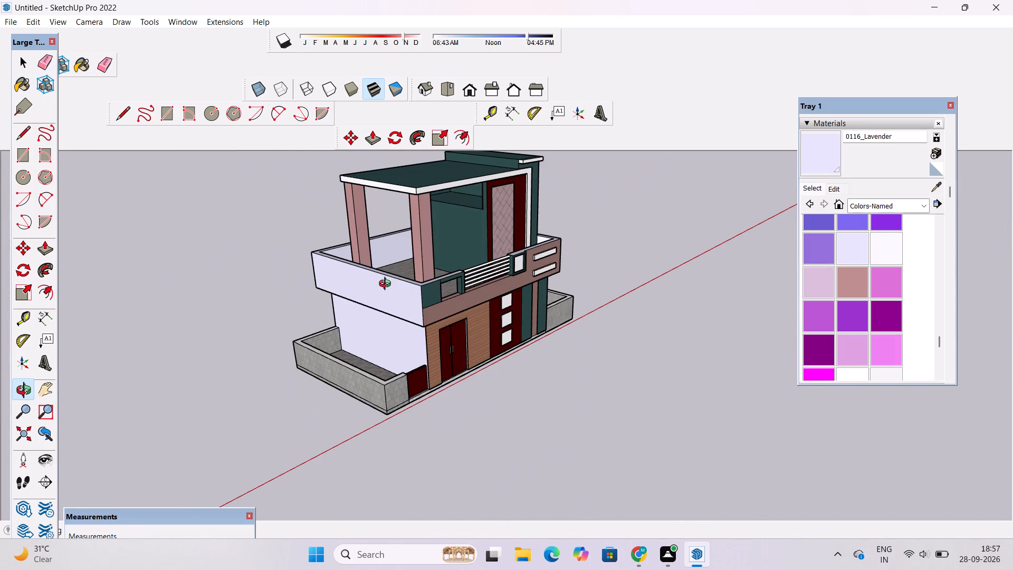
pyautogui.scroll(-4, 394, 335)
pyautogui.keyDown('shift'); pyautogui.moveTo(495, 319); pyautogui.dragTo(433, 349); pyautogui.keyUp('shift')
pyautogui.scroll(5, 429, 351)
pyautogui.moveTo(482, 370); pyautogui.dragTo(337, 383)
pyautogui.scroll(5, 401, 320)
pyautogui.moveTo(414, 355); pyautogui.dragTo(414, 320)
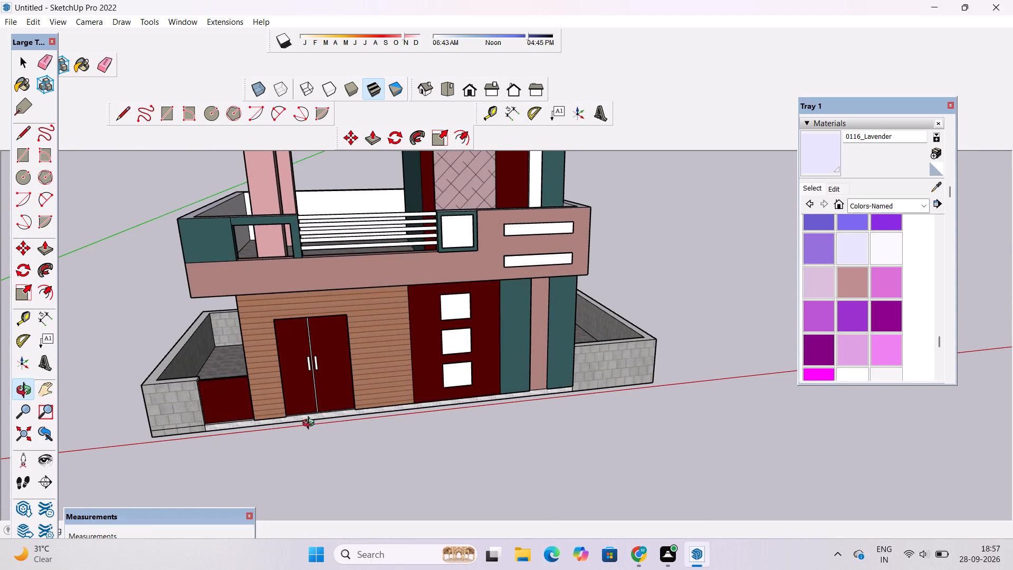
pyautogui.scroll(-7, 385, 342)
pyautogui.moveTo(512, 395); pyautogui.dragTo(337, 385)
pyautogui.scroll(6, 435, 339)
pyautogui.moveTo(400, 357); pyautogui.dragTo(494, 318)
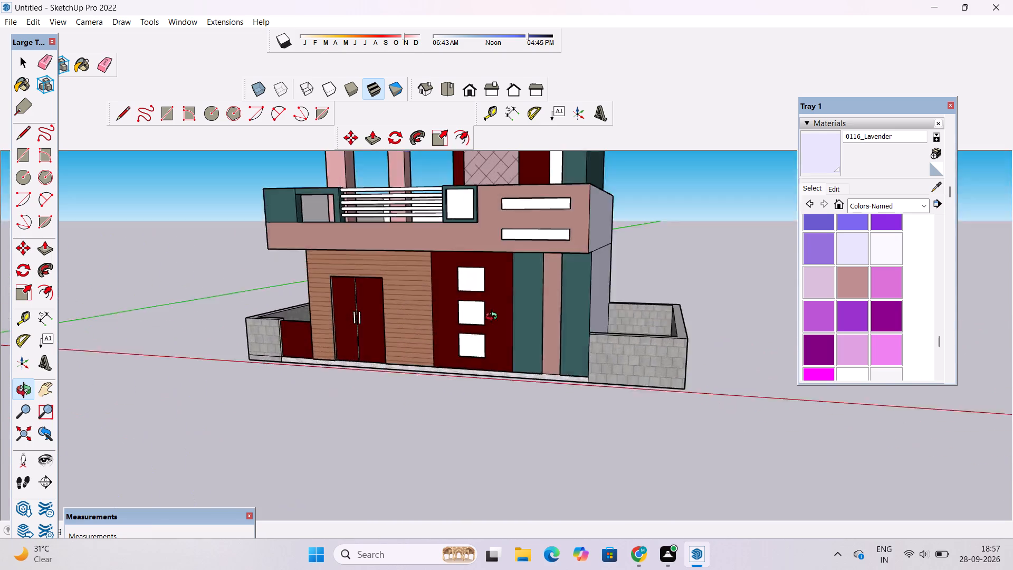
pyautogui.moveTo(494, 318); pyautogui.dragTo(504, 294)
pyautogui.scroll(-5, 485, 307)
pyautogui.keyDown('shift'); pyautogui.moveTo(485, 307); pyautogui.dragTo(480, 430); pyautogui.keyUp('shift')
pyautogui.scroll(4, 502, 334)
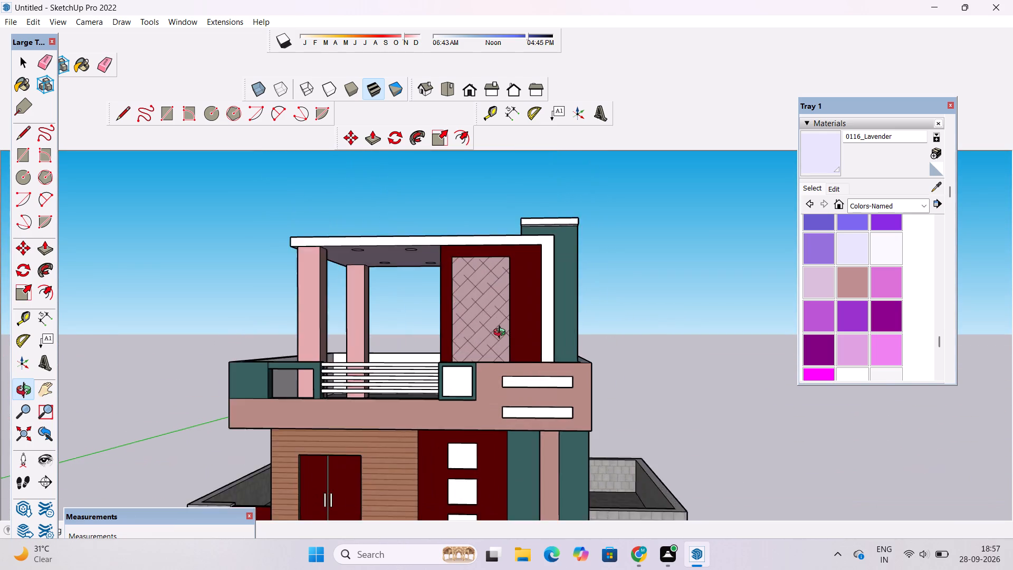
pyautogui.scroll(5, 502, 334)
pyautogui.moveTo(502, 334); pyautogui.dragTo(500, 353)
pyautogui.scroll(5, 494, 354)
pyautogui.moveTo(438, 364); pyautogui.dragTo(645, 501)
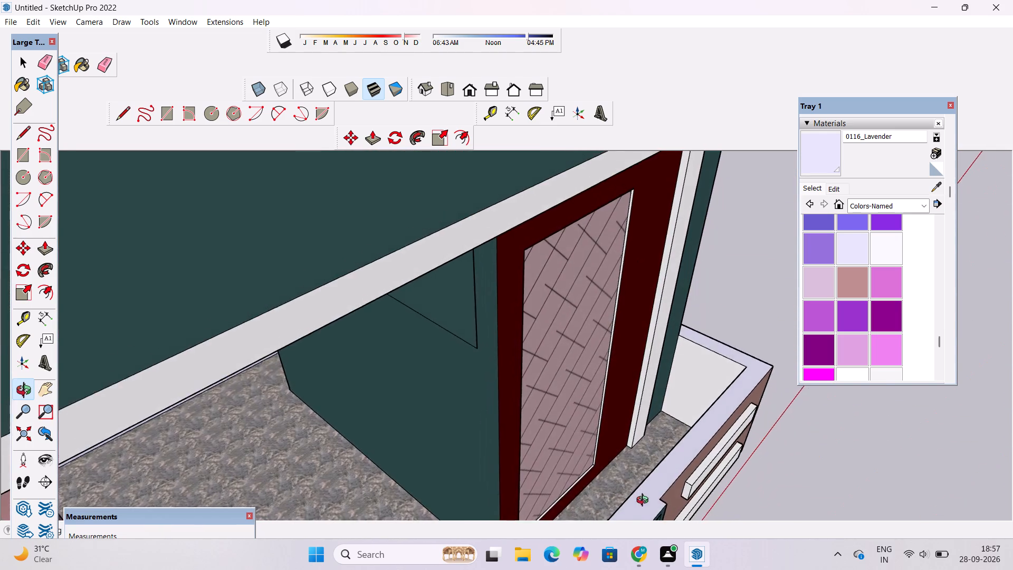
pyautogui.moveTo(645, 501); pyautogui.dragTo(381, 412)
pyautogui.scroll(-6, 380, 406)
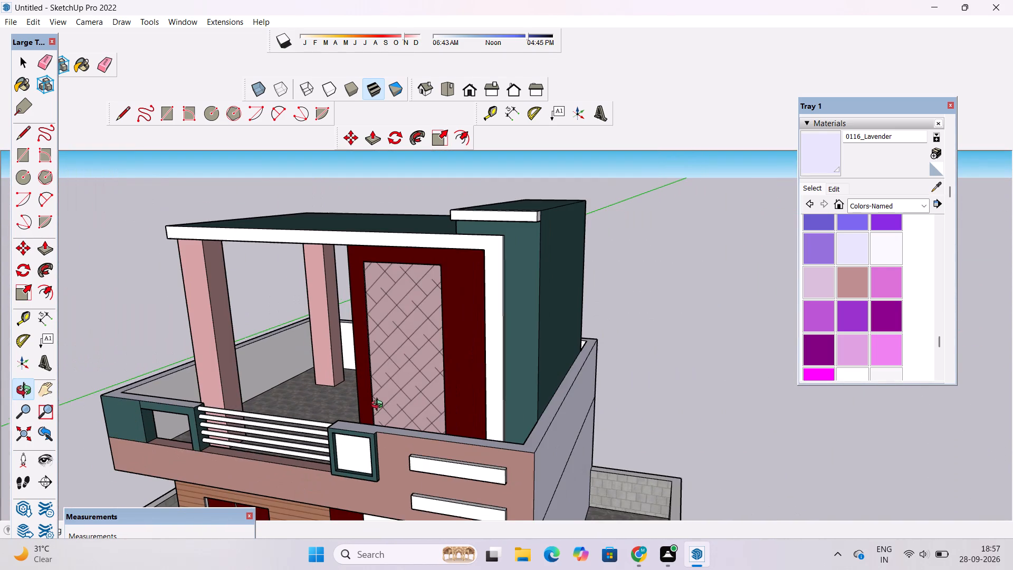
pyautogui.scroll(-1, 367, 397)
pyautogui.keyDown('shift'); pyautogui.moveTo(337, 401); pyautogui.dragTo(371, 394); pyautogui.keyUp('shift')
pyautogui.moveTo(364, 403); pyautogui.dragTo(432, 376)
pyautogui.moveTo(410, 434); pyautogui.dragTo(416, 341)
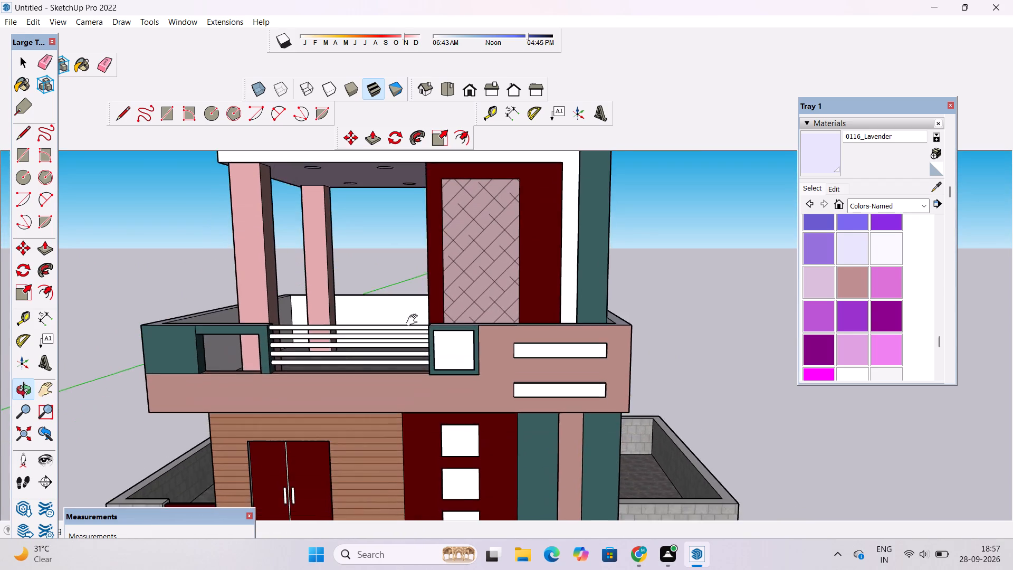
# Paint the white square panel beside the balcony railing with Crushed Rock Gravel from the Patterns collection.
pyautogui.scroll(2, 409, 308)
pyautogui.keyDown('shift'); pyautogui.moveTo(442, 323); pyautogui.dragTo(328, 321); pyautogui.keyUp('shift')
pyautogui.scroll(3, 319, 327)
pyautogui.click(327, 362)
pyautogui.moveTo(340, 366); pyautogui.dragTo(393, 344)
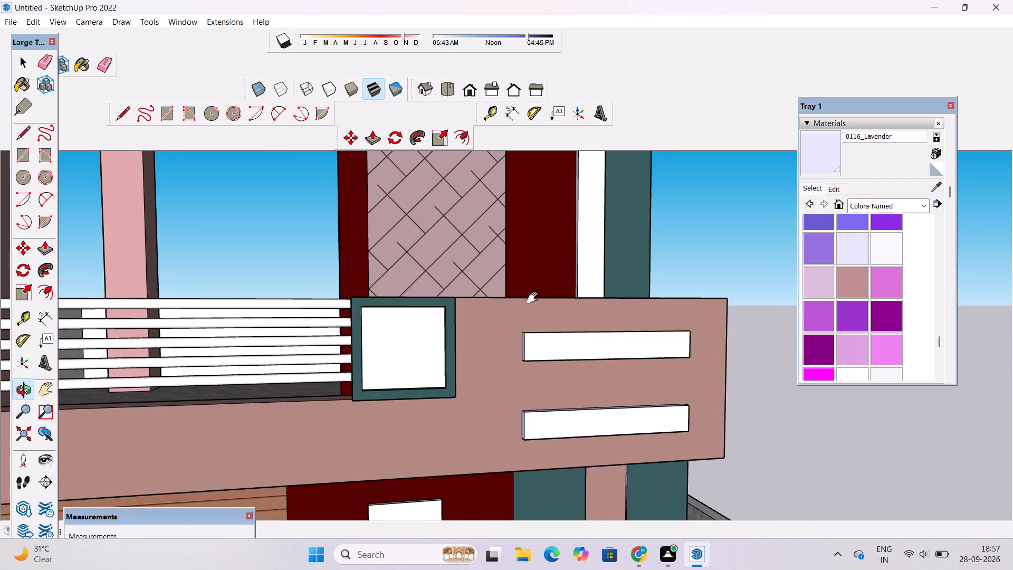
pyautogui.click(861, 206)
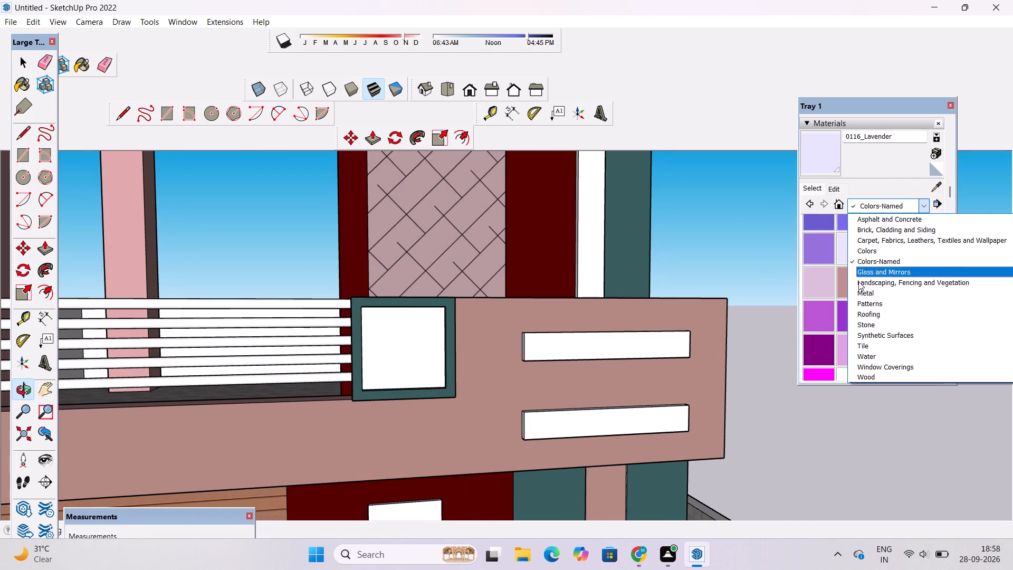
pyautogui.click(856, 305)
pyautogui.scroll(-1, 853, 305)
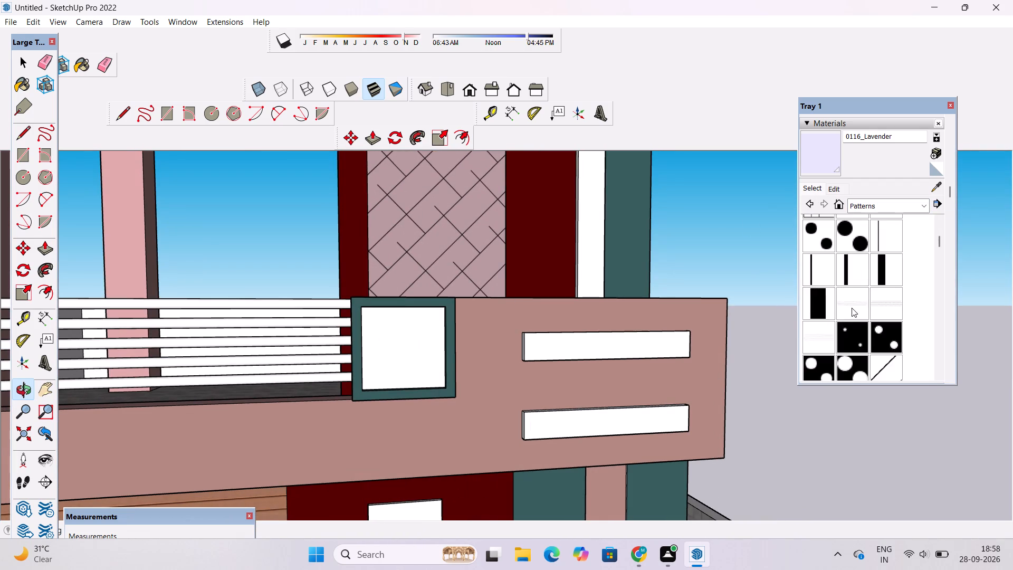
pyautogui.scroll(-3, 852, 308)
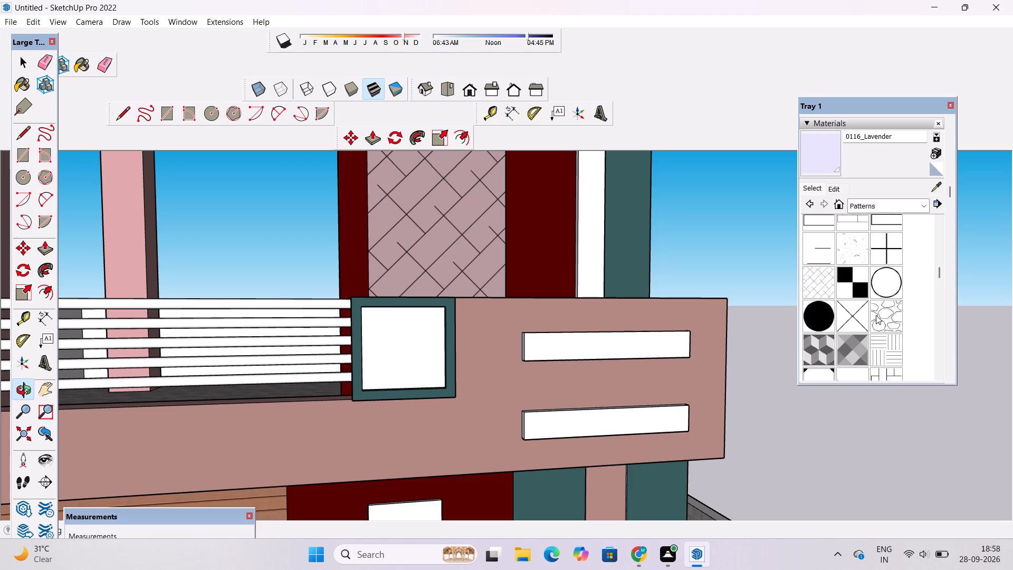
pyautogui.click(880, 313)
pyautogui.click(415, 345)
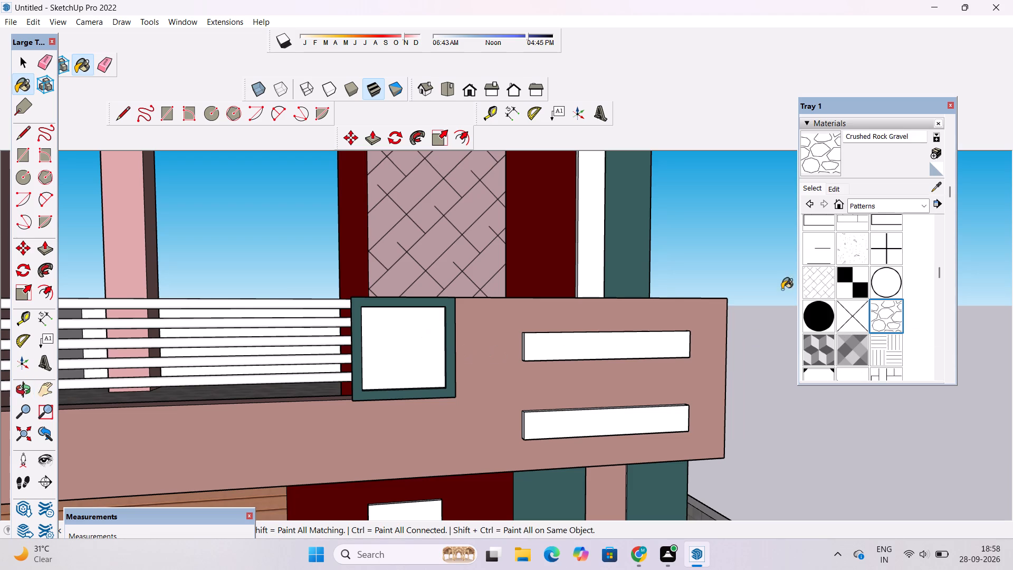
# Set the Crushed Rock Gravel texture size to 3' after first trying 5'.
pyautogui.click(833, 188)
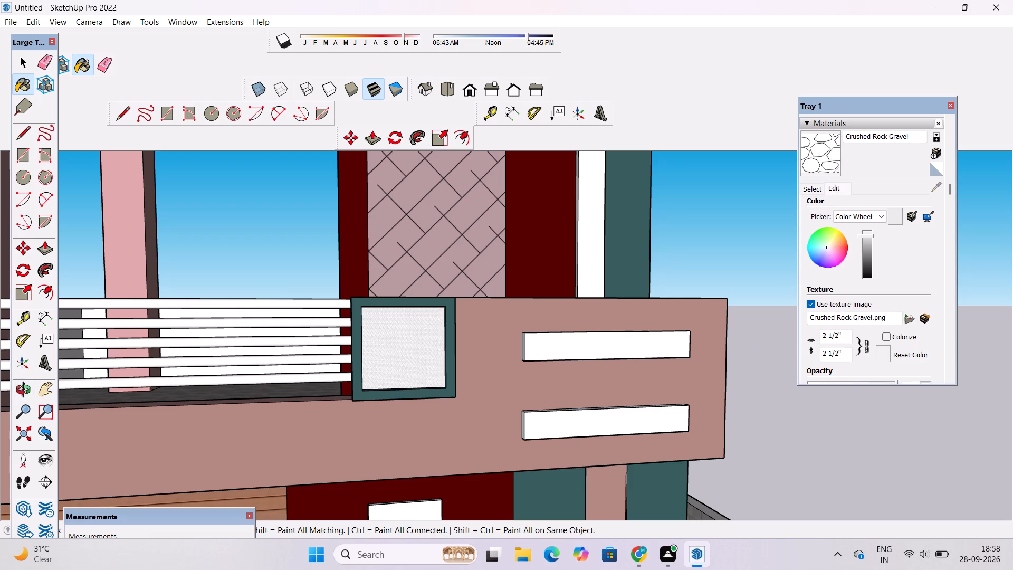
pyautogui.click(842, 355)
pyautogui.press('BackSpace')
pyautogui.press('BackSpace')
pyautogui.press('BackSpace')
pyautogui.press('BackSpace')
pyautogui.press('BackSpace')
pyautogui.press('BackSpace')
pyautogui.press('BackSpace')
pyautogui.press('BackSpace')
pyautogui.press('BackSpace')
pyautogui.press('BackSpace')
pyautogui.press('BackSpace')
pyautogui.press('BackSpace')
pyautogui.press('BackSpace')
pyautogui.press('BackSpace')
pyautogui.press('BackSpace')
pyautogui.write("5'")
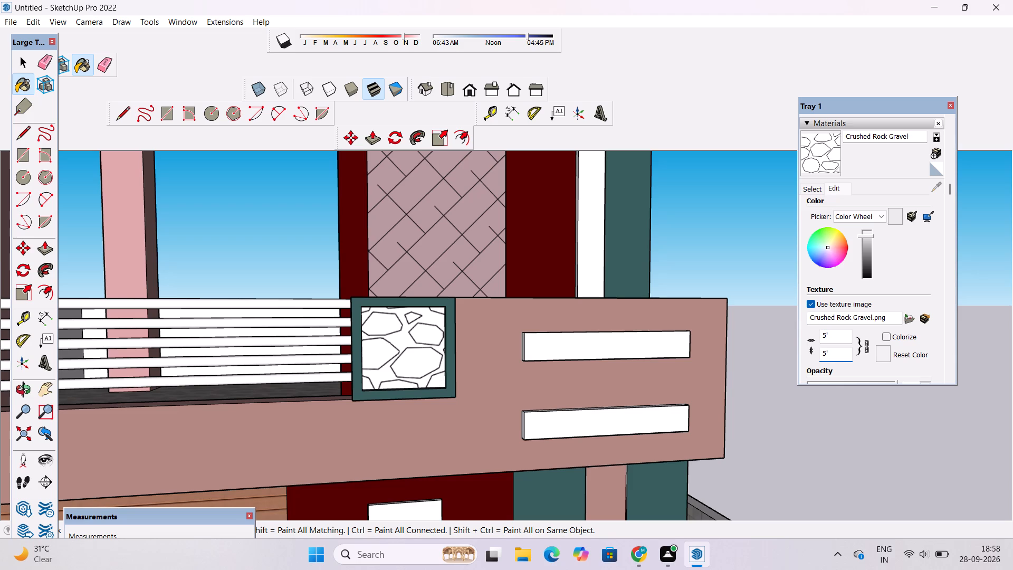
pyautogui.press('BackSpace')
pyautogui.press('BackSpace')
pyautogui.write("3'")
pyautogui.press('Return')
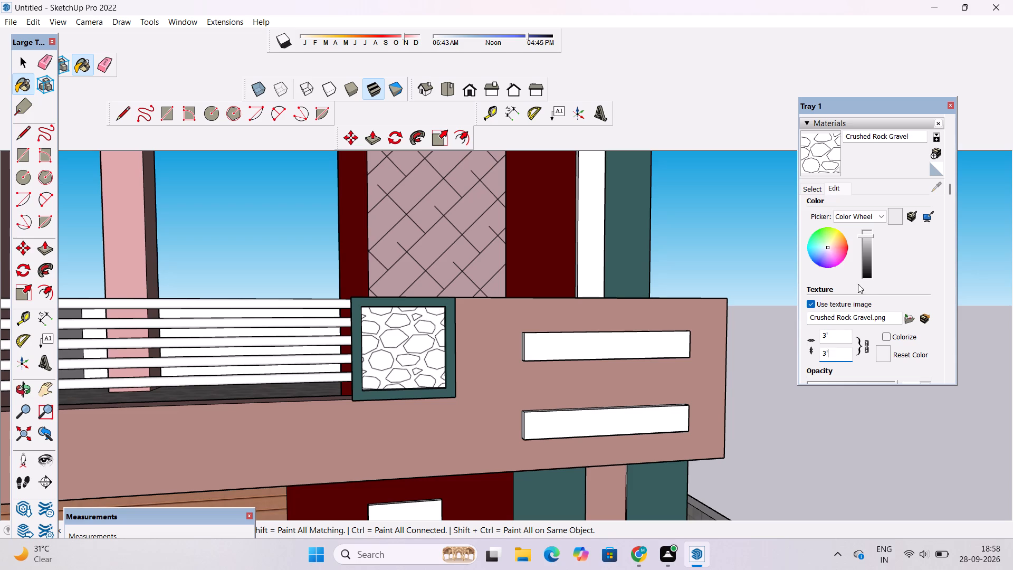
# Darken the Crushed Rock Gravel material to a medium grey.
pyautogui.click(864, 243)
pyautogui.click(863, 249)
pyautogui.doubleClick(863, 255)
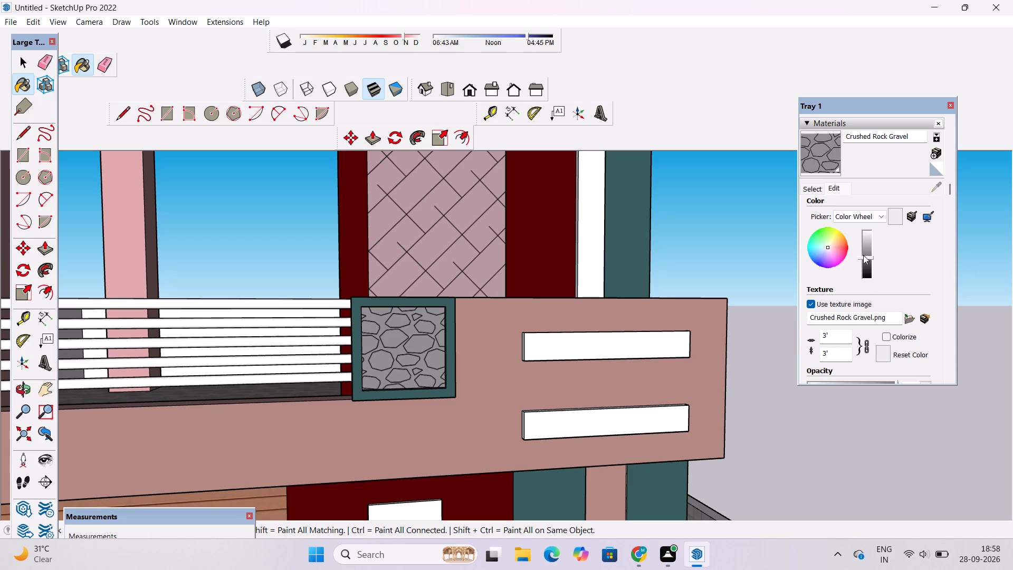
# Examine the grey gravel-textured balcony panel against the rest of the front elevation.
pyautogui.scroll(-12, 362, 345)
pyautogui.scroll(4, 423, 404)
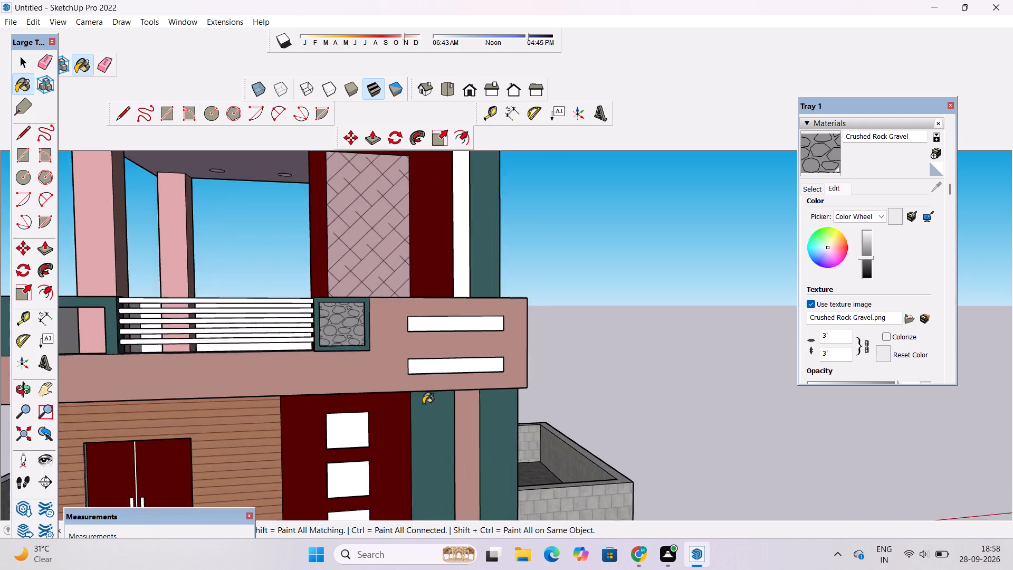
pyautogui.scroll(1, 423, 404)
pyautogui.scroll(-1, 424, 408)
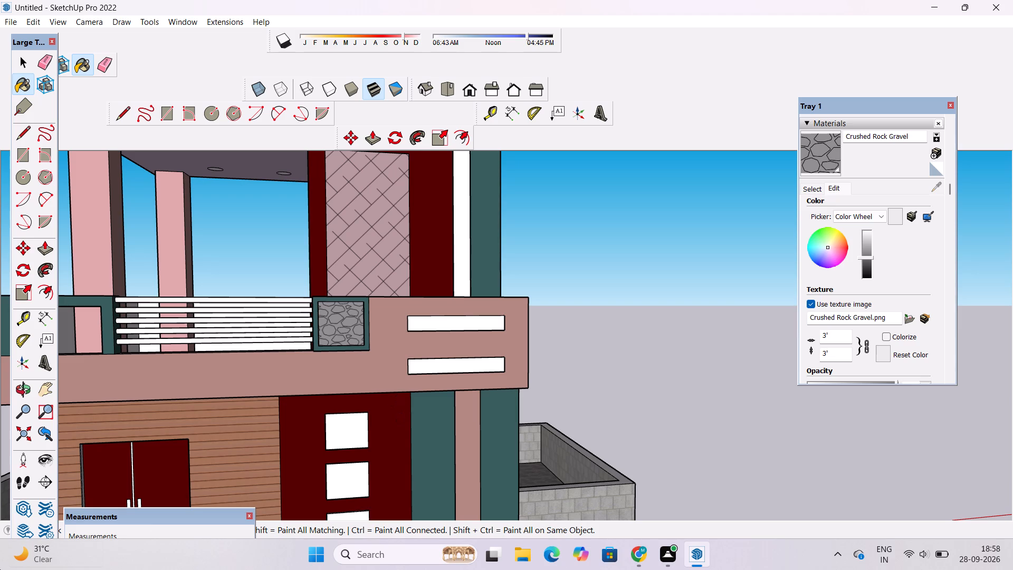
pyautogui.scroll(-5, 189, 213)
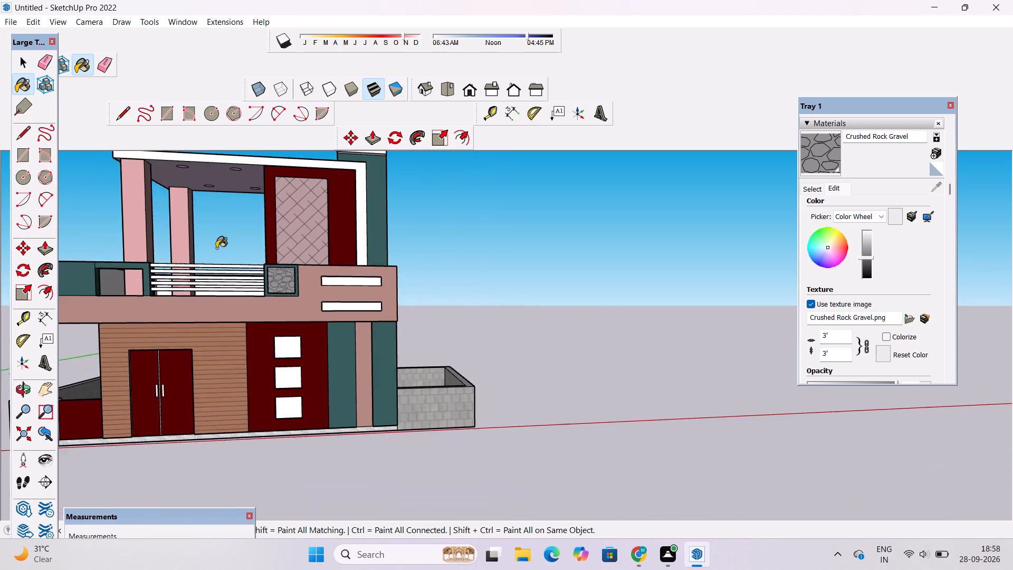
pyautogui.scroll(8, 224, 279)
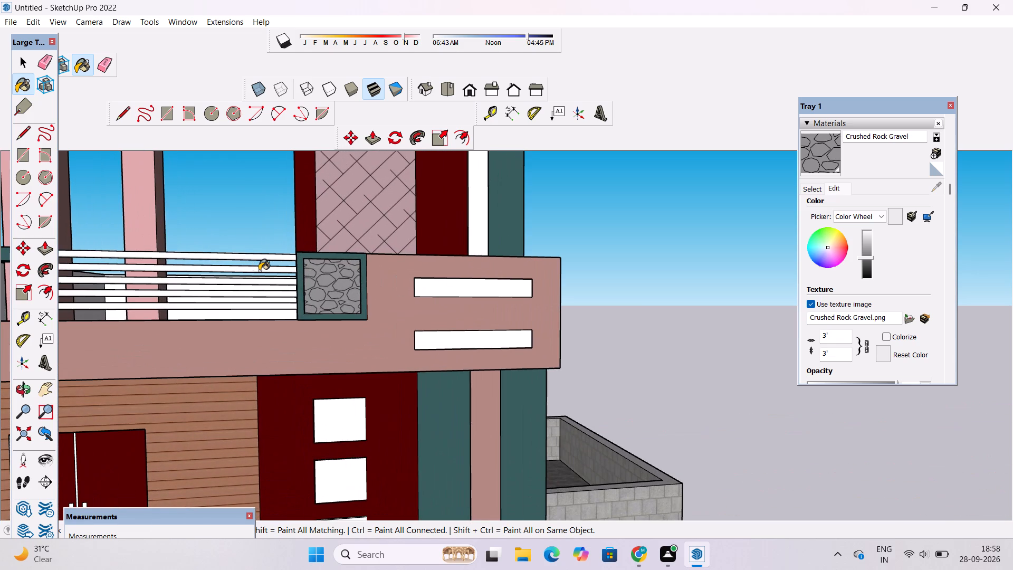
pyautogui.press('space')
pyautogui.write('o')
pyautogui.scroll(-6, 259, 271)
pyautogui.moveTo(273, 277); pyautogui.dragTo(276, 287)
pyautogui.scroll(1, 287, 267)
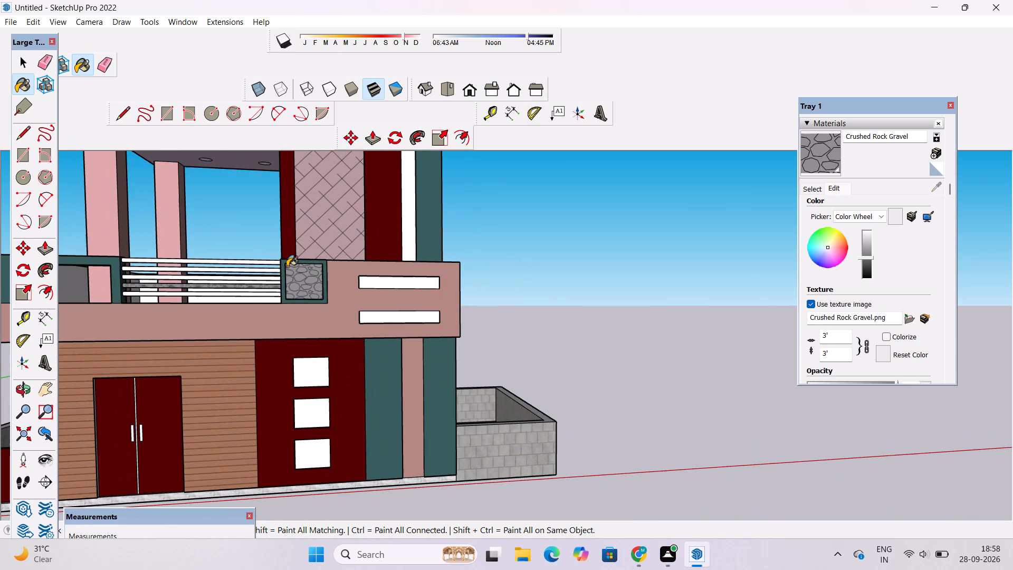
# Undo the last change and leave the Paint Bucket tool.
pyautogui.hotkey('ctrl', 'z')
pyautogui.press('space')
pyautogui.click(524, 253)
# Examine the house from the front corner, side yard, terrace and roof to check the applied materials.
pyautogui.scroll(3, 524, 253)
pyautogui.scroll(-4, 519, 254)
pyautogui.press('o')
pyautogui.scroll(-5, 519, 254)
pyautogui.moveTo(561, 244); pyautogui.dragTo(343, 287)
pyautogui.scroll(5, 510, 196)
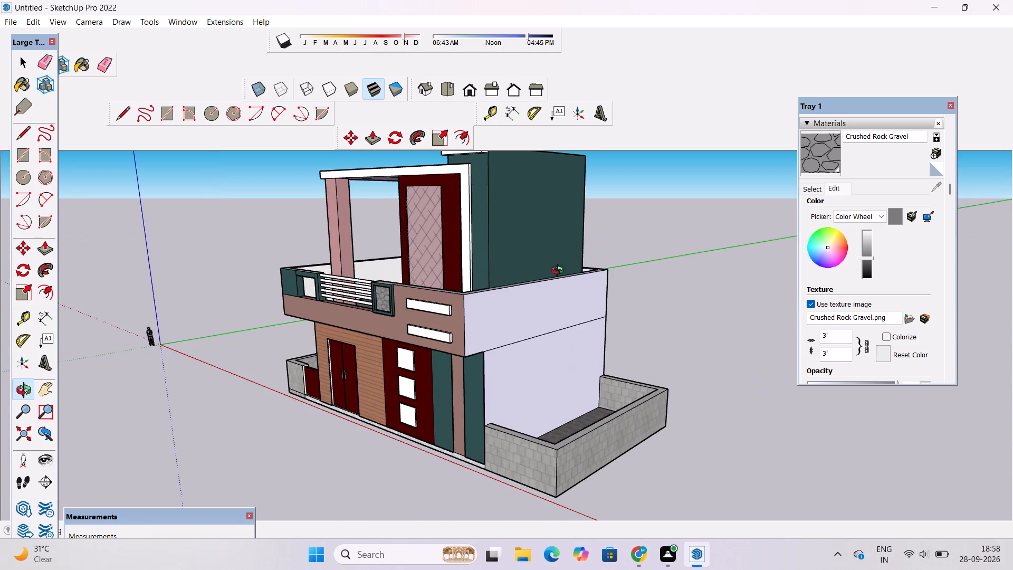
pyautogui.moveTo(581, 323); pyautogui.dragTo(635, 411)
pyautogui.scroll(4, 617, 384)
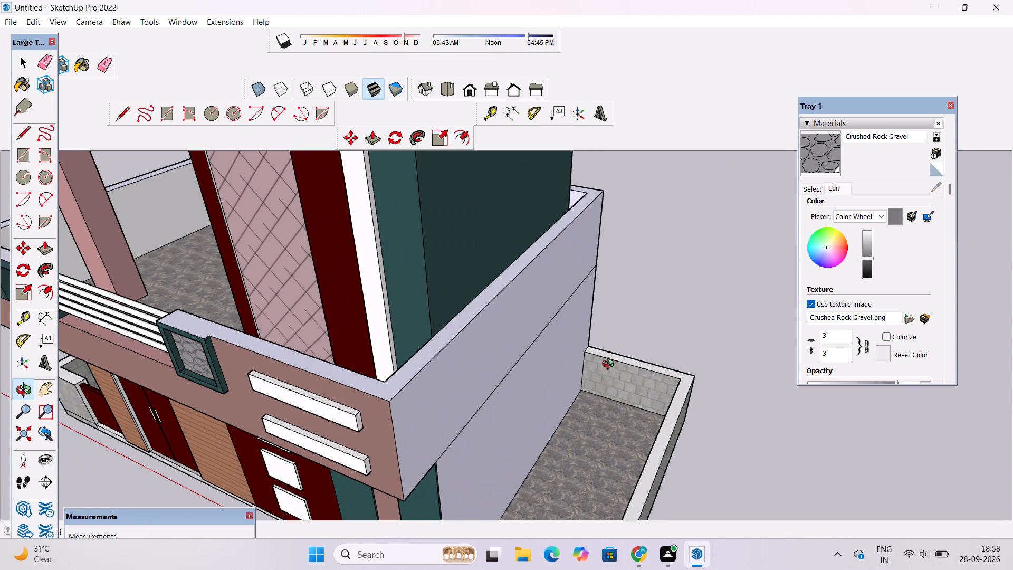
pyautogui.scroll(-5, 600, 353)
pyautogui.moveTo(548, 363); pyautogui.dragTo(690, 389)
pyautogui.scroll(3, 614, 407)
pyautogui.moveTo(587, 413); pyautogui.dragTo(587, 410)
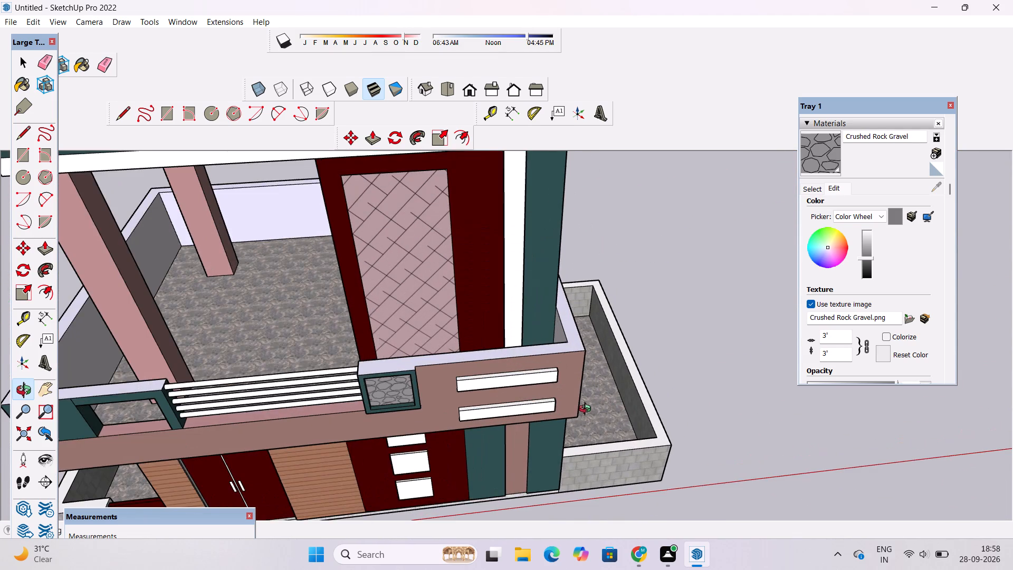
pyautogui.moveTo(587, 410); pyautogui.dragTo(616, 341)
pyautogui.keyDown('shift'); pyautogui.moveTo(583, 403); pyautogui.dragTo(604, 356); pyautogui.keyUp('shift')
pyautogui.scroll(-4, 613, 342)
pyautogui.moveTo(656, 358); pyautogui.dragTo(332, 514)
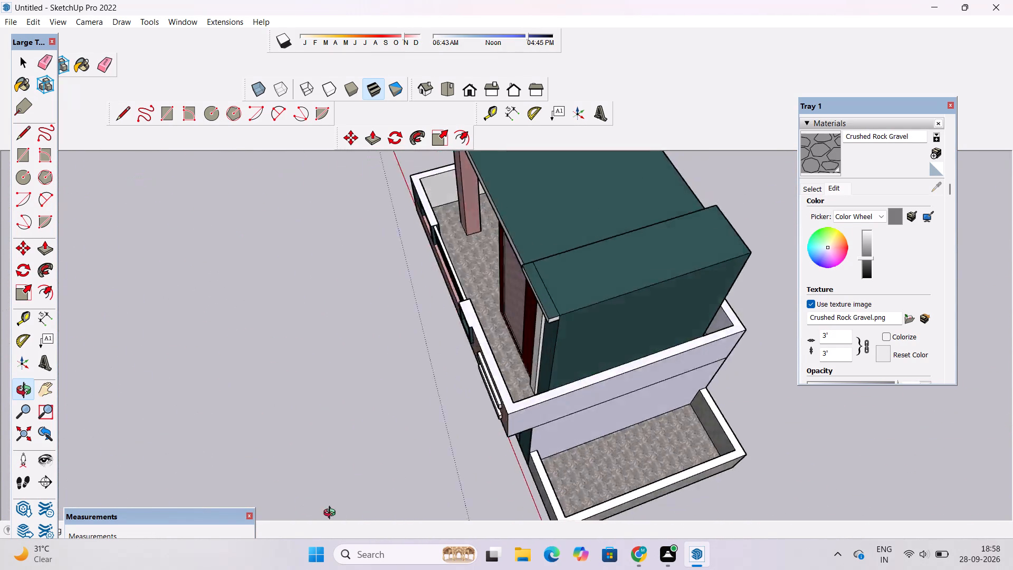
pyautogui.moveTo(332, 514); pyautogui.dragTo(670, 340)
pyautogui.moveTo(591, 430); pyautogui.dragTo(591, 301)
pyautogui.moveTo(562, 375); pyautogui.dragTo(577, 542)
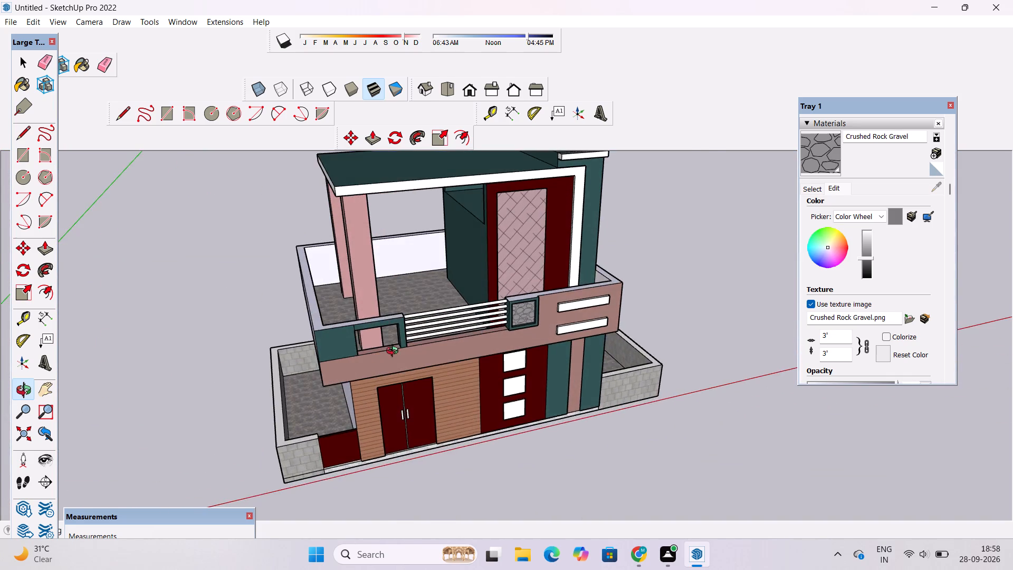
# Examine the front elevation, the paved side yard and its block-textured boundary wall up close to check their materials.
pyautogui.scroll(5, 385, 349)
pyautogui.moveTo(360, 427); pyautogui.dragTo(214, 373)
pyautogui.keyDown('shift'); pyautogui.moveTo(411, 348); pyautogui.dragTo(362, 248); pyautogui.keyUp('shift')
pyautogui.scroll(-5, 348, 308)
pyautogui.moveTo(362, 340); pyautogui.dragTo(308, 436)
pyautogui.scroll(4, 425, 299)
pyautogui.scroll(1, 653, 336)
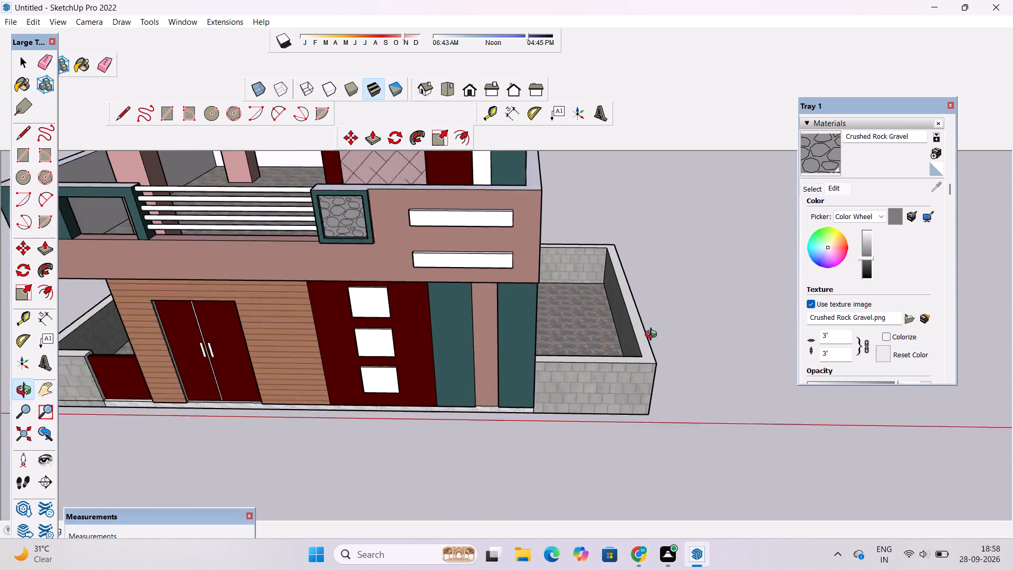
pyautogui.scroll(2, 653, 336)
pyautogui.moveTo(654, 336); pyautogui.dragTo(665, 405)
pyautogui.scroll(10, 552, 299)
pyautogui.moveTo(571, 321); pyautogui.dragTo(528, 337)
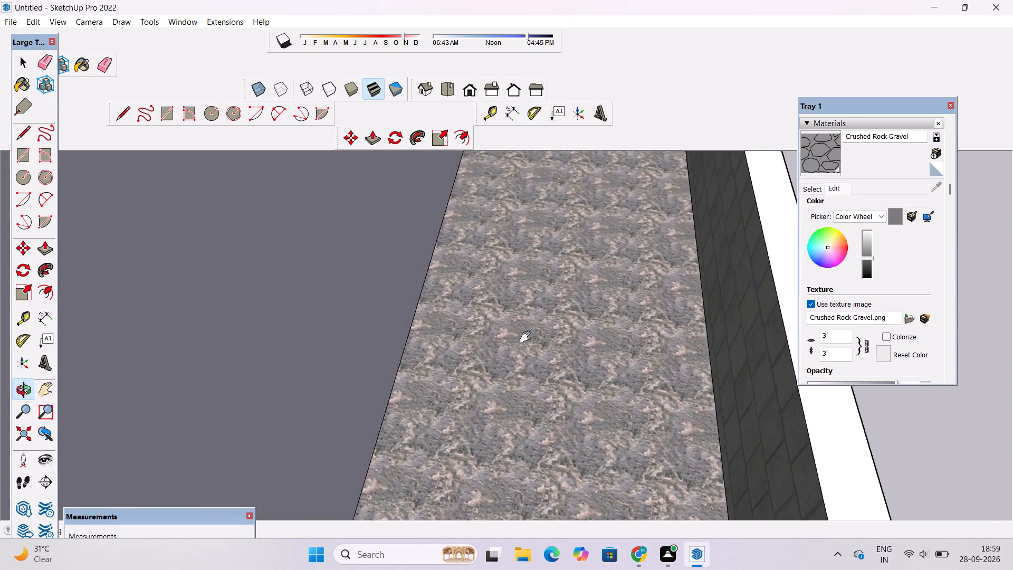
pyautogui.keyDown('shift'); pyautogui.scroll(-6, 528, 337); pyautogui.keyUp('shift')
pyautogui.moveTo(559, 348); pyautogui.dragTo(626, 270)
pyautogui.scroll(4, 569, 337)
pyautogui.moveTo(562, 357); pyautogui.dragTo(558, 280)
pyautogui.scroll(-6, 539, 269)
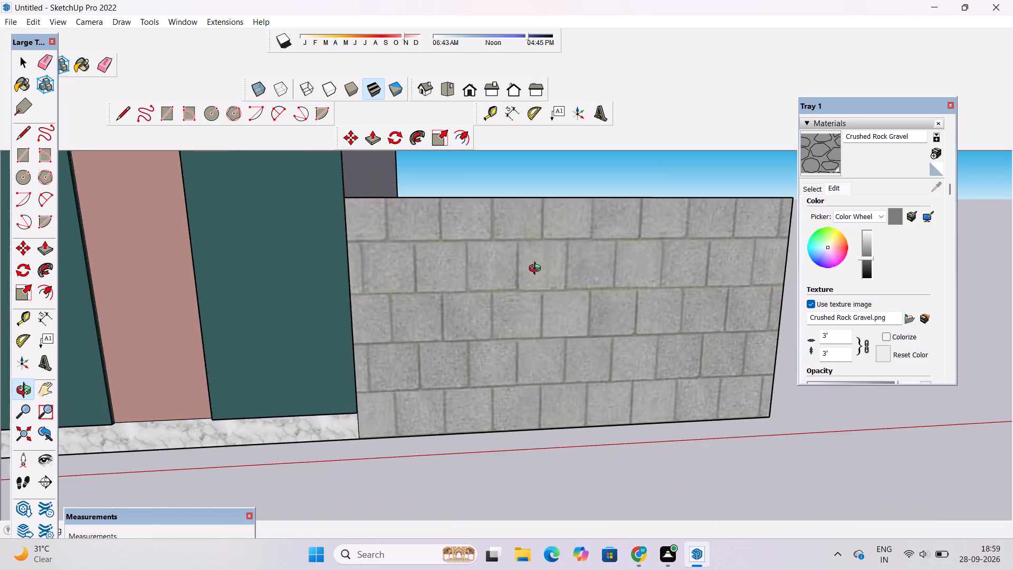
# Examine the ground-floor cladding beside the side boundary wall and the whole house from the front.
pyautogui.keyDown('shift'); pyautogui.moveTo(537, 273); pyautogui.dragTo(569, 235); pyautogui.keyUp('shift')
pyautogui.scroll(-11, 570, 235)
pyautogui.scroll(2, 570, 248)
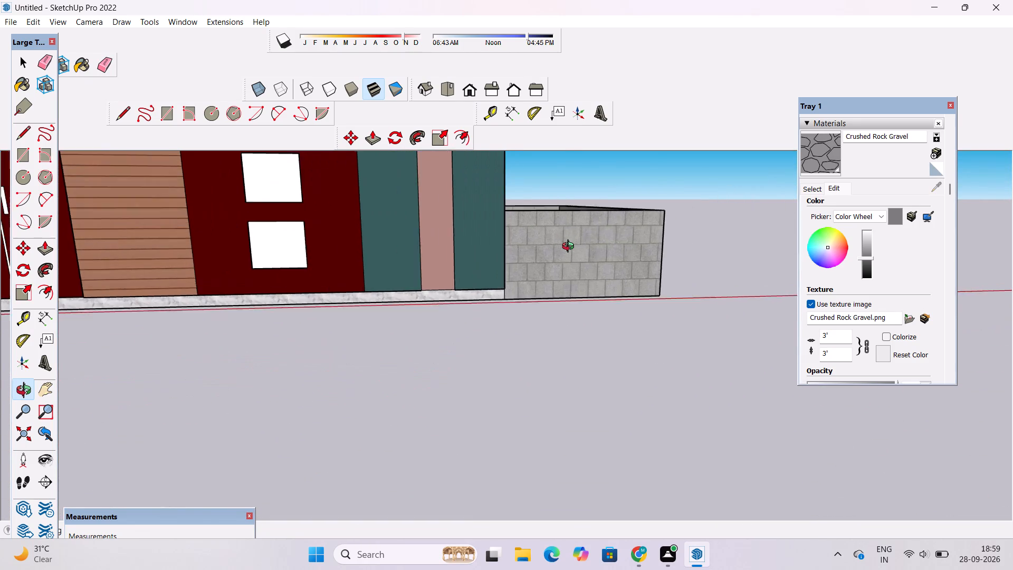
pyautogui.scroll(2, 570, 248)
pyautogui.scroll(-4, 570, 248)
pyautogui.scroll(1, 570, 248)
pyautogui.scroll(-2, 570, 248)
pyautogui.scroll(1, 570, 248)
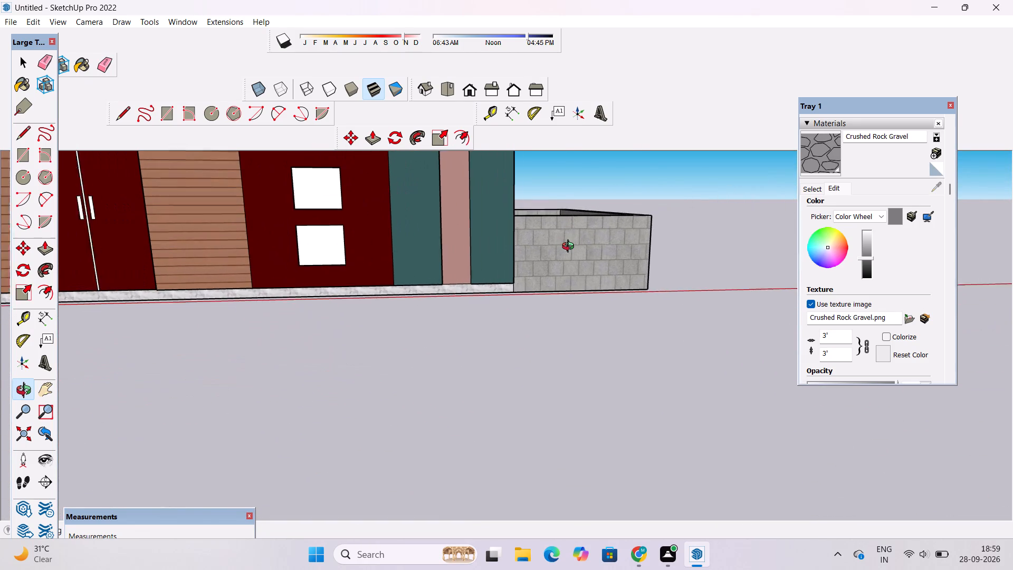
pyautogui.scroll(1, 570, 248)
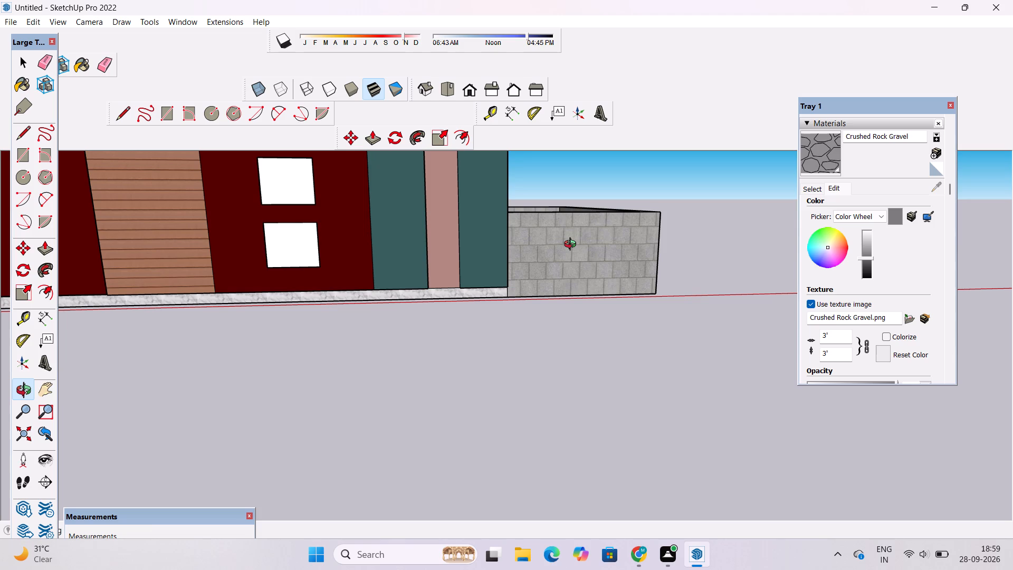
pyautogui.scroll(-12, 498, 374)
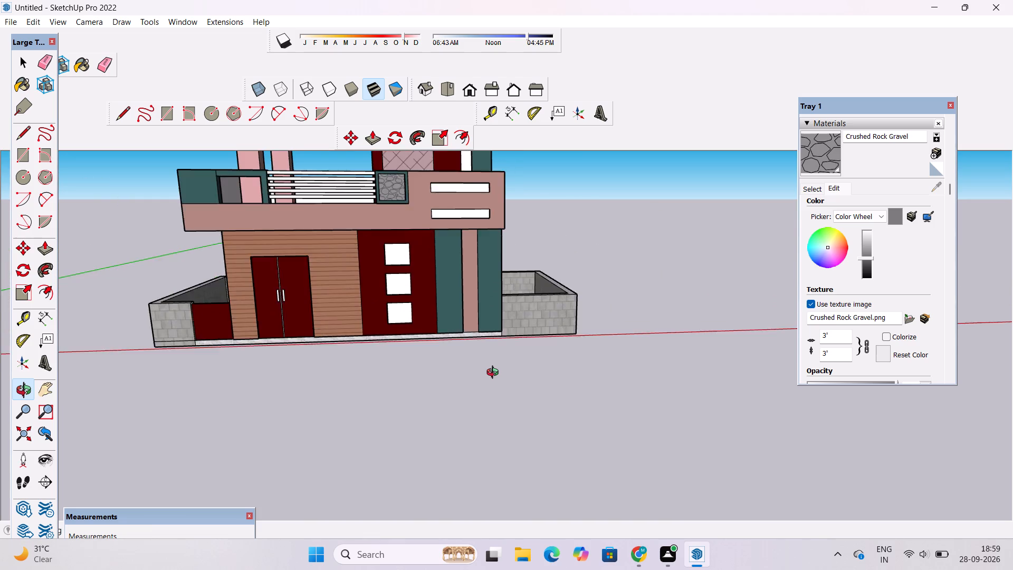
pyautogui.scroll(-3, 495, 374)
pyautogui.scroll(1, 493, 377)
pyautogui.scroll(-11, 493, 377)
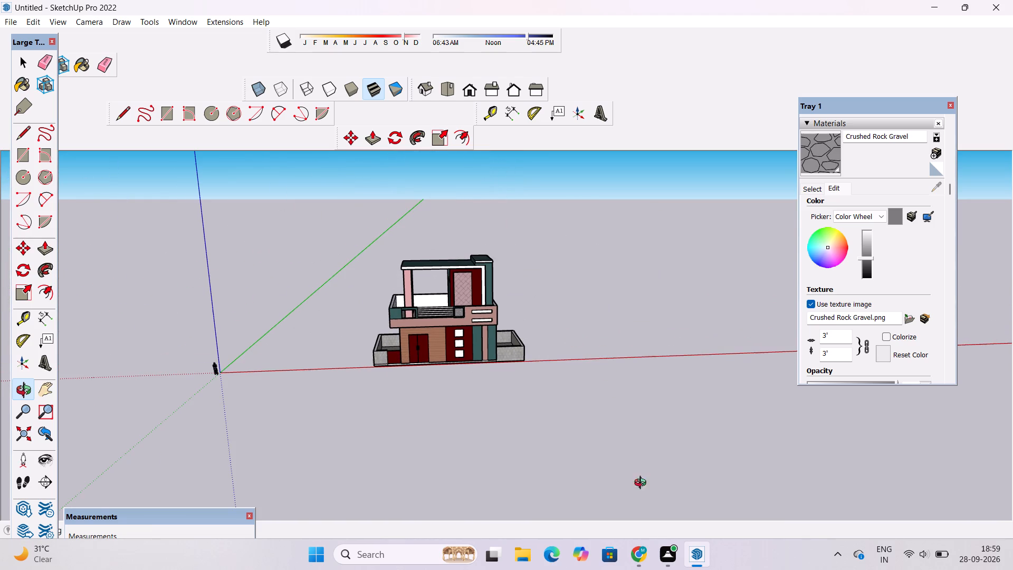
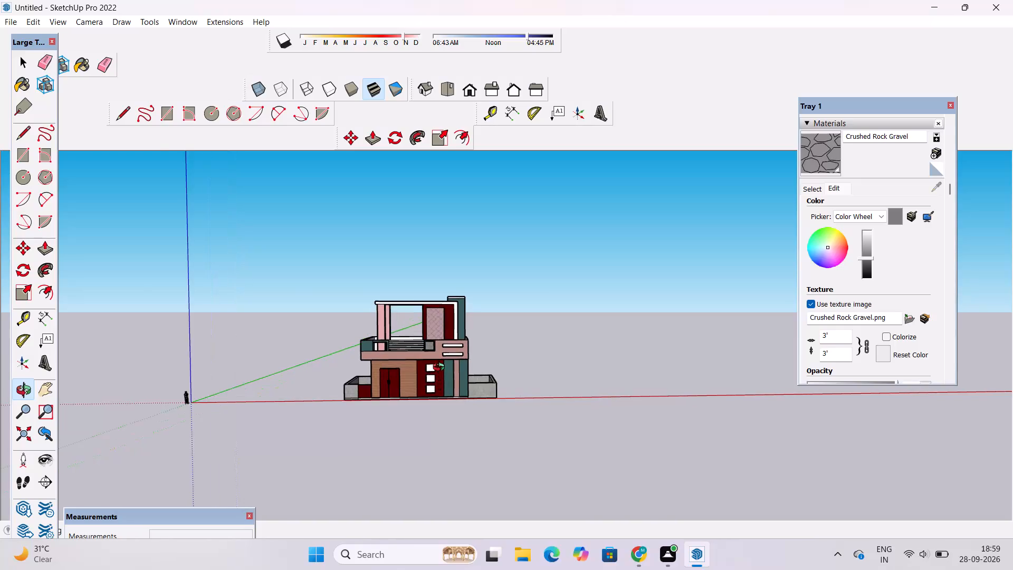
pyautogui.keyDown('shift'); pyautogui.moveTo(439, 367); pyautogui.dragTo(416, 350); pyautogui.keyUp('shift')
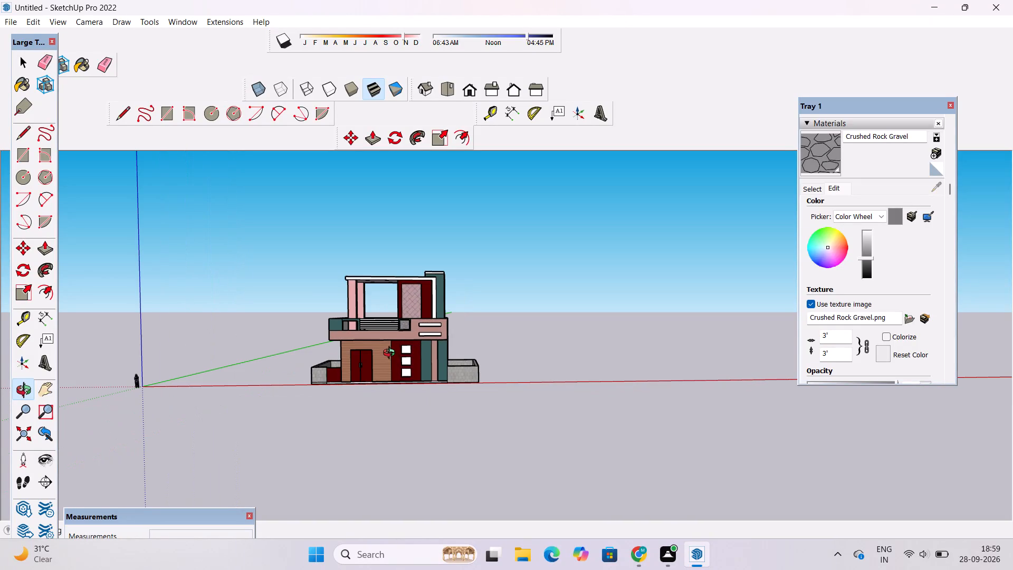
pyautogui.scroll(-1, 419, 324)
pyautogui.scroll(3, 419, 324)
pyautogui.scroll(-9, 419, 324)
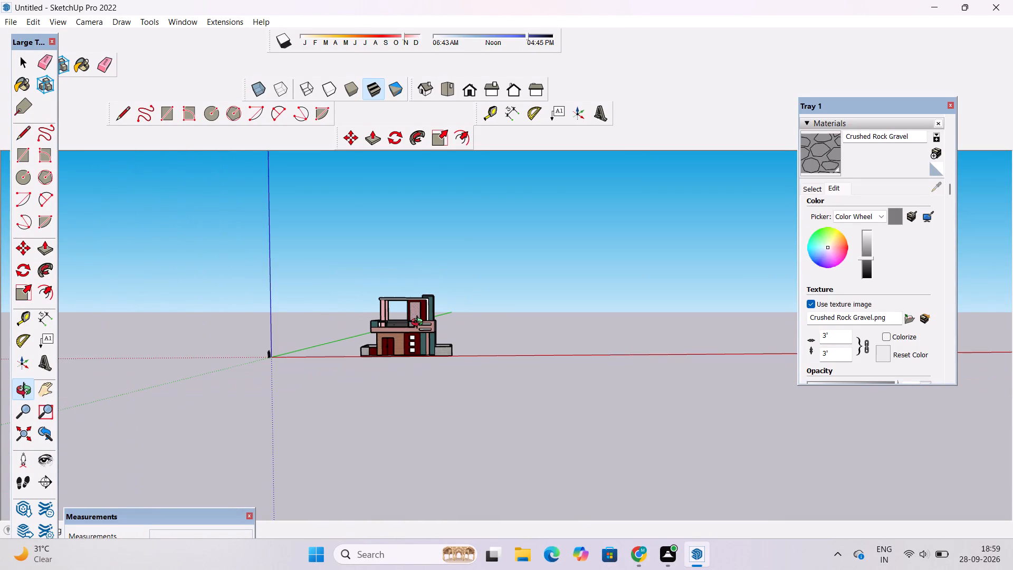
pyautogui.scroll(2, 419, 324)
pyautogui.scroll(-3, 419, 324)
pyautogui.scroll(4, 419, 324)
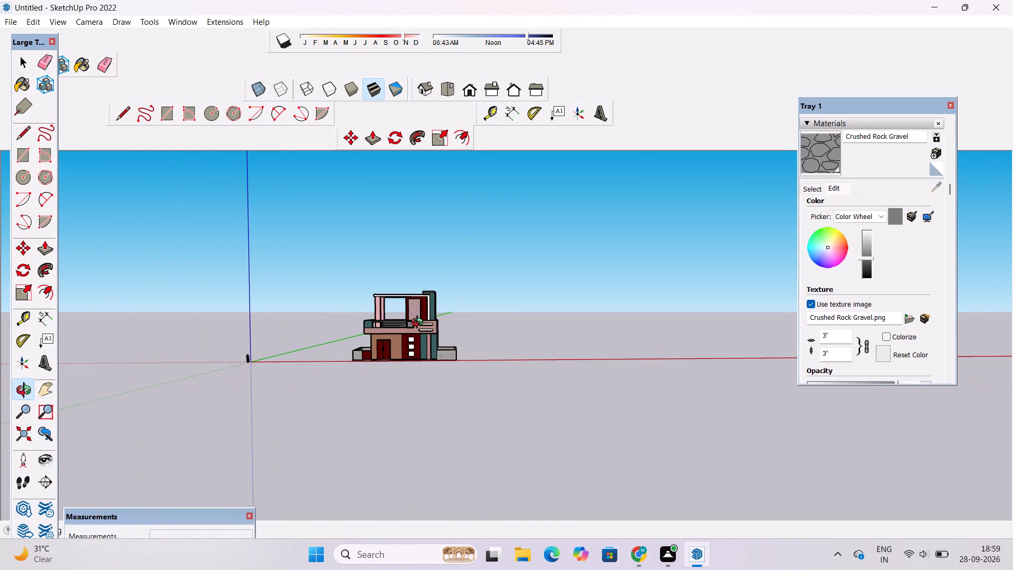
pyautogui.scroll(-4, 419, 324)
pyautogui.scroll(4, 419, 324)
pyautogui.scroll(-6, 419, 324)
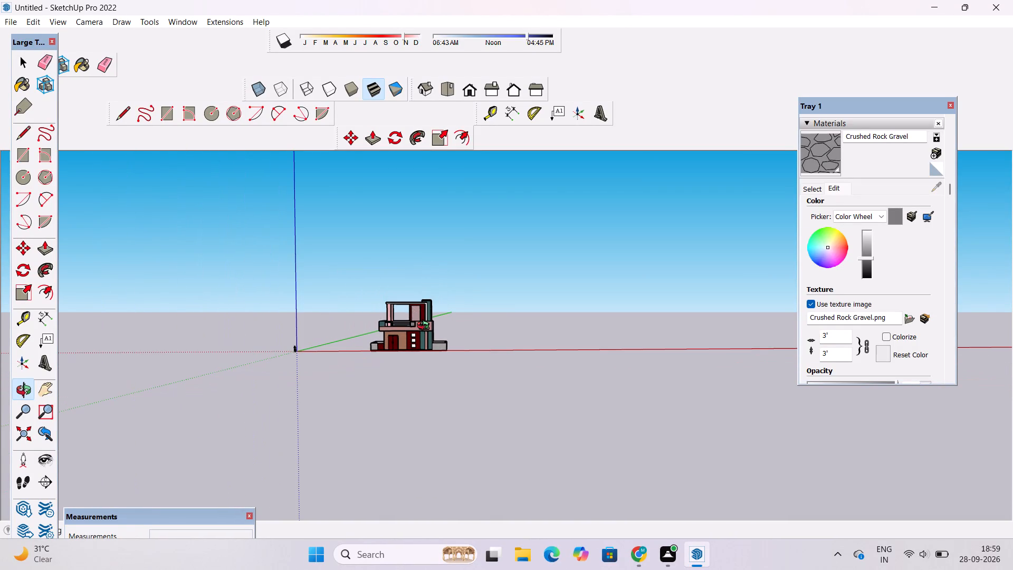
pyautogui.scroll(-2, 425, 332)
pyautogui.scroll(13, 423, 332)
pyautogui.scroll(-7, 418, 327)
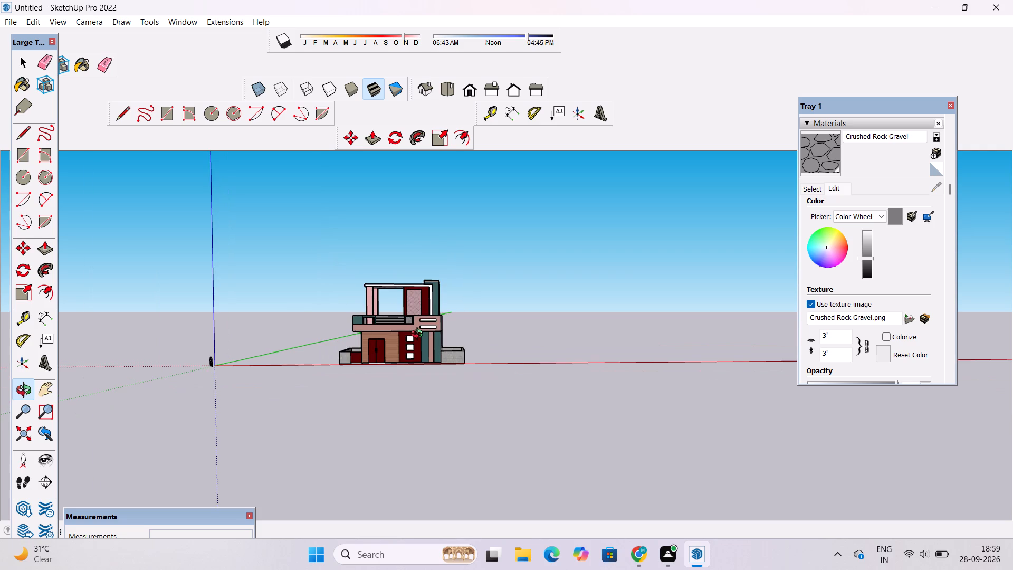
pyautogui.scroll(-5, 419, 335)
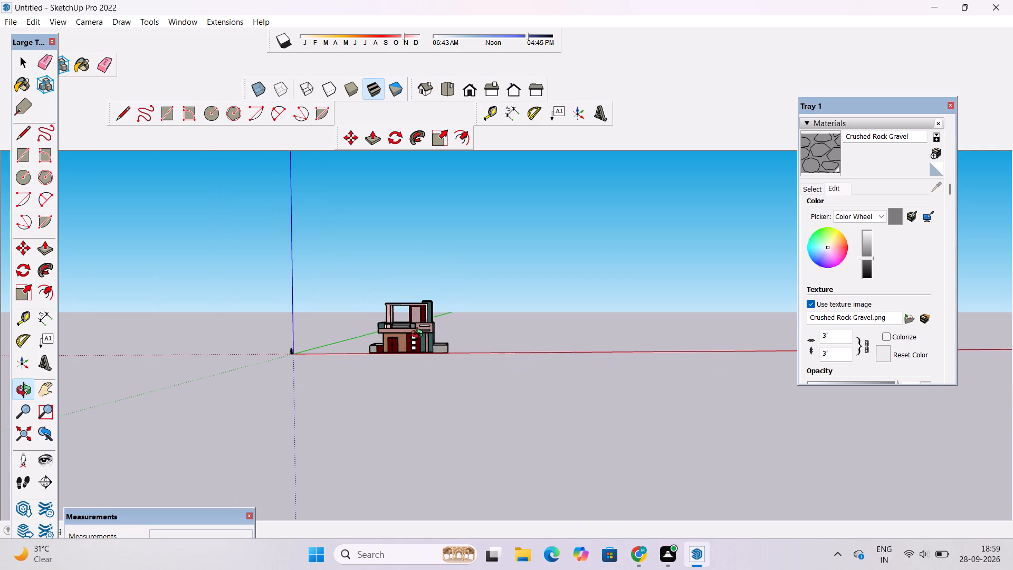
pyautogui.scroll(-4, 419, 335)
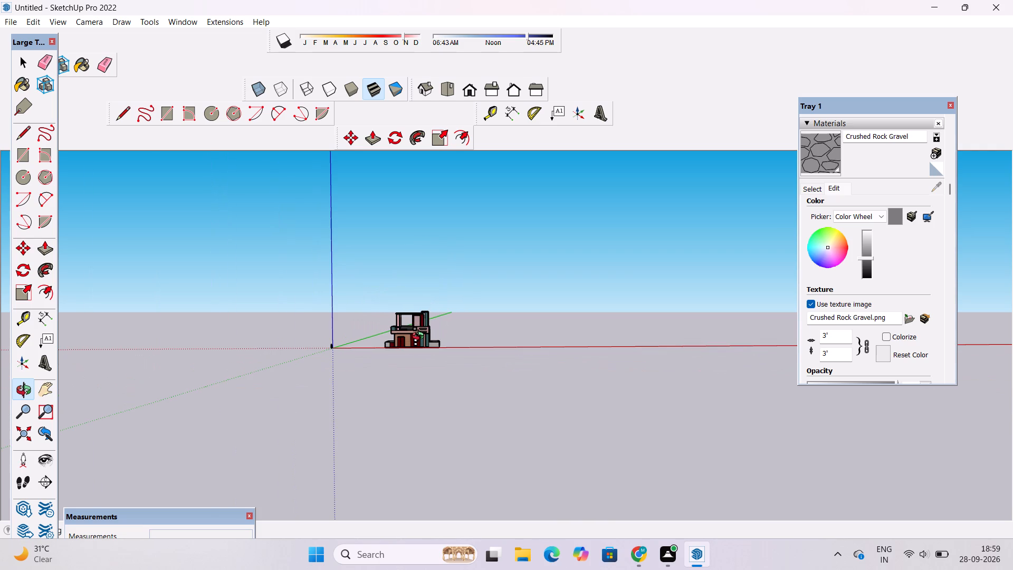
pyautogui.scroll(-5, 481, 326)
# Push/Pull the two front circles on the terrace roof's underside into the ceiling, by about 1 7/16" and 15/16".
pyautogui.moveTo(515, 367); pyautogui.dragTo(500, 407)
pyautogui.scroll(4, 431, 341)
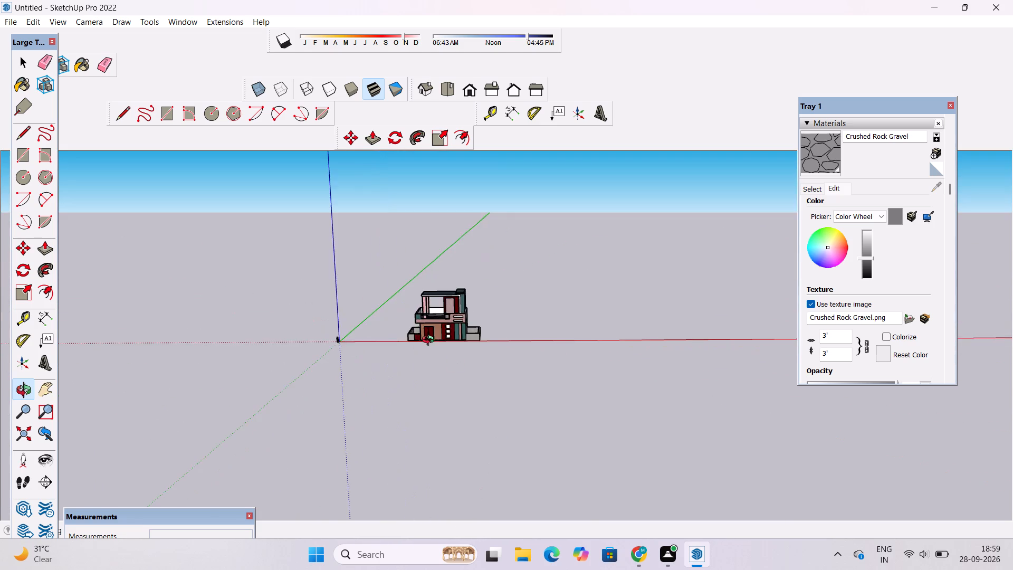
pyautogui.scroll(7, 431, 341)
pyautogui.moveTo(419, 336); pyautogui.dragTo(563, 473)
pyautogui.scroll(13, 395, 296)
pyautogui.moveTo(398, 391); pyautogui.dragTo(529, 236)
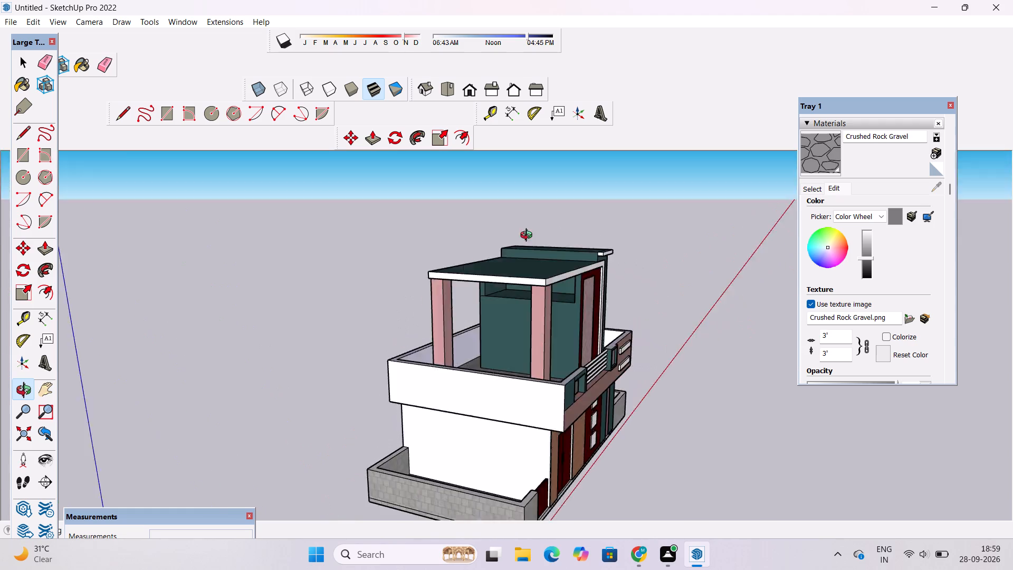
pyautogui.moveTo(529, 236); pyautogui.dragTo(559, 208)
pyautogui.scroll(11, 524, 278)
pyautogui.moveTo(564, 279); pyautogui.dragTo(488, 319)
pyautogui.scroll(7, 530, 310)
pyautogui.moveTo(588, 351); pyautogui.dragTo(586, 339)
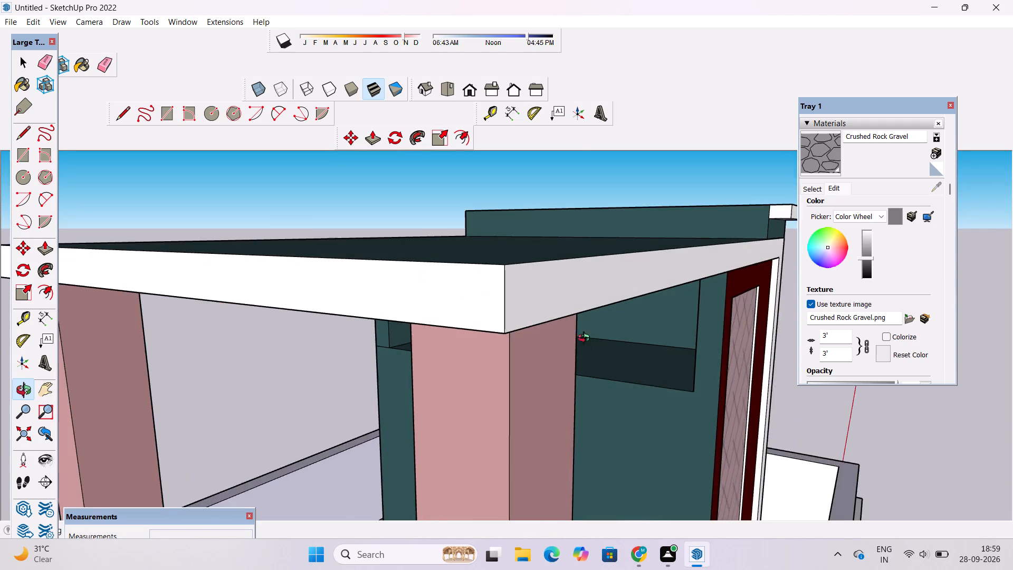
pyautogui.moveTo(586, 339); pyautogui.dragTo(476, 263)
pyautogui.scroll(-5, 483, 260)
pyautogui.keyDown('shift'); pyautogui.moveTo(486, 268); pyautogui.dragTo(524, 389); pyautogui.keyUp('shift')
pyautogui.keyDown('shift'); pyautogui.scroll(4, 519, 386); pyautogui.keyUp('shift')
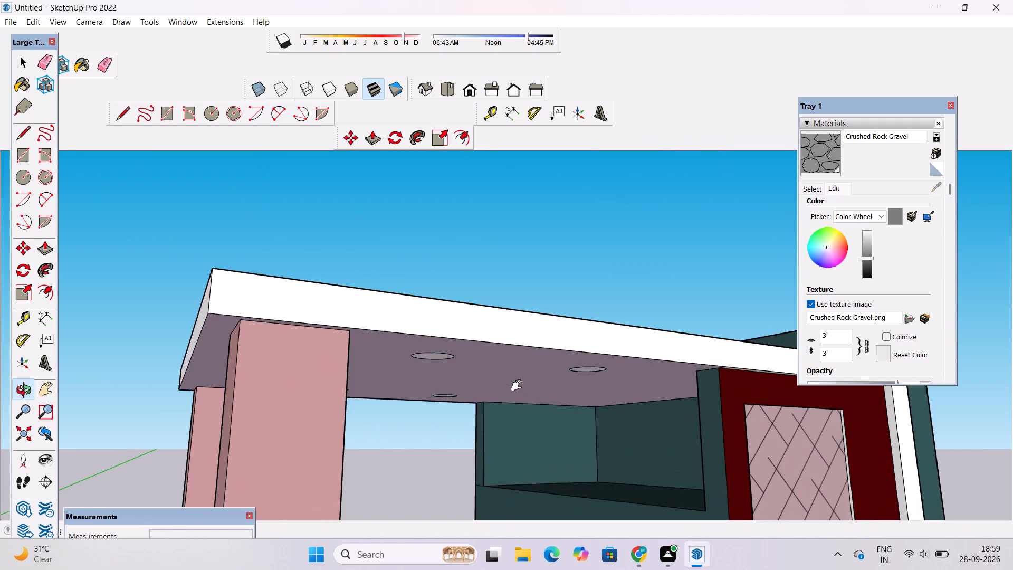
pyautogui.moveTo(572, 396); pyautogui.dragTo(542, 360)
pyautogui.scroll(4, 508, 369)
pyautogui.moveTo(580, 346); pyautogui.dragTo(528, 310)
pyautogui.keyDown('shift'); pyautogui.moveTo(533, 346); pyautogui.dragTo(526, 321); pyautogui.keyUp('shift')
pyautogui.keyDown('shift'); pyautogui.scroll(-6, 514, 315); pyautogui.keyUp('shift')
pyautogui.keyDown('shift'); pyautogui.moveTo(544, 301); pyautogui.dragTo(492, 313); pyautogui.keyUp('shift')
pyautogui.keyDown('shift'); pyautogui.scroll(4, 489, 318); pyautogui.keyUp('shift')
pyautogui.moveTo(491, 310); pyautogui.dragTo(490, 291)
pyautogui.click(41, 245)
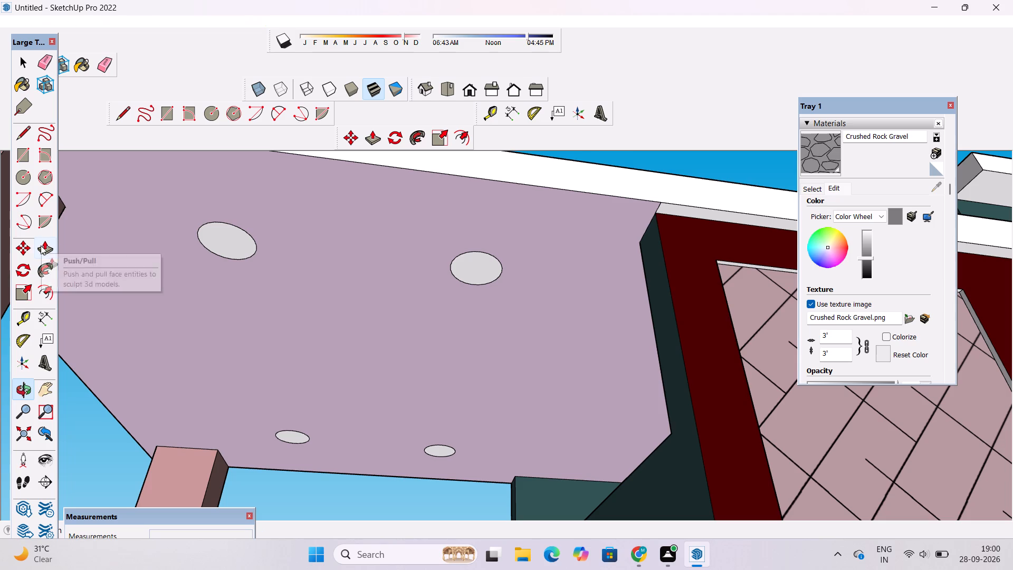
pyautogui.click(230, 239)
pyautogui.click(231, 236)
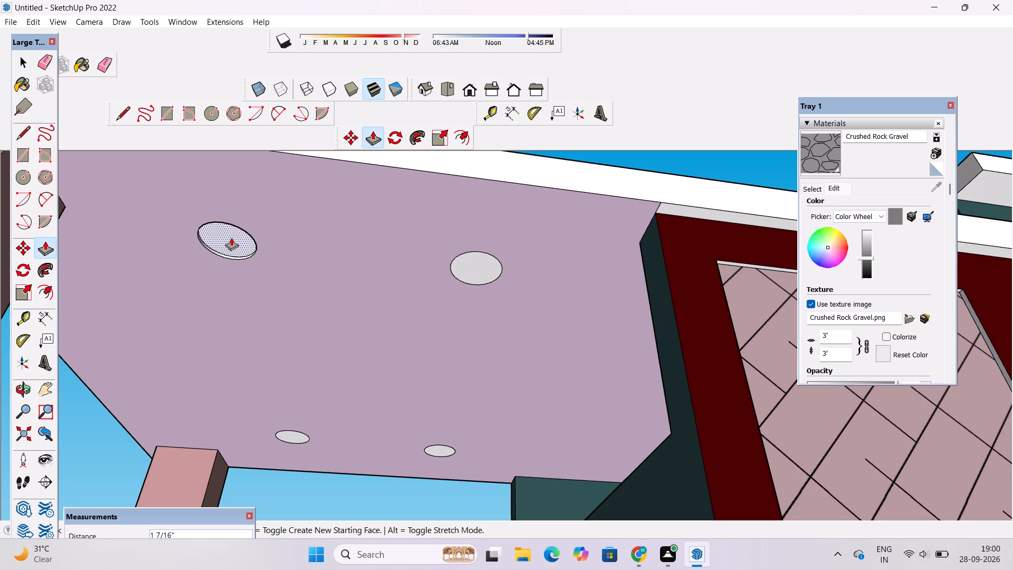
pyautogui.click(465, 266)
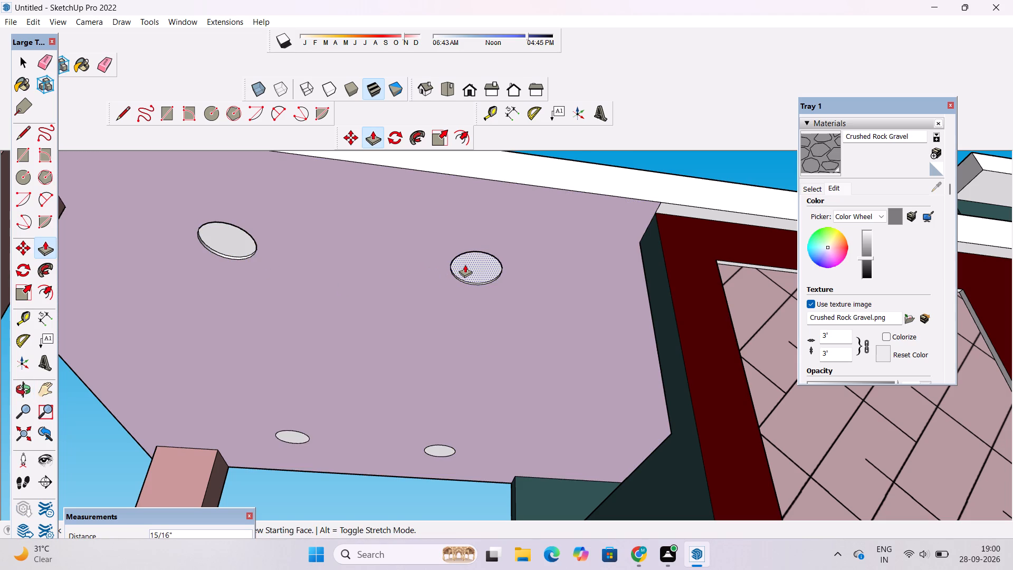
pyautogui.click(465, 264)
# Push/Pull the two rear circles on the terrace roof's underside into the ceiling, by about 1/2" and 1 5/16".
pyautogui.scroll(11, 444, 453)
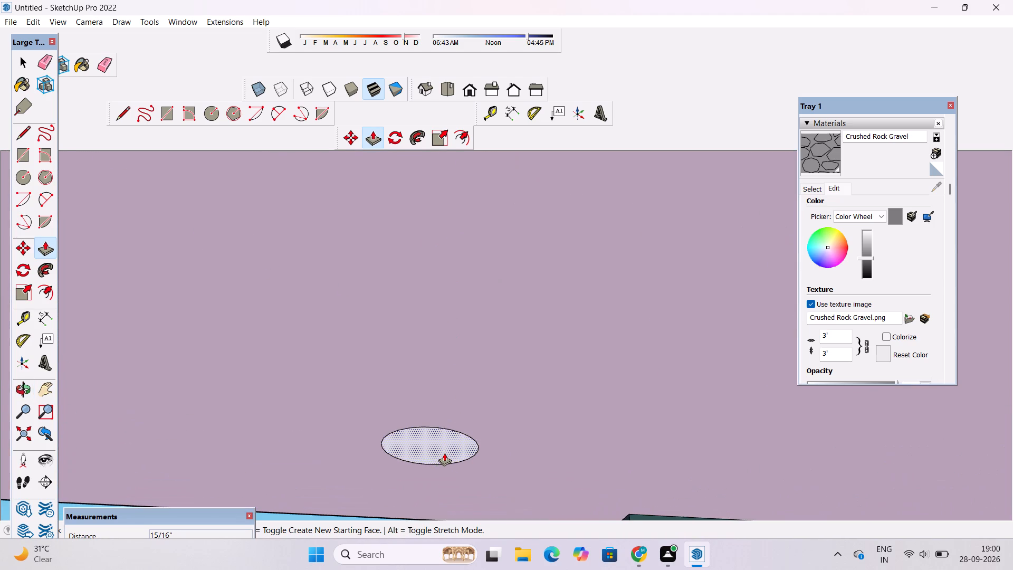
pyautogui.scroll(-5, 444, 453)
pyautogui.scroll(5, 444, 453)
pyautogui.scroll(-1, 444, 453)
pyautogui.click(445, 453)
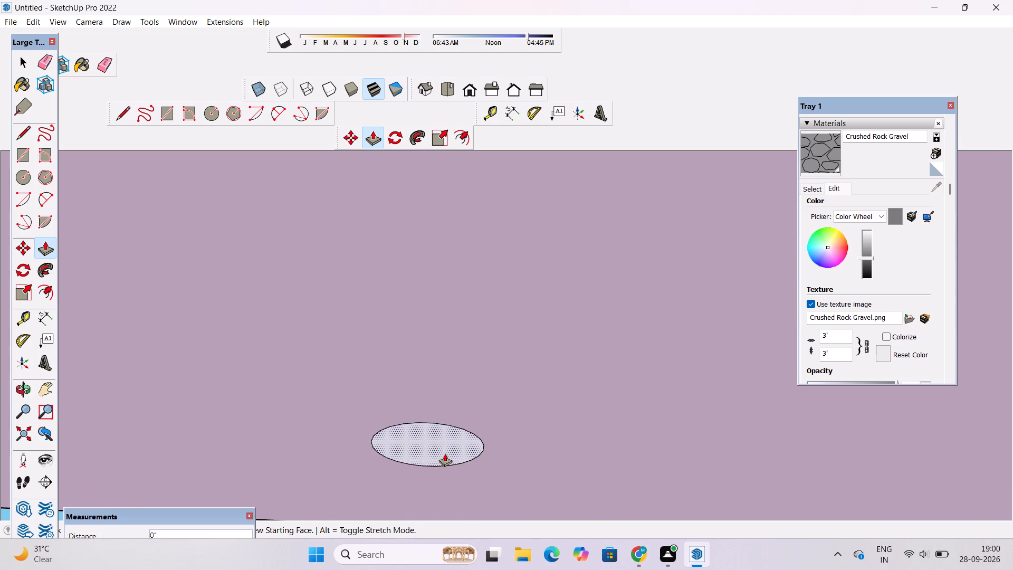
pyautogui.click(445, 451)
pyautogui.scroll(-12, 474, 367)
pyautogui.scroll(2, 285, 392)
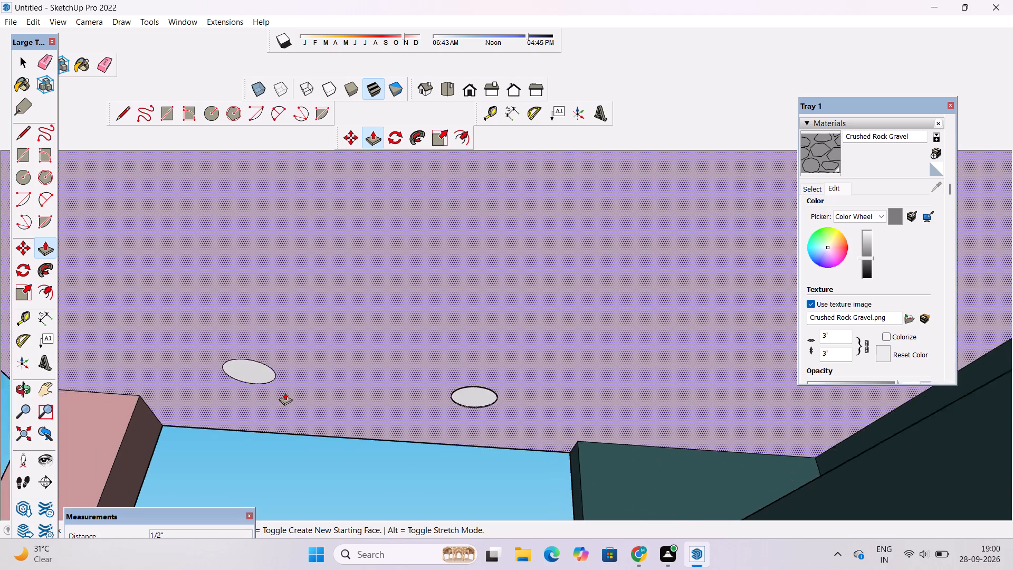
pyautogui.scroll(8, 285, 392)
pyautogui.click(253, 366)
pyautogui.click(252, 360)
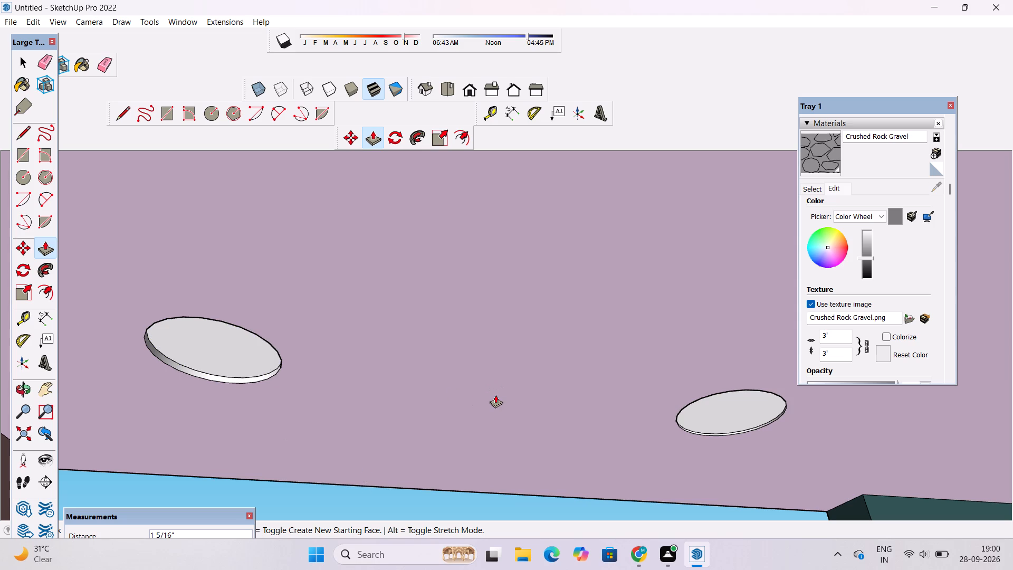
pyautogui.scroll(-4, 495, 392)
pyautogui.press('space')
# Examine the terrace ceiling recesses, columns, textured floor and parapet walls to check their finish.
pyautogui.write('o')
pyautogui.scroll(-6, 491, 424)
pyautogui.moveTo(526, 407); pyautogui.dragTo(528, 425)
pyautogui.scroll(-6, 528, 428)
pyautogui.keyDown('shift'); pyautogui.moveTo(525, 429); pyautogui.dragTo(529, 424); pyautogui.keyUp('shift')
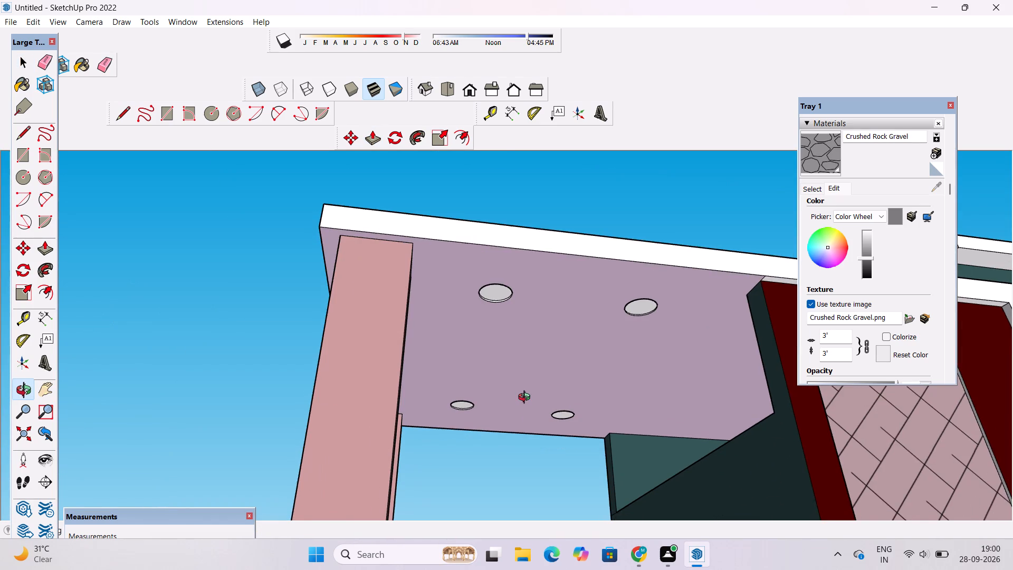
pyautogui.moveTo(525, 397); pyautogui.dragTo(523, 409)
pyautogui.scroll(-5, 523, 409)
pyautogui.moveTo(523, 405); pyautogui.dragTo(511, 454)
pyautogui.scroll(5, 505, 338)
pyautogui.keyDown('shift'); pyautogui.moveTo(511, 318); pyautogui.dragTo(502, 387); pyautogui.keyUp('shift')
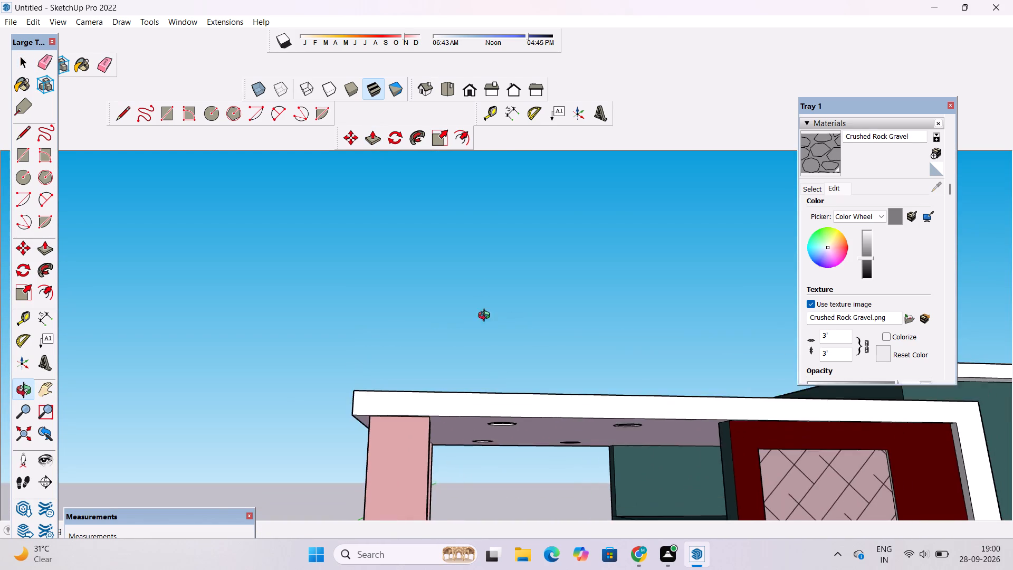
pyautogui.scroll(-8, 484, 289)
pyautogui.moveTo(483, 366); pyautogui.dragTo(499, 472)
pyautogui.moveTo(499, 472); pyautogui.dragTo(481, 340)
pyautogui.scroll(5, 473, 336)
pyautogui.moveTo(472, 335); pyautogui.dragTo(760, 448)
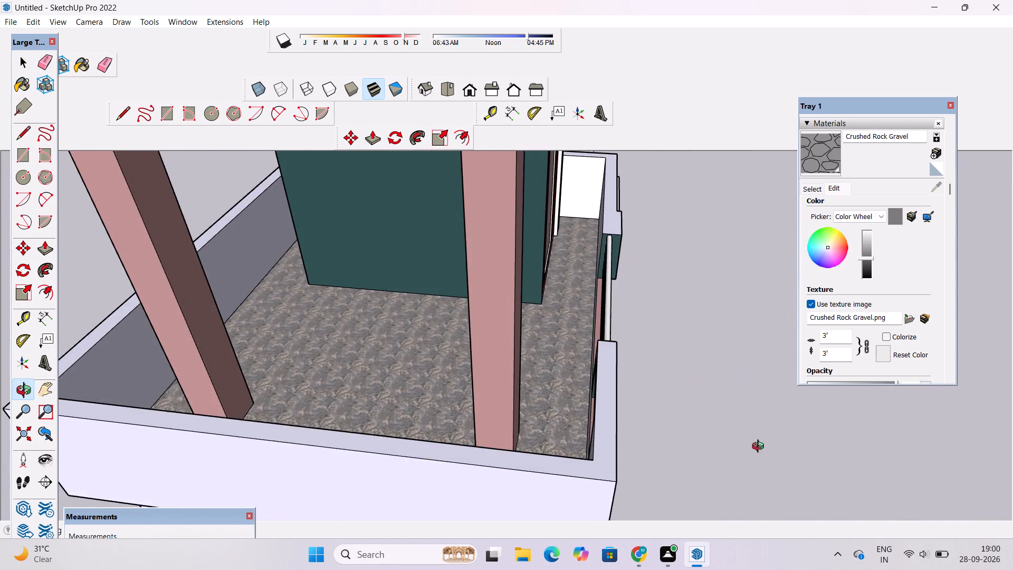
pyautogui.moveTo(760, 448); pyautogui.dragTo(707, 419)
pyautogui.scroll(4, 601, 172)
pyautogui.keyDown('shift'); pyautogui.moveTo(601, 217); pyautogui.dragTo(574, 285); pyautogui.keyUp('shift')
pyautogui.moveTo(569, 329); pyautogui.dragTo(638, 318)
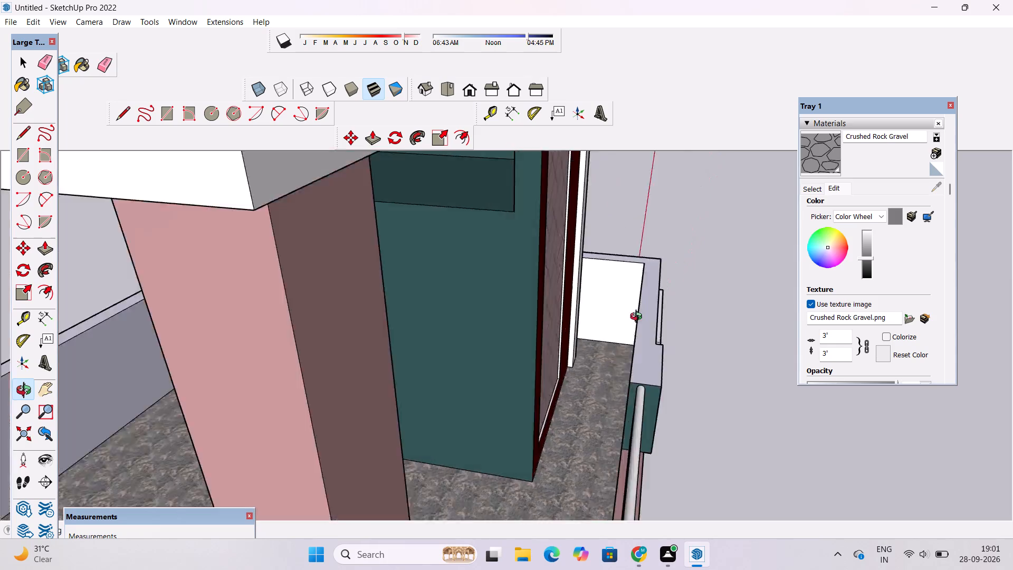
pyautogui.moveTo(638, 318); pyautogui.dragTo(641, 309)
pyautogui.moveTo(640, 309); pyautogui.dragTo(567, 322)
pyautogui.keyDown('shift'); pyautogui.moveTo(672, 297); pyautogui.dragTo(641, 292); pyautogui.keyUp('shift')
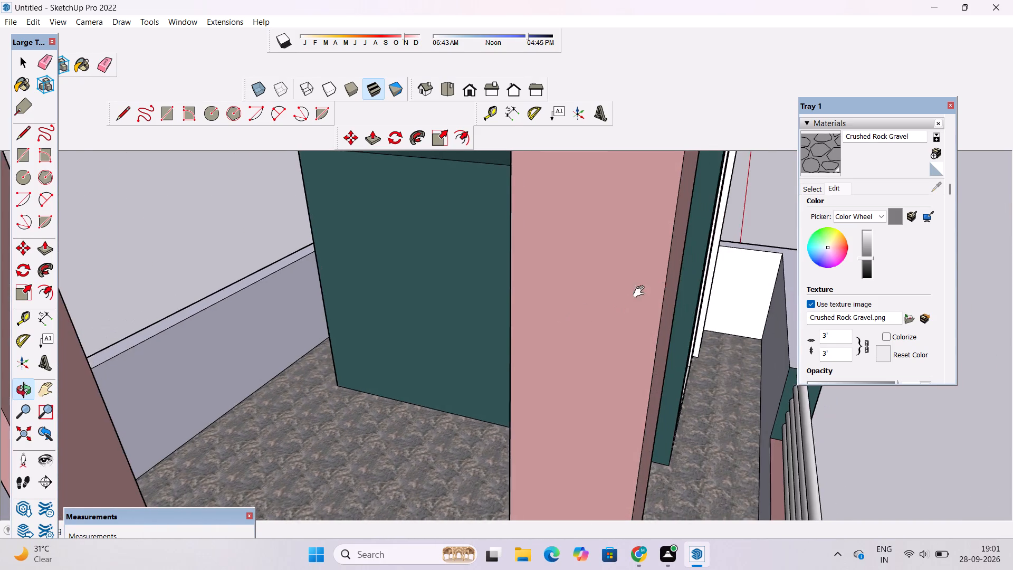
pyautogui.keyDown('shift'); pyautogui.moveTo(641, 292); pyautogui.dragTo(474, 293); pyautogui.keyUp('shift')
pyautogui.scroll(-6, 593, 290)
pyautogui.keyDown('shift'); pyautogui.moveTo(764, 296); pyautogui.dragTo(563, 334); pyautogui.keyUp('shift')
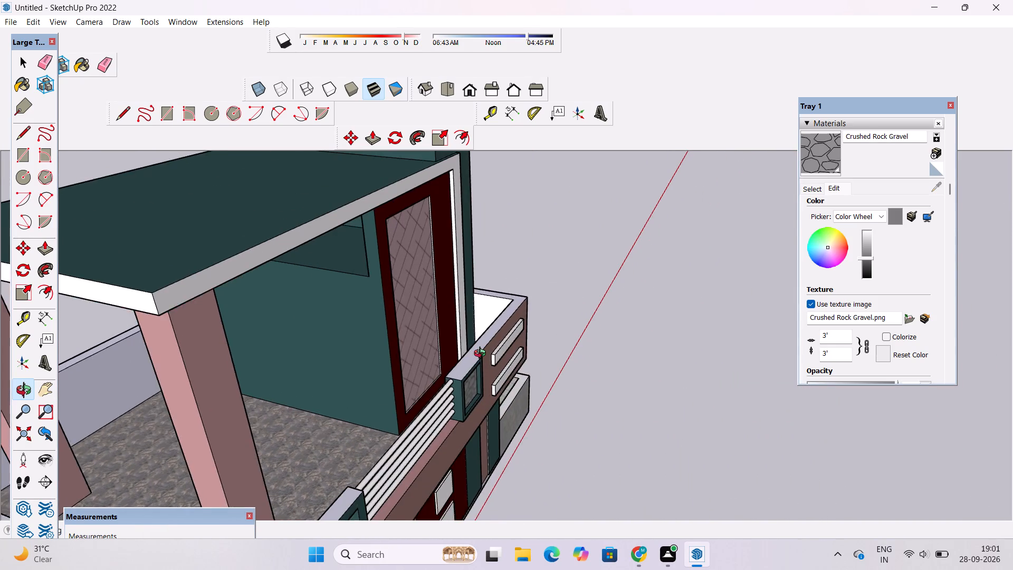
# Paint the inner face of the end parapet wall in the narrow front balcony with 0116_Lavender from Colors-Named.
pyautogui.scroll(4, 482, 355)
pyautogui.moveTo(489, 355); pyautogui.dragTo(564, 330)
pyautogui.scroll(4, 496, 316)
pyautogui.keyDown('shift'); pyautogui.click(496, 316); pyautogui.keyUp('shift')
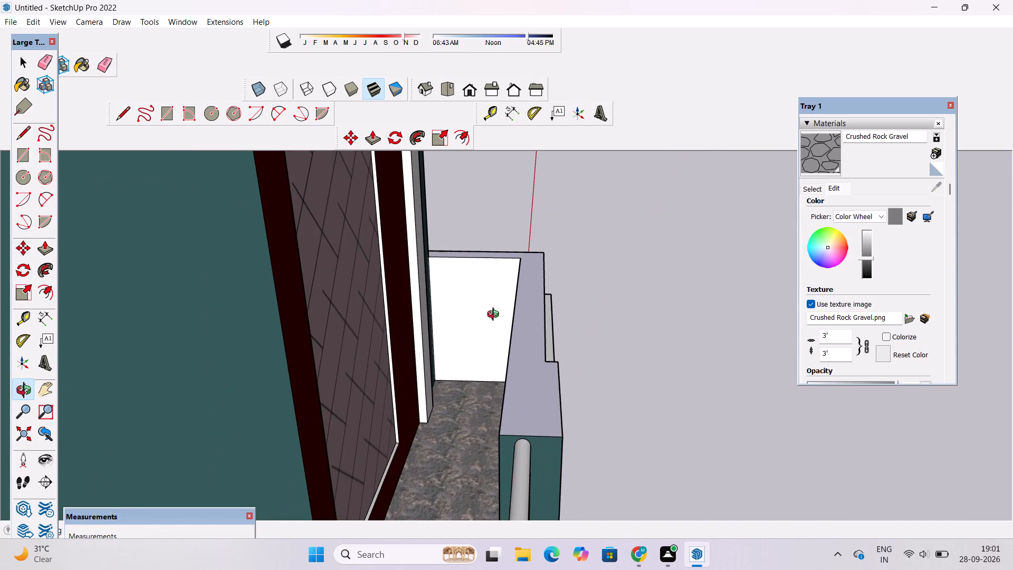
pyautogui.scroll(-1, 495, 316)
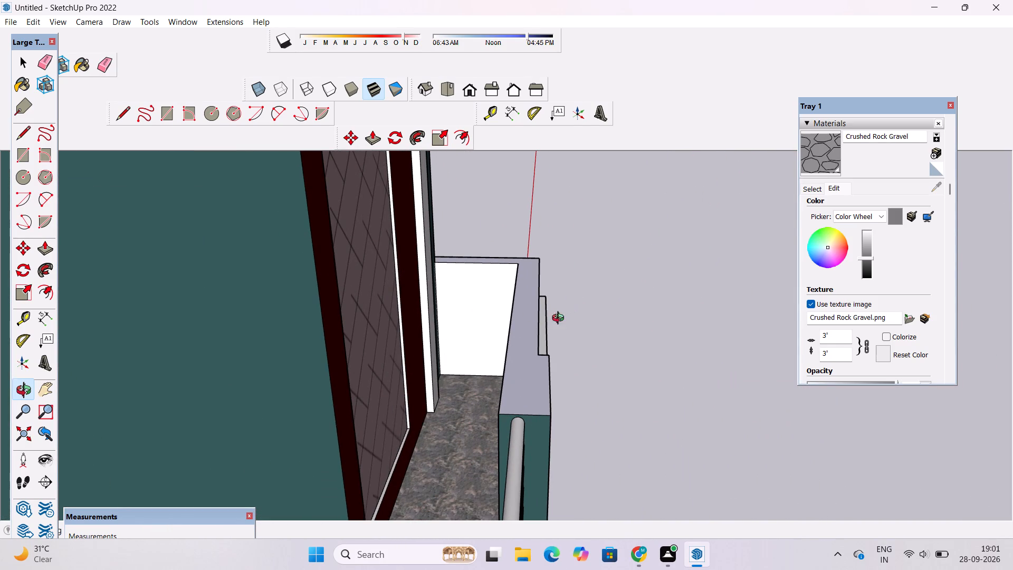
pyautogui.scroll(-4, 506, 324)
pyautogui.scroll(3, 505, 324)
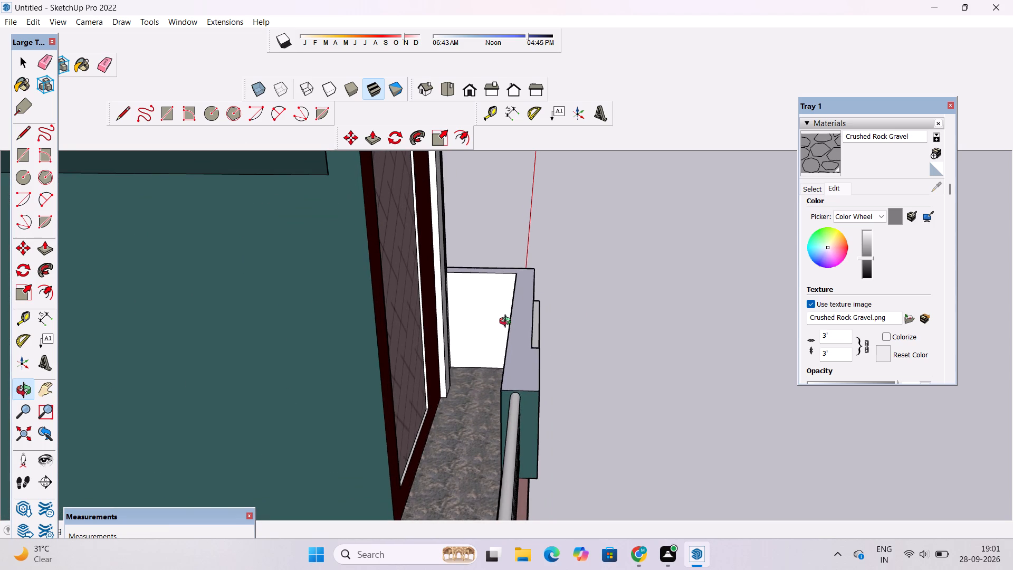
pyautogui.scroll(-2, 508, 321)
pyautogui.scroll(1, 508, 321)
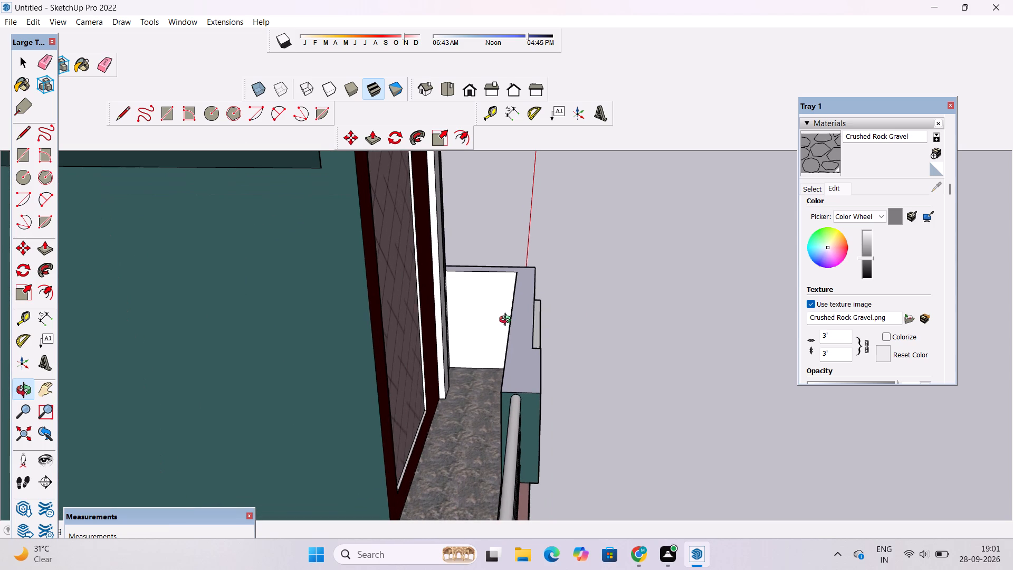
pyautogui.scroll(3, 489, 296)
pyautogui.moveTo(482, 308); pyautogui.dragTo(499, 294)
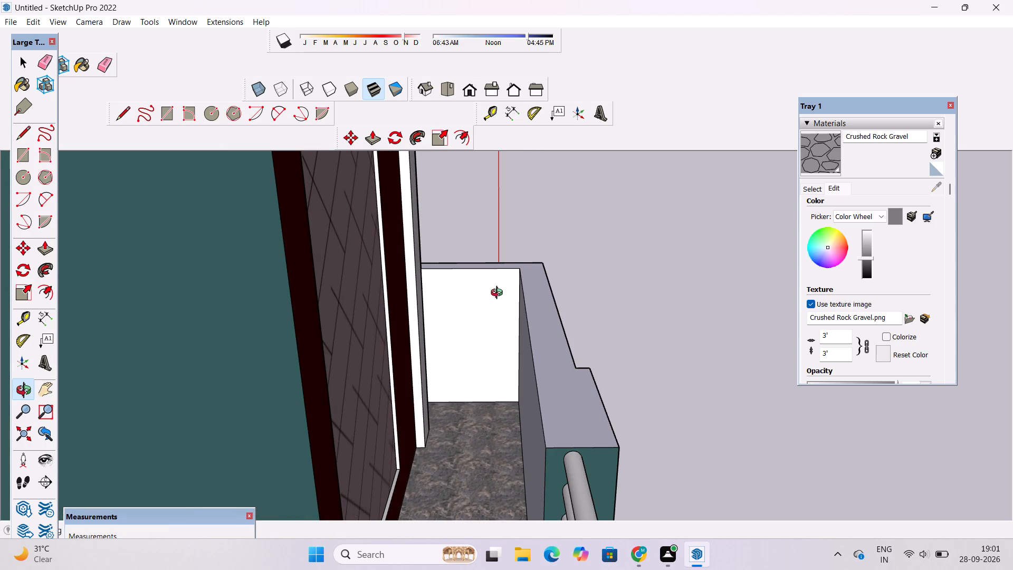
pyautogui.click(817, 189)
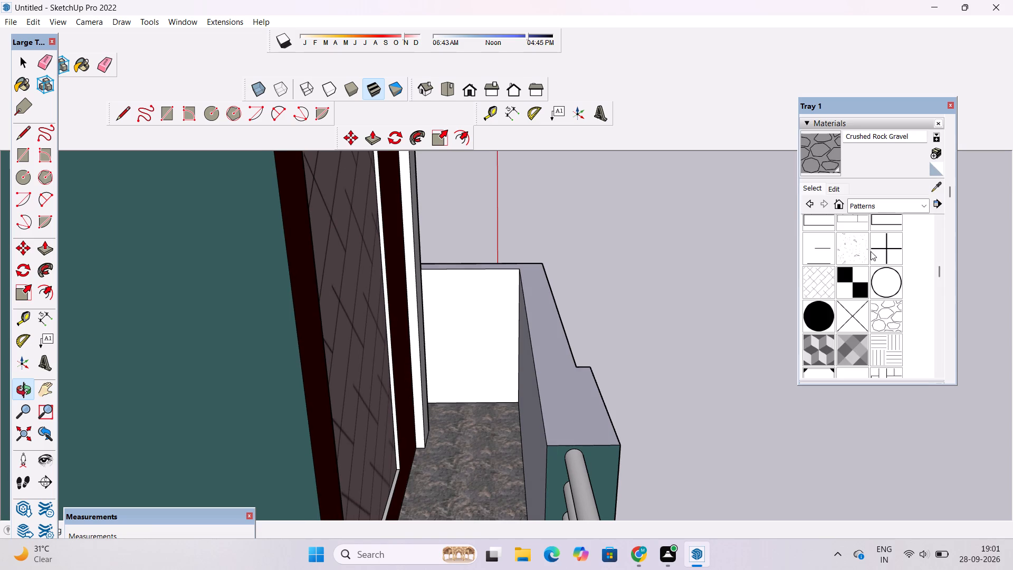
pyautogui.click(884, 211)
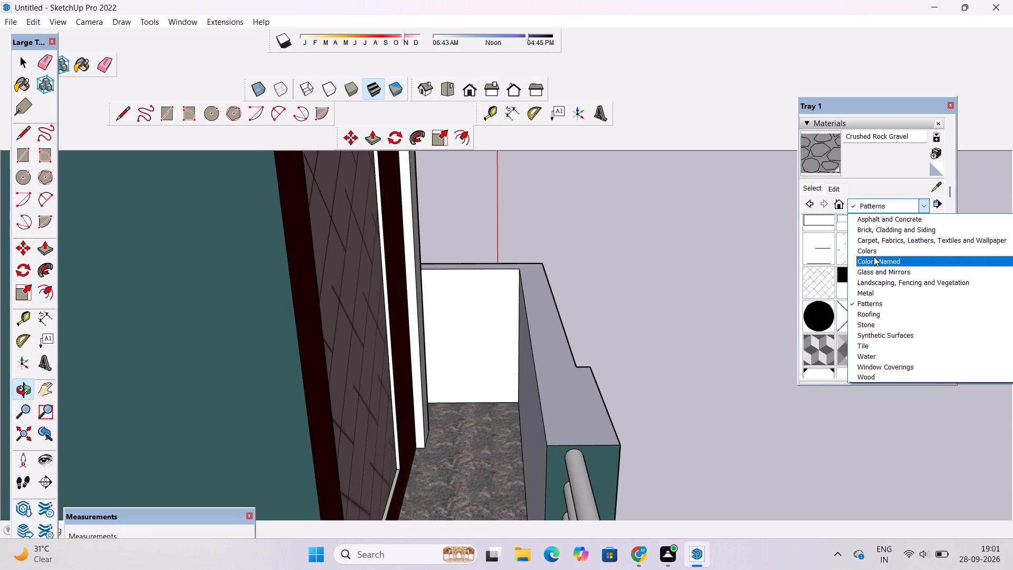
pyautogui.scroll(-3, 871, 264)
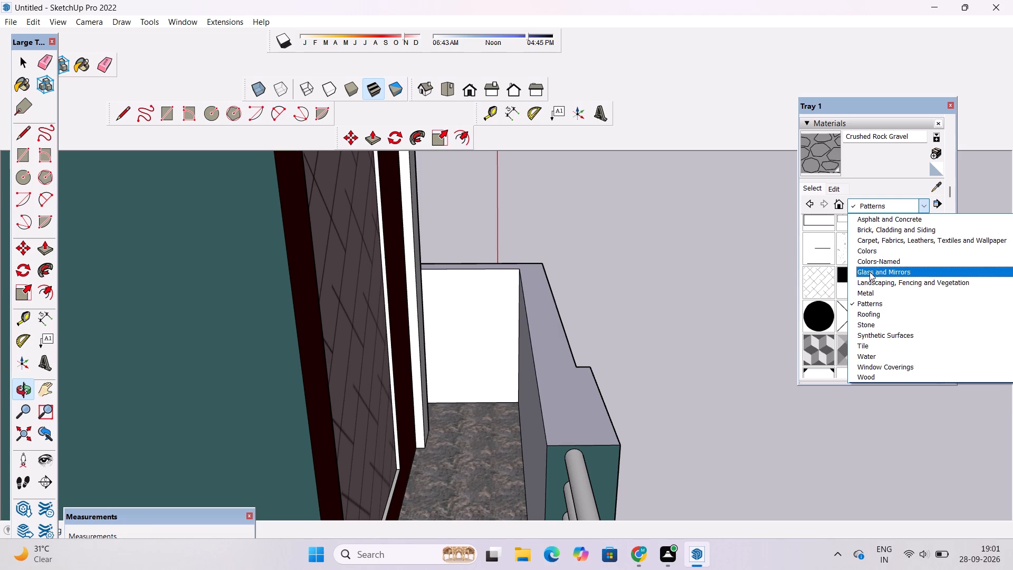
pyautogui.scroll(-2, 869, 272)
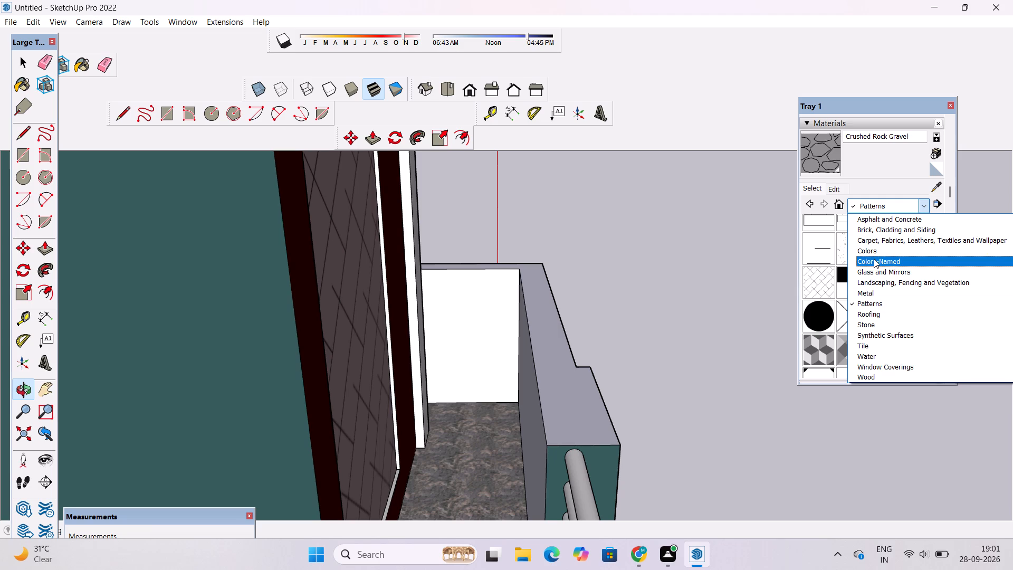
pyautogui.click(874, 259)
pyautogui.scroll(-7, 869, 275)
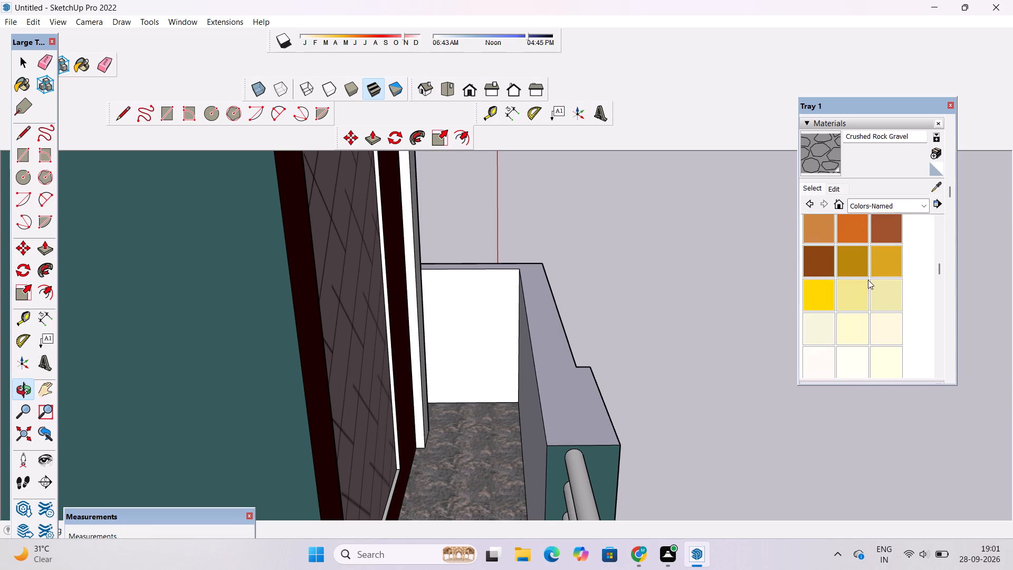
pyautogui.scroll(-13, 867, 281)
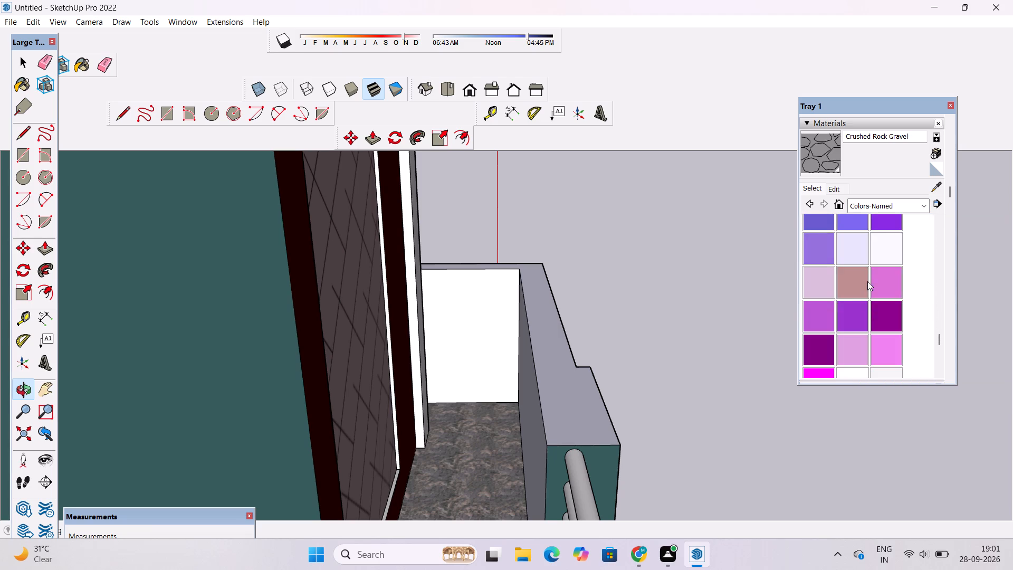
pyautogui.click(850, 245)
pyautogui.click(470, 299)
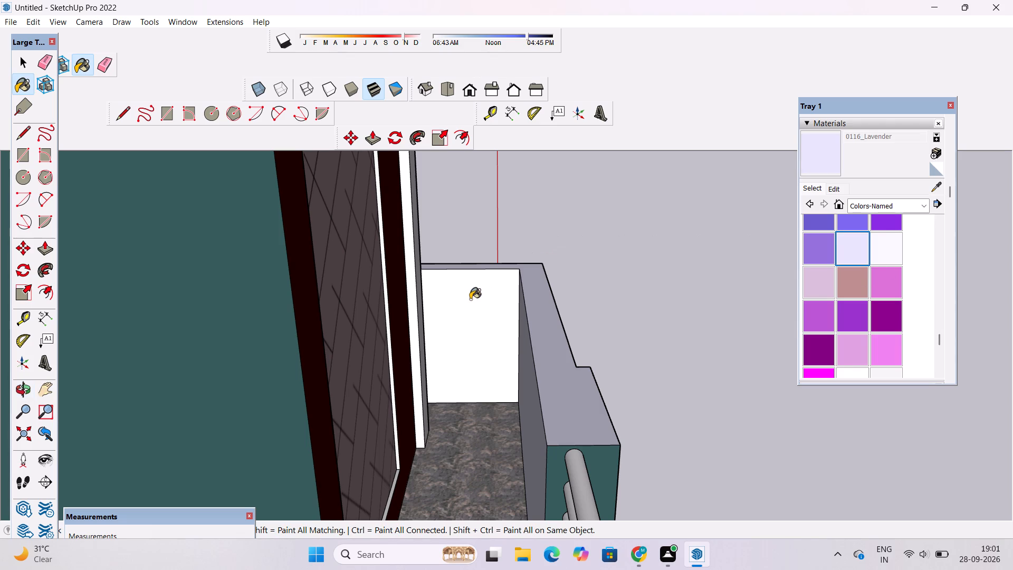
# Examine the balcony front and the whole front elevation to check the applied materials.
pyautogui.press('o')
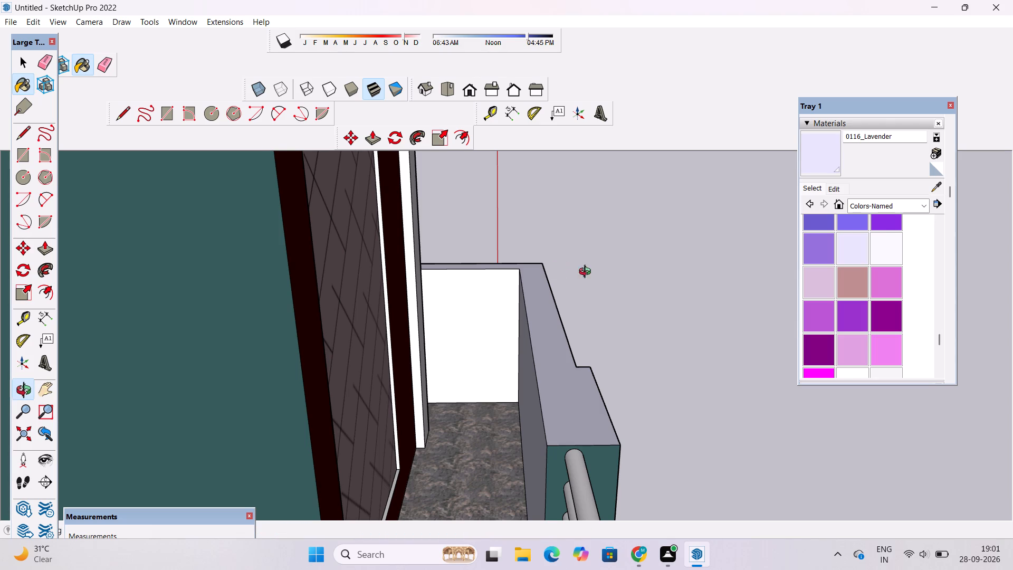
pyautogui.moveTo(649, 284); pyautogui.dragTo(450, 353)
pyautogui.moveTo(672, 294); pyautogui.dragTo(534, 264)
pyautogui.scroll(-6, 510, 260)
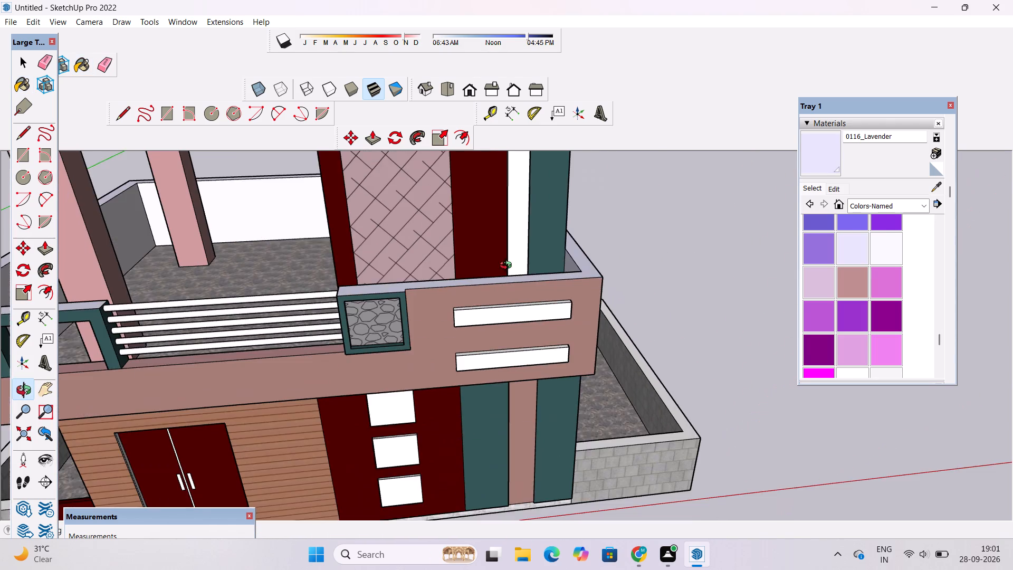
pyautogui.moveTo(544, 347); pyautogui.dragTo(551, 301)
pyautogui.keyDown('shift'); pyautogui.moveTo(552, 301); pyautogui.dragTo(576, 303); pyautogui.keyUp('shift')
pyautogui.moveTo(606, 332); pyautogui.dragTo(600, 323)
pyautogui.keyDown('shift'); pyautogui.moveTo(598, 320); pyautogui.dragTo(620, 339); pyautogui.keyUp('shift')
pyautogui.moveTo(620, 349); pyautogui.dragTo(607, 337)
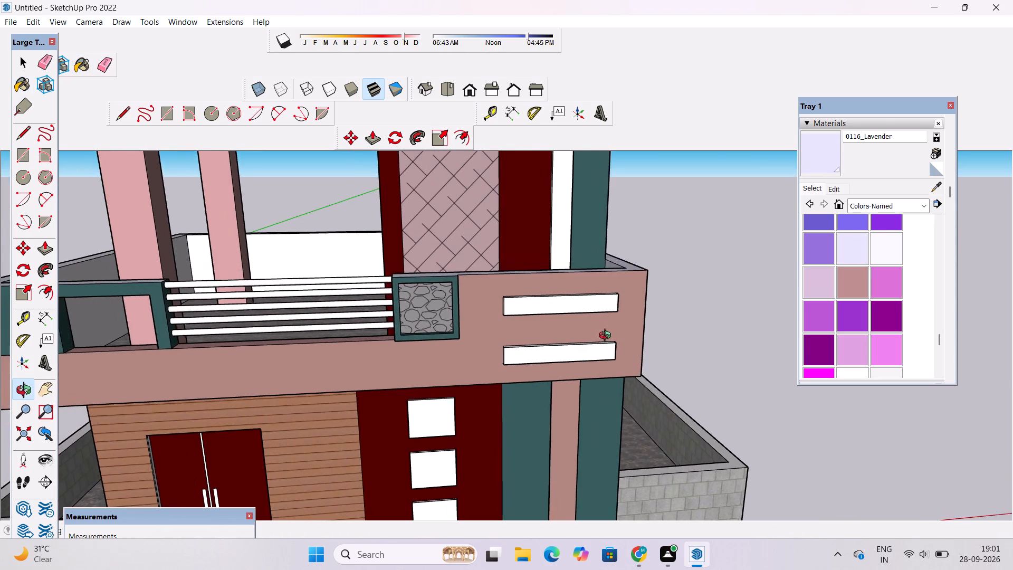
pyautogui.moveTo(607, 337); pyautogui.dragTo(604, 332)
pyautogui.scroll(-4, 585, 310)
pyautogui.keyDown('shift'); pyautogui.moveTo(585, 310); pyautogui.dragTo(594, 327); pyautogui.keyUp('shift')
pyautogui.scroll(-6, 594, 319)
pyautogui.moveTo(604, 356); pyautogui.dragTo(578, 301)
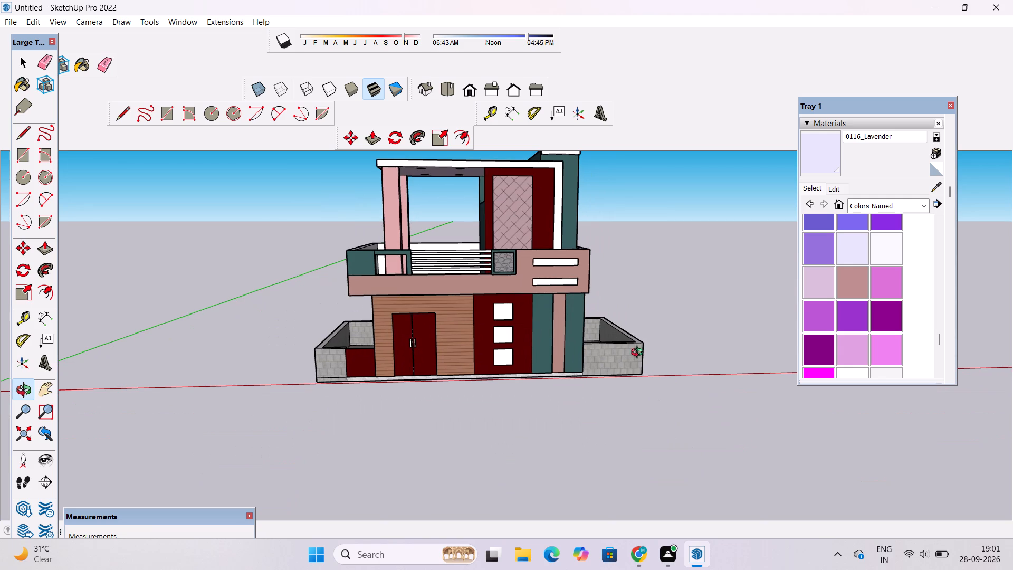
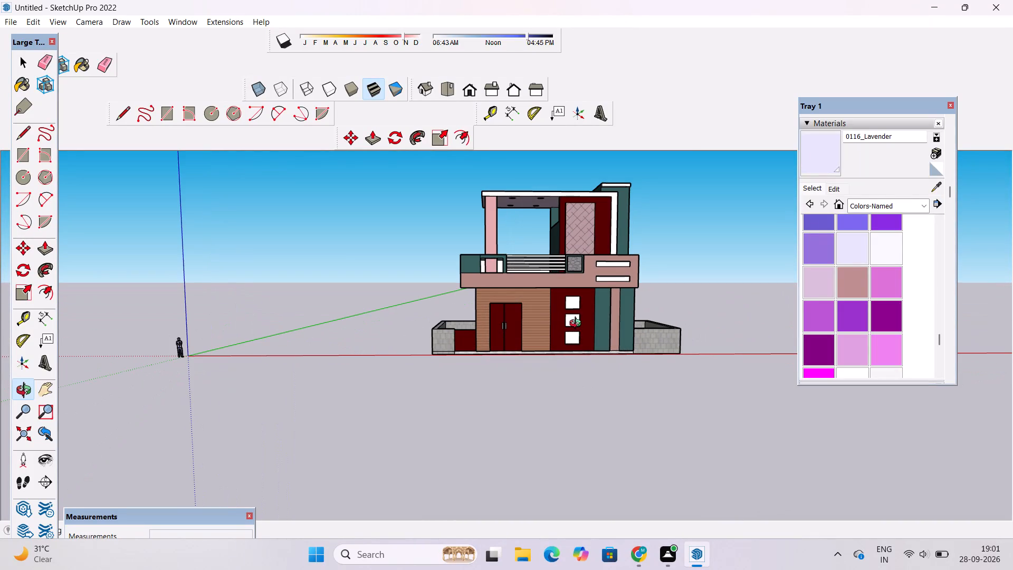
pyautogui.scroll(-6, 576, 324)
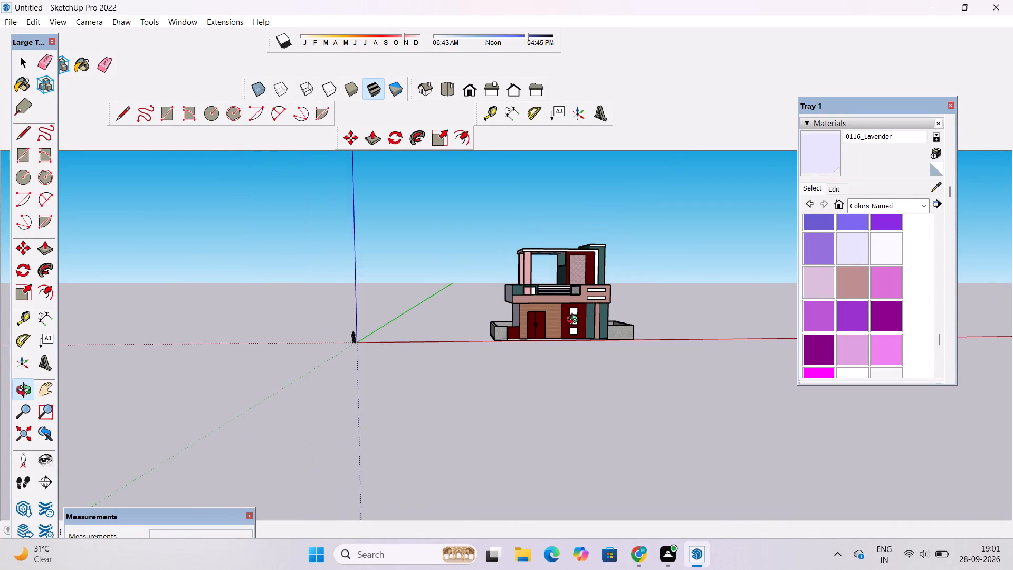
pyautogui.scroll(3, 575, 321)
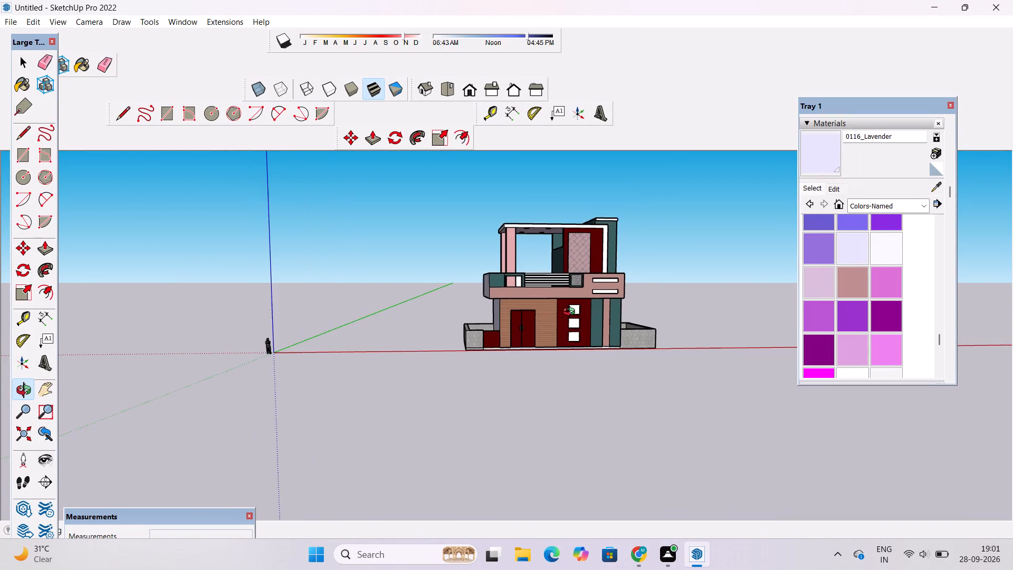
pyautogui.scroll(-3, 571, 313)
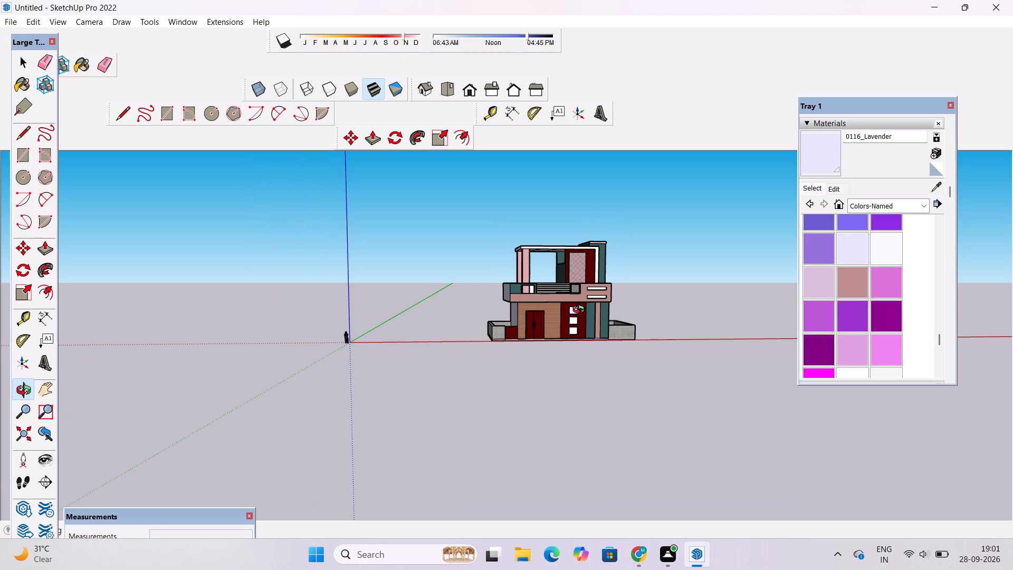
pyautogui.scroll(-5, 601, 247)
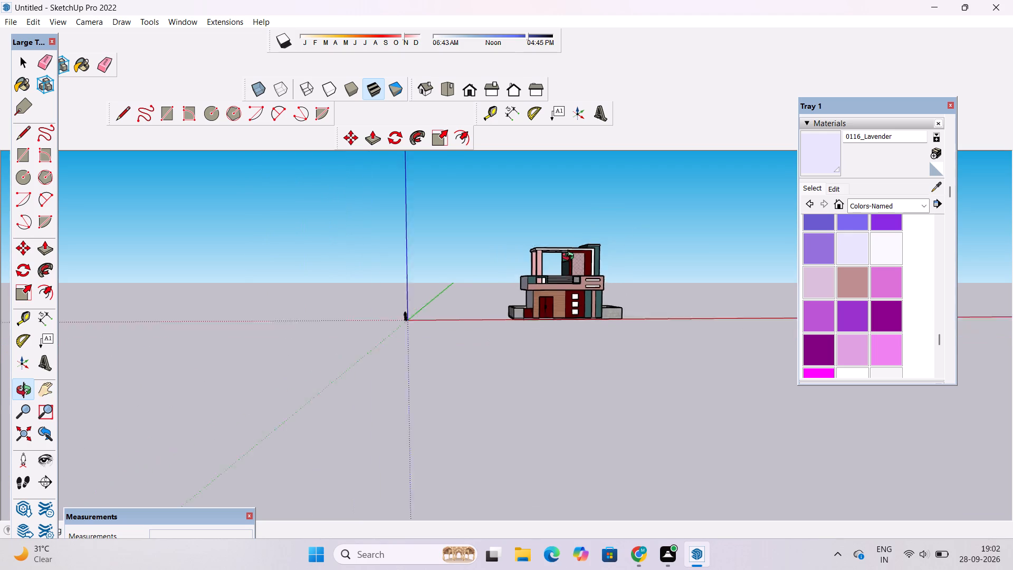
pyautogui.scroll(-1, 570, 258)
# Examine the house from the front corner beside the roof tower, checking the balcony, terrace columns, patterned panel and side wall finishes.
pyautogui.scroll(12, 566, 270)
pyautogui.moveTo(767, 238); pyautogui.dragTo(639, 253)
pyautogui.scroll(4, 603, 246)
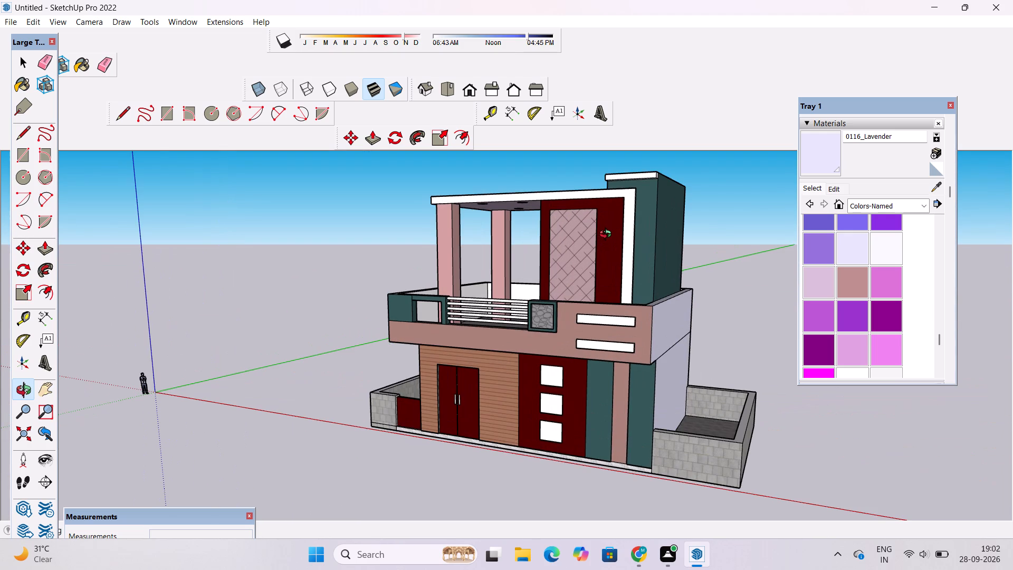
pyautogui.scroll(-3, 613, 230)
pyautogui.scroll(2, 616, 225)
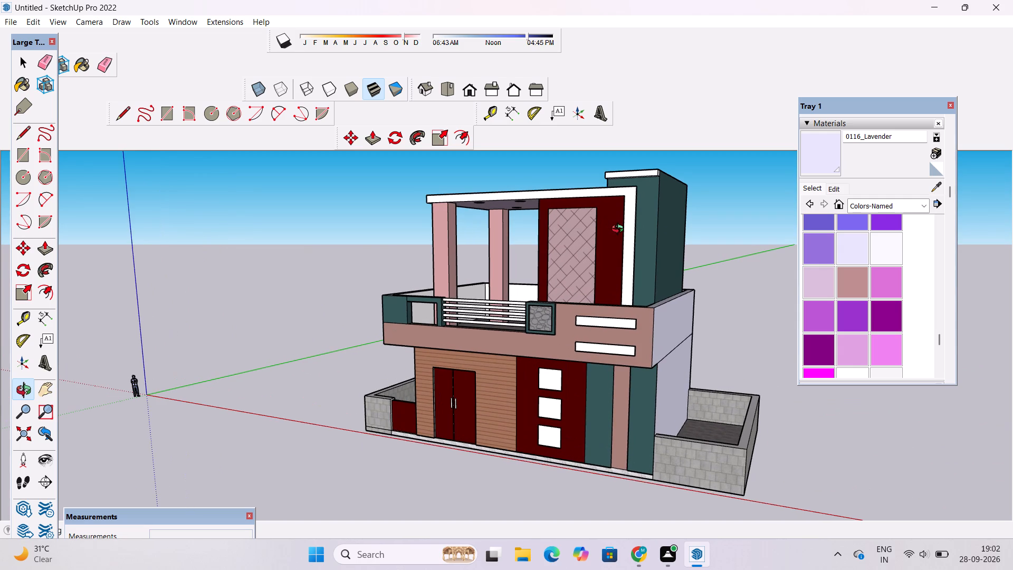
pyautogui.scroll(-4, 620, 230)
pyautogui.scroll(5, 620, 230)
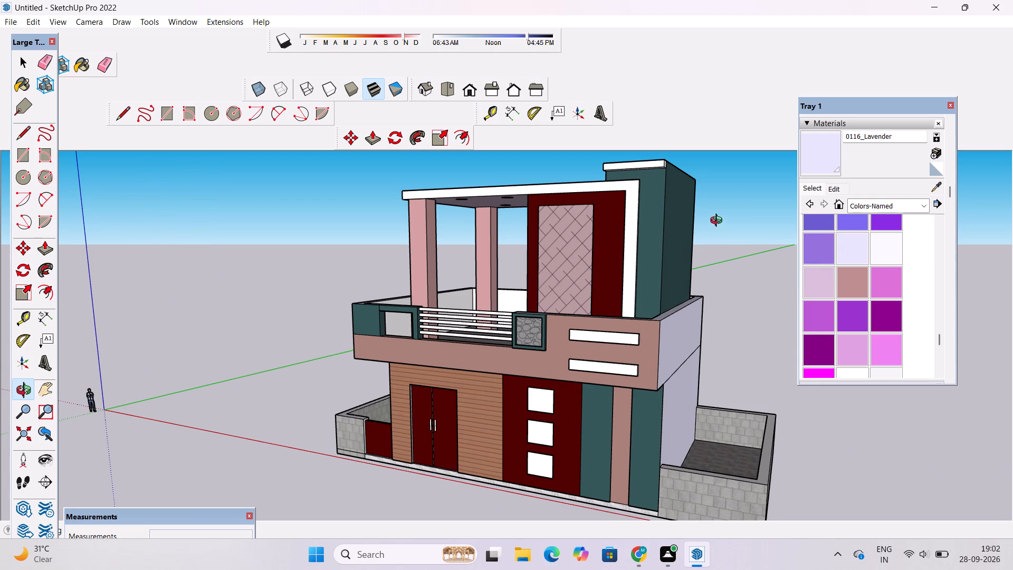
pyautogui.scroll(3, 744, 212)
pyautogui.moveTo(532, 317); pyautogui.dragTo(589, 318)
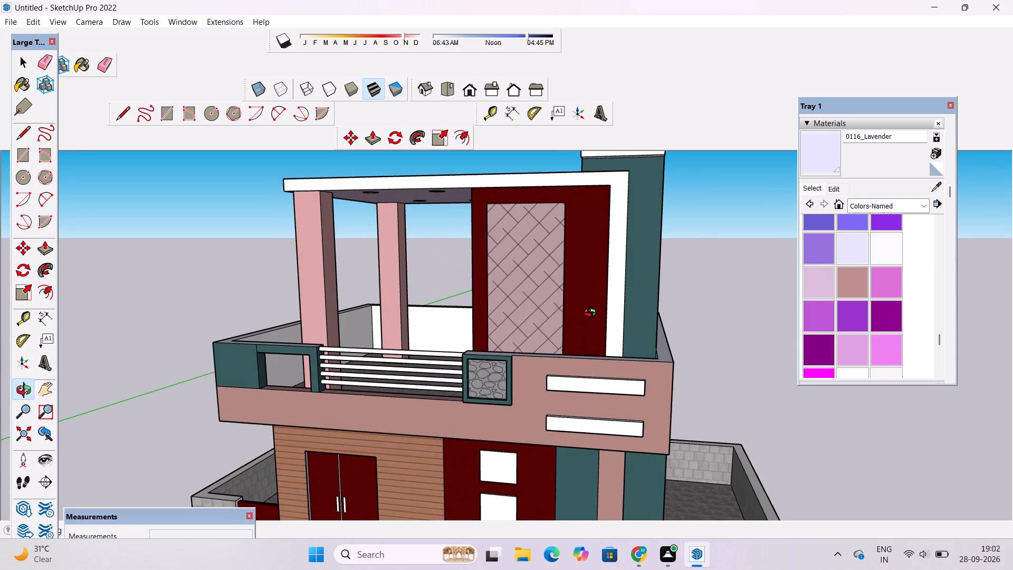
pyautogui.scroll(-4, 594, 301)
pyautogui.scroll(1, 594, 300)
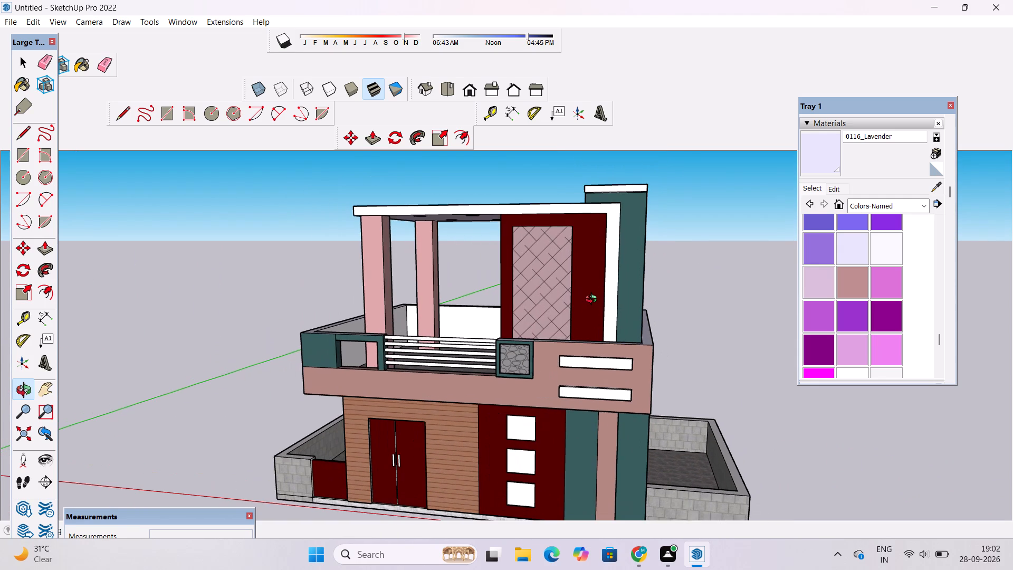
pyautogui.scroll(2, 594, 300)
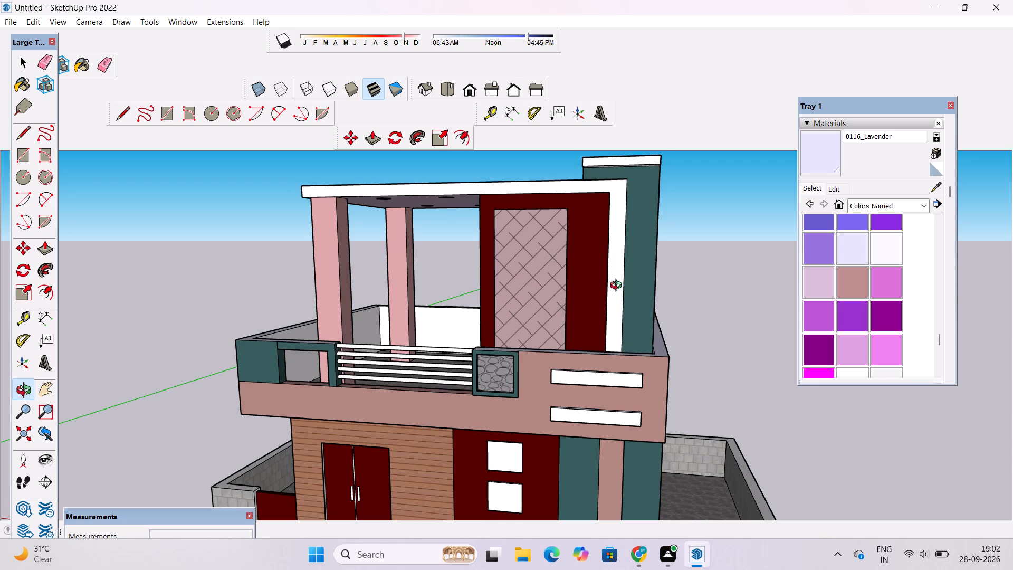
pyautogui.scroll(-1, 620, 287)
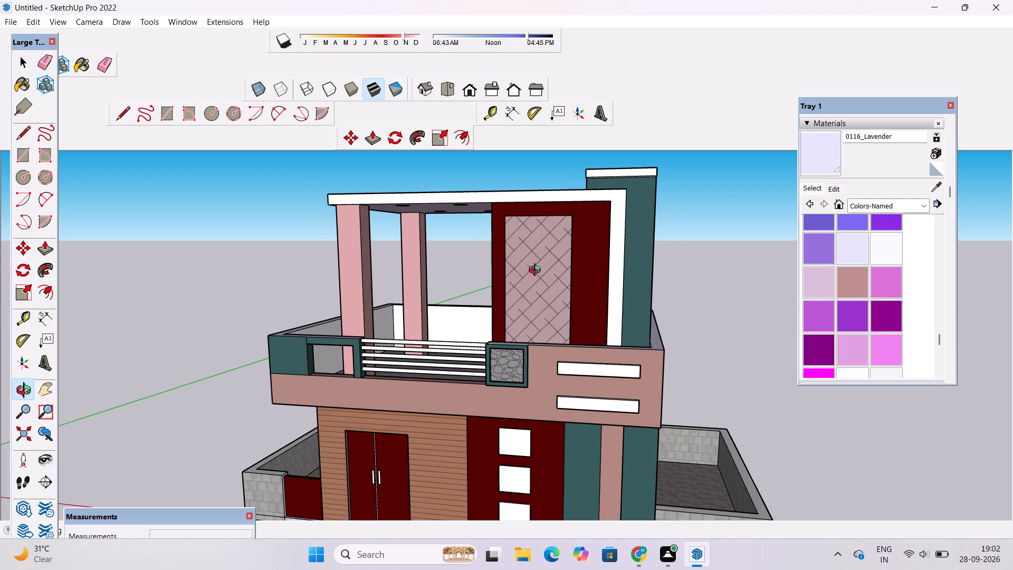
pyautogui.scroll(-5, 567, 268)
pyautogui.scroll(11, 567, 273)
# Examine the opposite front corner from a low angle, checking the lavender side walls, balcony railing and terrace ceiling recesses.
pyautogui.moveTo(390, 326); pyautogui.dragTo(638, 263)
pyautogui.scroll(-7, 638, 263)
pyautogui.moveTo(656, 281); pyautogui.dragTo(635, 297)
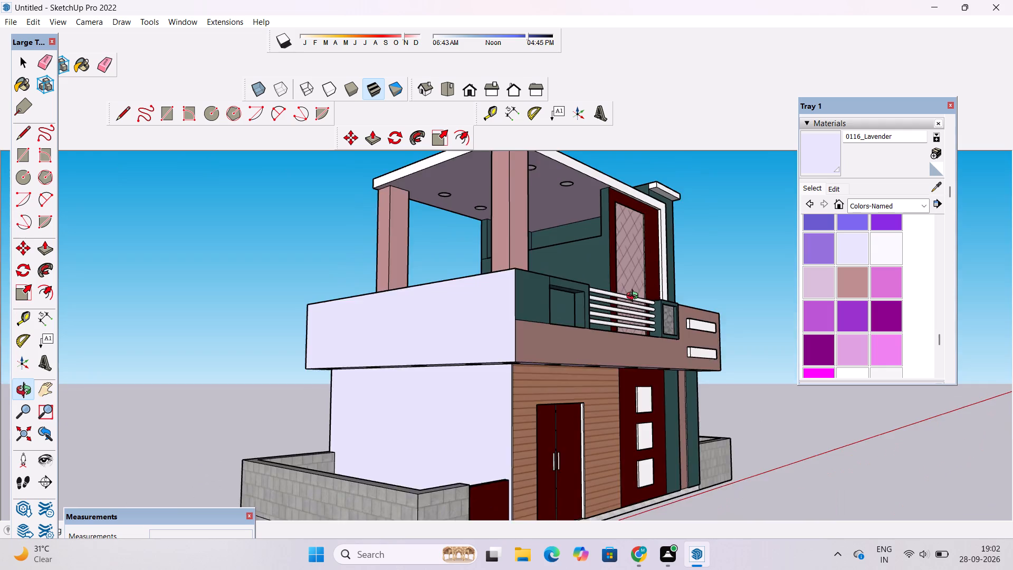
pyautogui.moveTo(635, 297); pyautogui.dragTo(587, 306)
pyautogui.scroll(3, 586, 306)
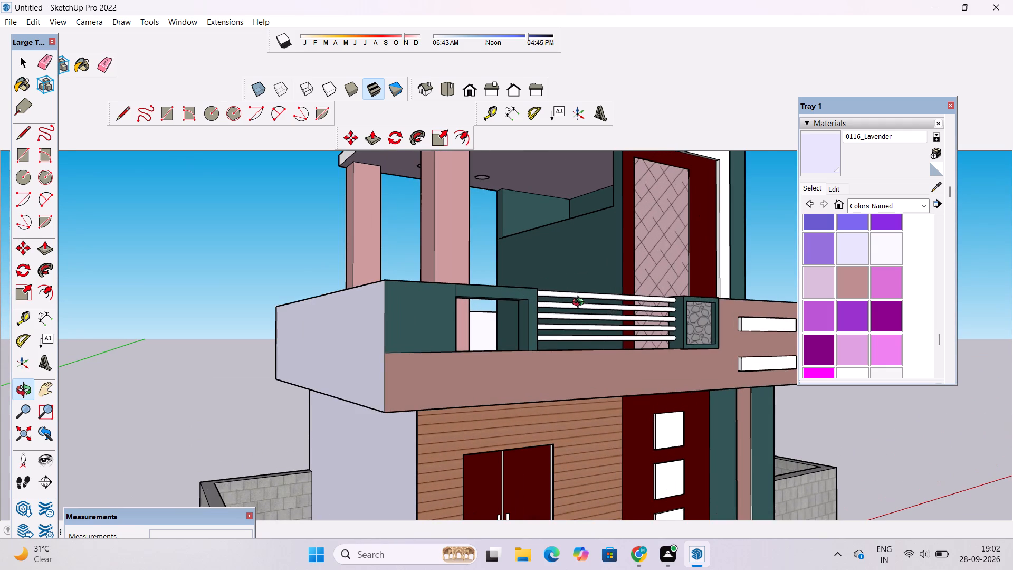
pyautogui.scroll(-4, 576, 294)
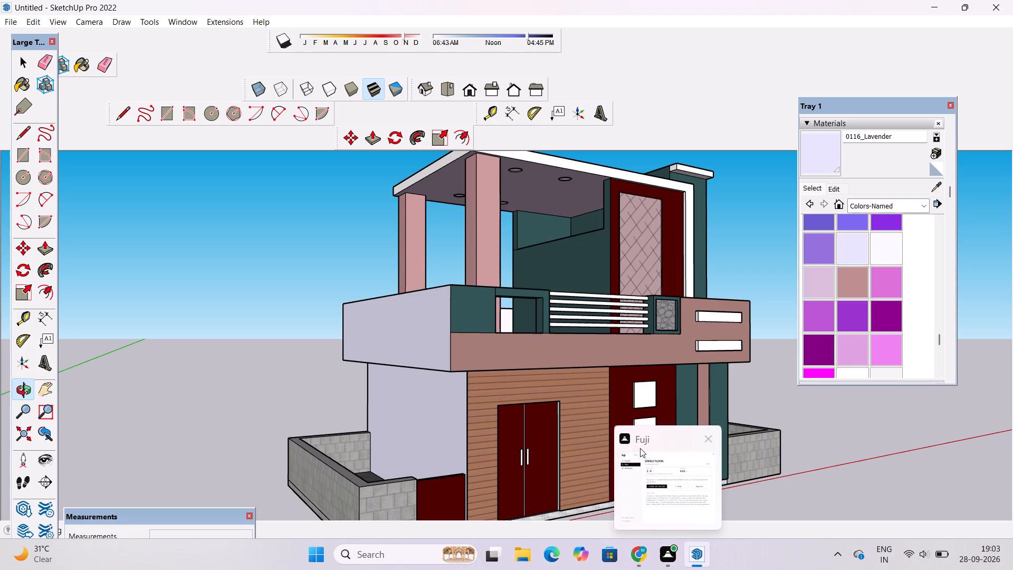
pyautogui.keyDown('shift'); pyautogui.moveTo(517, 351); pyautogui.dragTo(318, 348); pyautogui.keyUp('shift')
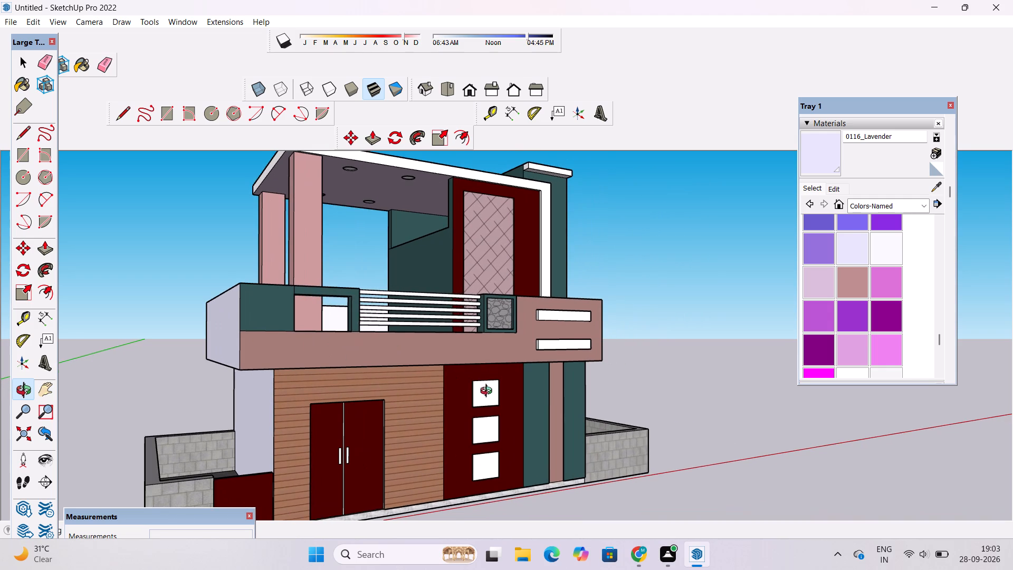
pyautogui.keyDown('shift'); pyautogui.moveTo(498, 415); pyautogui.dragTo(384, 320); pyautogui.keyUp('shift')
pyautogui.moveTo(394, 351); pyautogui.dragTo(299, 421)
# Examine the house from above and from the tower side, checking the roof, terrace floor, side walls and boundary walls.
pyautogui.scroll(-4, 352, 358)
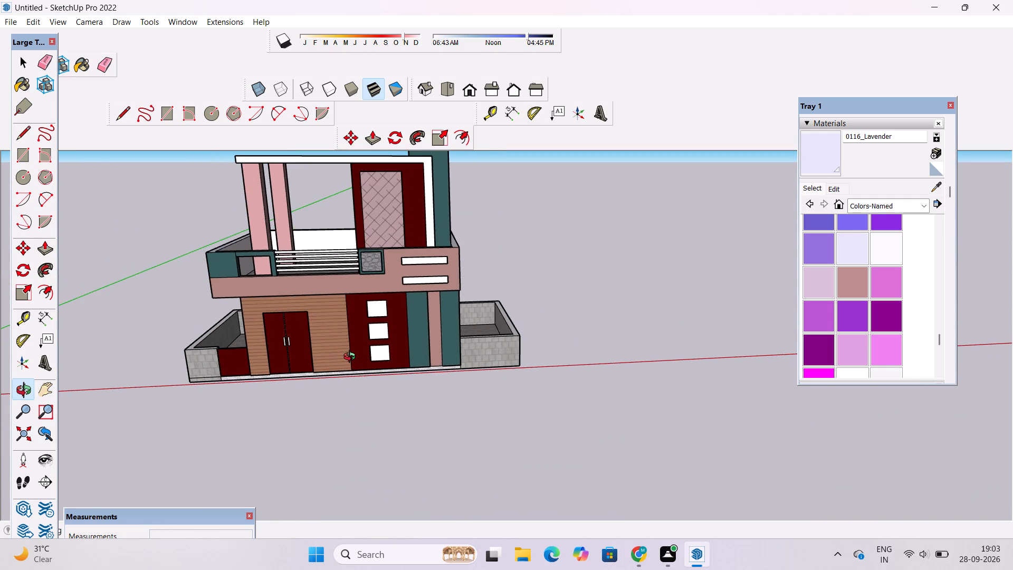
pyautogui.scroll(-6, 352, 358)
pyautogui.scroll(11, 361, 277)
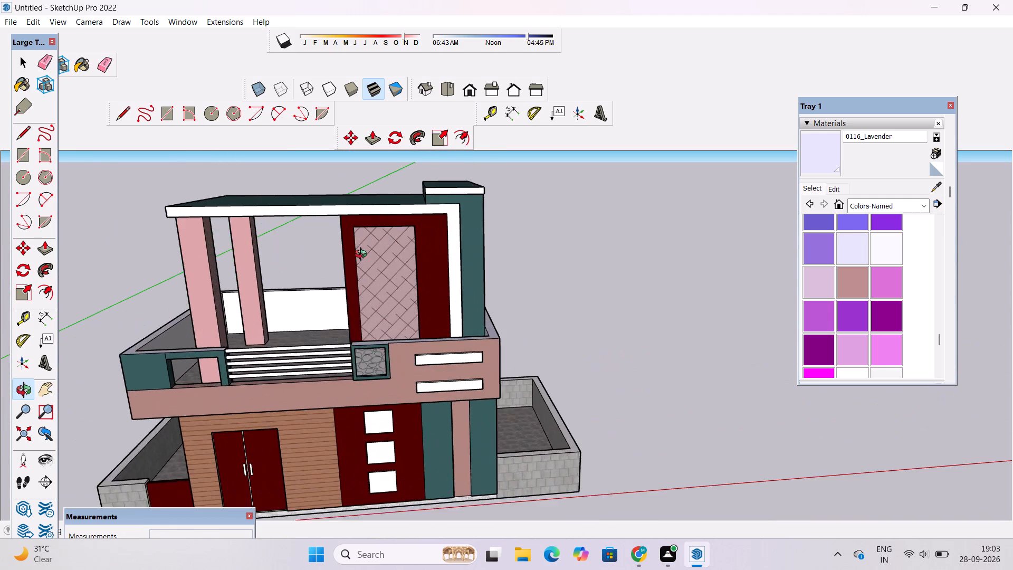
pyautogui.scroll(6, 363, 255)
pyautogui.scroll(-7, 356, 277)
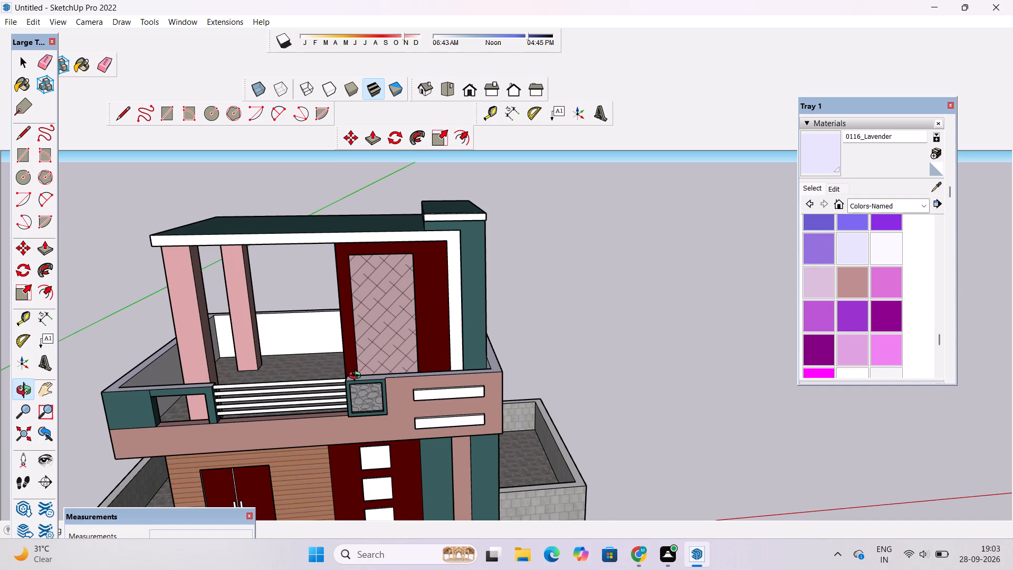
pyautogui.scroll(-7, 351, 364)
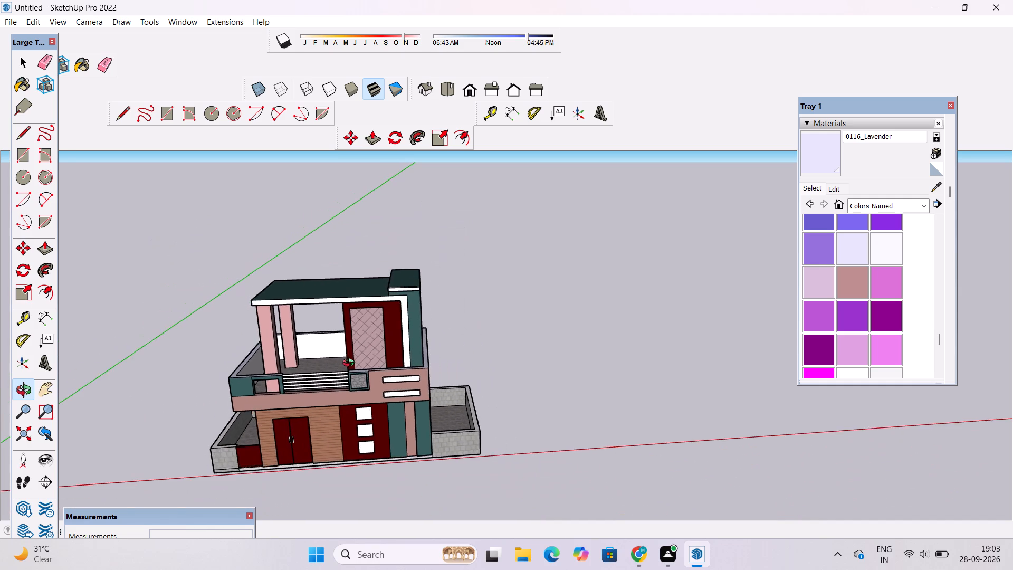
pyautogui.scroll(7, 284, 209)
pyautogui.moveTo(323, 265); pyautogui.dragTo(166, 207)
pyautogui.scroll(-6, 165, 215)
pyautogui.moveTo(221, 349); pyautogui.dragTo(128, 382)
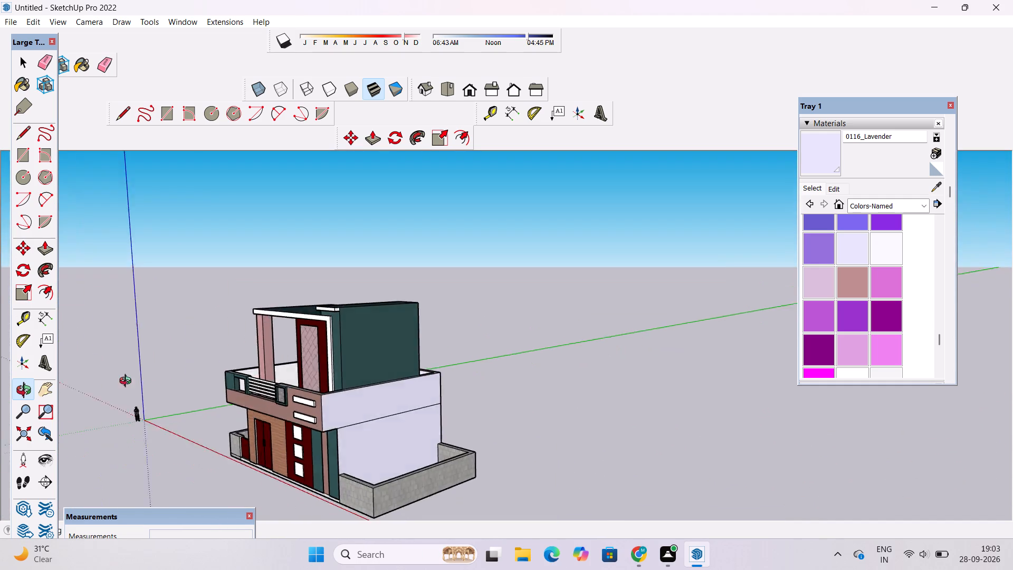
pyautogui.moveTo(128, 382); pyautogui.dragTo(82, 420)
pyautogui.scroll(-7, 137, 300)
pyautogui.moveTo(169, 327); pyautogui.dragTo(360, 364)
pyautogui.scroll(-4, 292, 310)
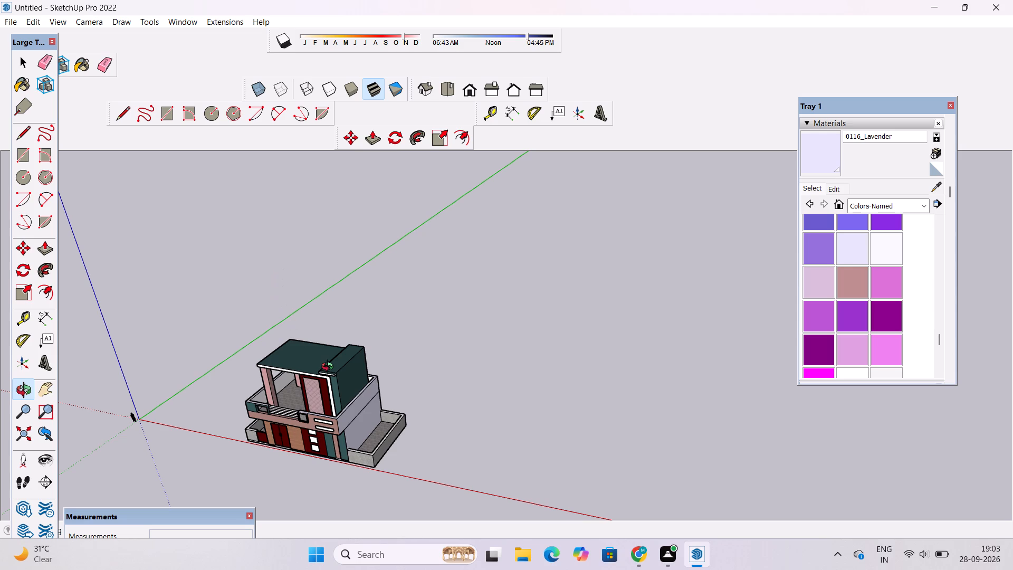
pyautogui.scroll(1, 324, 376)
# Switch to the standard Front view of the house.
pyautogui.click(473, 90)
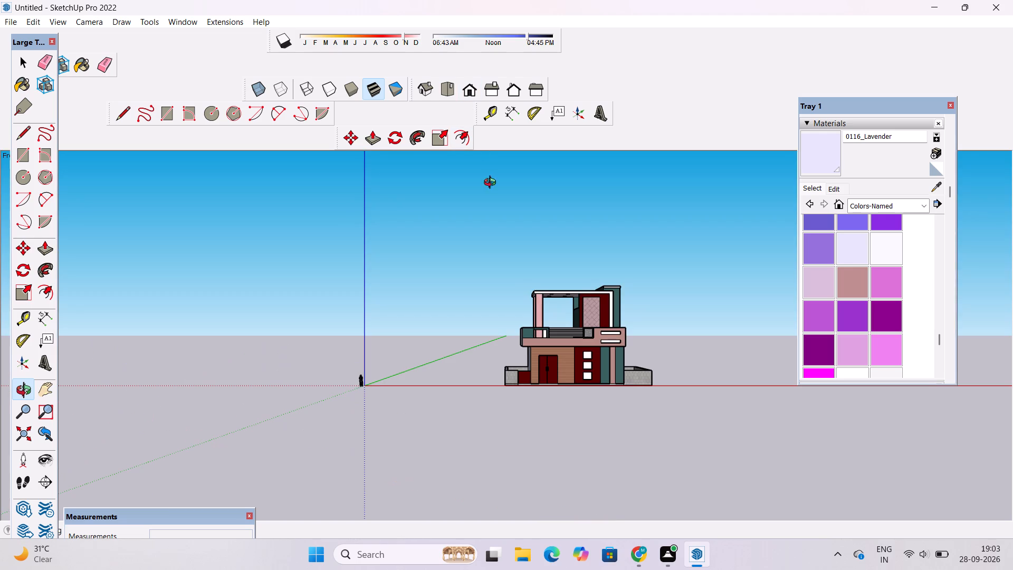
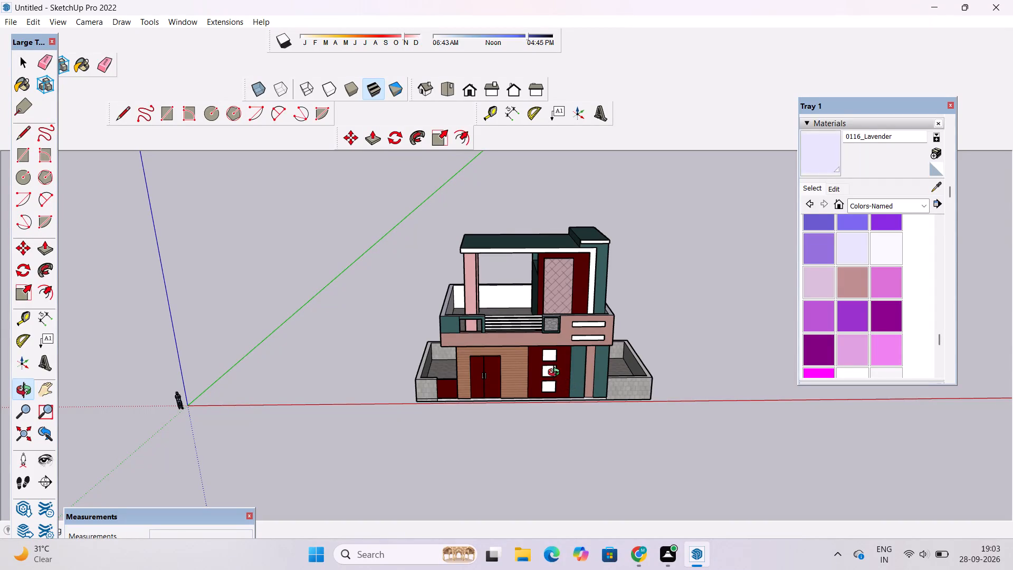
# Close the tray holding the materials to clear the space beside the house's front view.
pyautogui.keyDown('shift'); pyautogui.moveTo(548, 367); pyautogui.dragTo(414, 363); pyautogui.keyUp('shift')
pyautogui.scroll(4, 401, 384)
pyautogui.moveTo(401, 386); pyautogui.dragTo(413, 303)
pyautogui.keyDown('shift'); pyautogui.moveTo(414, 346); pyautogui.dragTo(415, 297); pyautogui.keyUp('shift')
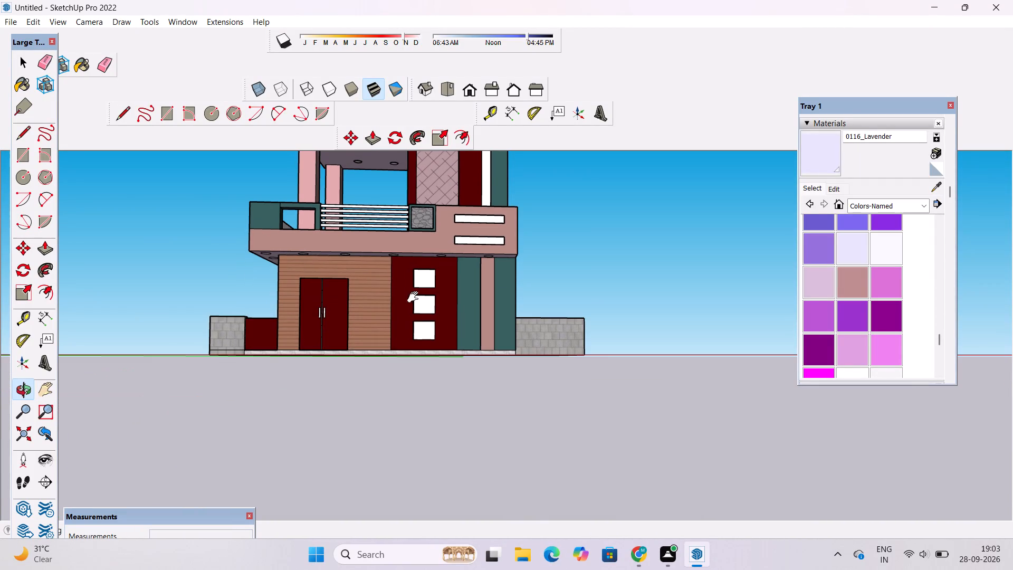
pyautogui.click(951, 104)
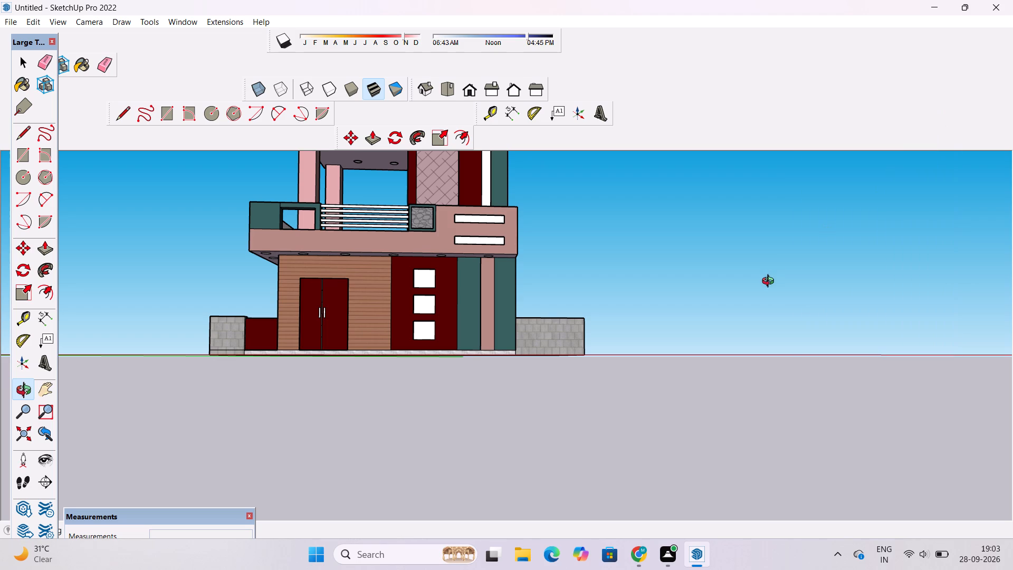
# Save the house model in the Downloads folder as a SketchUp file named "single floor".
pyautogui.hotkey('ctrl', 's')
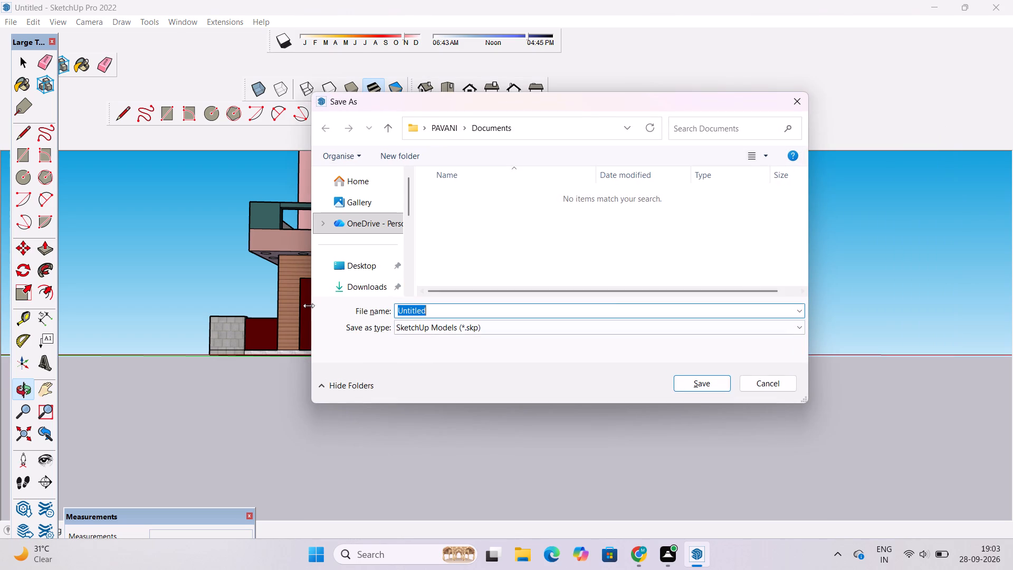
pyautogui.click(378, 290)
pyautogui.click(432, 311)
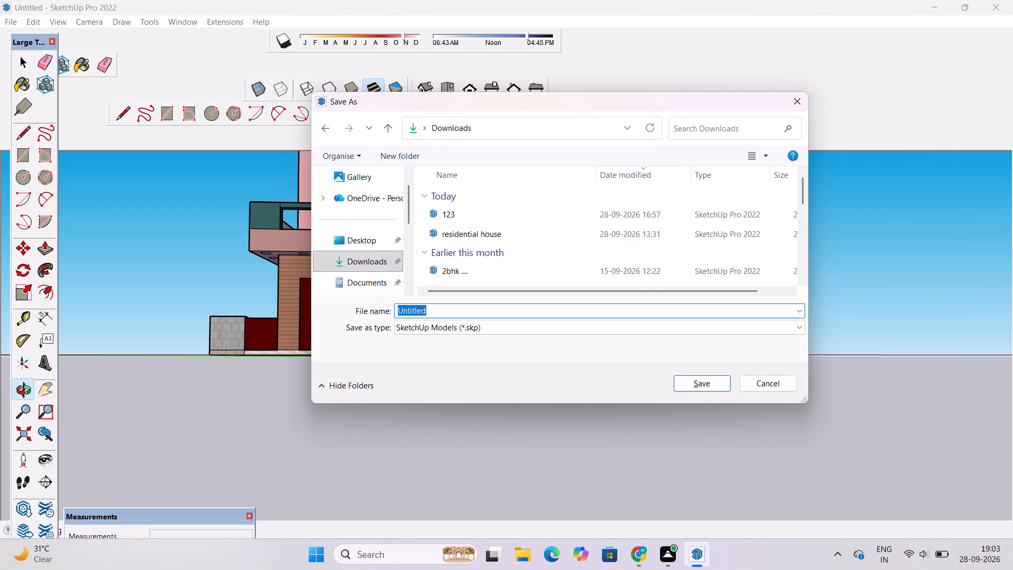
pyautogui.press('BackSpace')
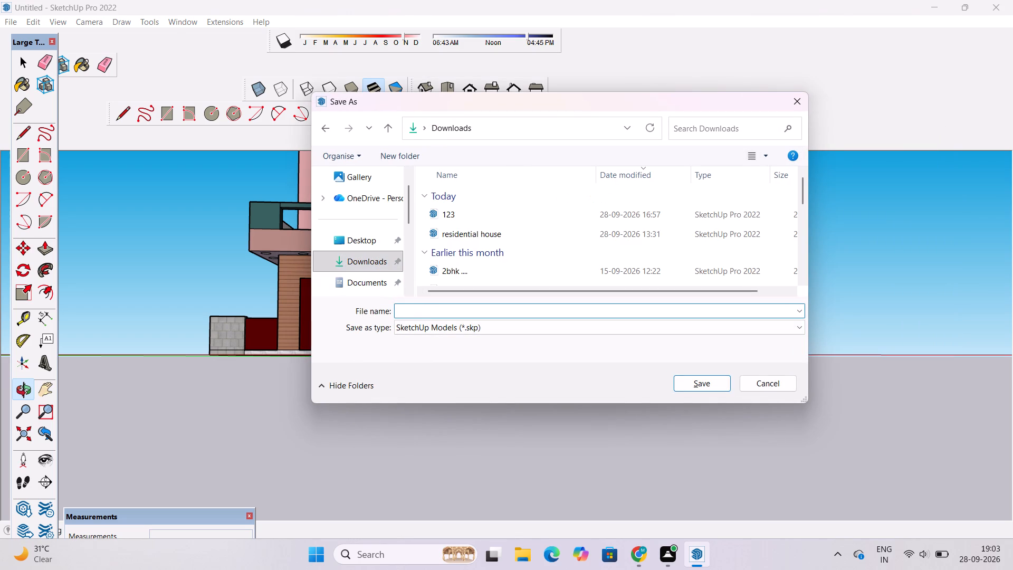
pyautogui.write('sin')
pyautogui.write('gle floor')
pyautogui.press('space')
pyautogui.click(702, 379)
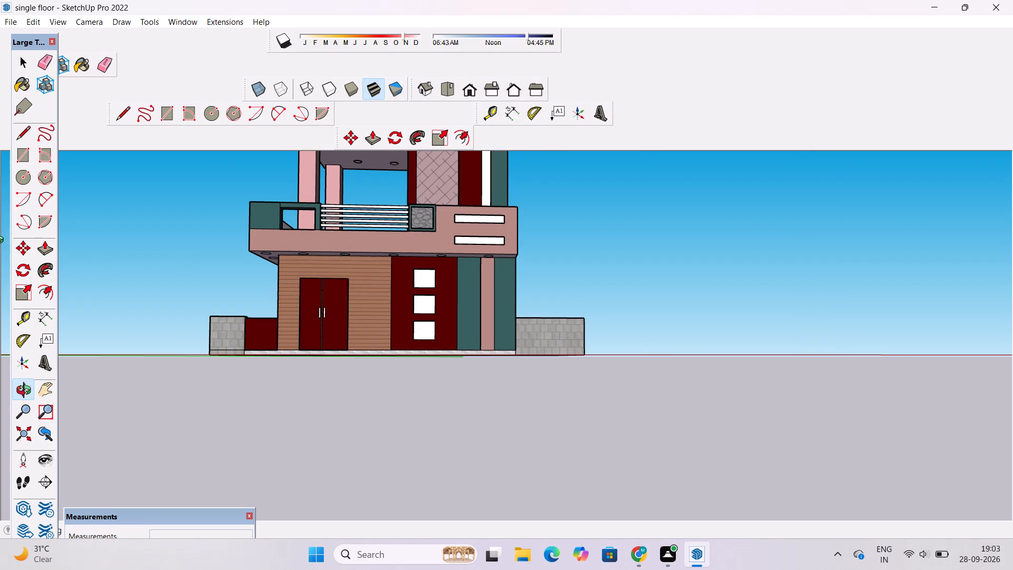
# Export the current front view as a 2D PDF graphic named "single floor pdf" in the Downloads folder.
pyautogui.click(4, 22)
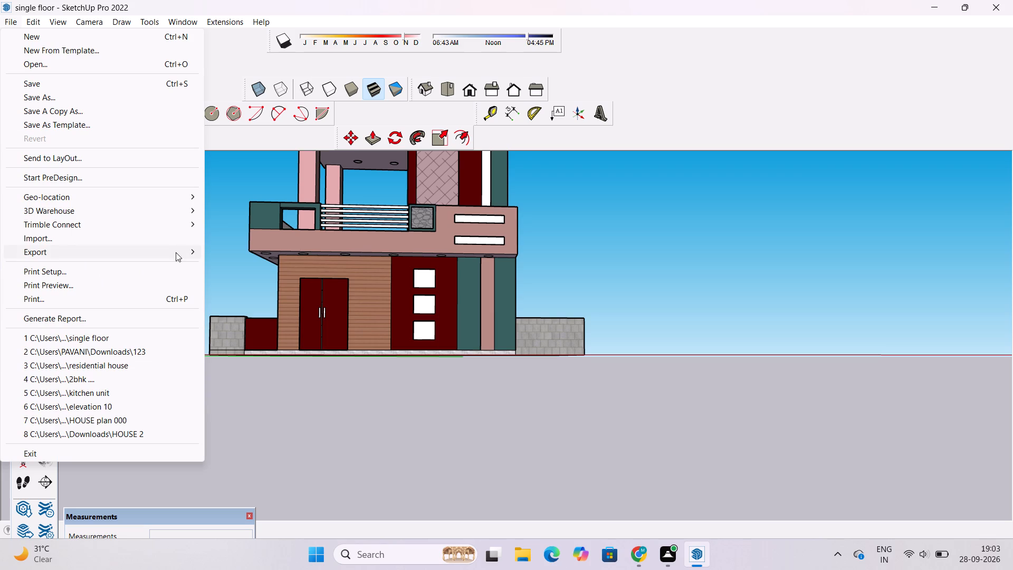
pyautogui.click(230, 268)
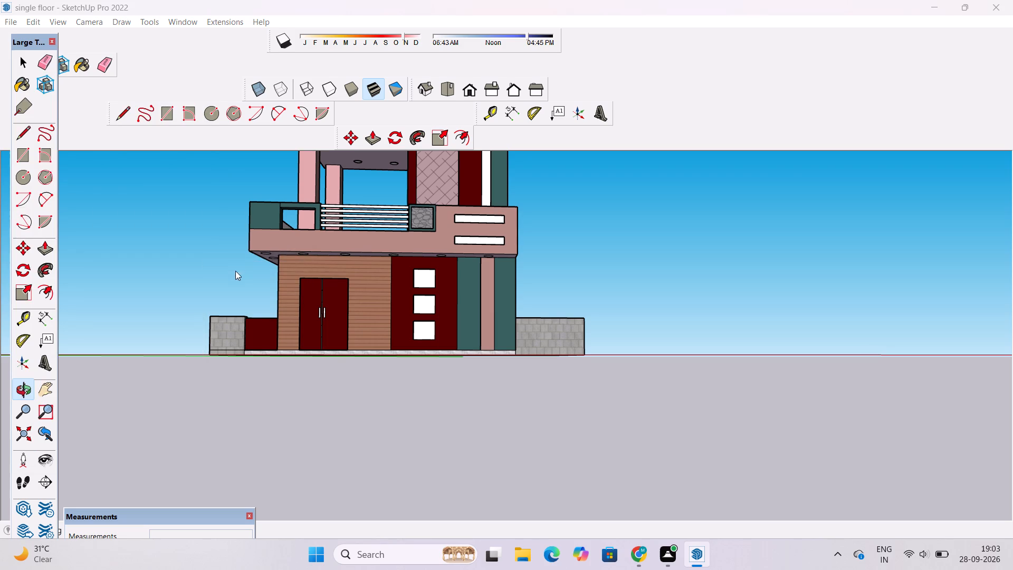
pyautogui.click(358, 290)
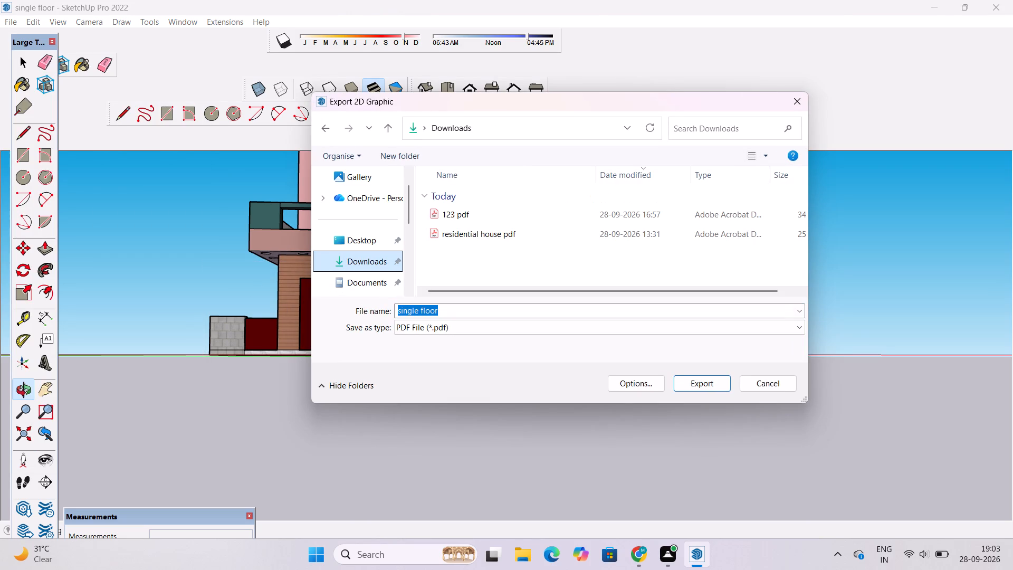
pyautogui.doubleClick(441, 314)
pyautogui.click(441, 314)
pyautogui.press('space')
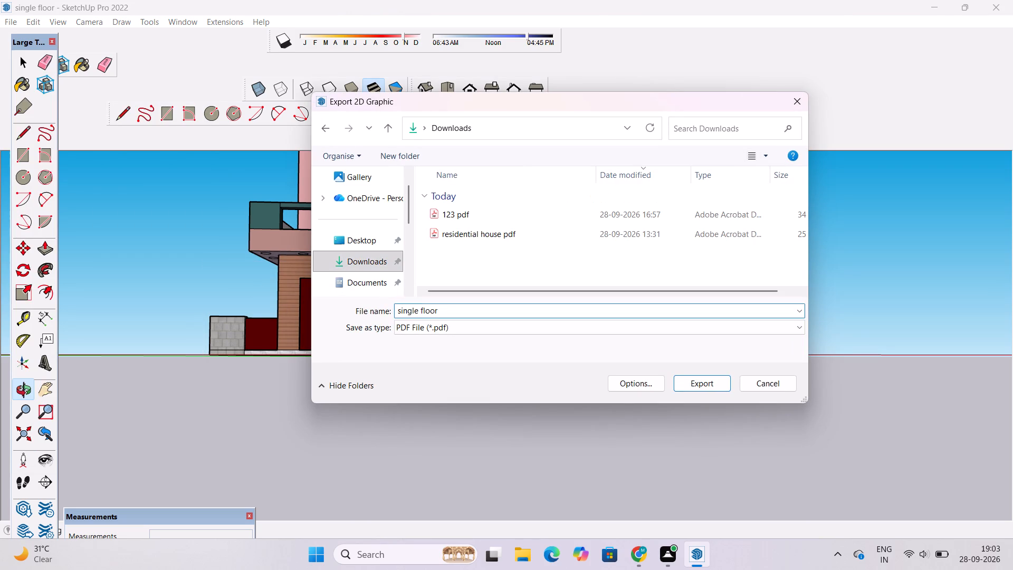
pyautogui.write('p')
pyautogui.write('df')
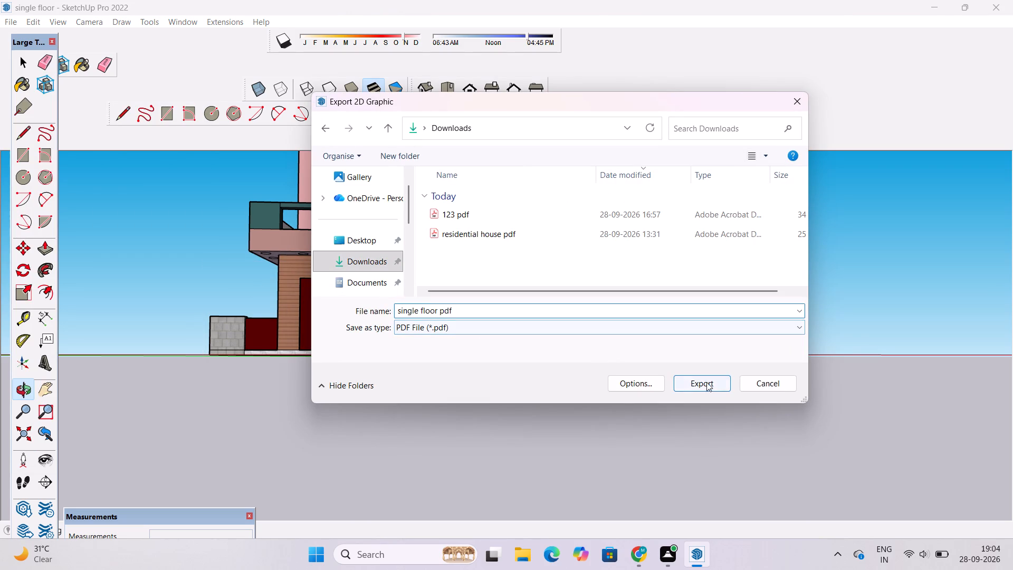
pyautogui.click(707, 383)
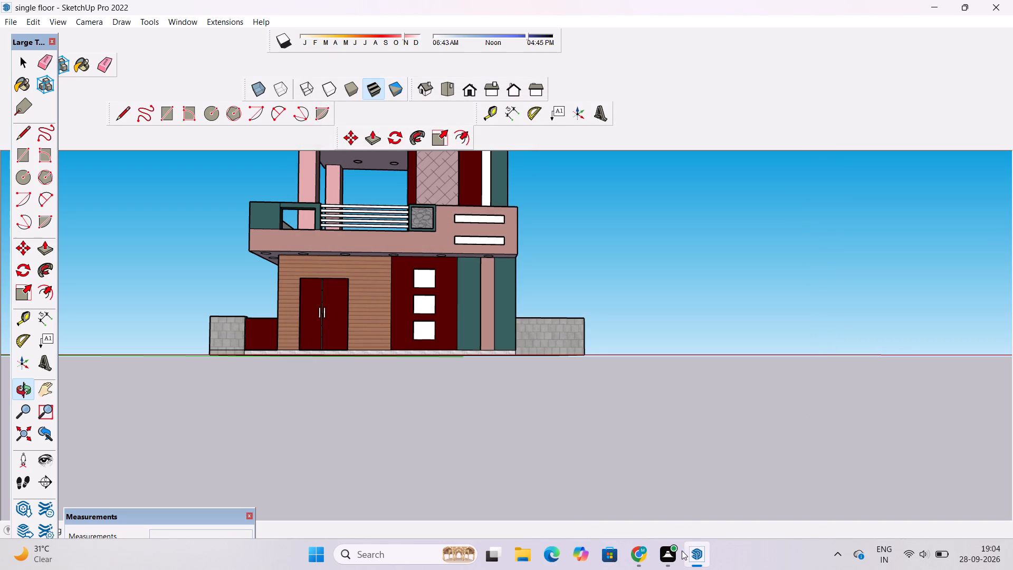